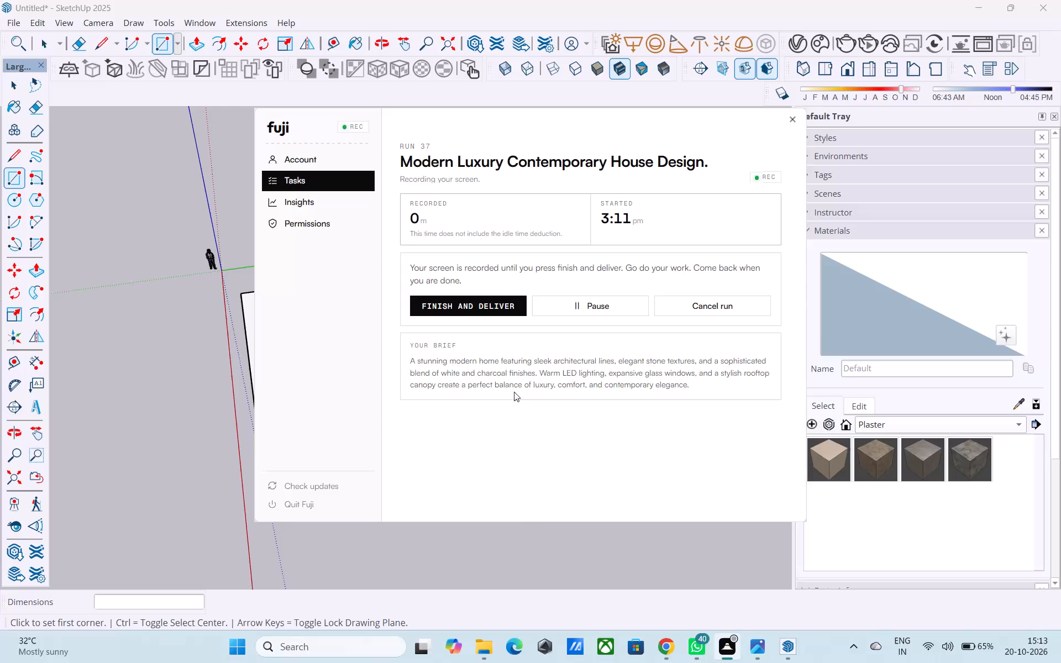
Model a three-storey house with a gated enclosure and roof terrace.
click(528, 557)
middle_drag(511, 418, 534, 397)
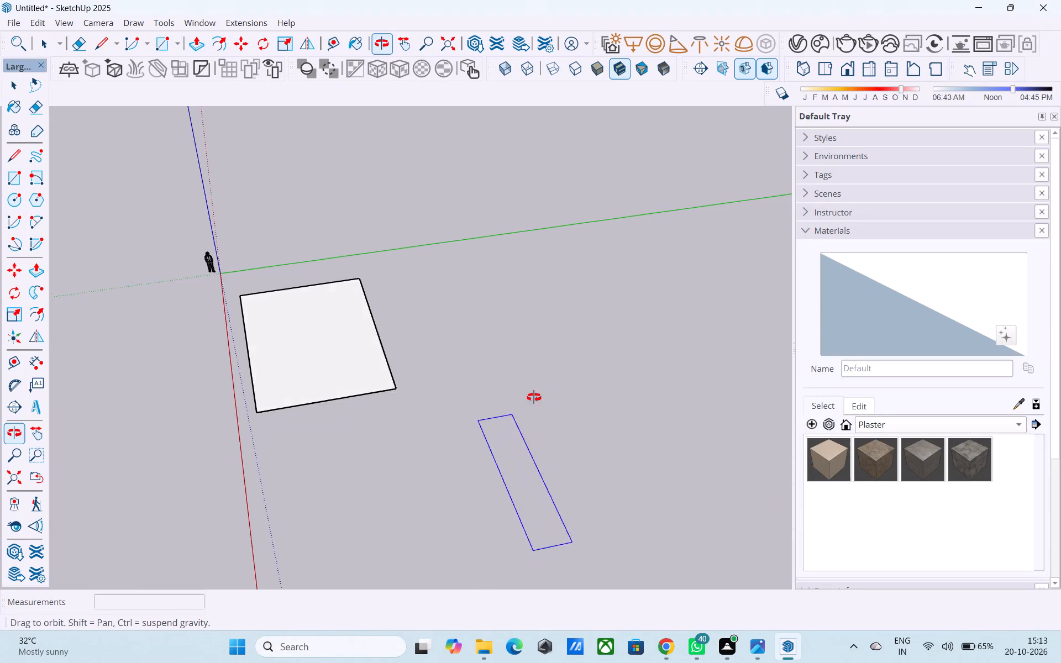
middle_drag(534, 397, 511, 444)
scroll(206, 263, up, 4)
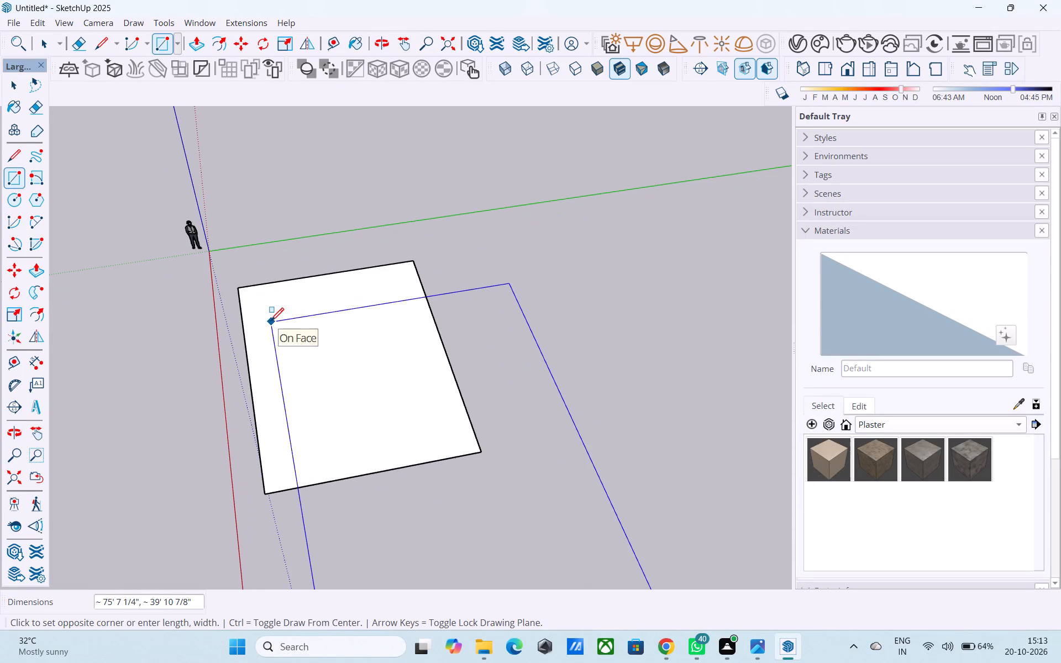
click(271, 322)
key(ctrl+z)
Move the rectangular ground face farther away from the origin, into the open area between the red and green axes.
key(space)
click(271, 323)
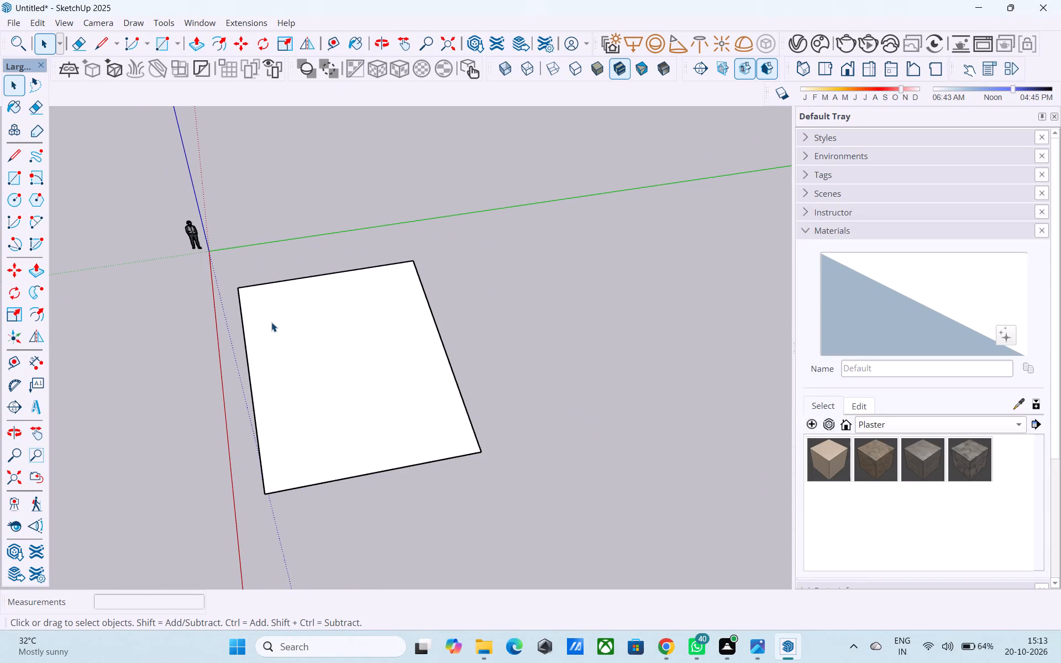
key(m)
click(272, 329)
scroll(338, 328, down, 2)
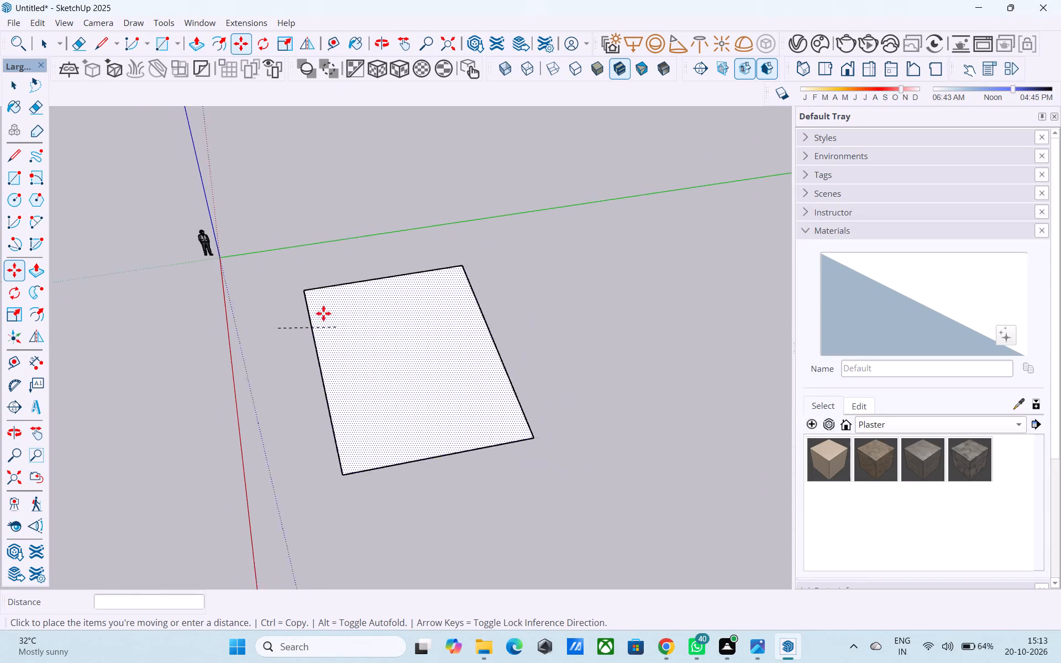
scroll(323, 313, down, 6)
scroll(354, 355, up, 4)
click(398, 363)
scroll(291, 250, down, 6)
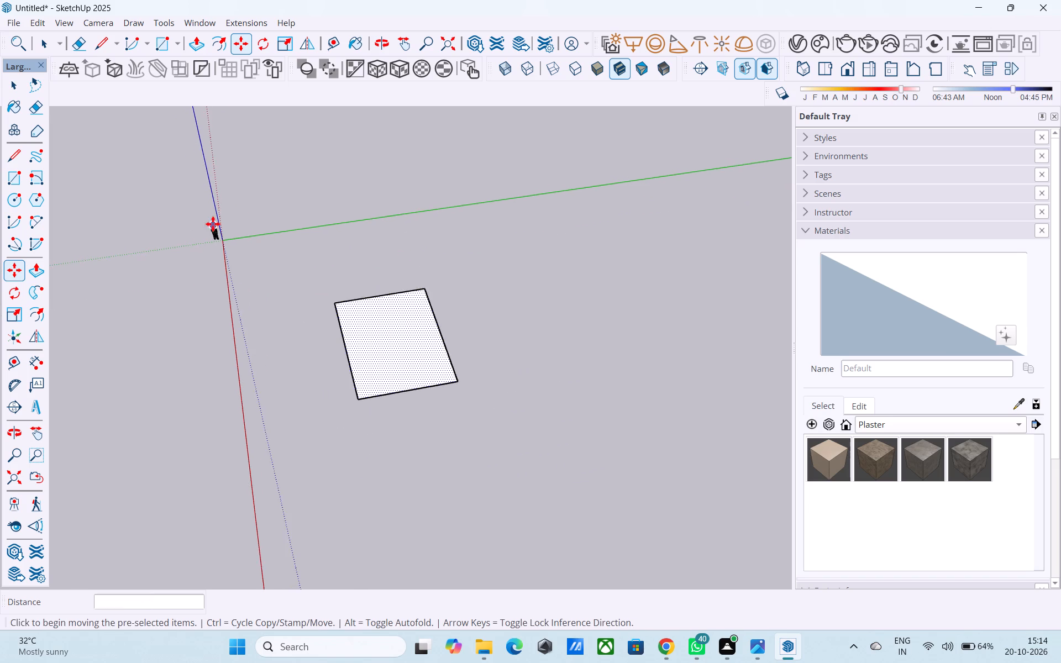
scroll(213, 224, down, 3)
middle_drag(301, 267, 296, 296)
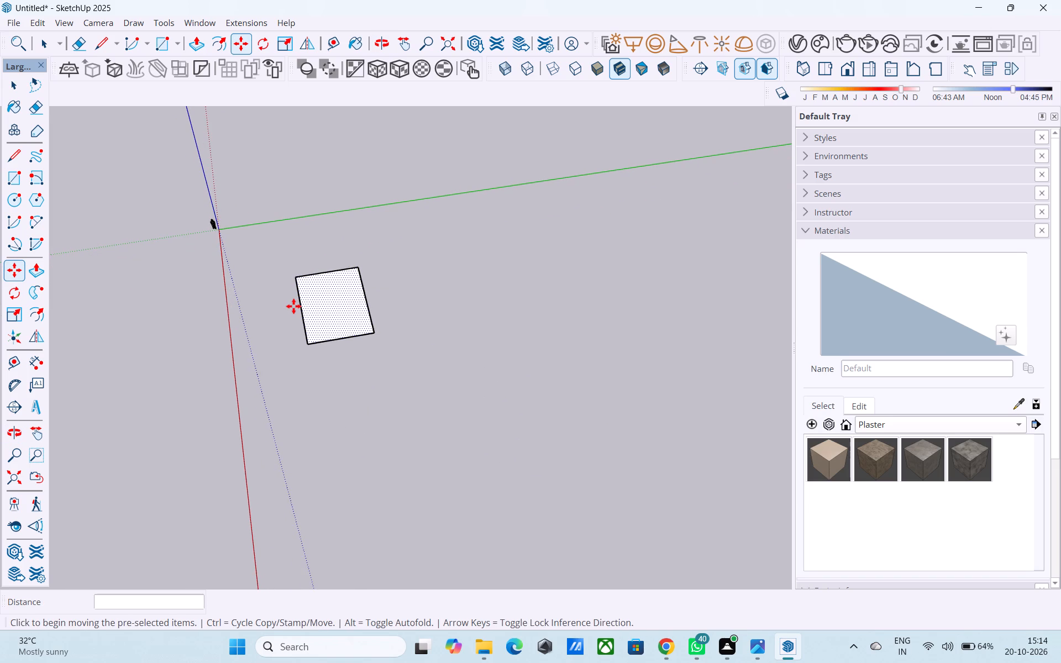
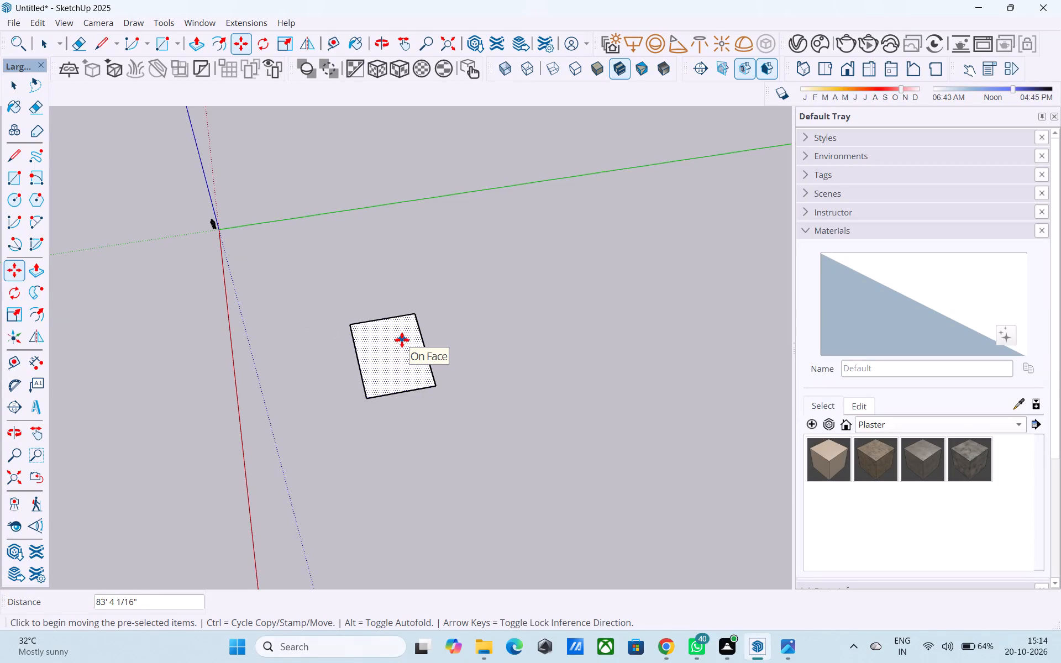
Erase all the edges of the existing rectangular face so the ground plane is empty.
middle_drag(391, 345, 356, 275)
scroll(356, 265, down, 6)
middle_drag(373, 338, 376, 367)
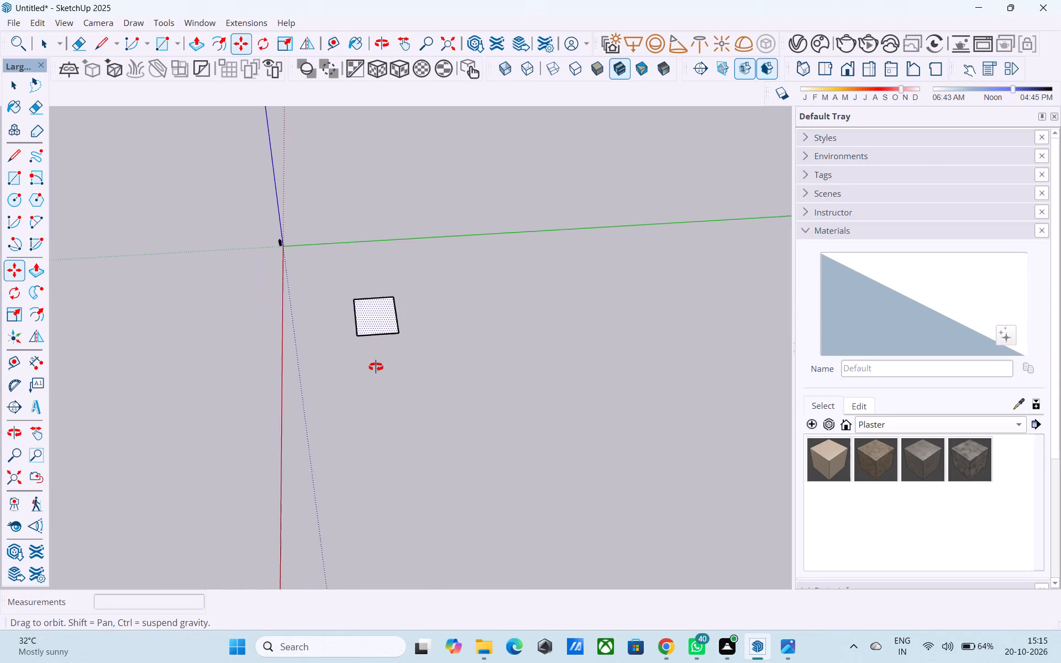
middle_drag(376, 367, 381, 406)
scroll(376, 381, up, 5)
key(e)
drag(374, 365, 367, 303)
drag(371, 292, 333, 297)
drag(340, 262, 376, 299)
drag(423, 299, 382, 300)
key(space)
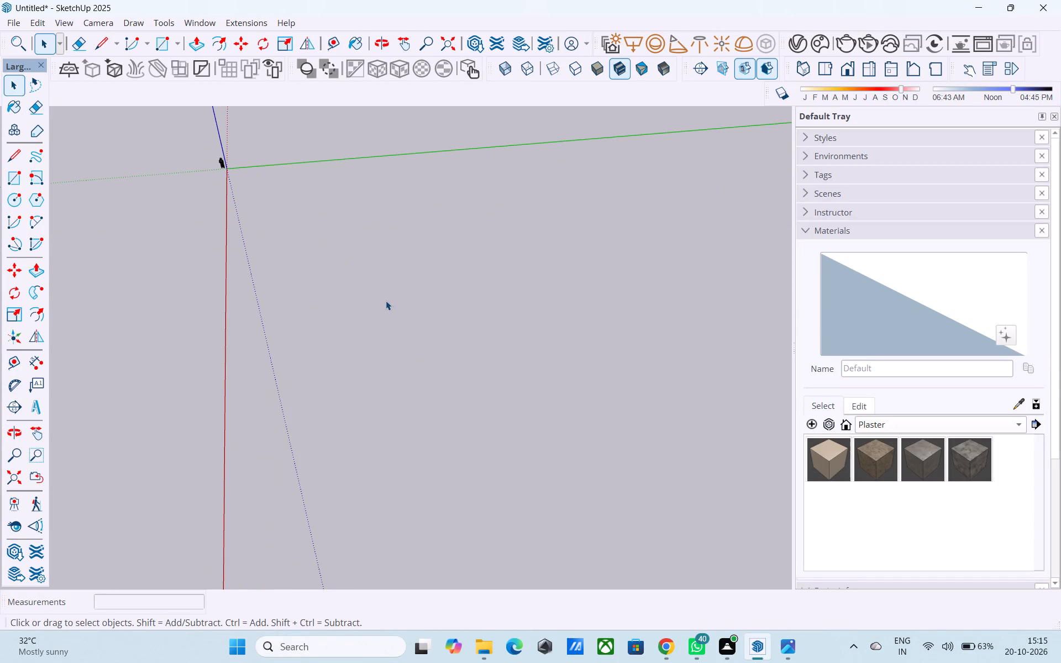
Draw a 30' by 40' rectangle on the ground between the red and green axes, with its 40' side along the green axis.
key(r)
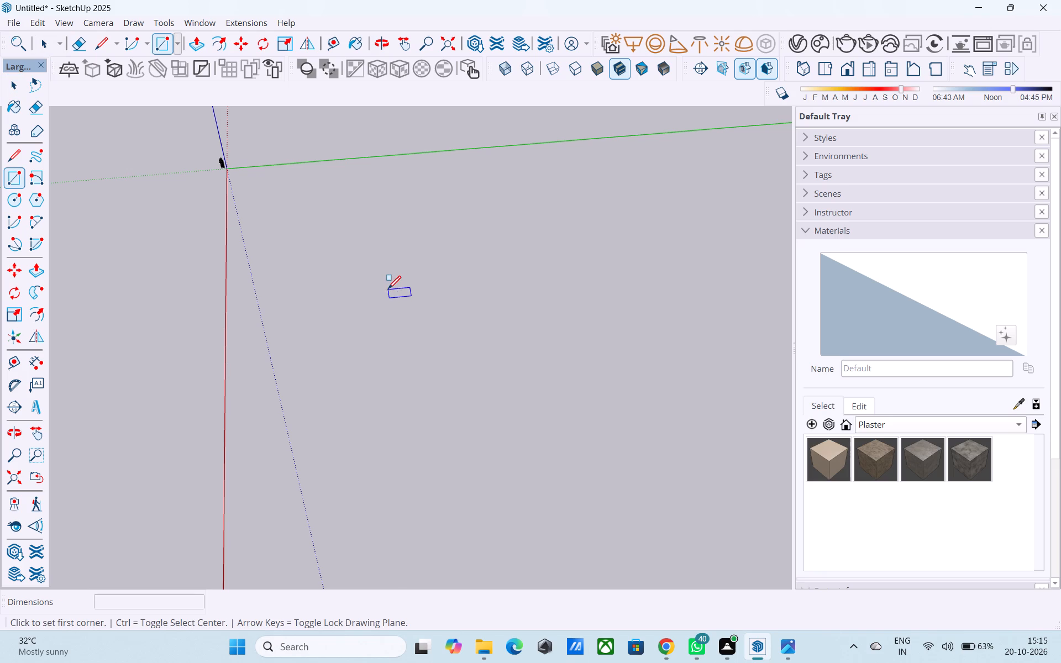
click(378, 285)
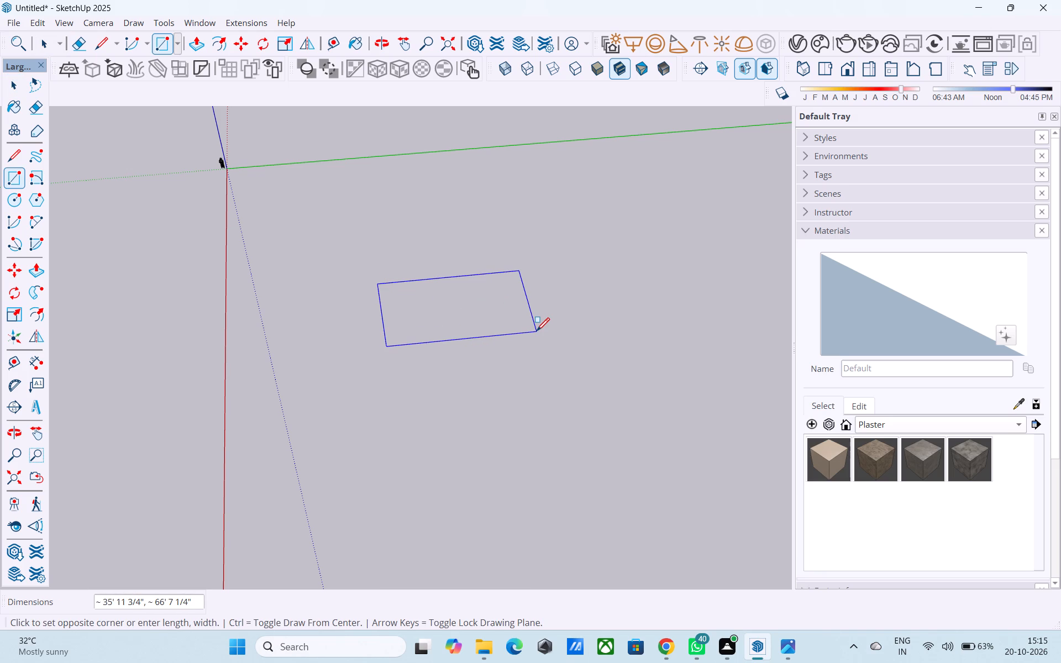
key(4)
key(BackSpace)
text(30)
key(BackSpace)
key(BackSpace)
key(BackSpace)
key(BackSpace)
key(4)
key(0)
text(',30')
key(Return)
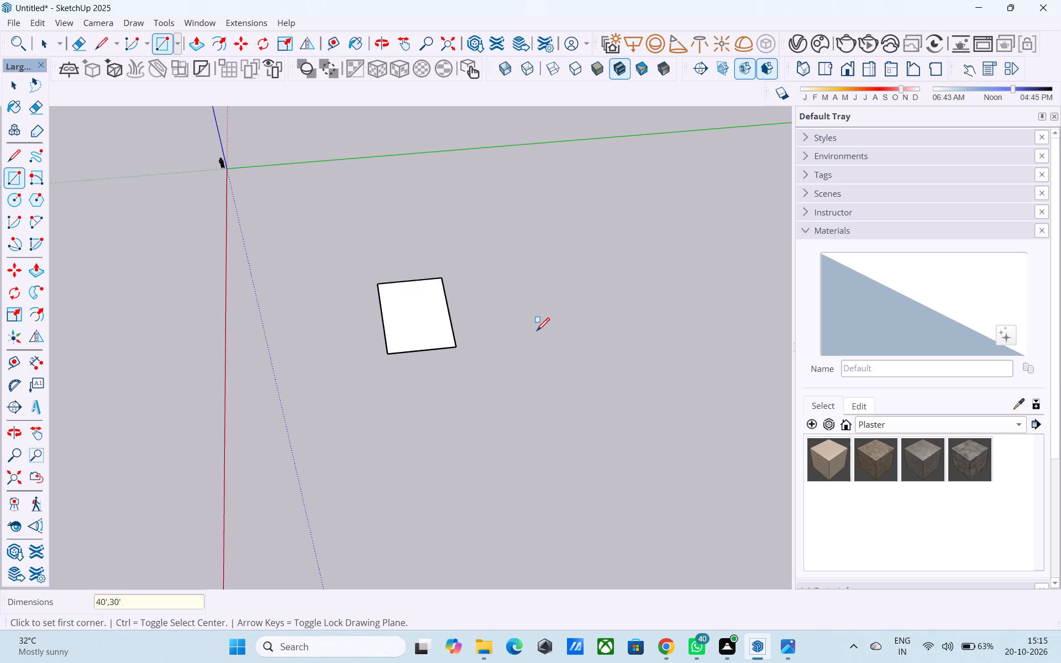
text(30',40')
key(Return)
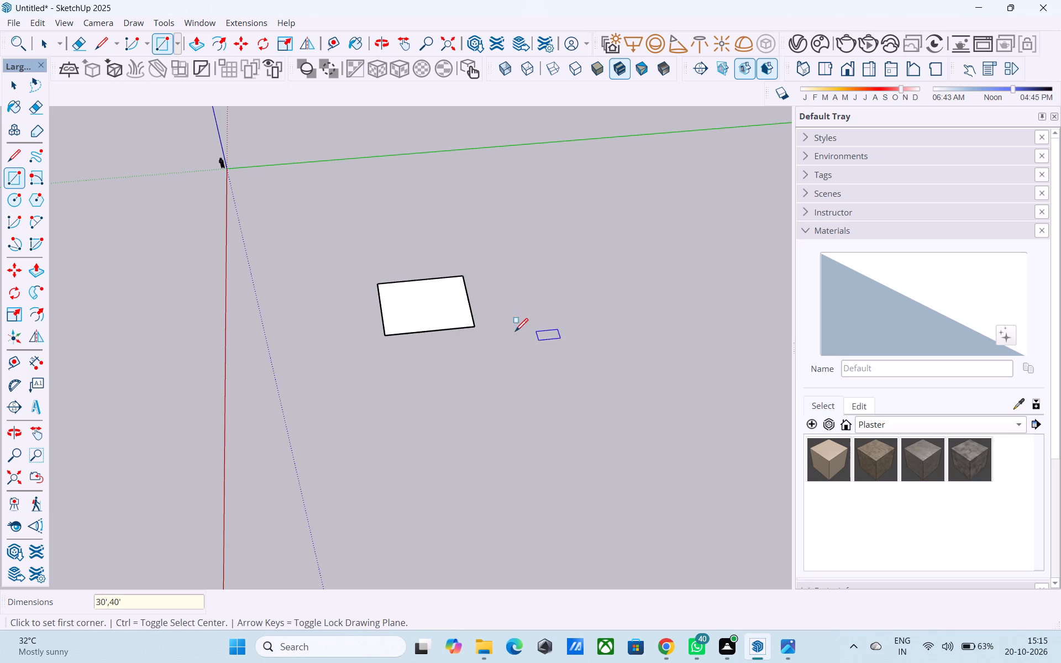
Offset the rectangle's outline 9" inward to form the outer wall band.
scroll(355, 315, up, 1)
scroll(422, 220, up, 1)
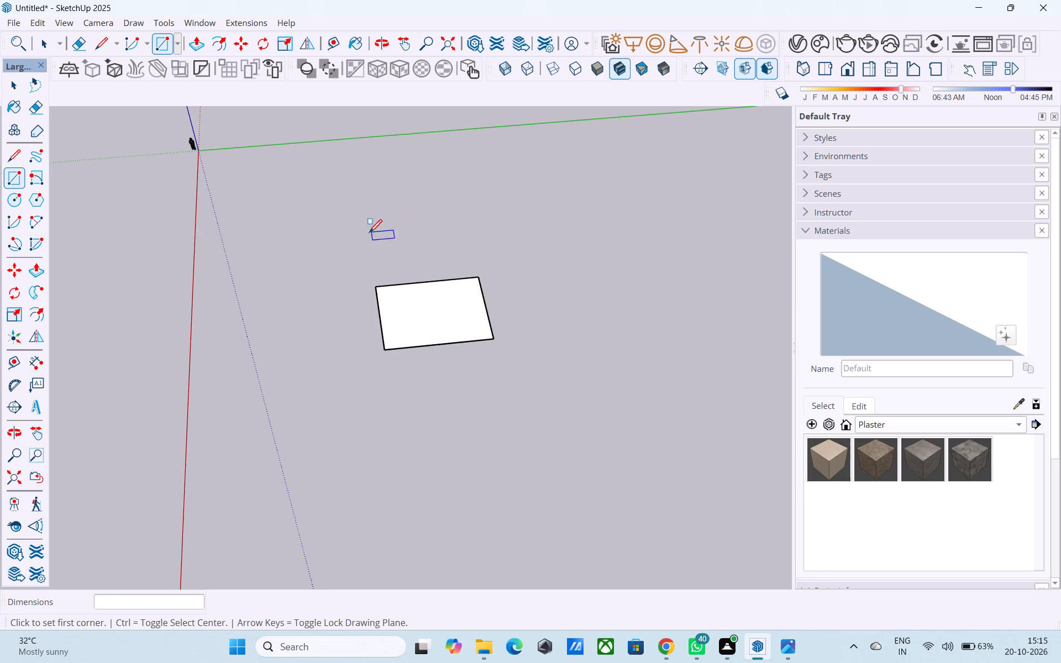
scroll(250, 444, up, 1)
scroll(471, 203, up, 3)
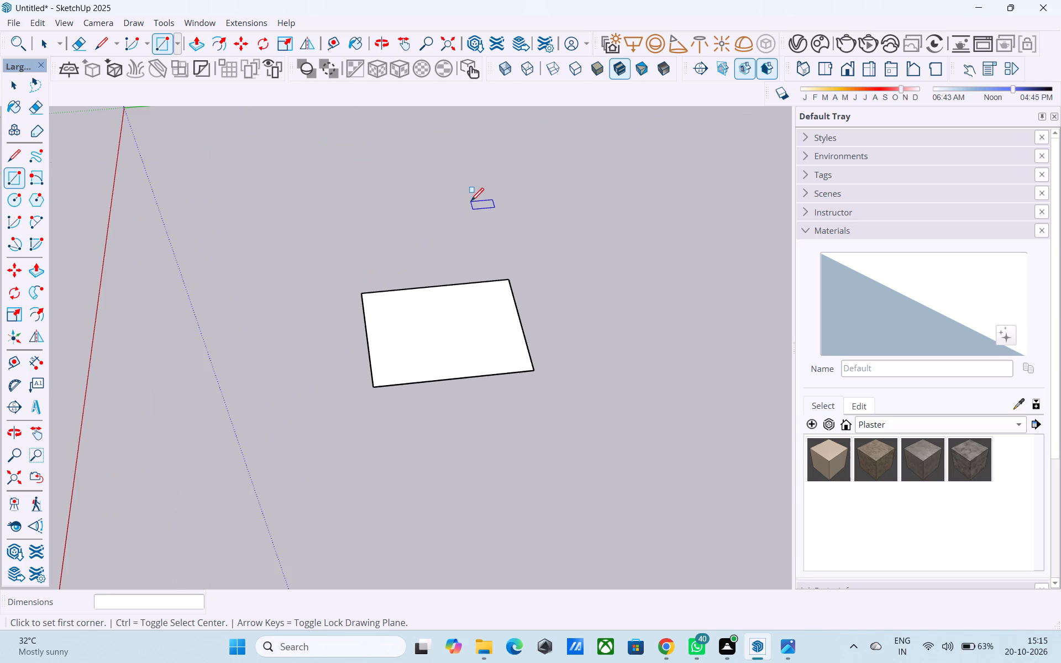
middle_drag(471, 203, 466, 302)
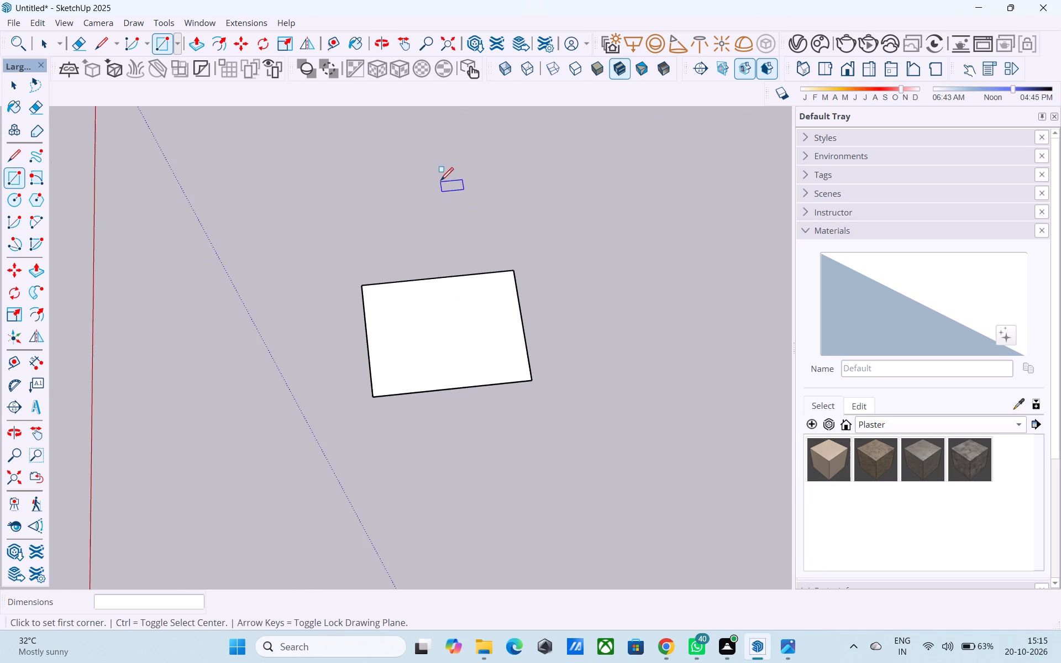
middle_drag(432, 192, 397, 278)
scroll(377, 256, down, 4)
middle_drag(388, 183, 415, 180)
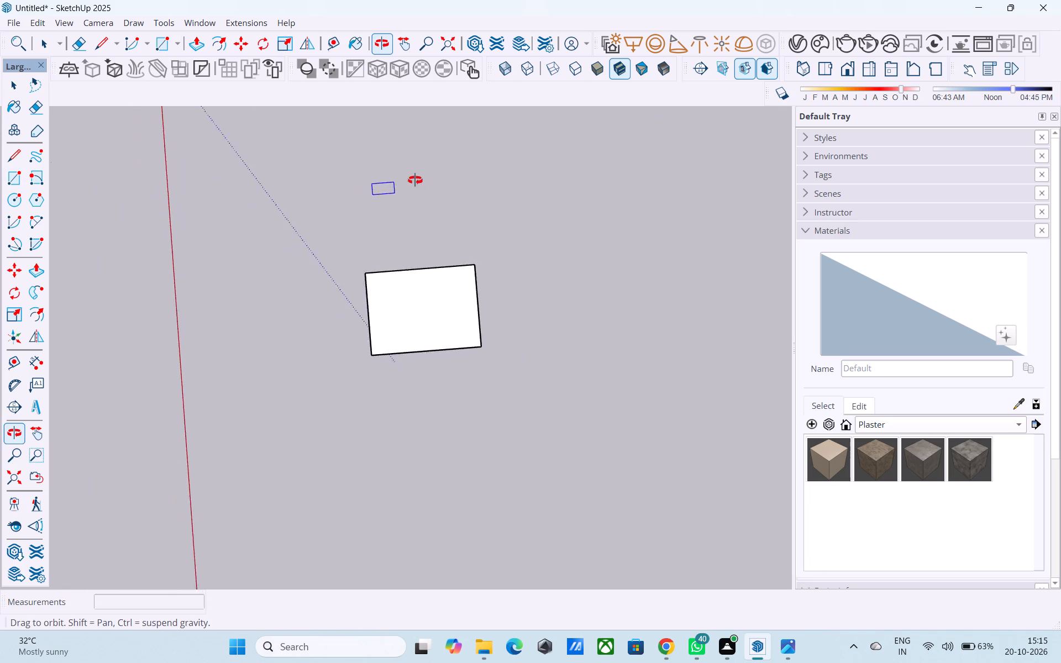
middle_drag(415, 180, 432, 169)
scroll(432, 169, up, 3)
scroll(378, 377, up, 1)
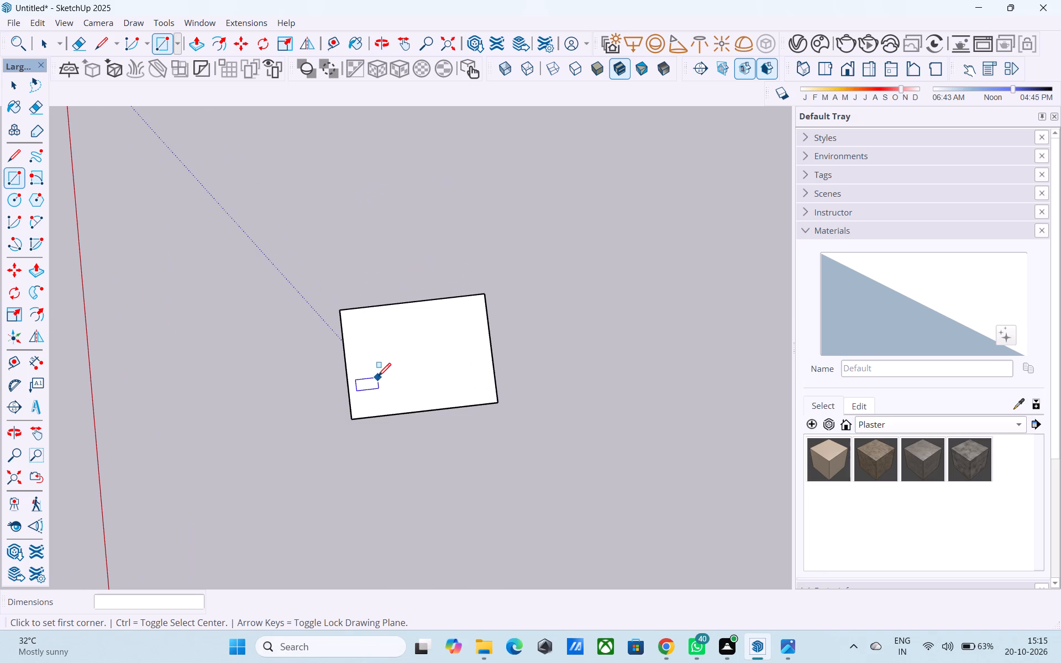
scroll(378, 377, up, 3)
key(space)
click(408, 360)
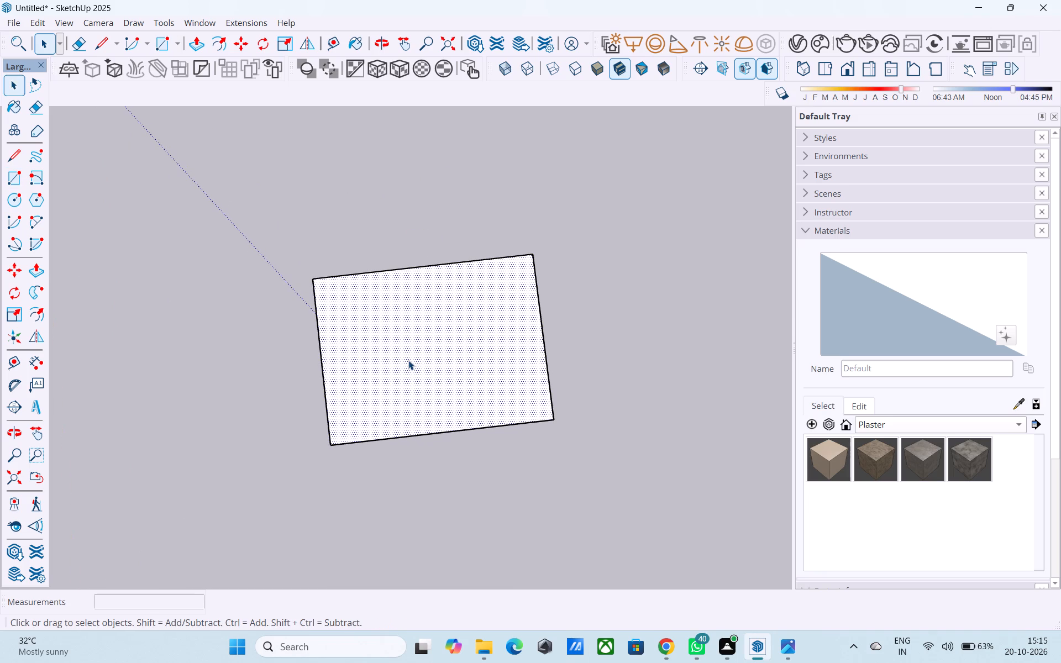
key(f)
click(408, 360)
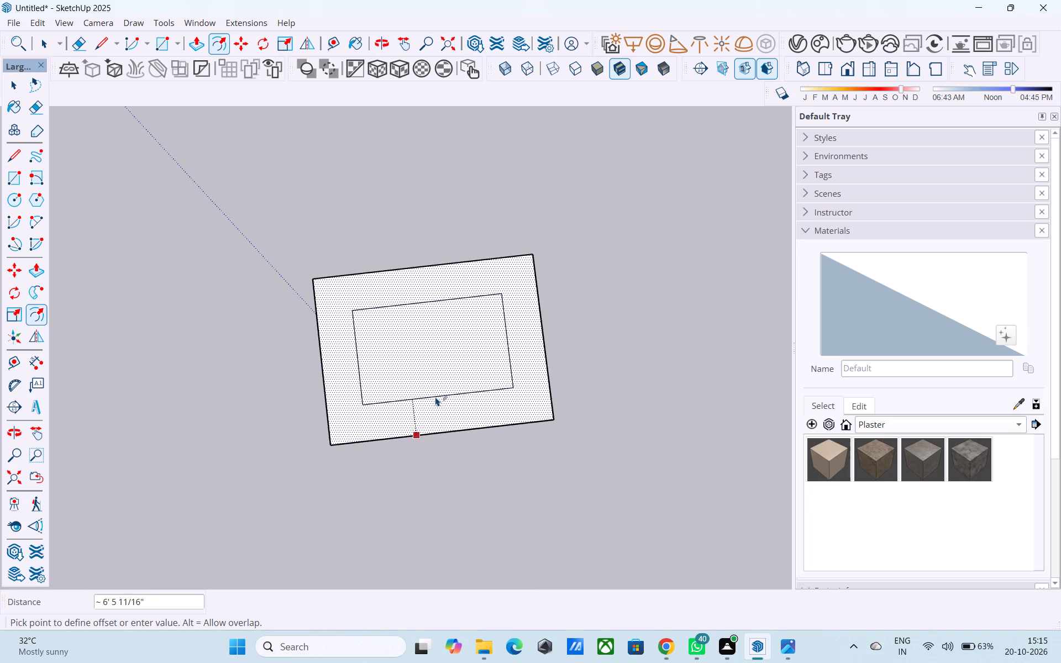
key(9)
key(shift+quotedbl)
key(Return)
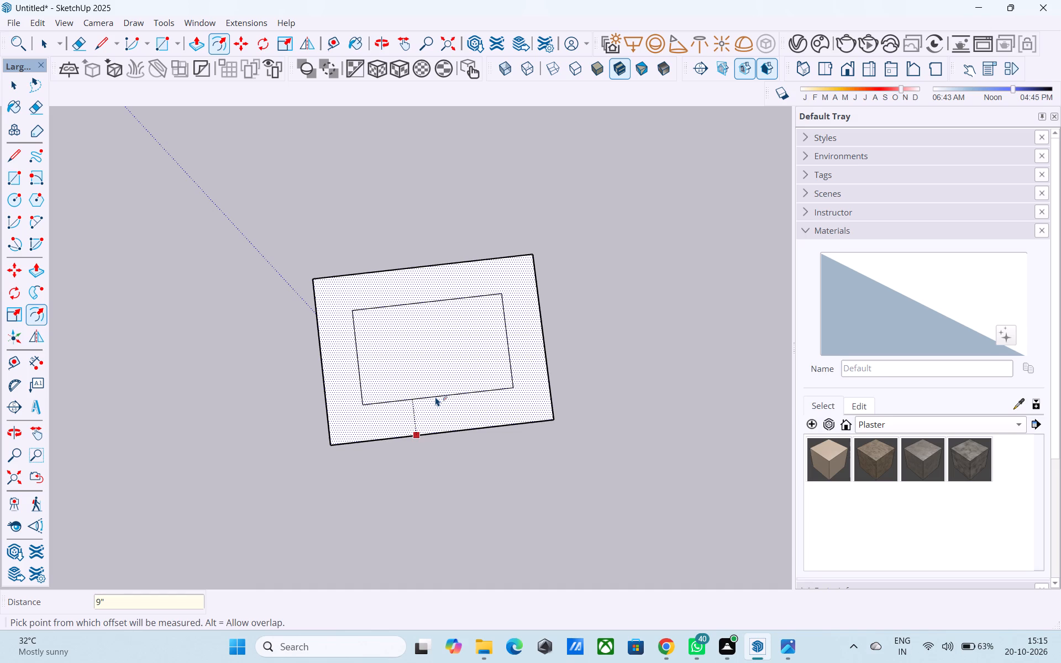
key(space)
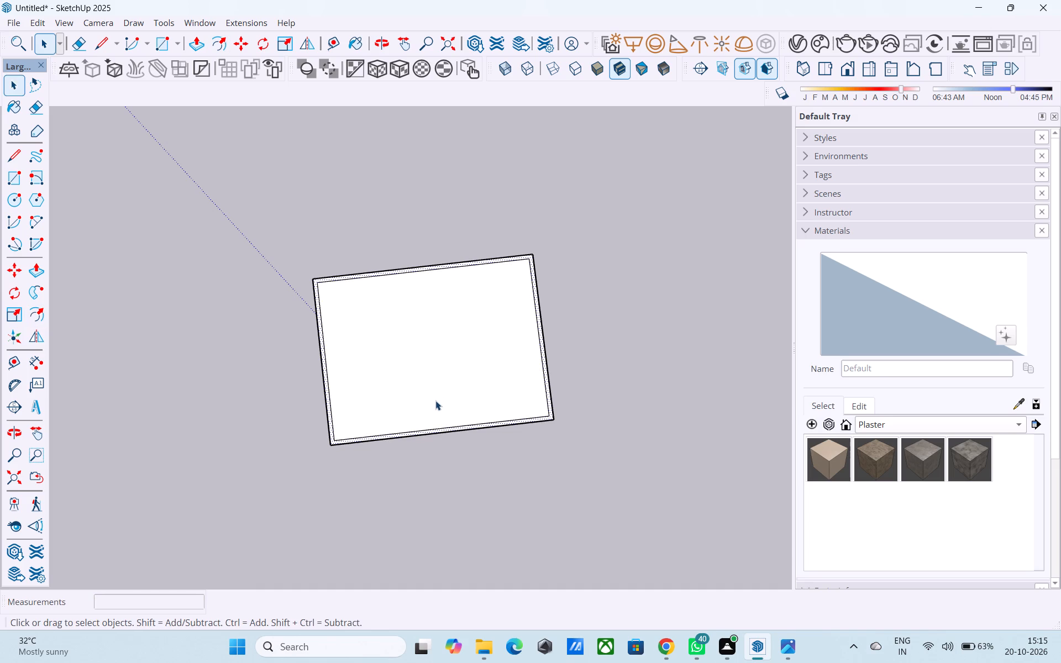
Offset the inner face's boundary 4' inward to form a smaller rectangle inside the wall band.
click(465, 436)
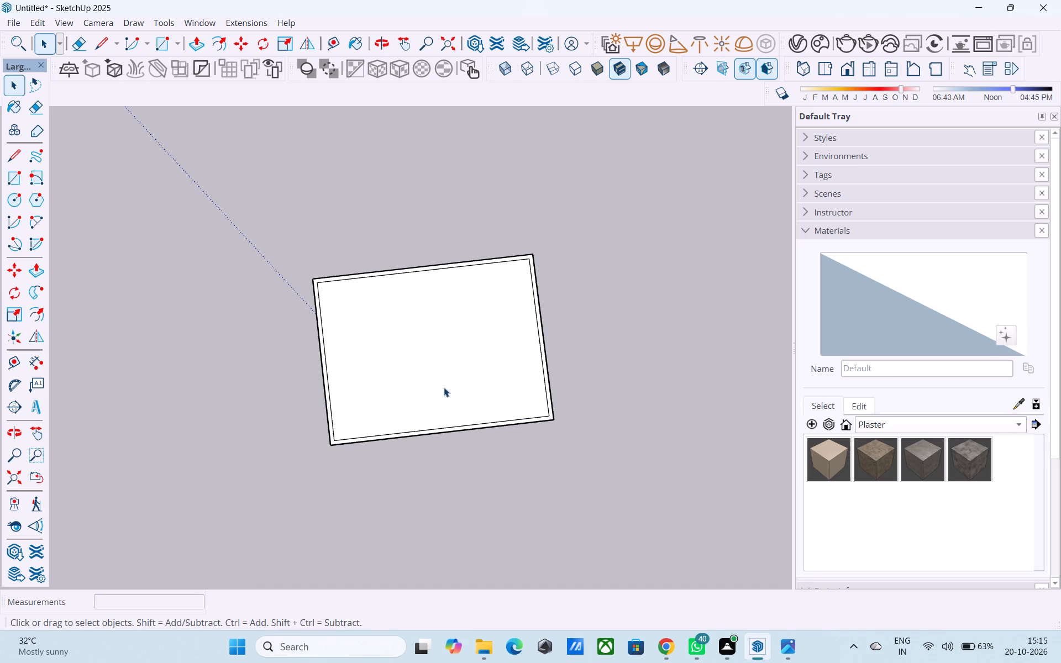
click(442, 370)
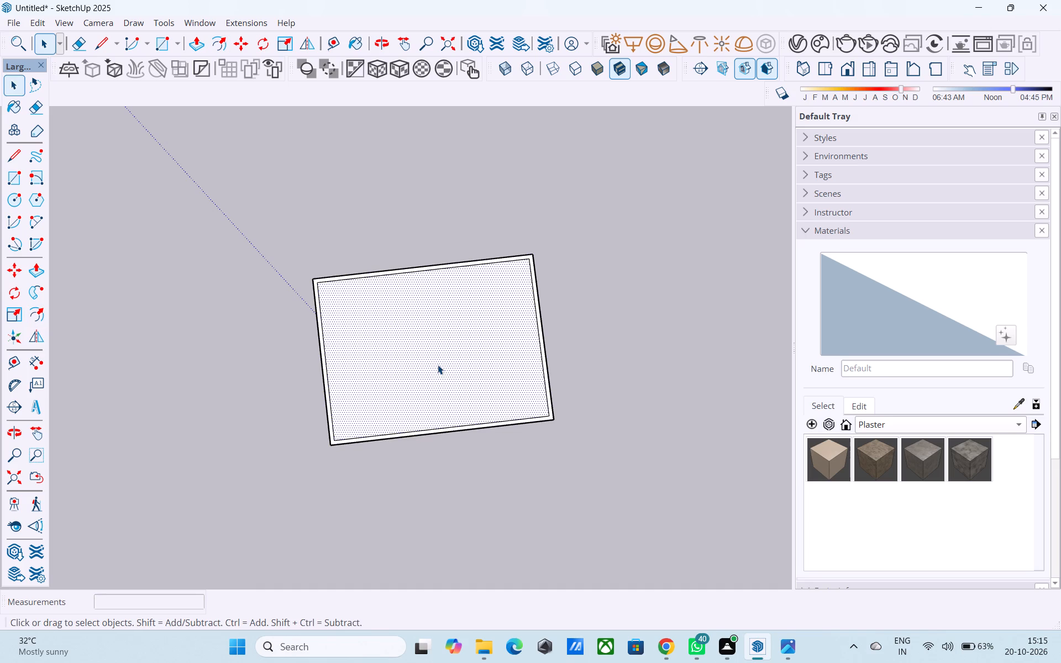
key(f)
click(437, 362)
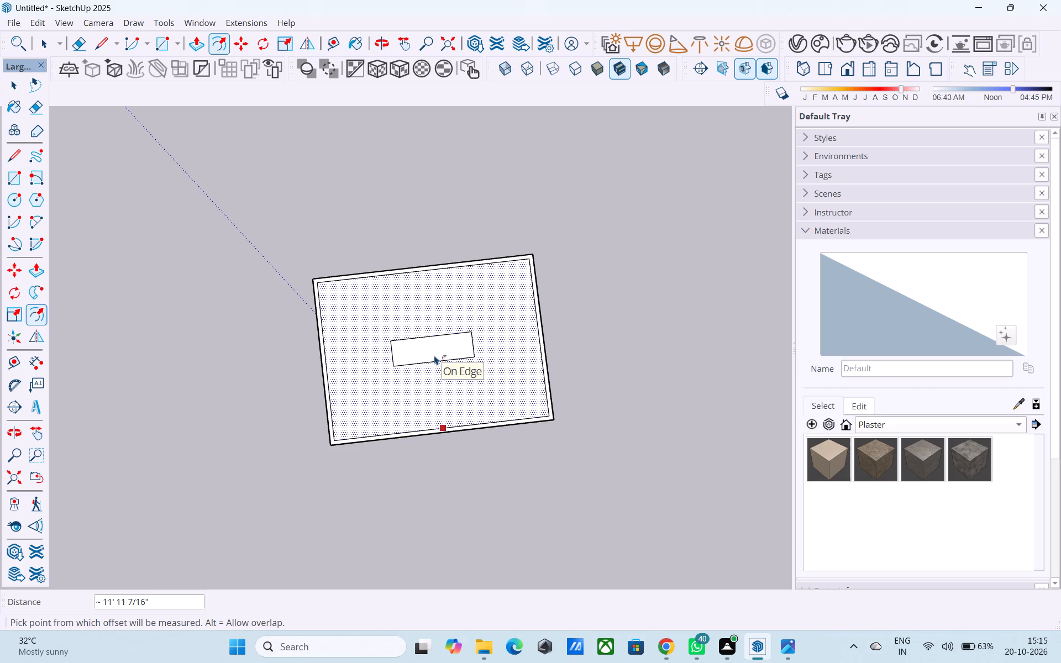
text(30',)
text(20')
key(Return)
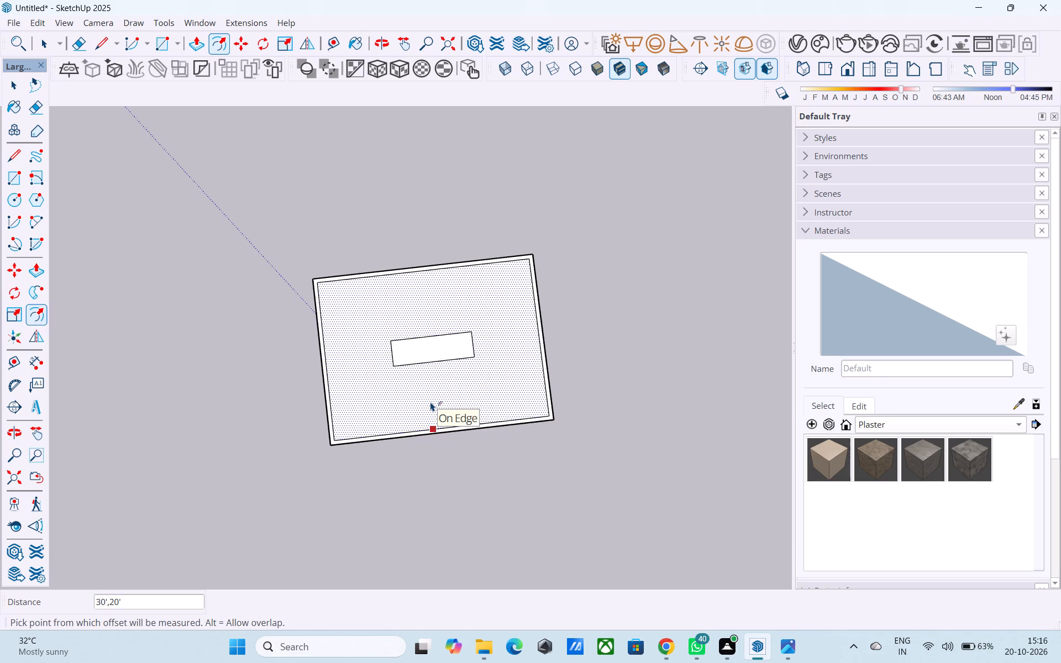
text(4')
key(Return)
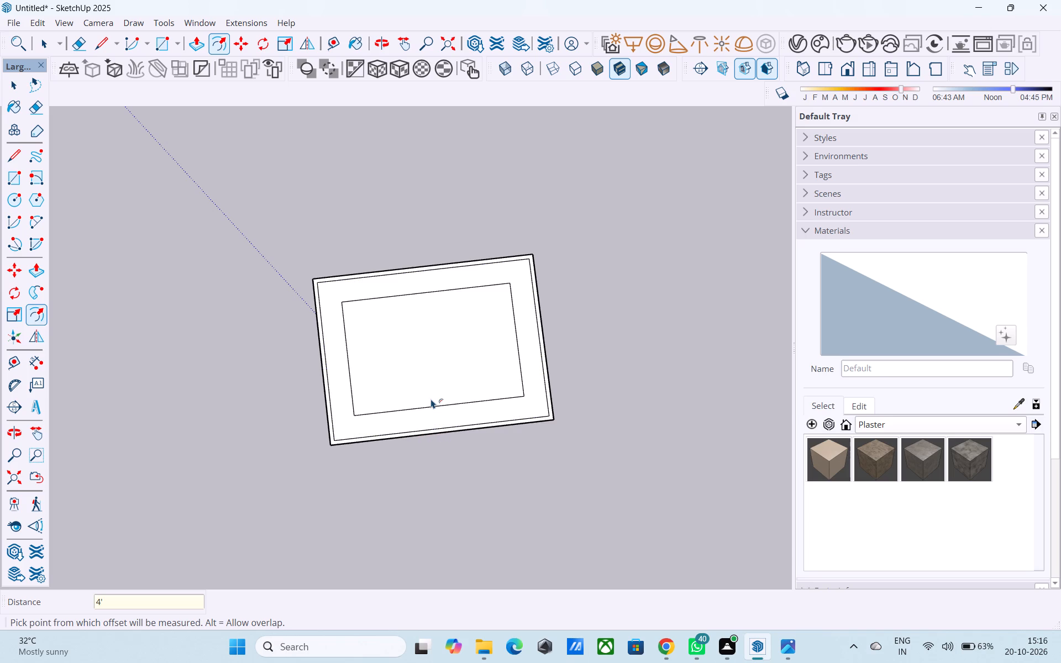
middle_drag(466, 360, 437, 341)
key(space)
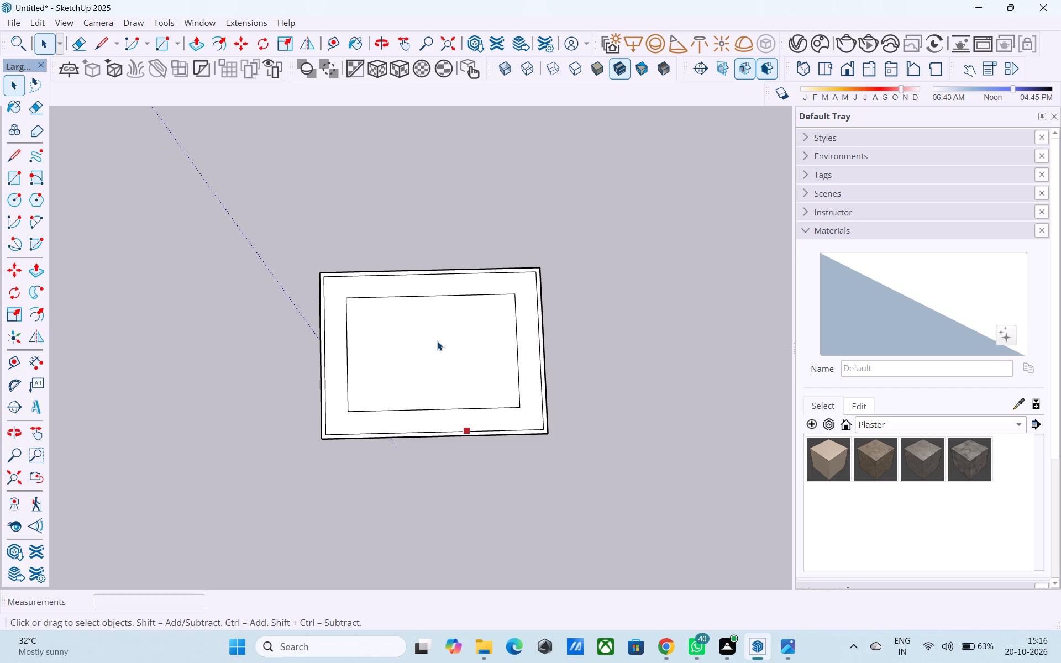
Offset the innermost rectangle 9" inward to form a second wall band.
middle_drag(469, 385, 459, 374)
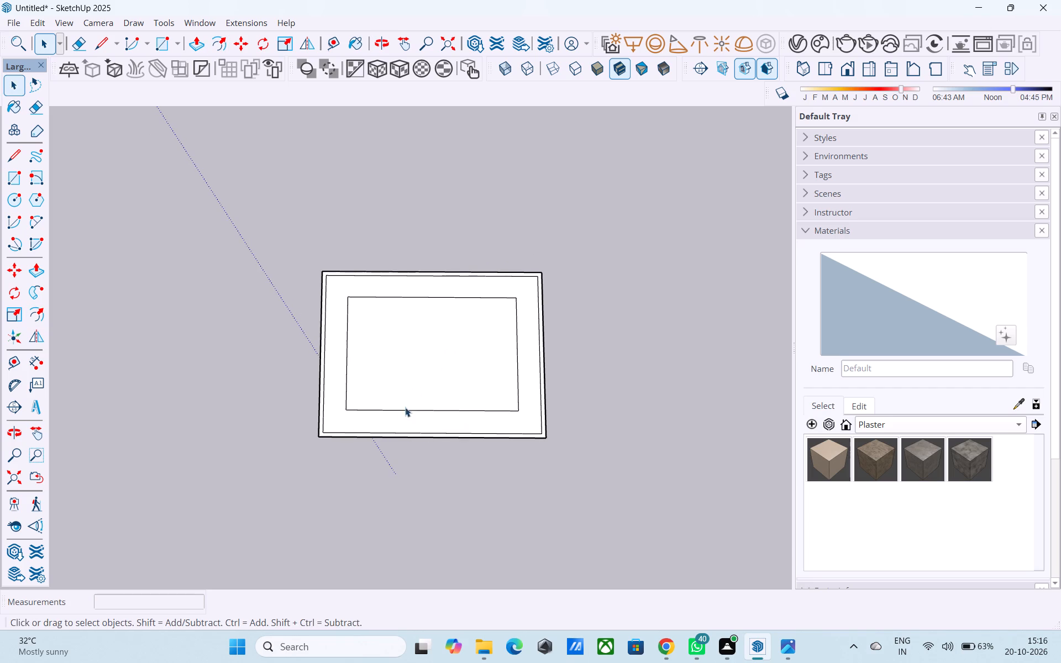
middle_drag(401, 414, 410, 402)
middle_drag(410, 401, 411, 402)
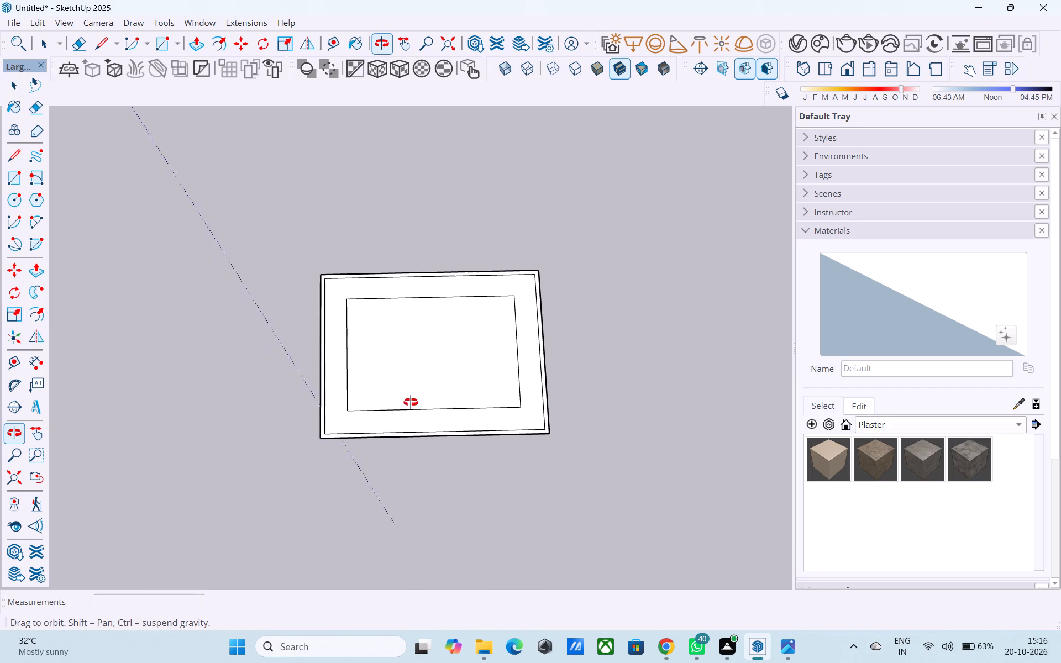
middle_drag(411, 402, 422, 455)
middle_drag(374, 322, 476, 365)
click(470, 361)
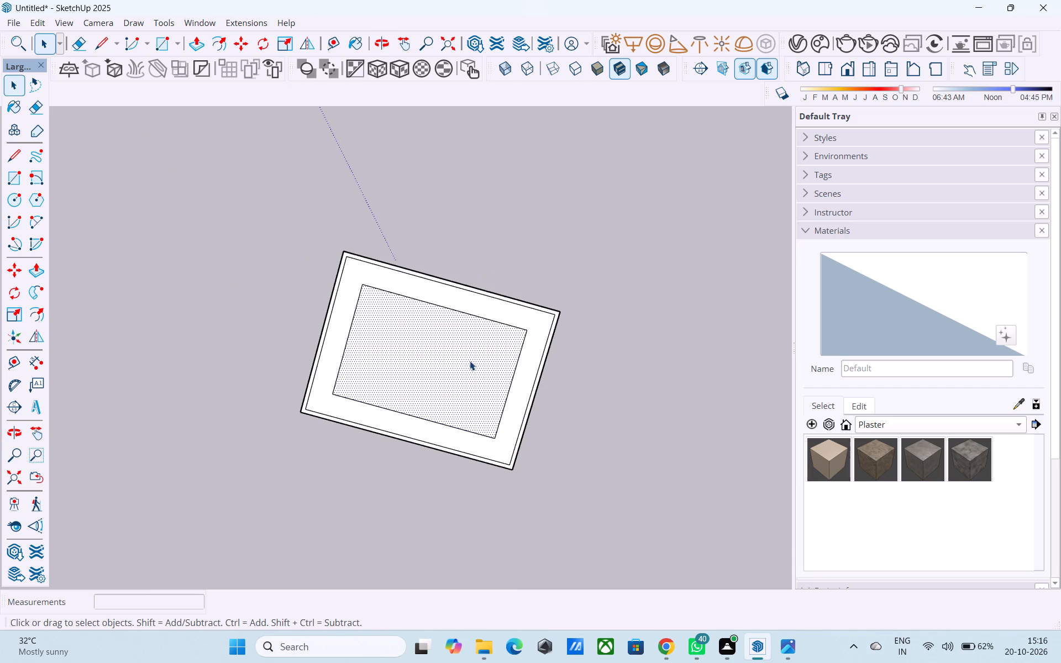
key(f)
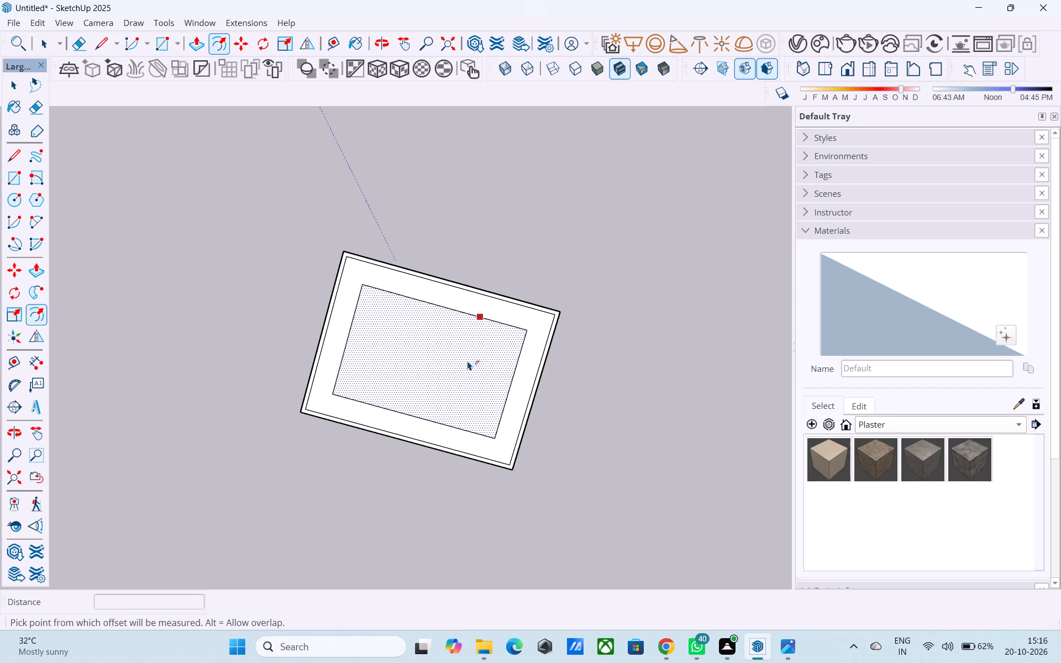
click(468, 361)
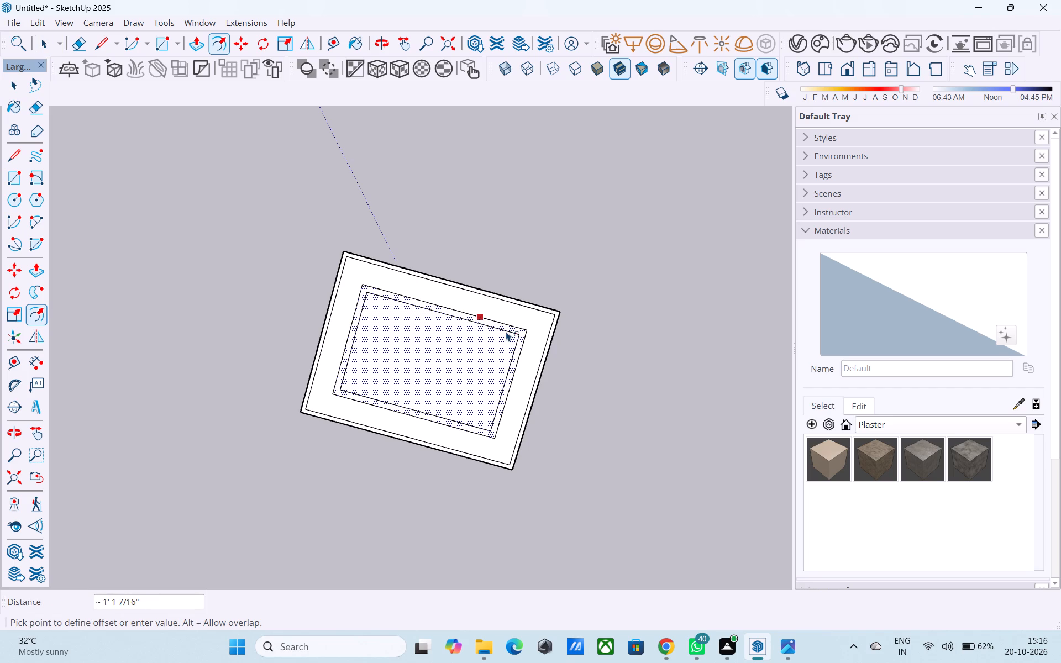
key(9)
key(shift+quotedbl)
key(Return)
key(space)
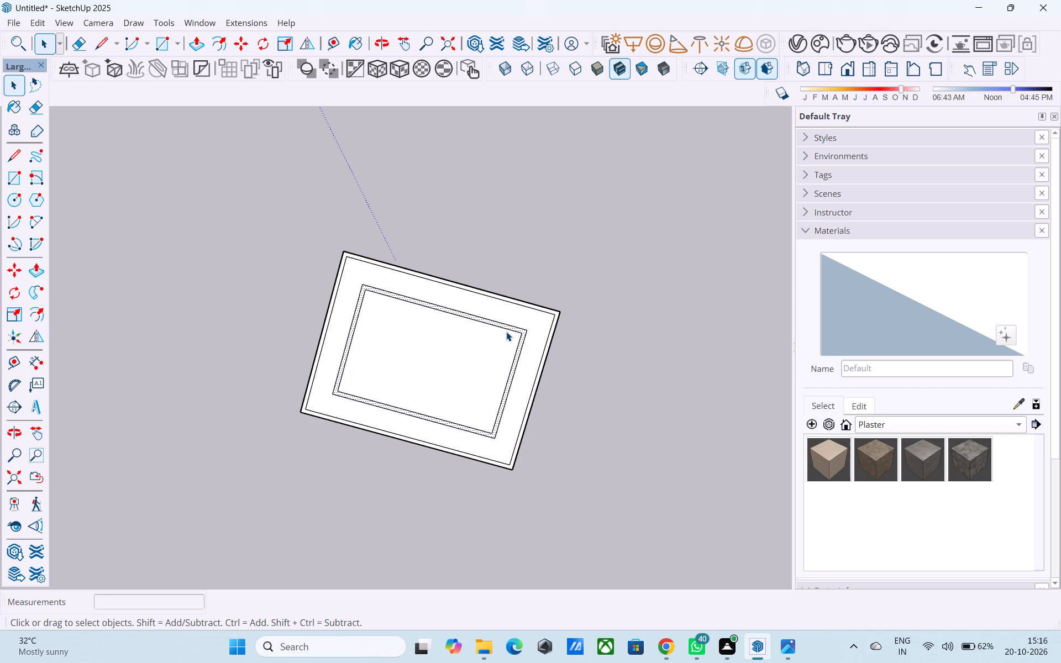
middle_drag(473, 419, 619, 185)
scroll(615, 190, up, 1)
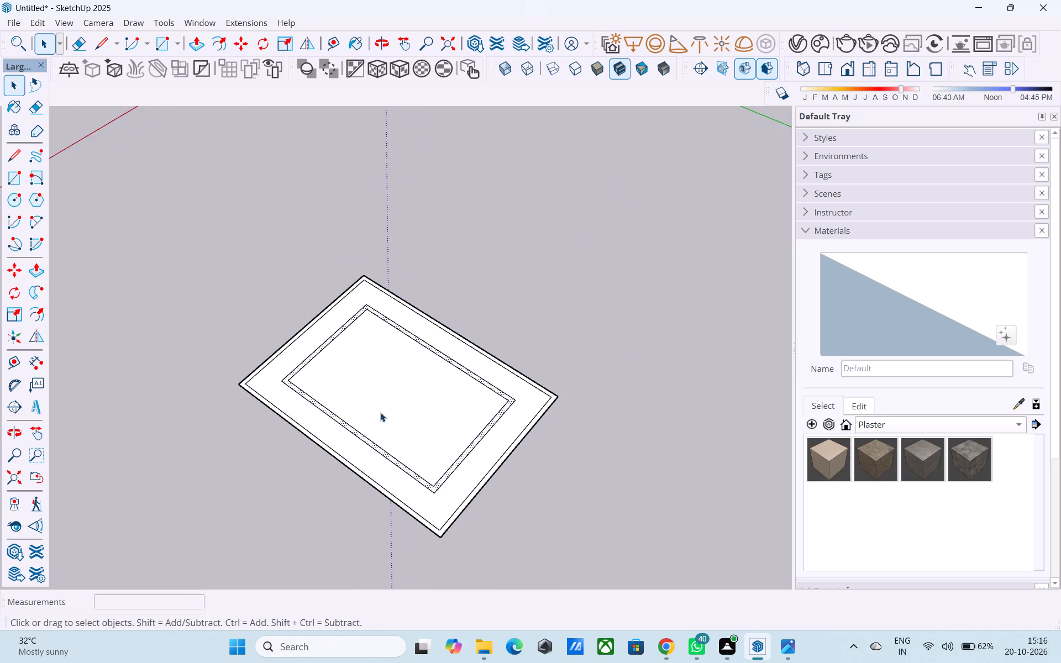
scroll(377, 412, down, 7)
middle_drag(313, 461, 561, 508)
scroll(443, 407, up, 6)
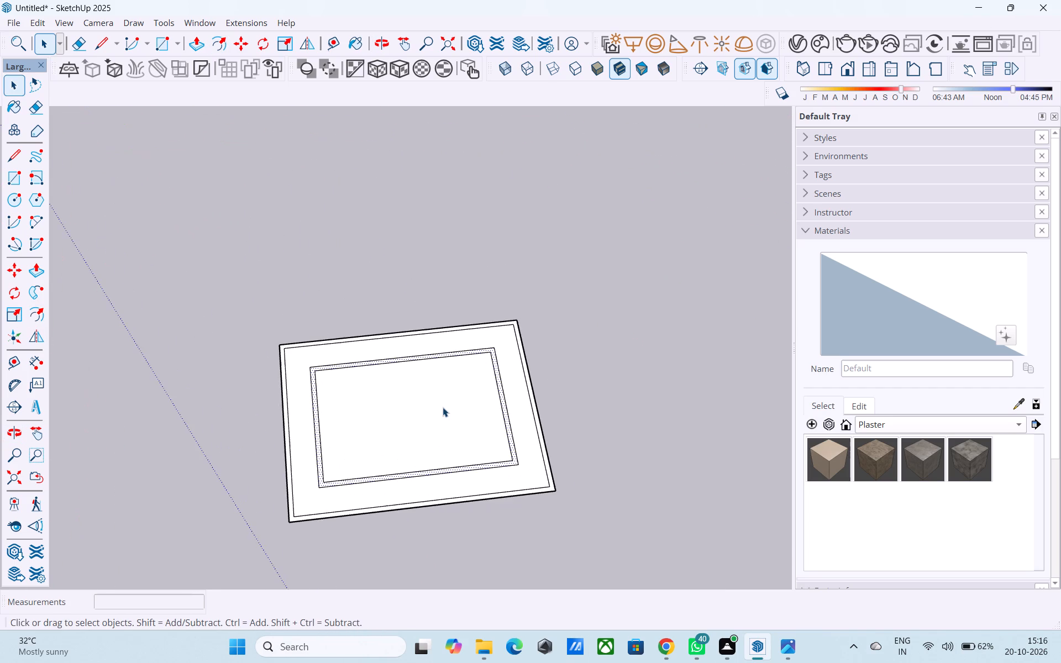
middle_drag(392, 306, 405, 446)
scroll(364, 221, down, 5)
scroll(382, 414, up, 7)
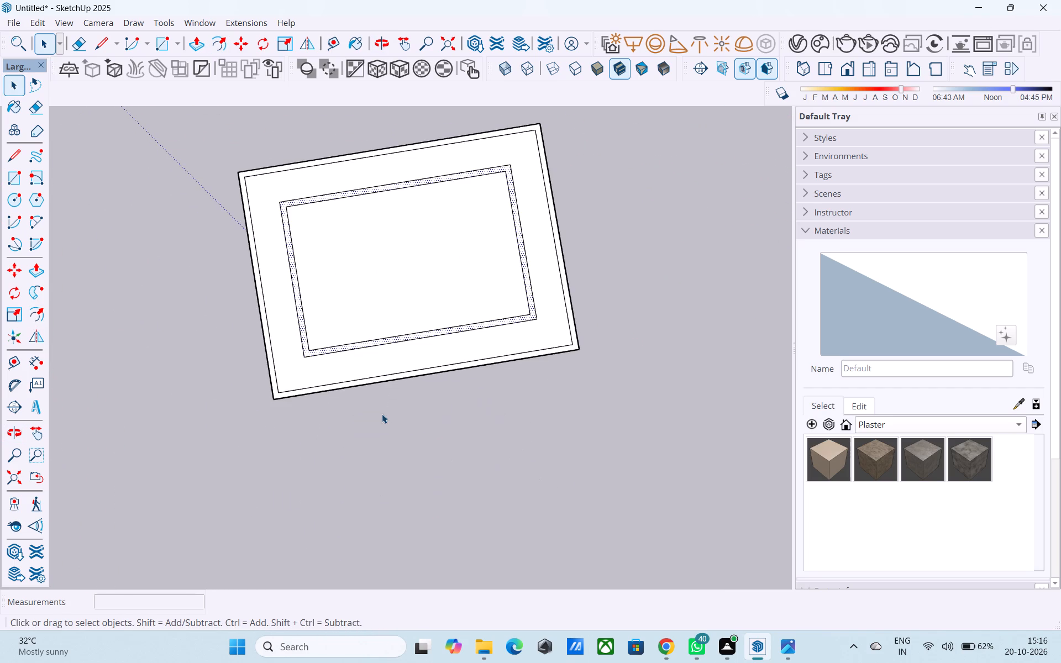
Group the entire floor outline with its wall bands and open the group for editing.
scroll(395, 508, down, 4)
triple_click(418, 367)
right_click(418, 367)
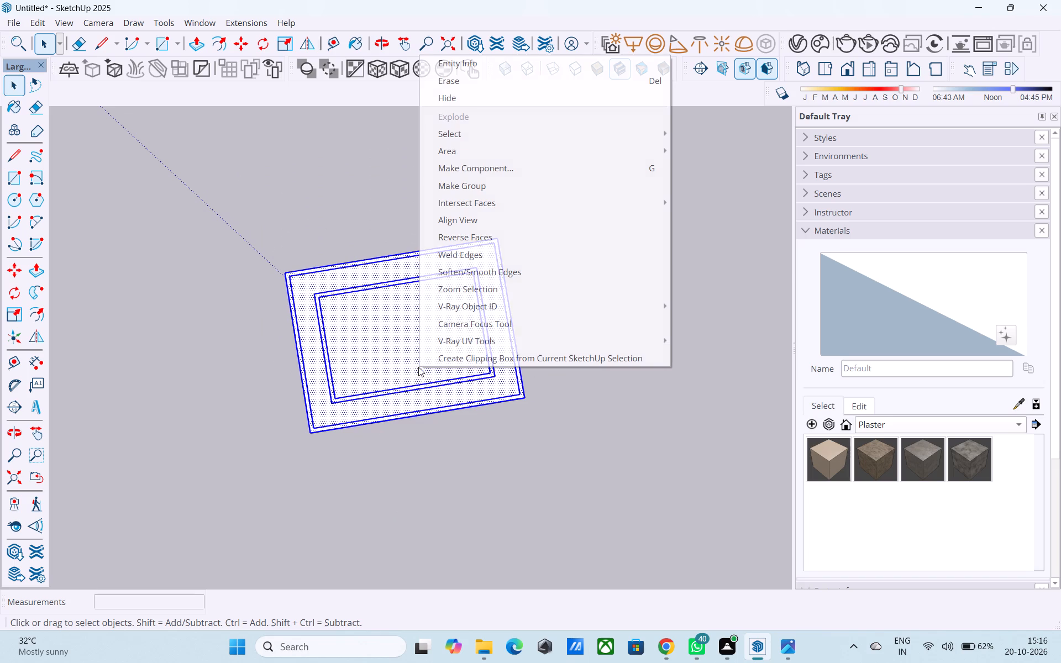
click(493, 191)
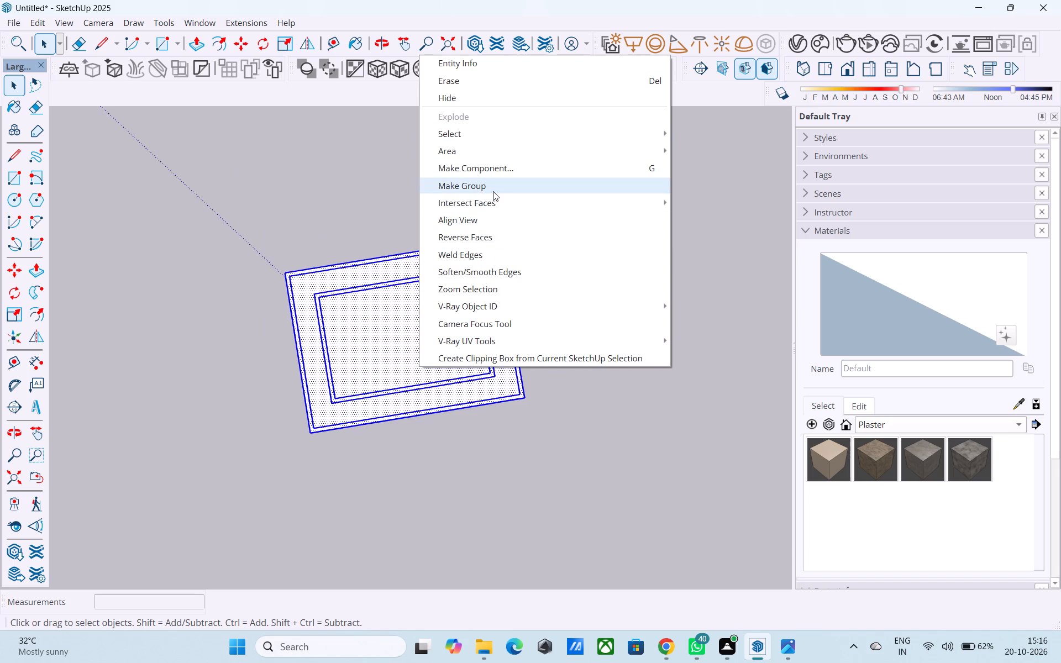
middle_click(506, 450)
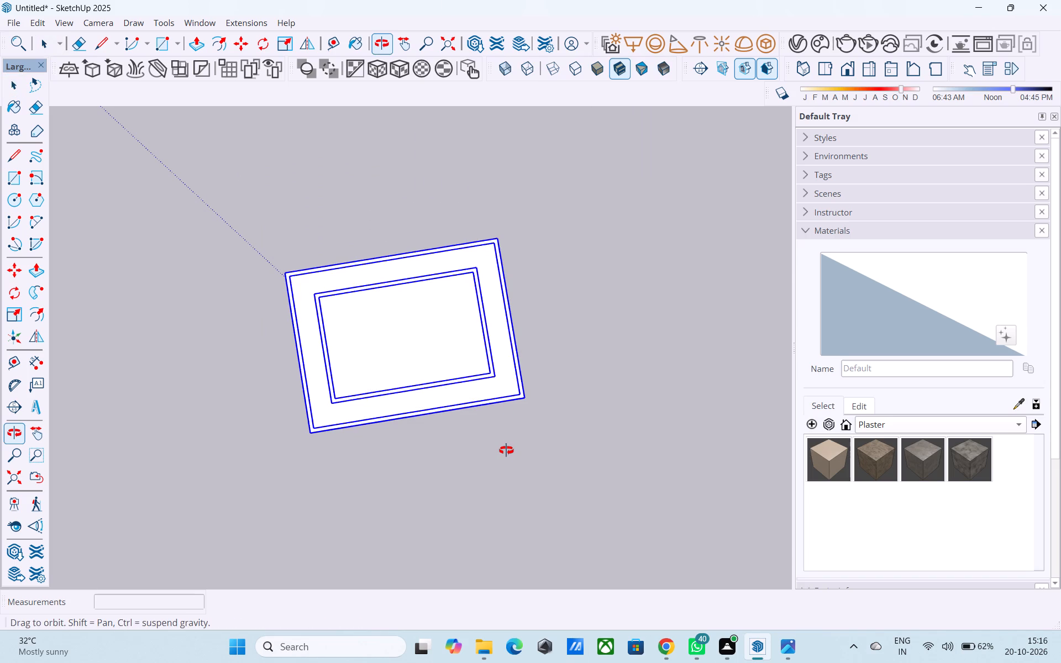
scroll(461, 412, up, 5)
double_click(447, 383)
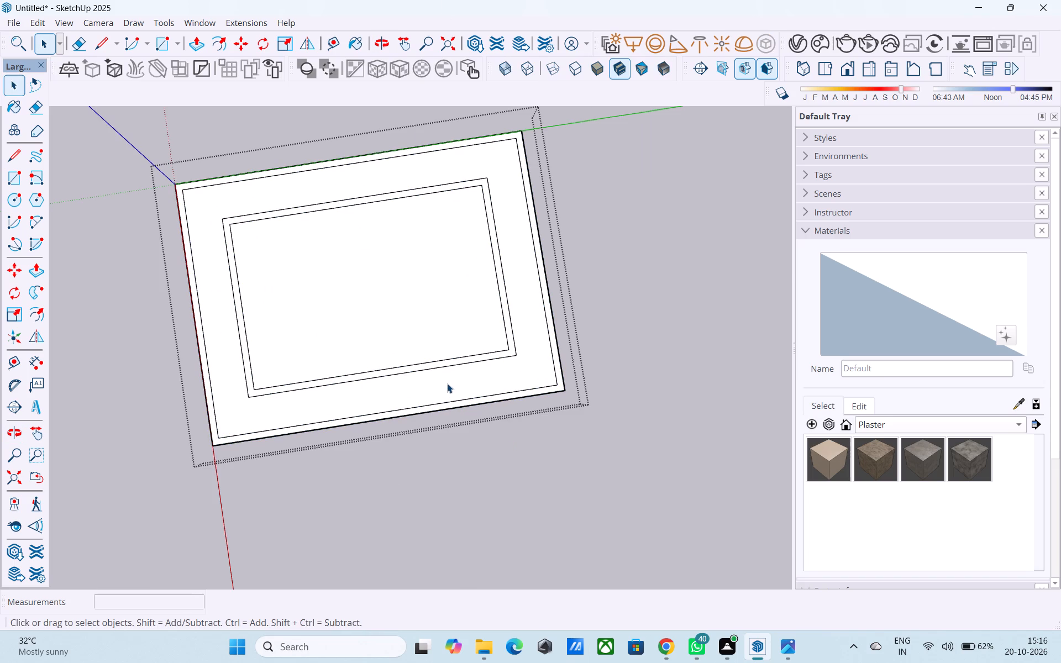
Copy the innermost rectangle's short edge nearest the red axis 12' inward along the green axis as a dividing line.
middle_drag(395, 341, 398, 303)
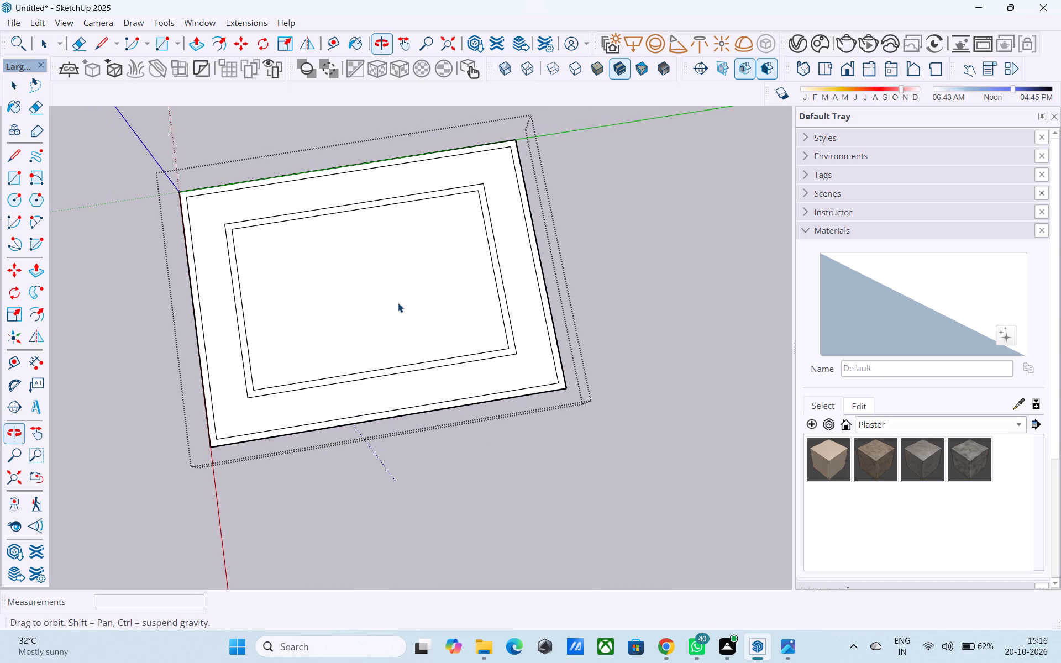
scroll(398, 303, down, 2)
scroll(504, 277, down, 1)
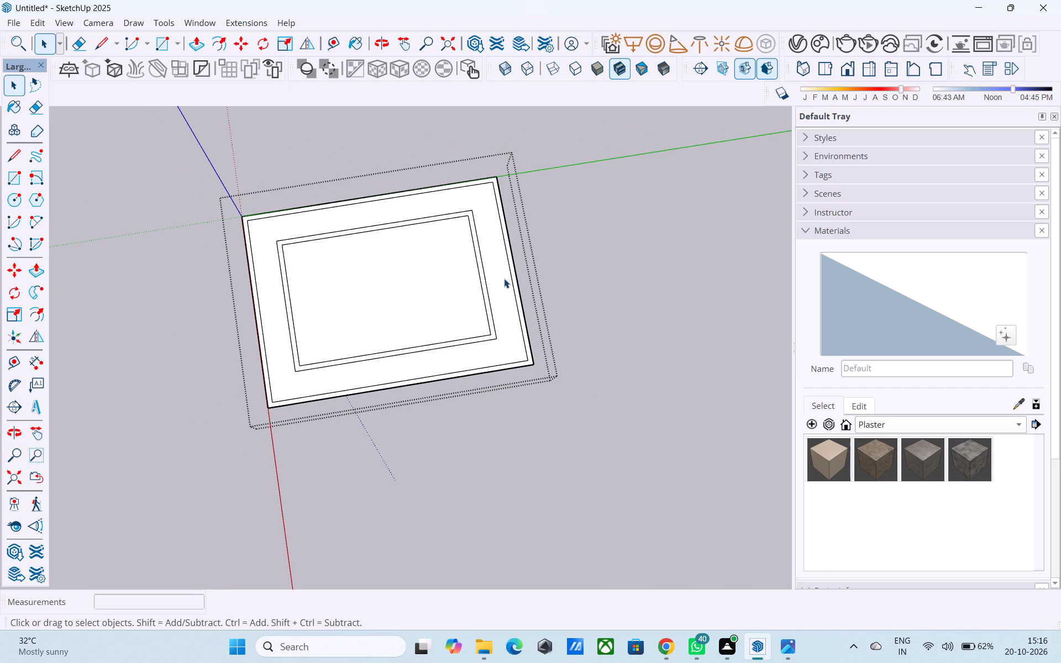
scroll(465, 282, up, 1)
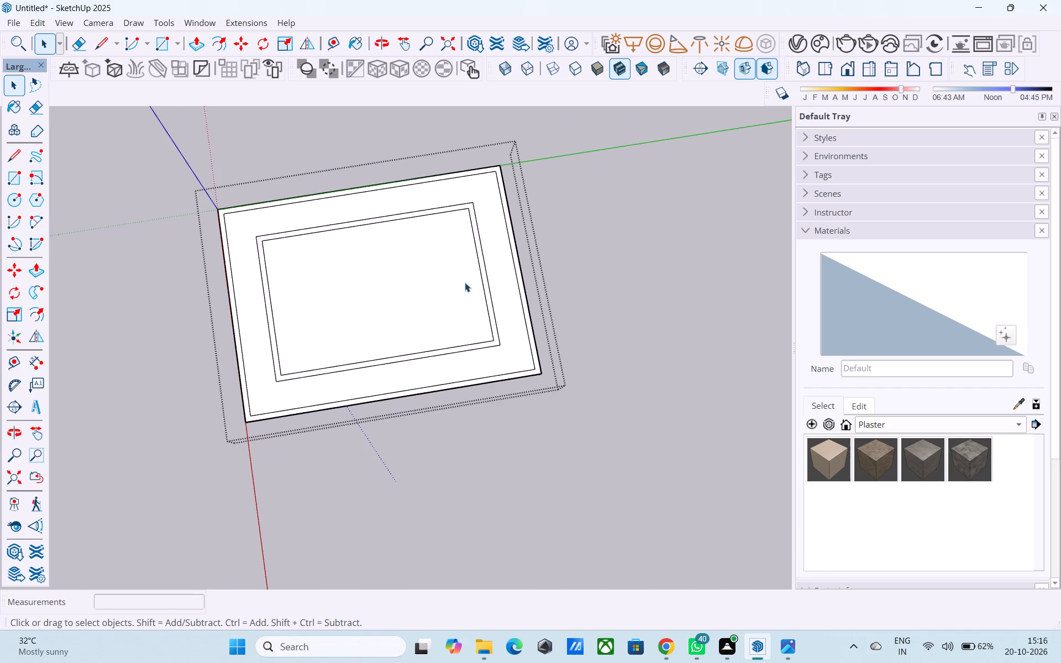
scroll(284, 234, up, 2)
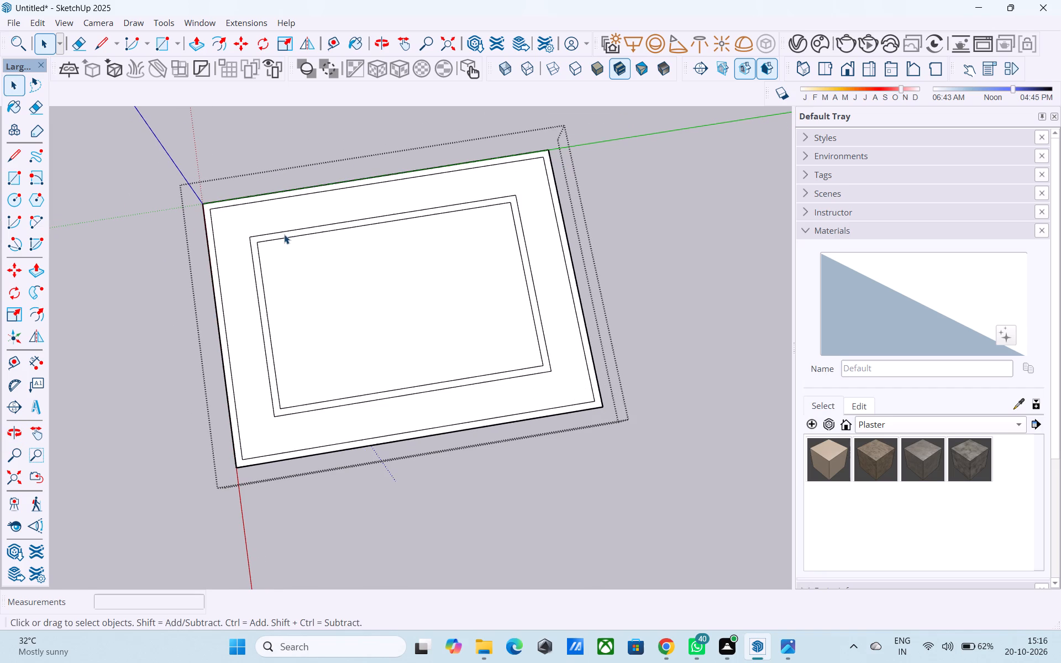
scroll(284, 234, down, 1)
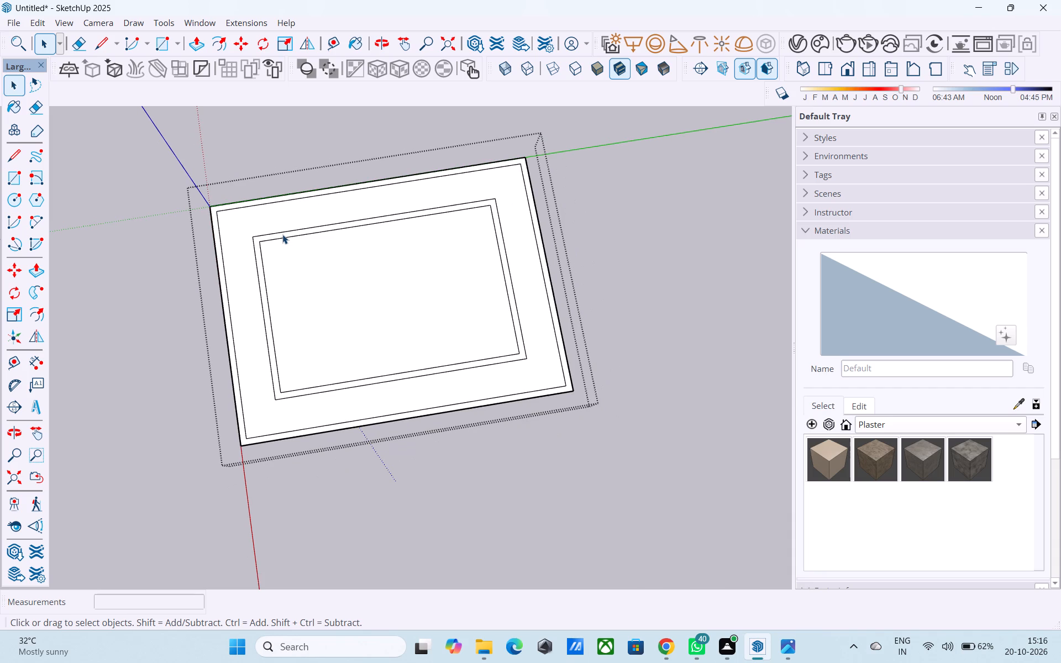
scroll(282, 234, up, 1)
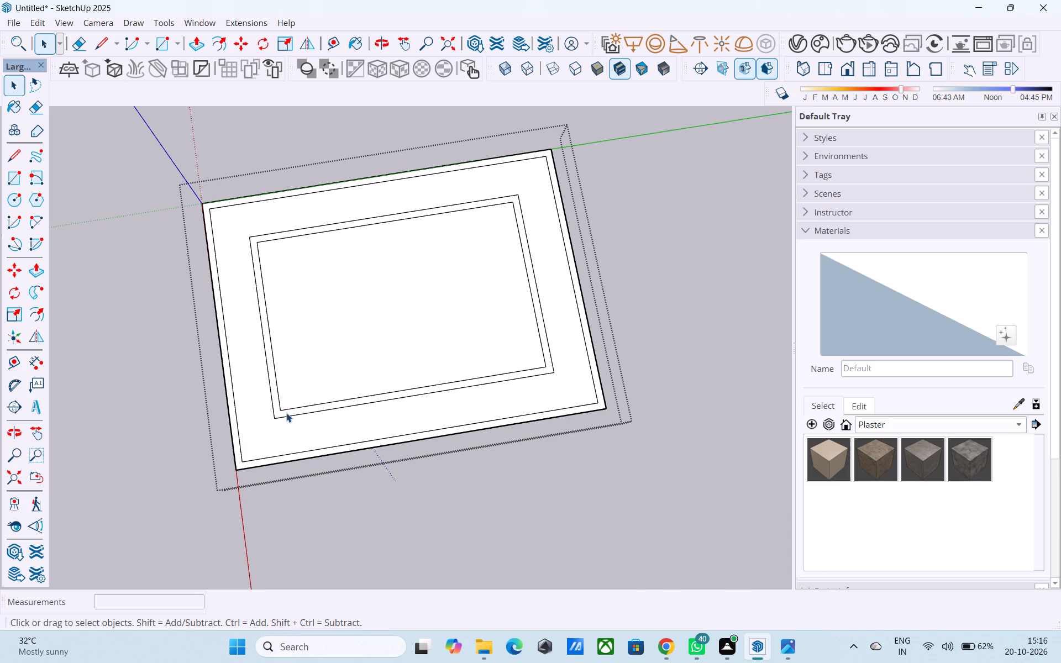
click(278, 403)
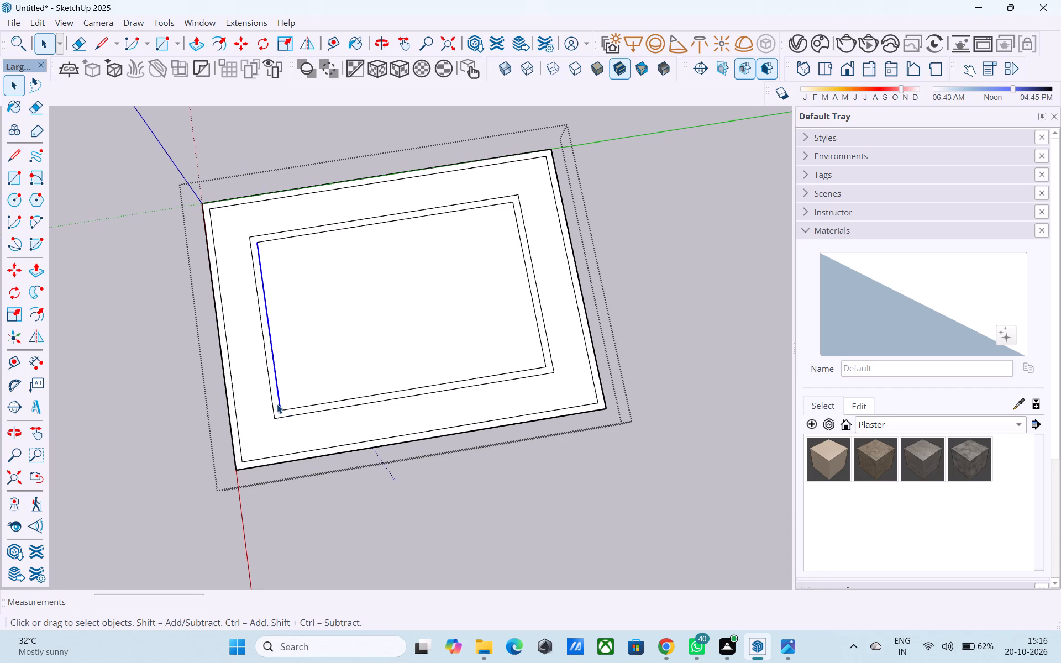
key(m)
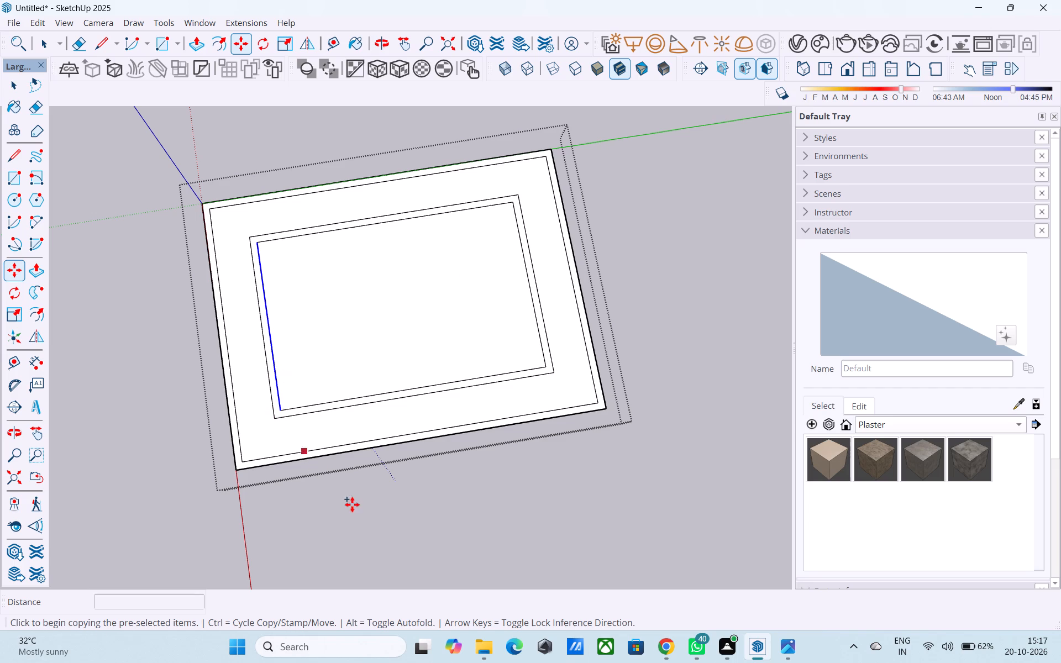
scroll(352, 504, up, 3)
click(256, 380)
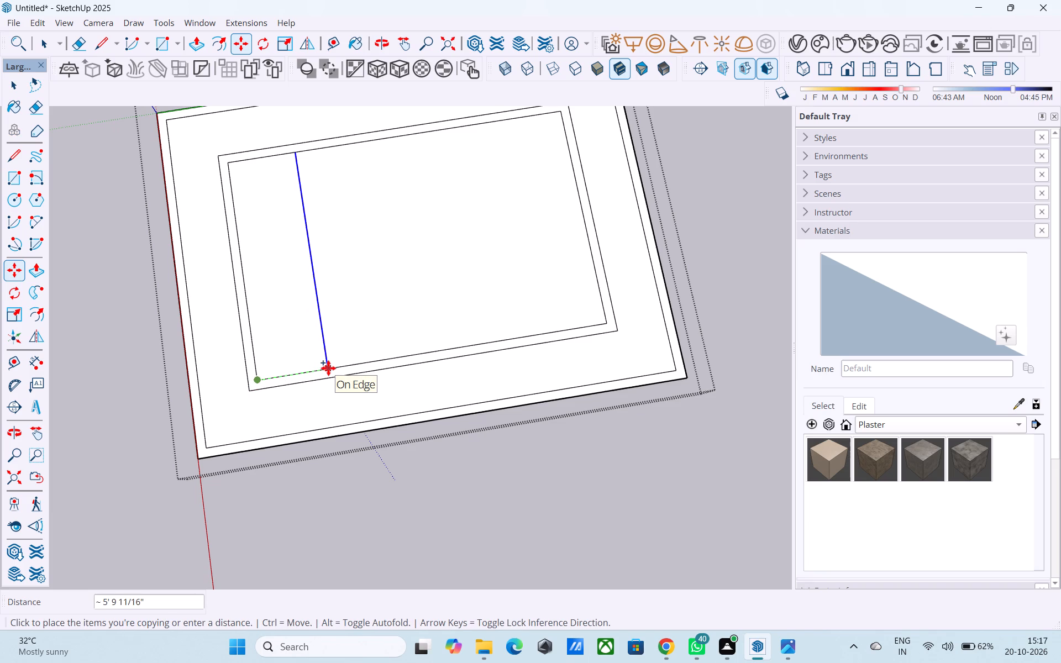
text(12')
key(Return)
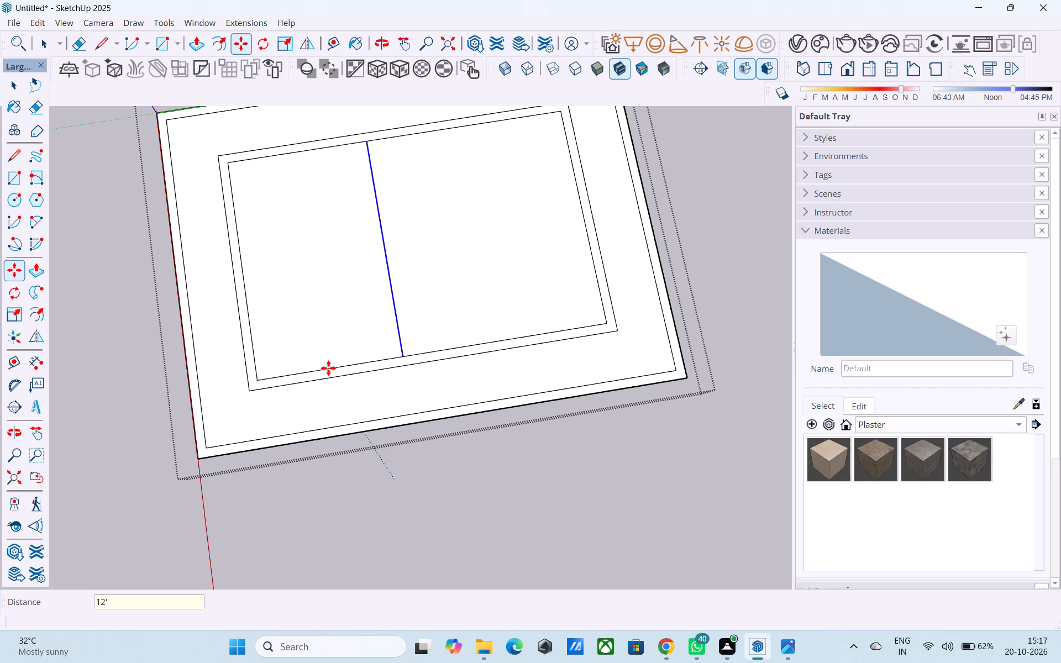
scroll(328, 368, down, 1)
scroll(257, 377, down, 1)
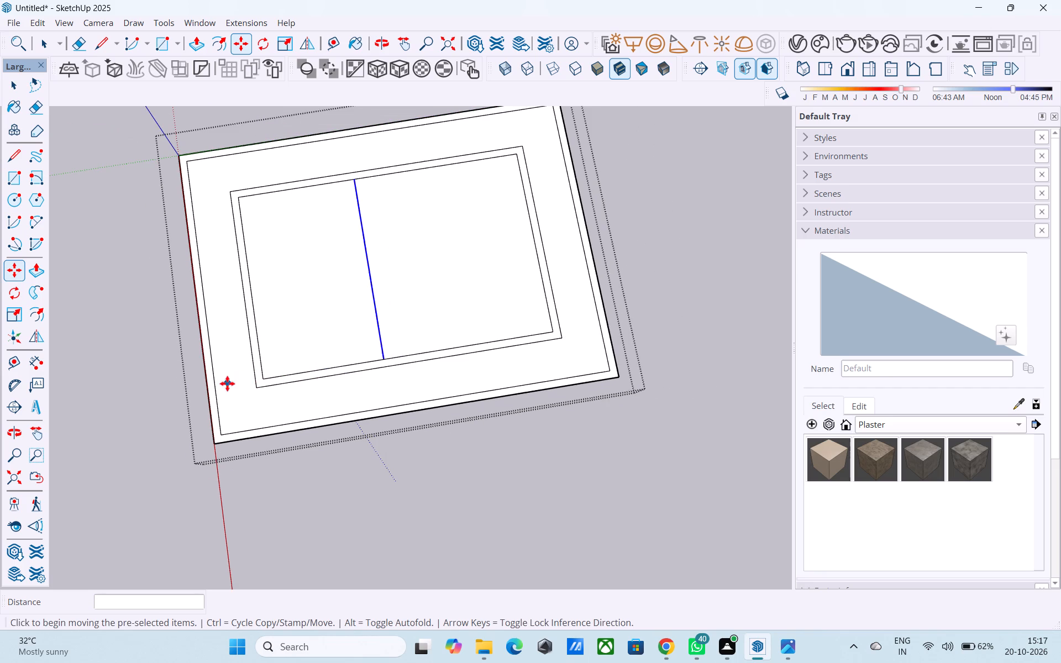
scroll(238, 369, down, 1)
key(space)
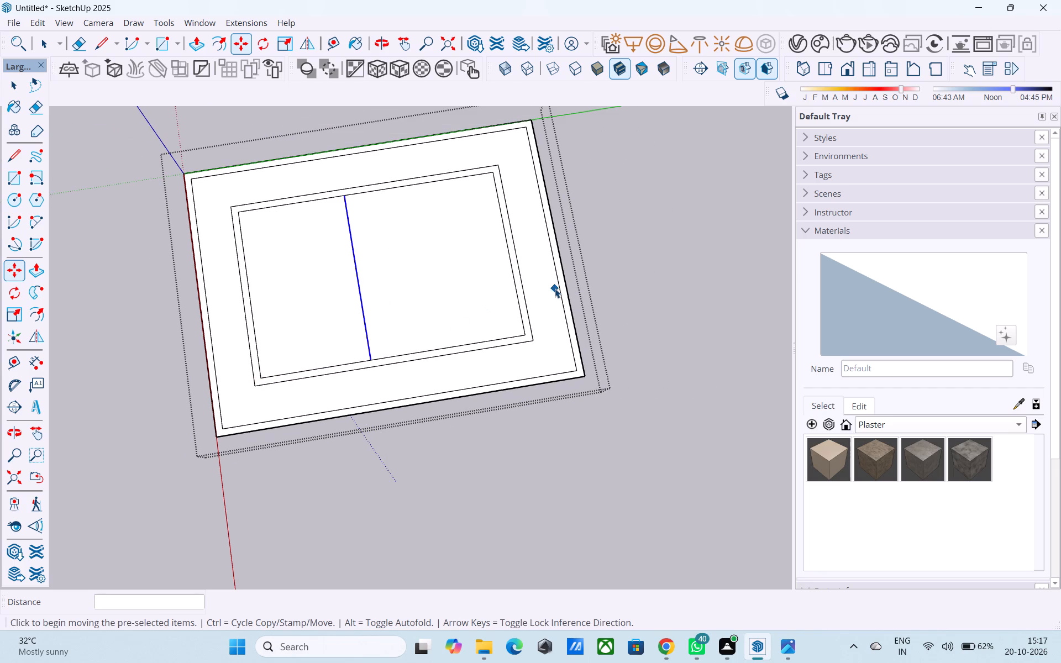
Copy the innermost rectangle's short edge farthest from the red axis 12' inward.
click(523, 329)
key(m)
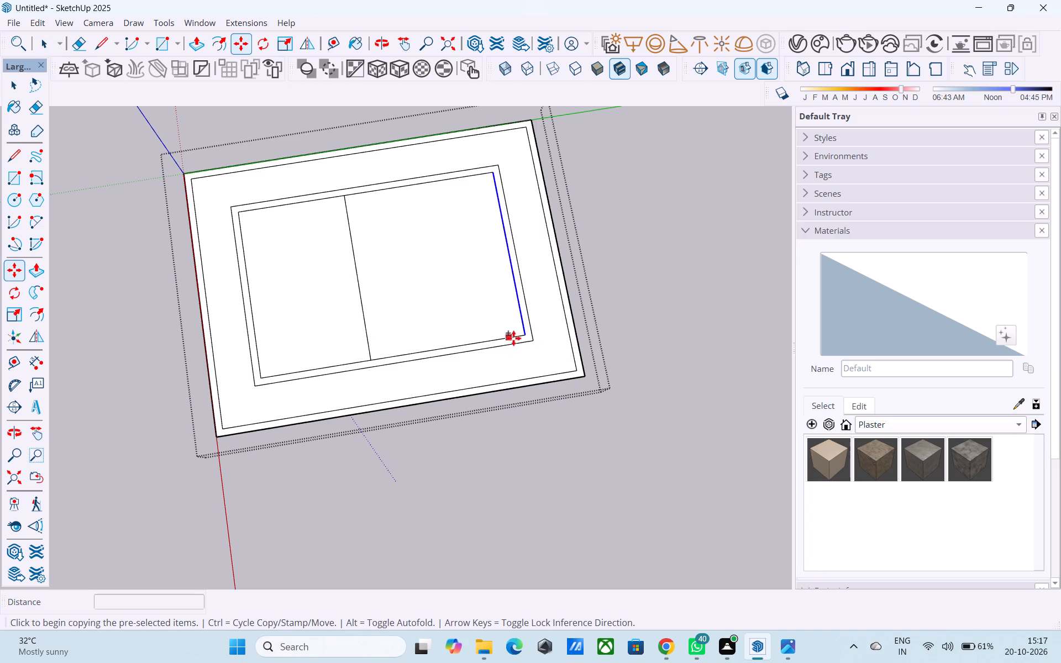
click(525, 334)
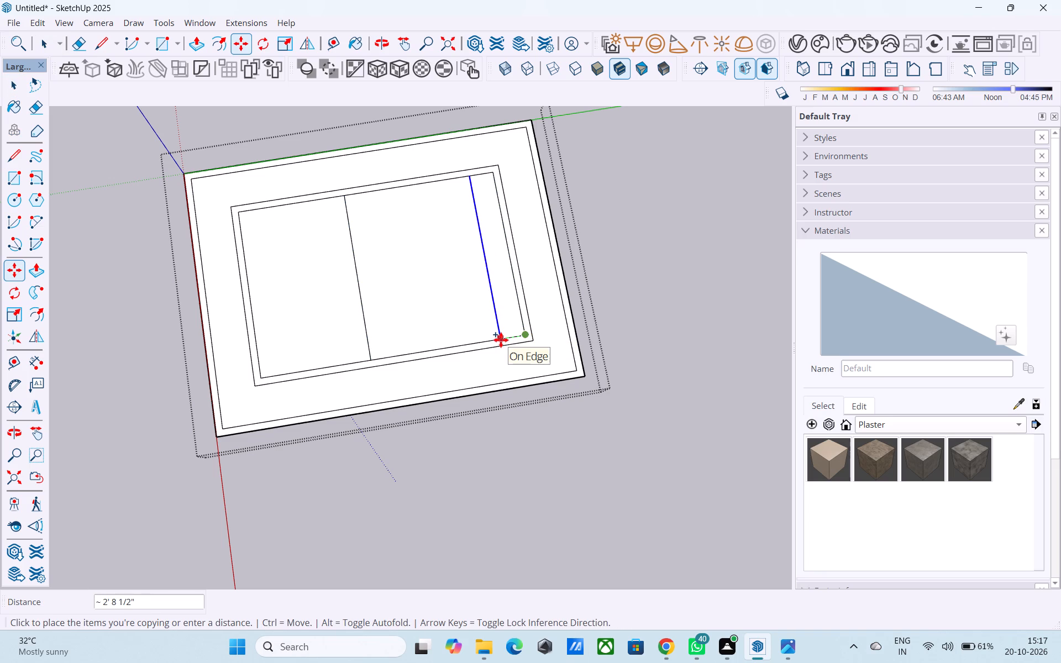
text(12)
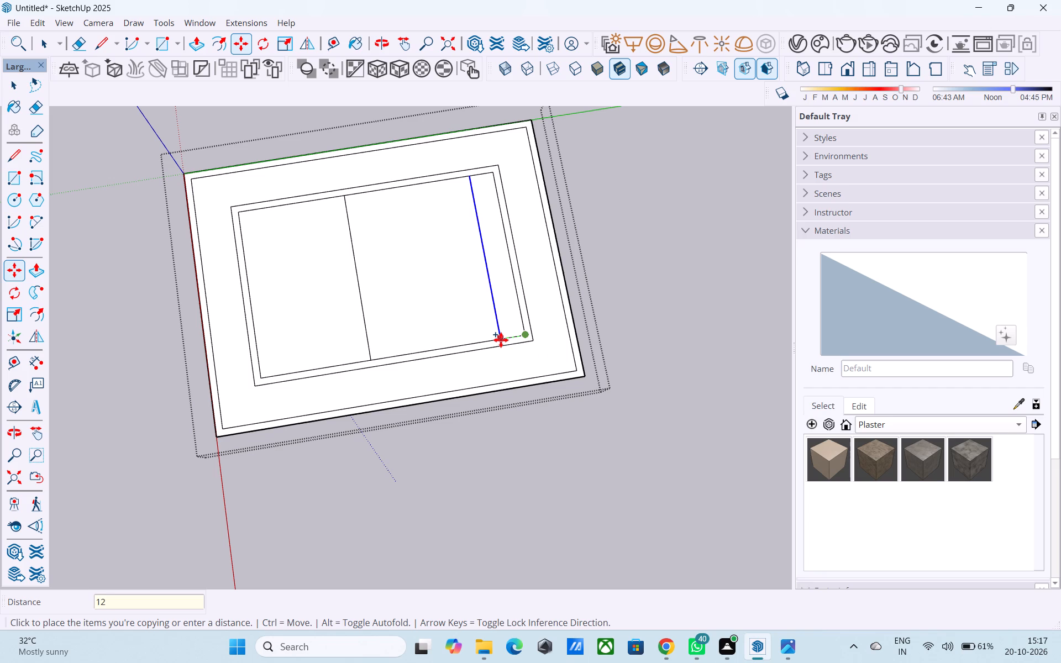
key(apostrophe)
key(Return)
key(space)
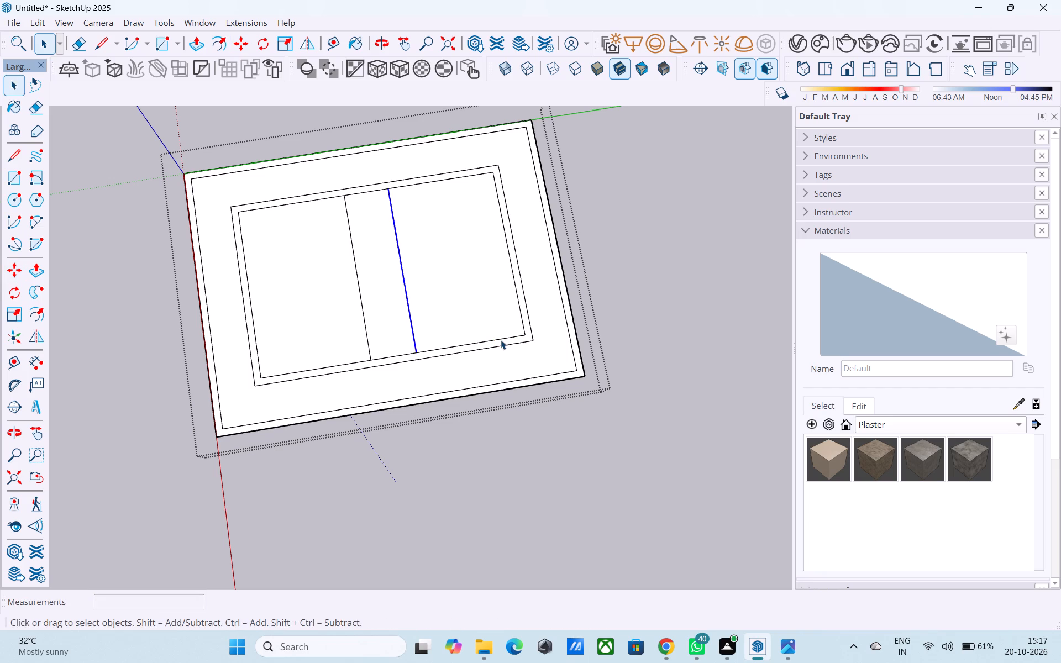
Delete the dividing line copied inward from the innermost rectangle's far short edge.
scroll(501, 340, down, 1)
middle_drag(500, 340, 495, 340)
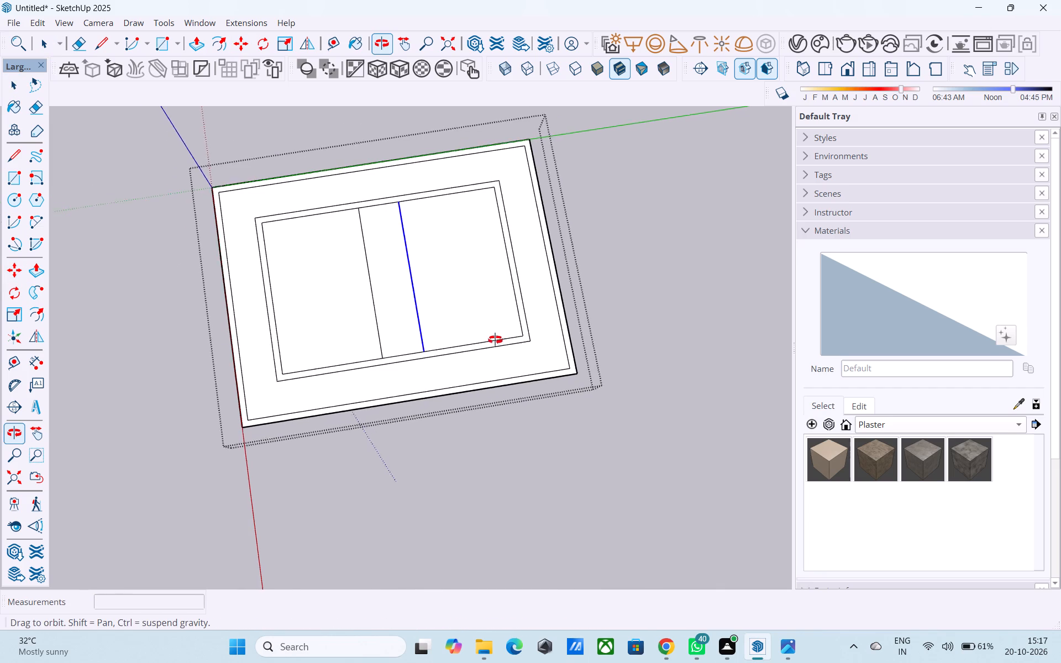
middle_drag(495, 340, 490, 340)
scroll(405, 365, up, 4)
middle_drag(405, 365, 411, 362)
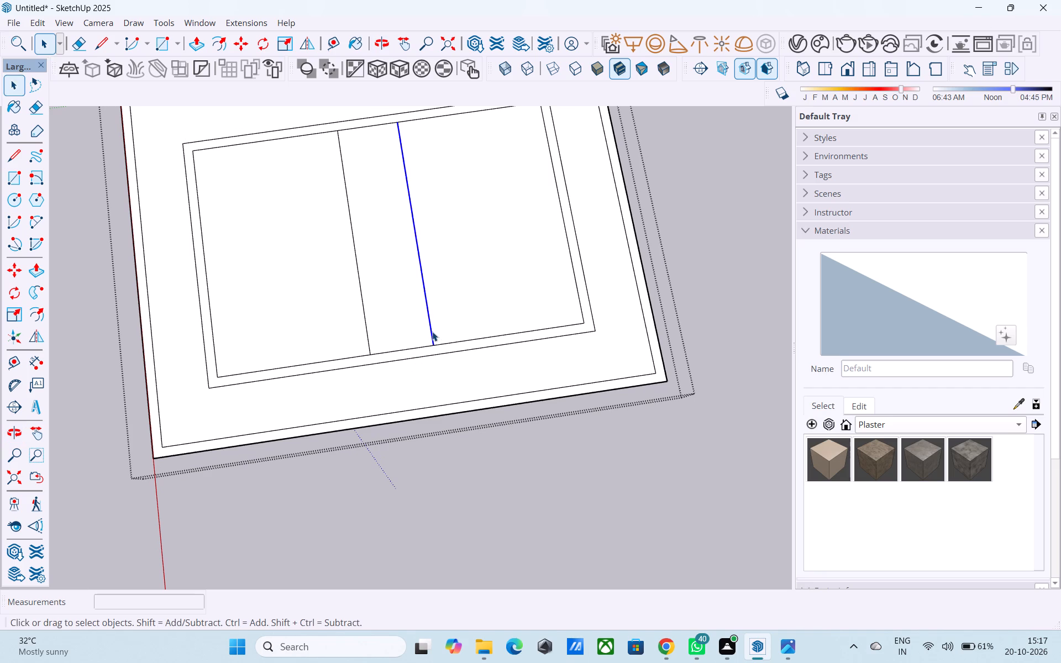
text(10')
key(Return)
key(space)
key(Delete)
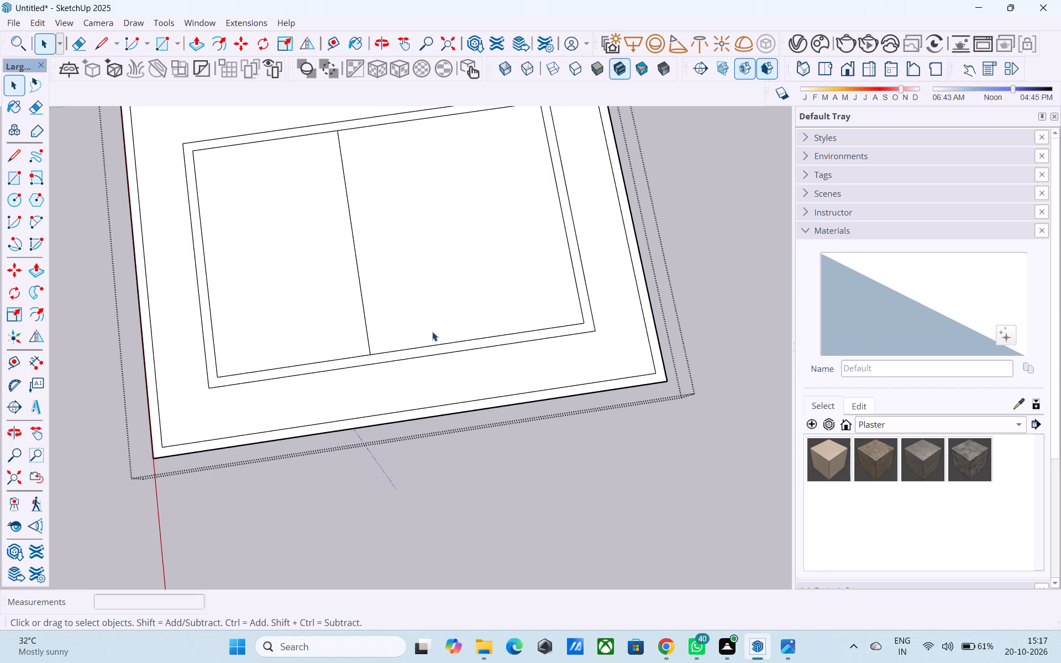
Copy the innermost rectangle's short edge farthest from the red axis 10' inward as a second dividing line.
click(581, 304)
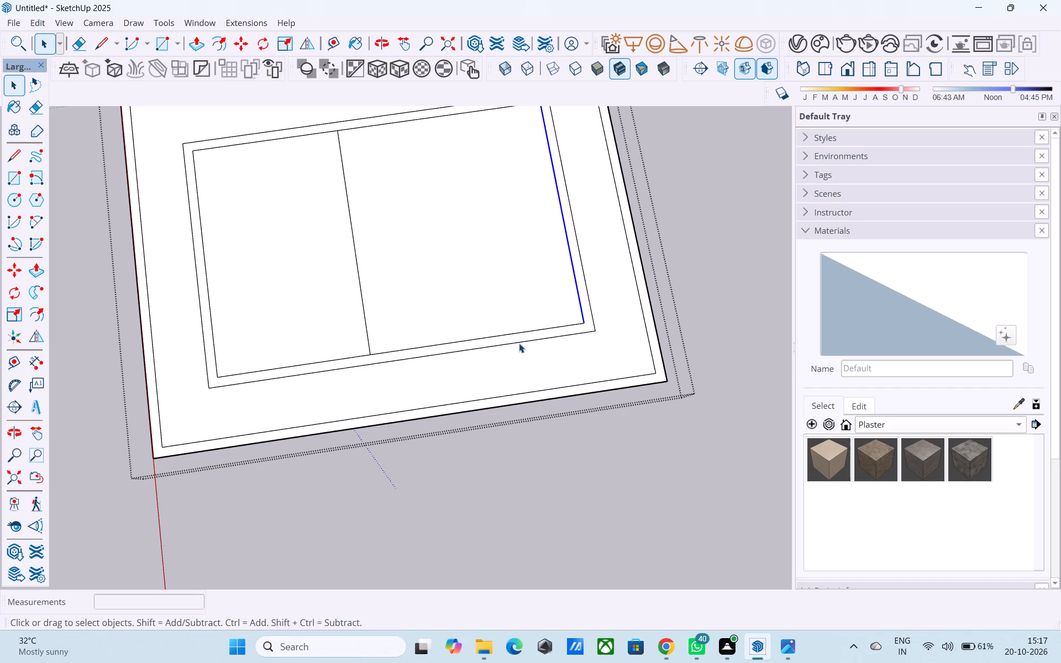
key(m)
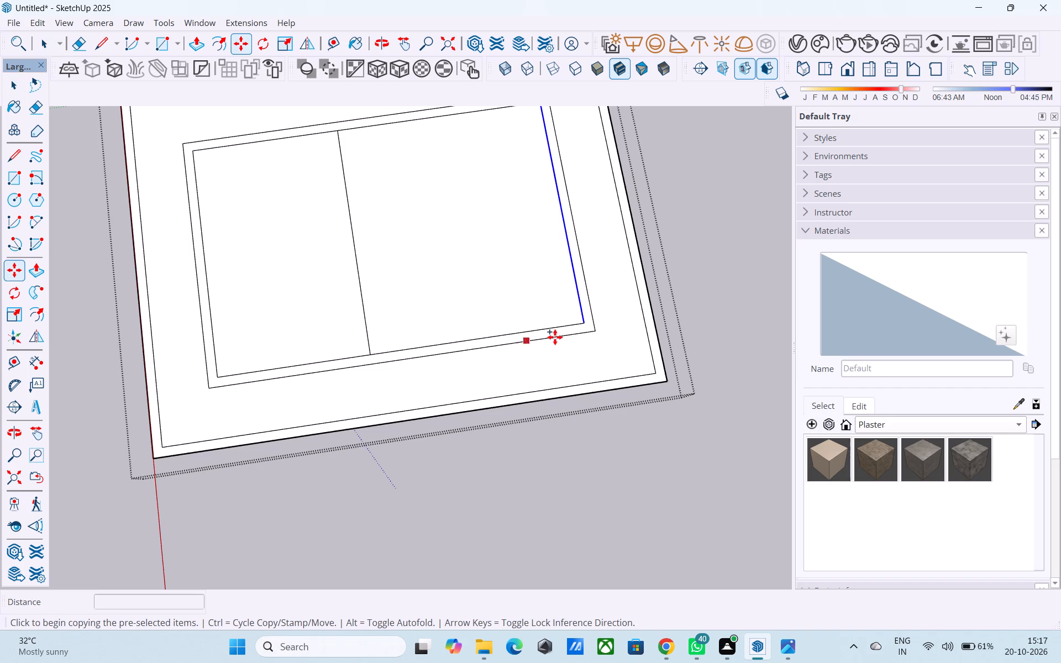
click(580, 324)
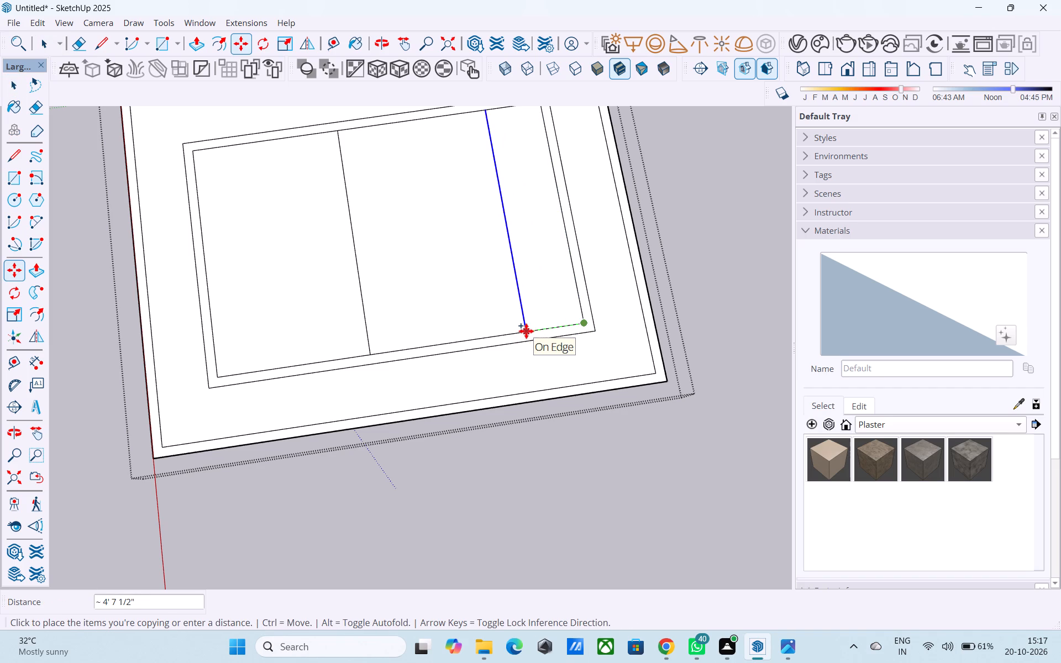
text(10')
key(Return)
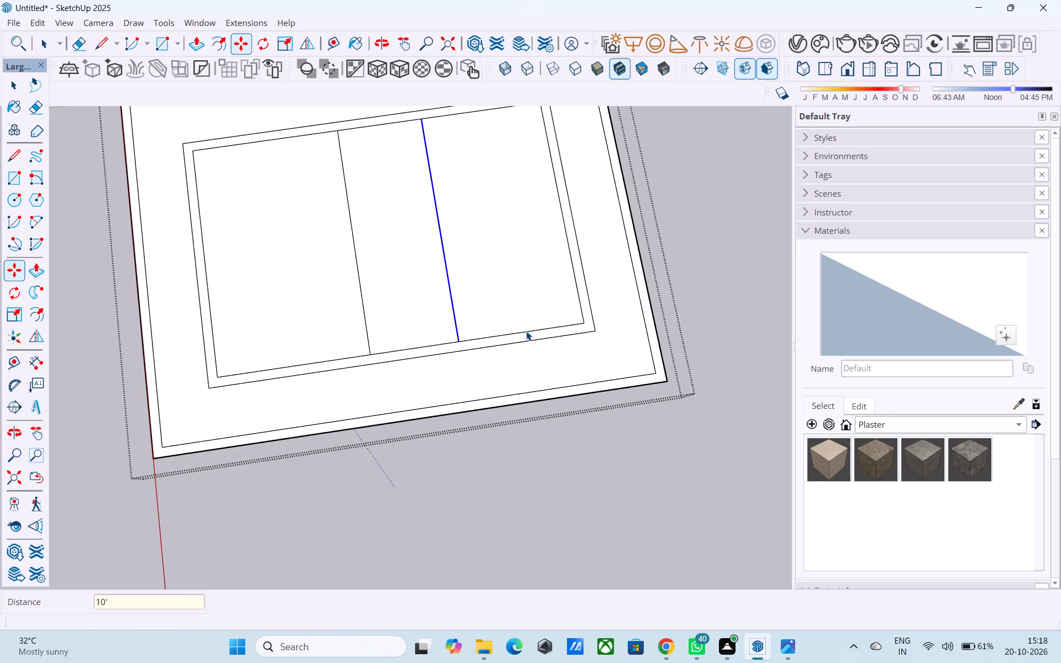
key(space)
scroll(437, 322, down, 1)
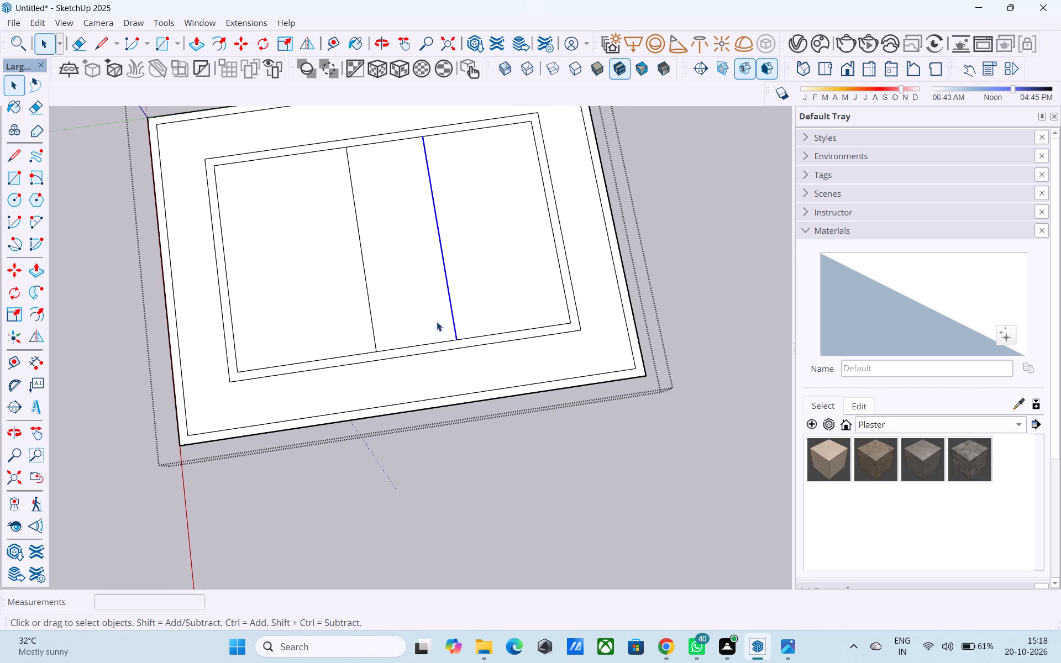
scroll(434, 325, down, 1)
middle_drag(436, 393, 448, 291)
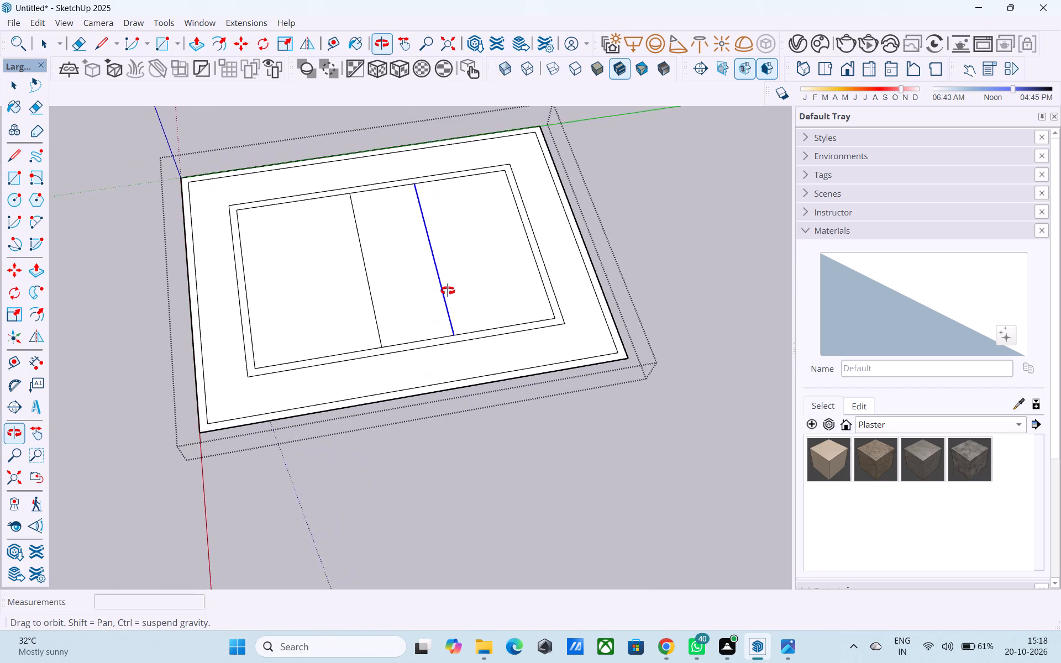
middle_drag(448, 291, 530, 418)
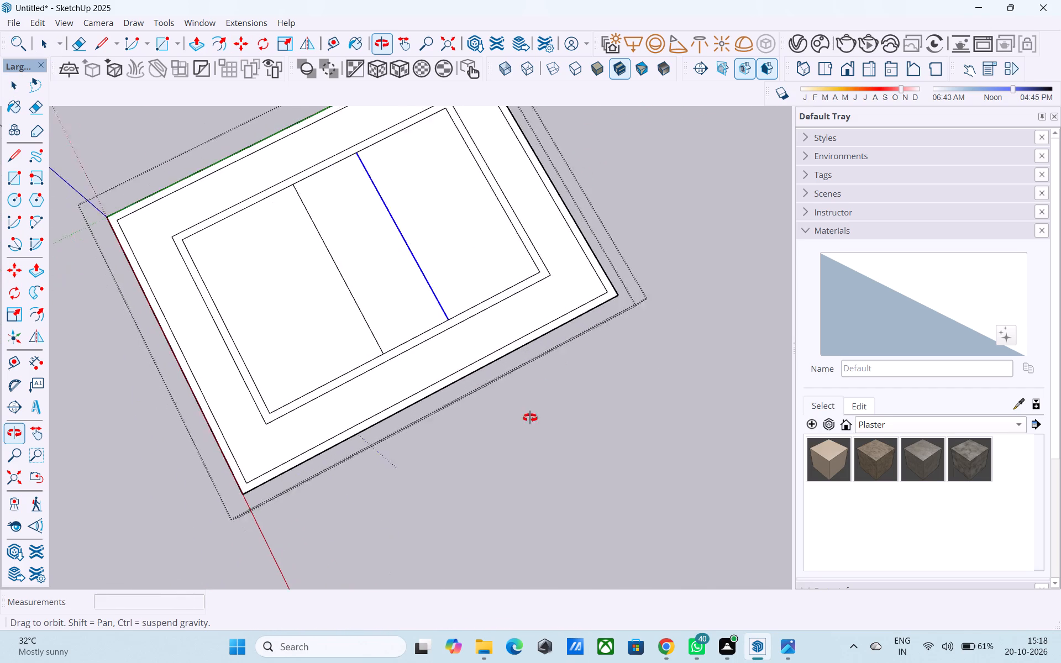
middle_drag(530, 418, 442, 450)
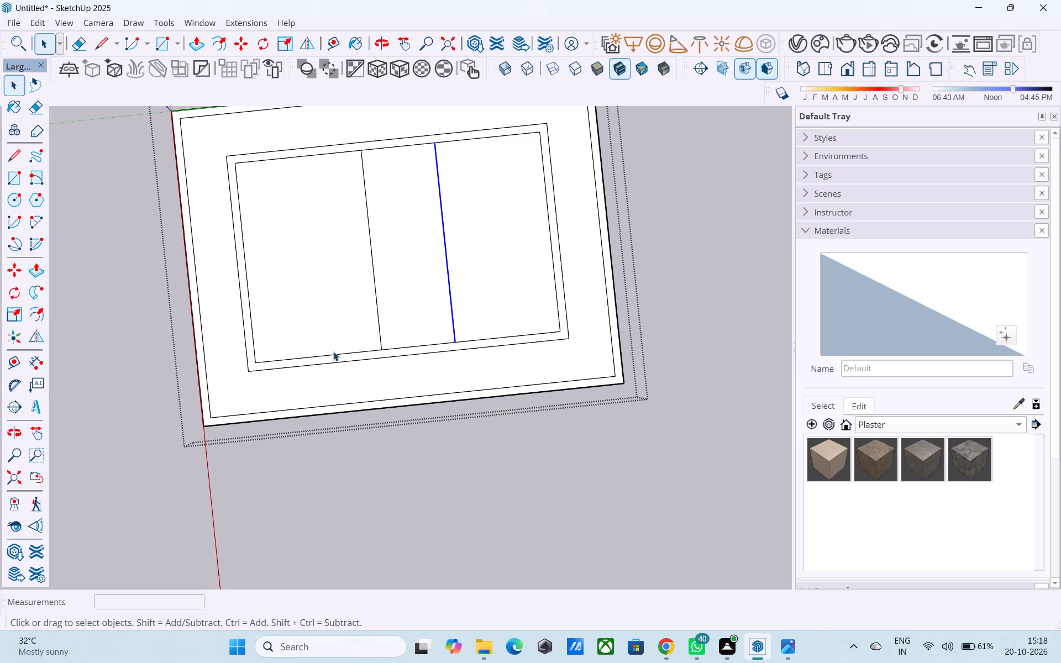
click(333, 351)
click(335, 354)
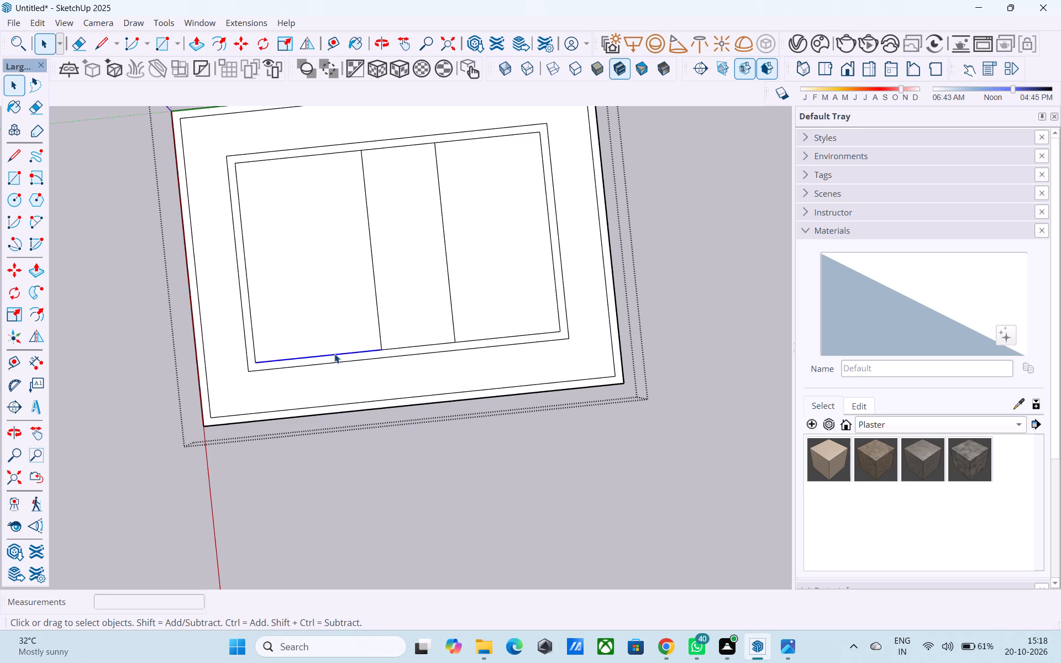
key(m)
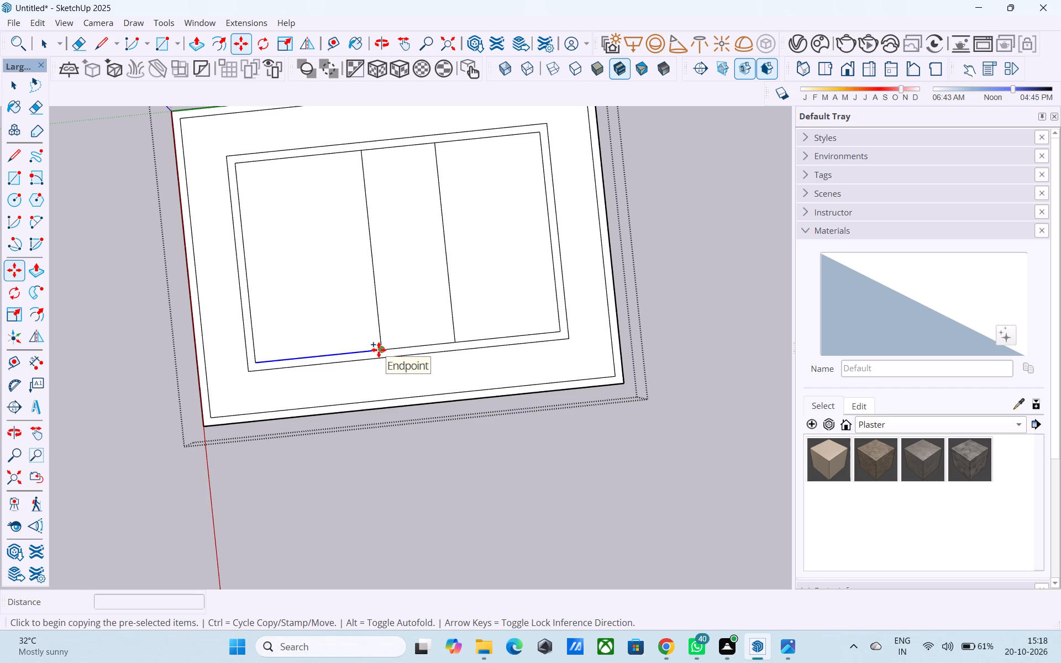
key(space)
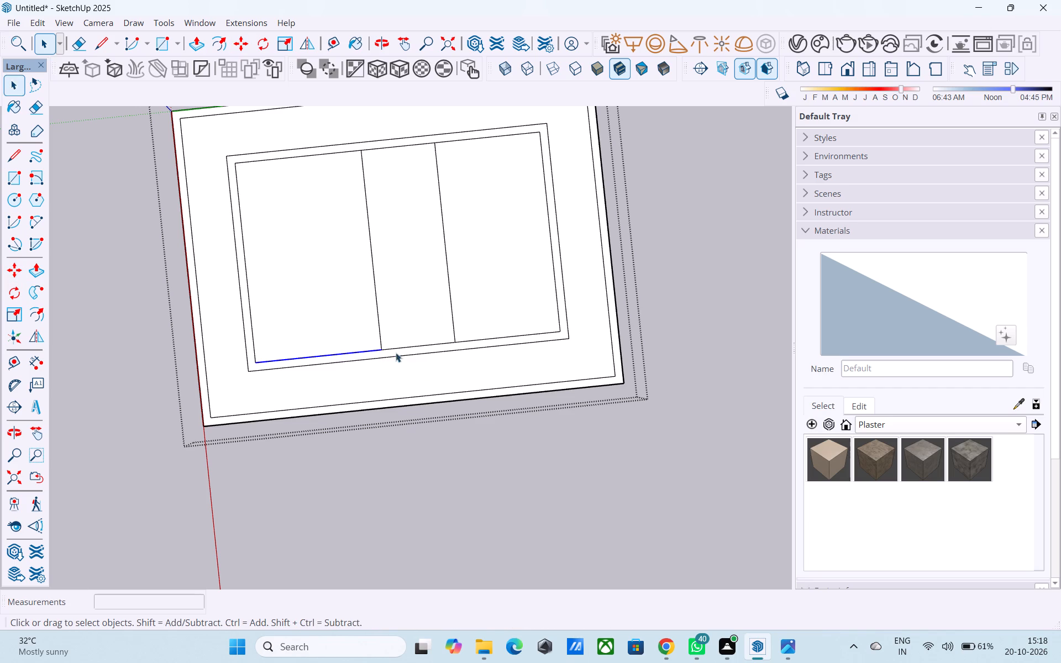
Copy the dividing line nearest the red axis 6" toward the red axis to outline a partition wall.
click(380, 345)
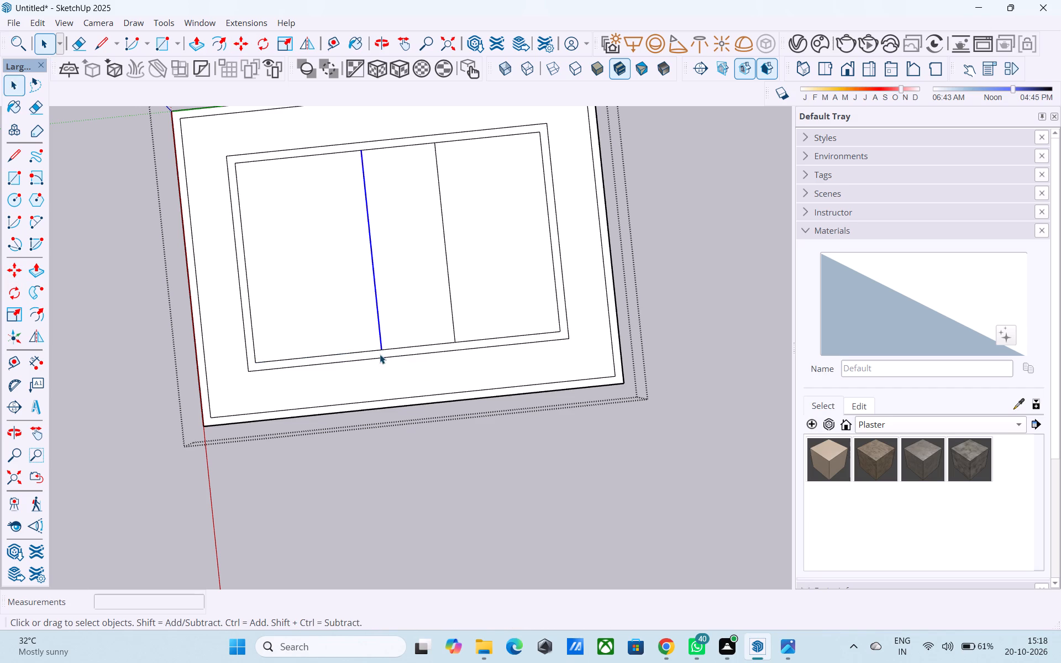
key(m)
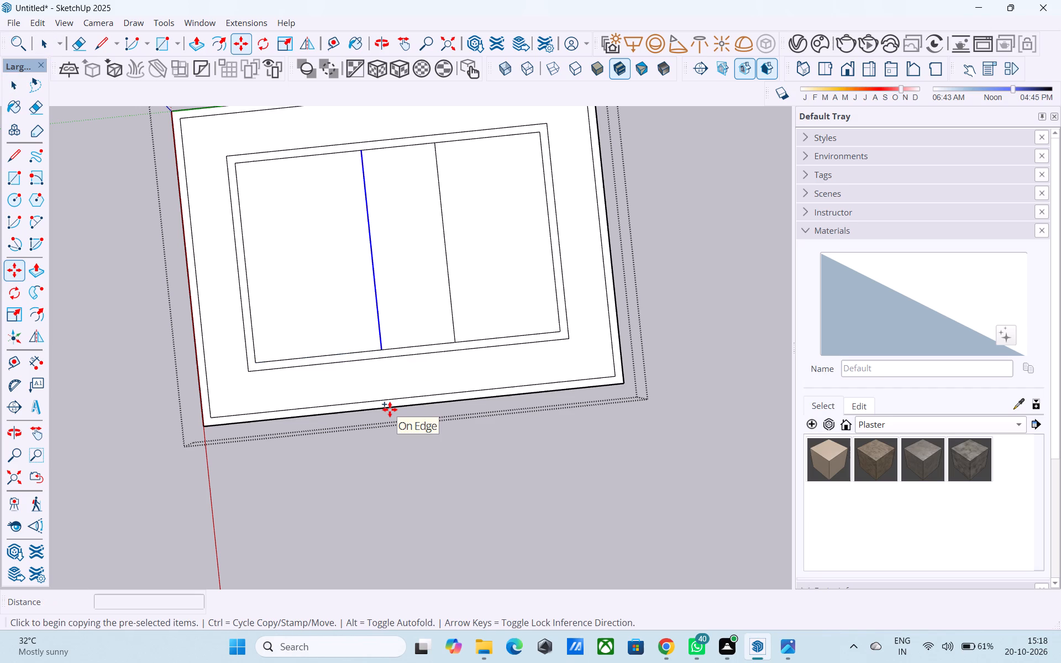
text(6")
key(Return)
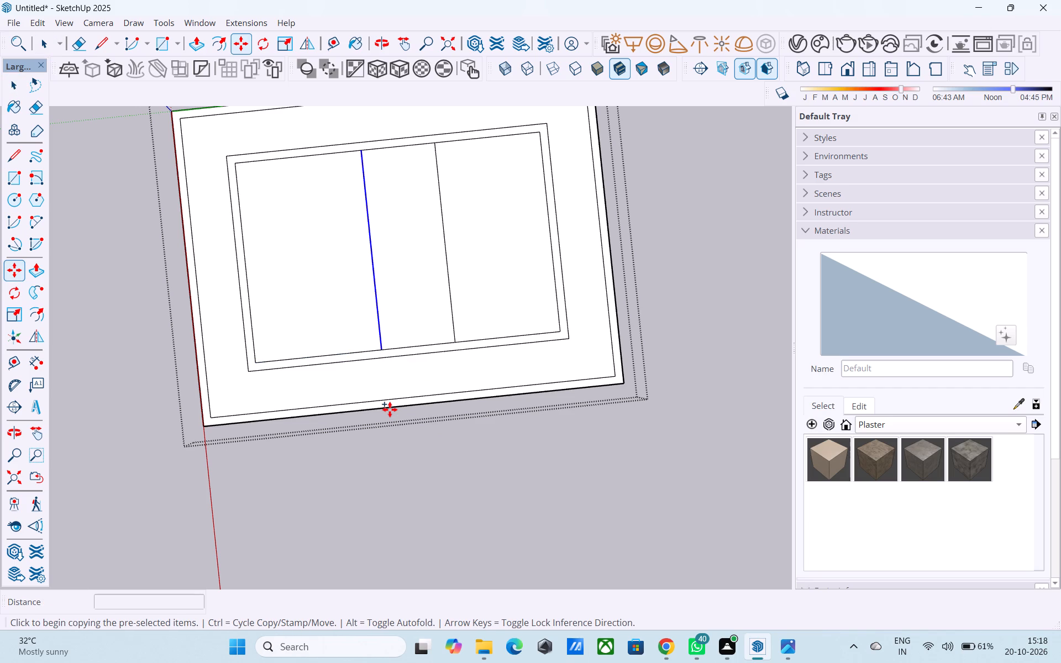
key(space)
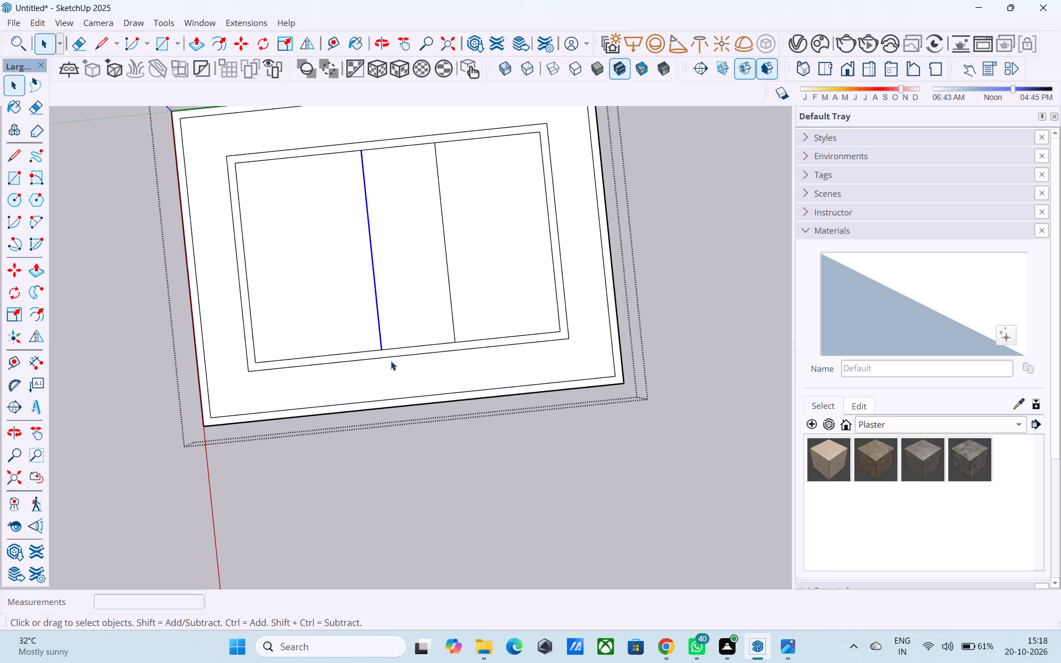
key(m)
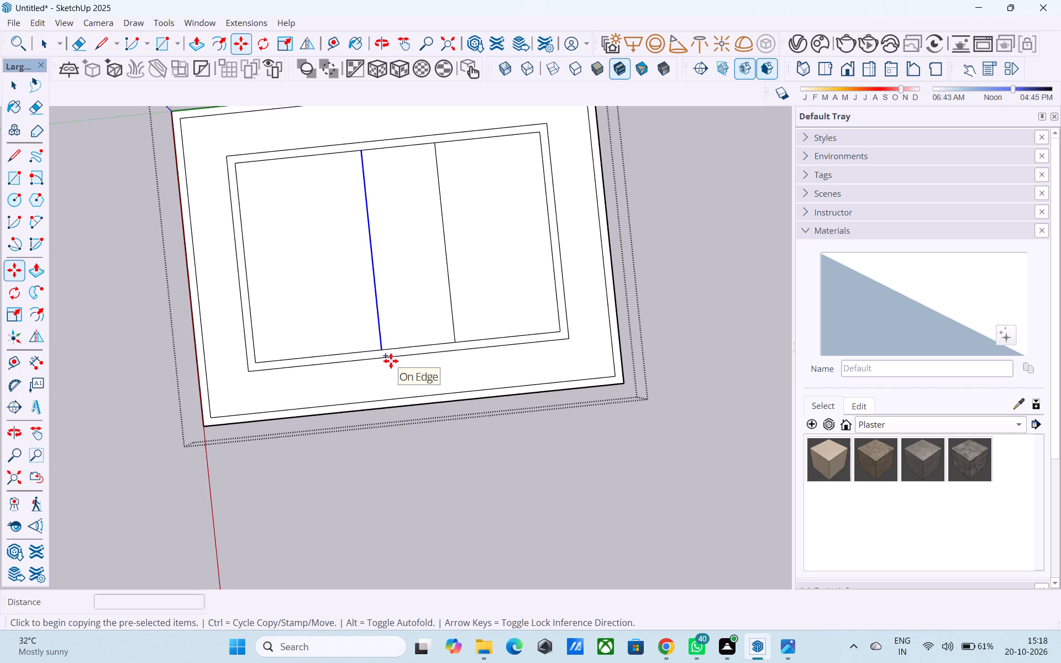
click(384, 350)
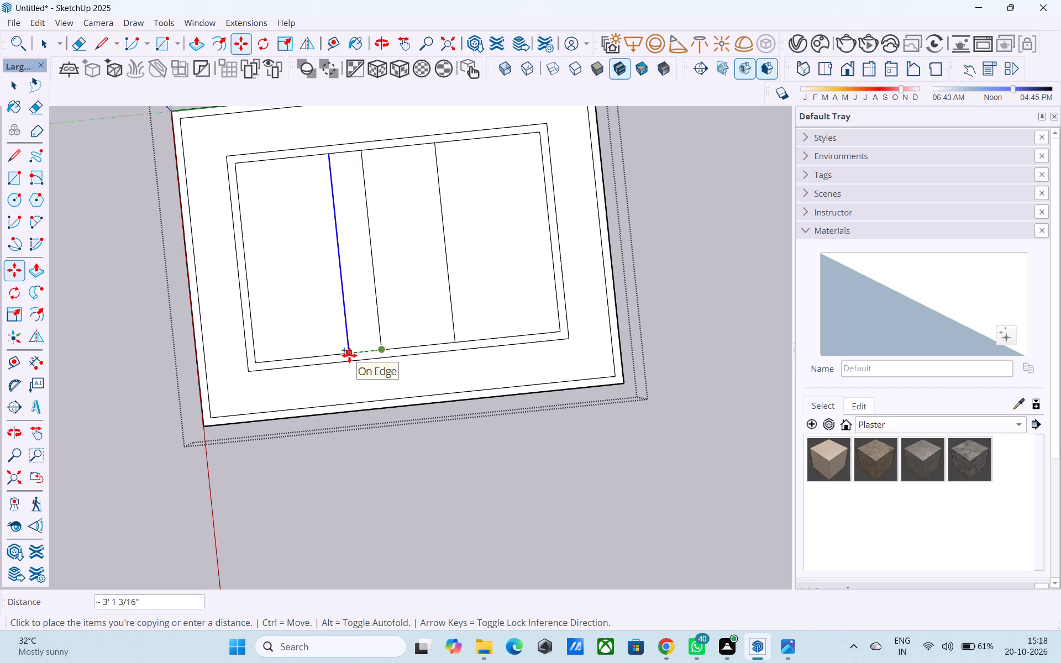
text(6")
key(Return)
key(space)
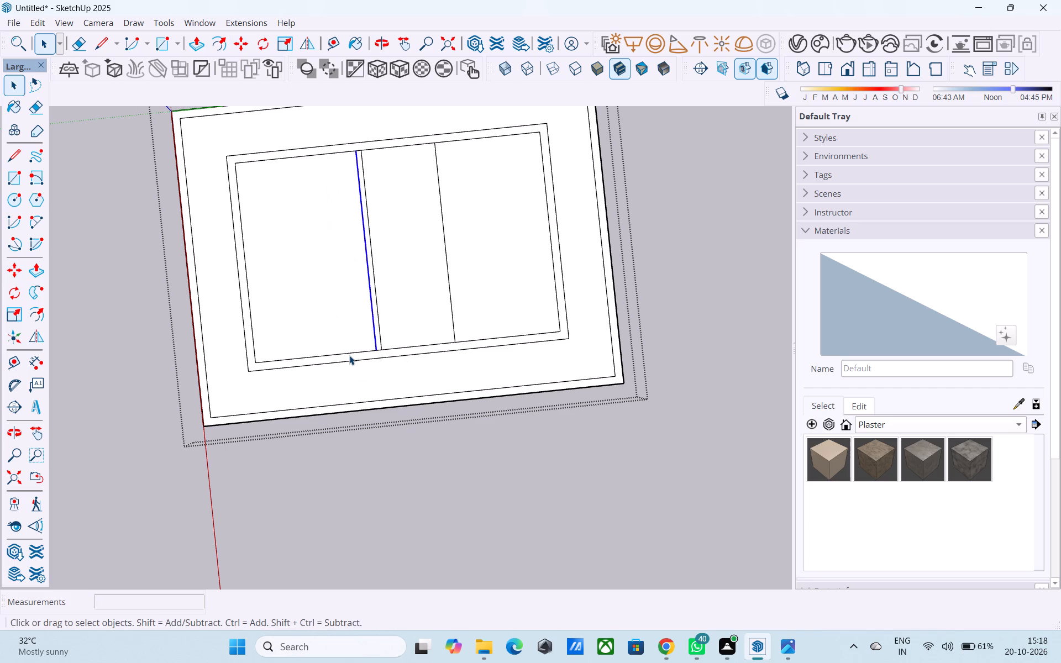
Copy the second dividing line, farther from the red axis, 6" toward the first partition.
click(455, 334)
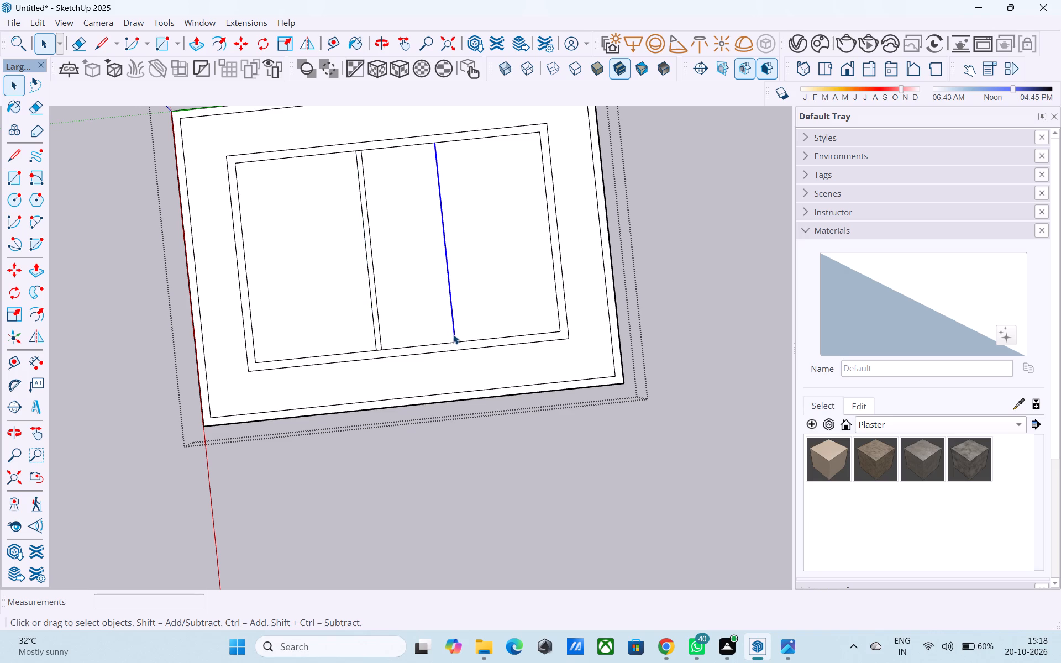
key(m)
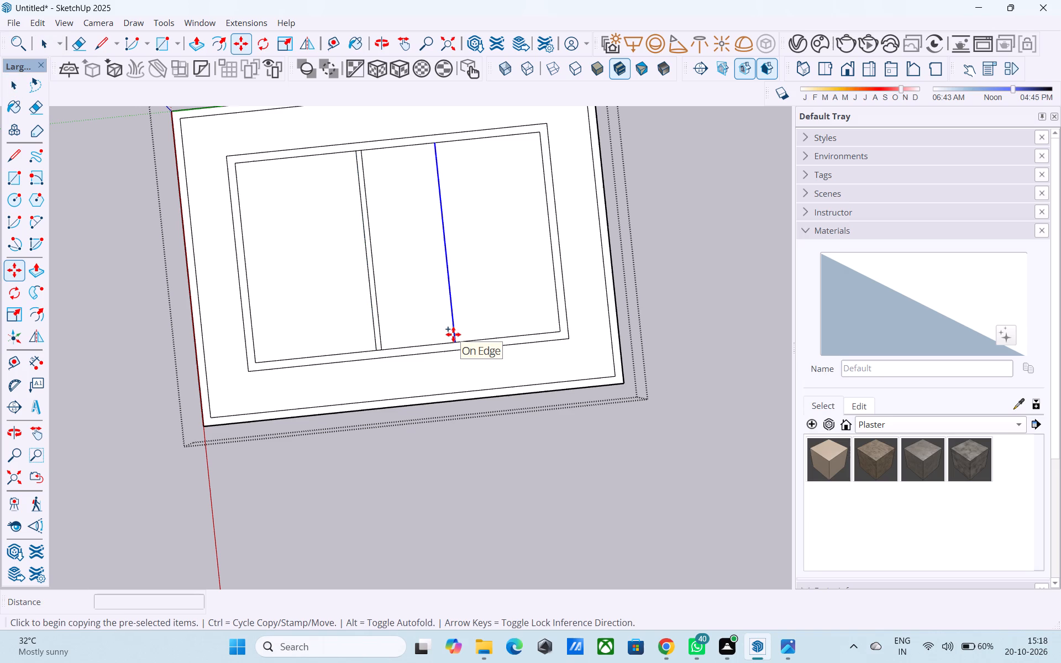
scroll(453, 334, up, 2)
click(455, 348)
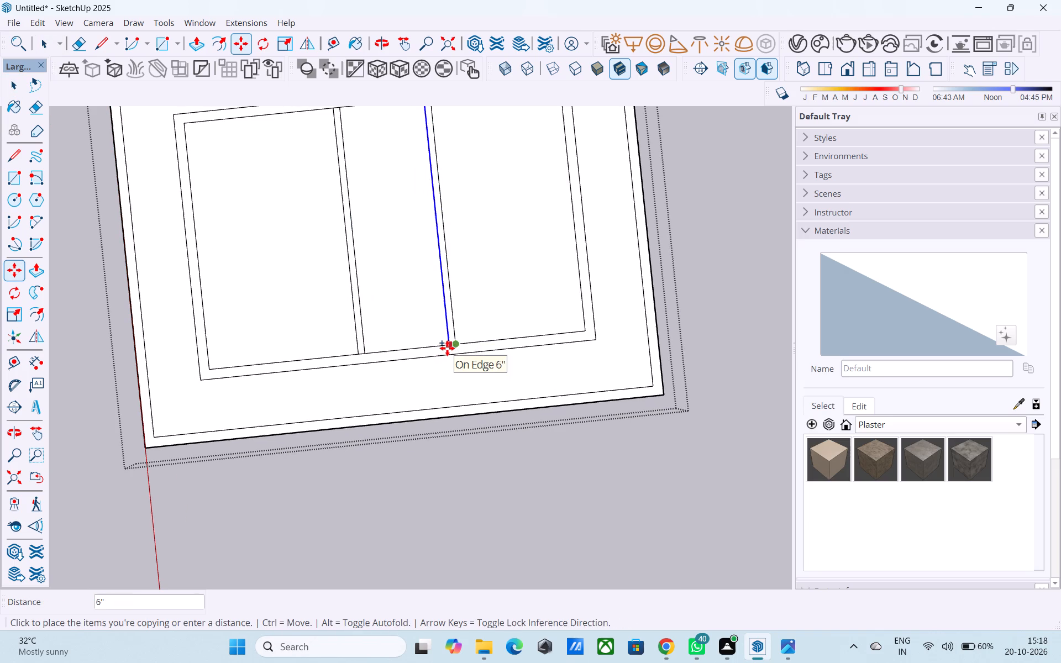
click(448, 347)
key(space)
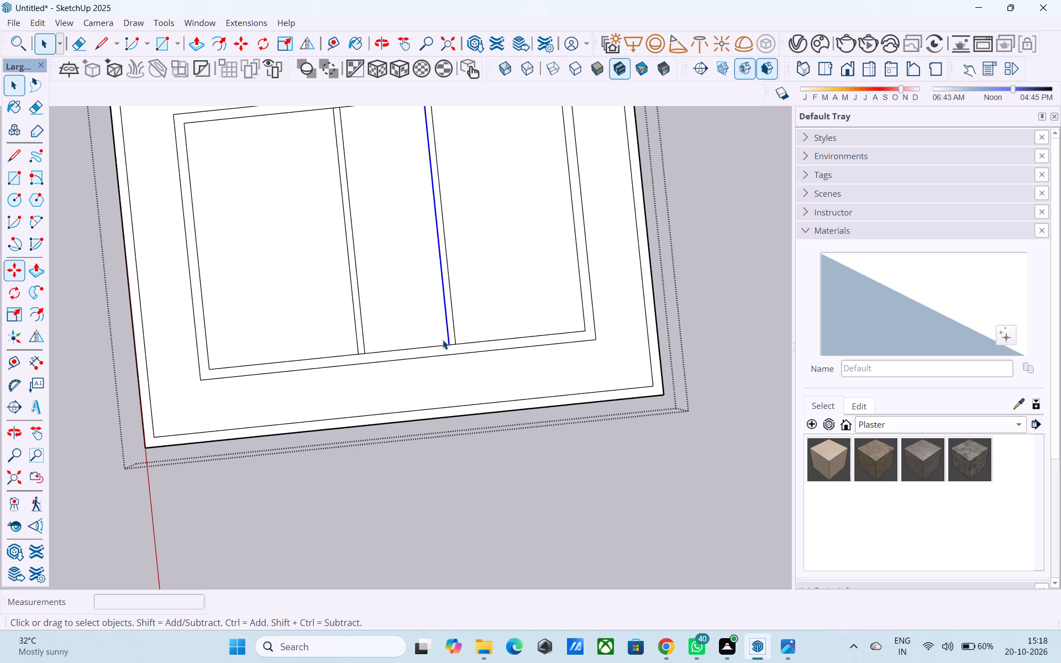
Draw a 10' cross line from the midpoint of the second partition's outer line to the innermost rectangle's far short edge midpoint.
key(l)
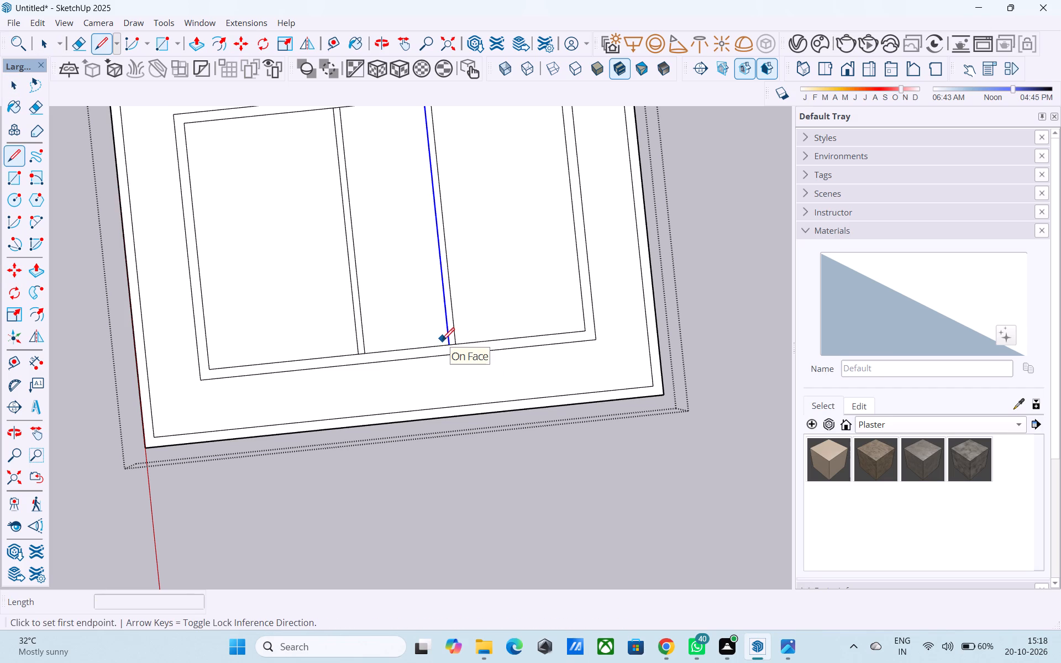
scroll(409, 417, down, 1)
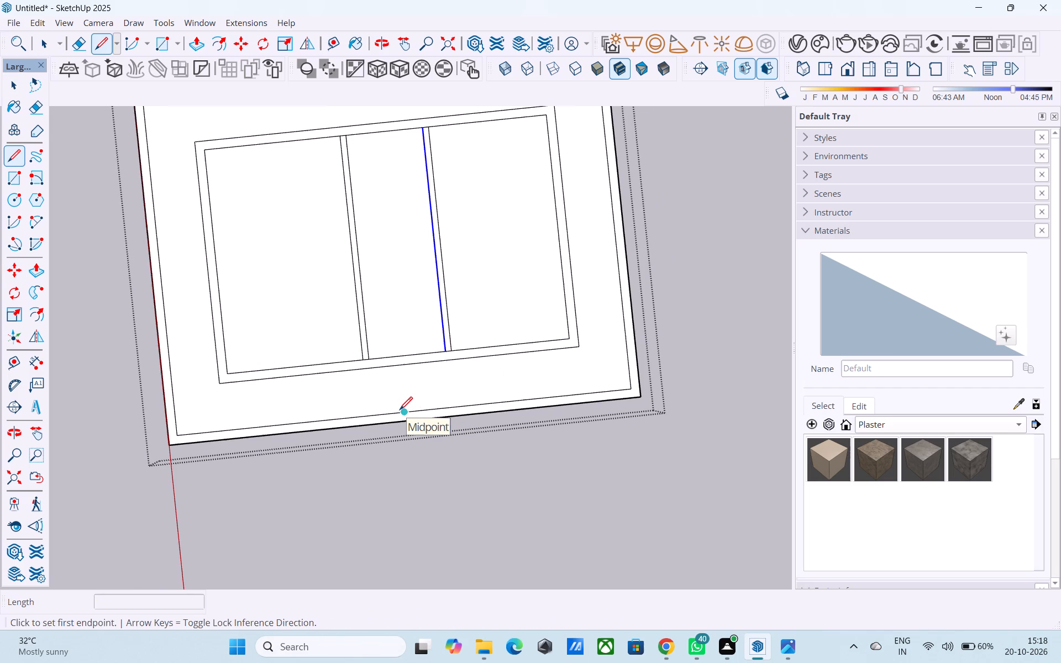
scroll(400, 411, down, 1)
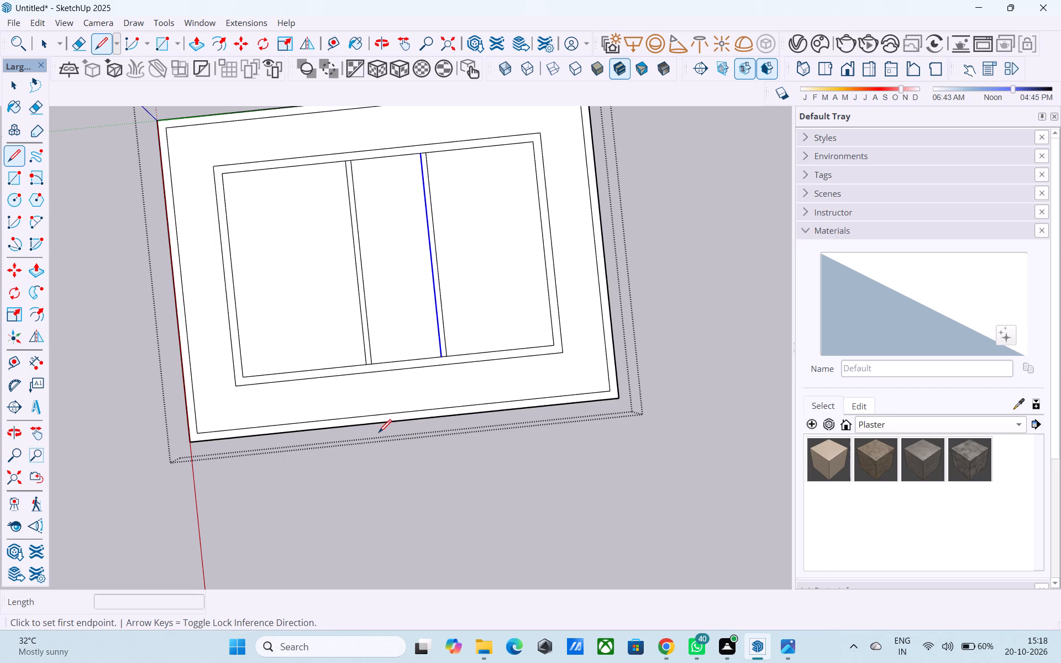
scroll(379, 434, down, 1)
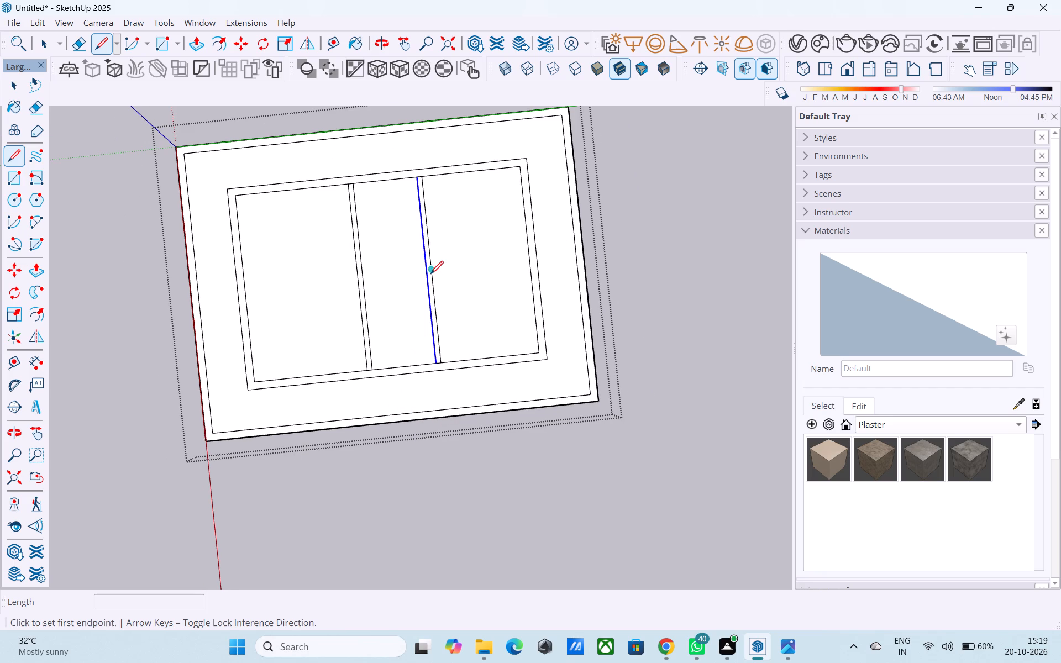
scroll(437, 269, up, 4)
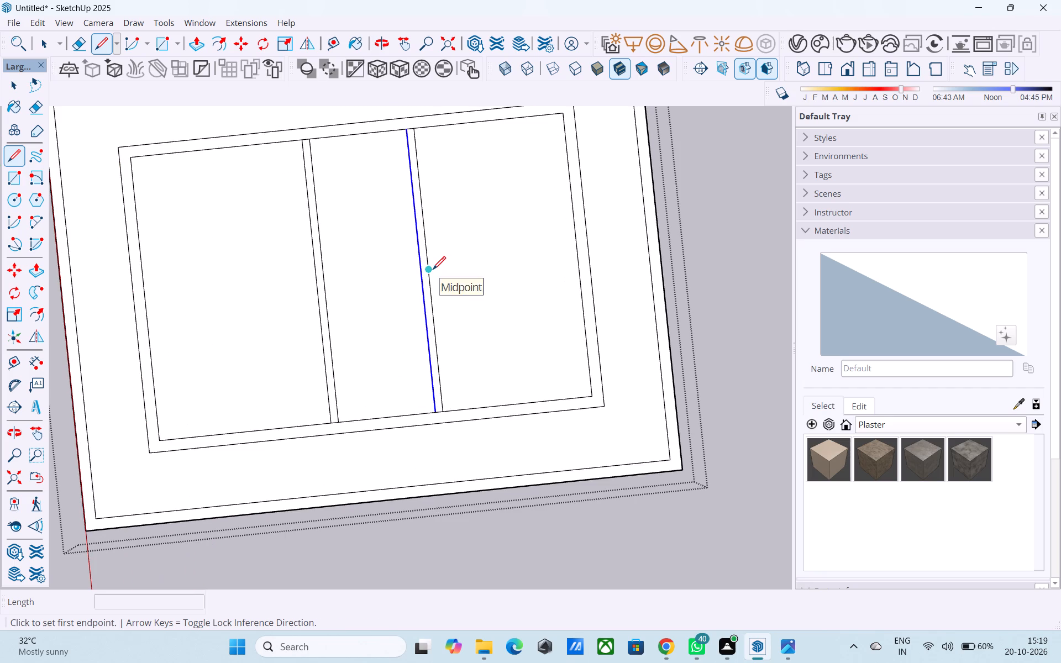
click(433, 271)
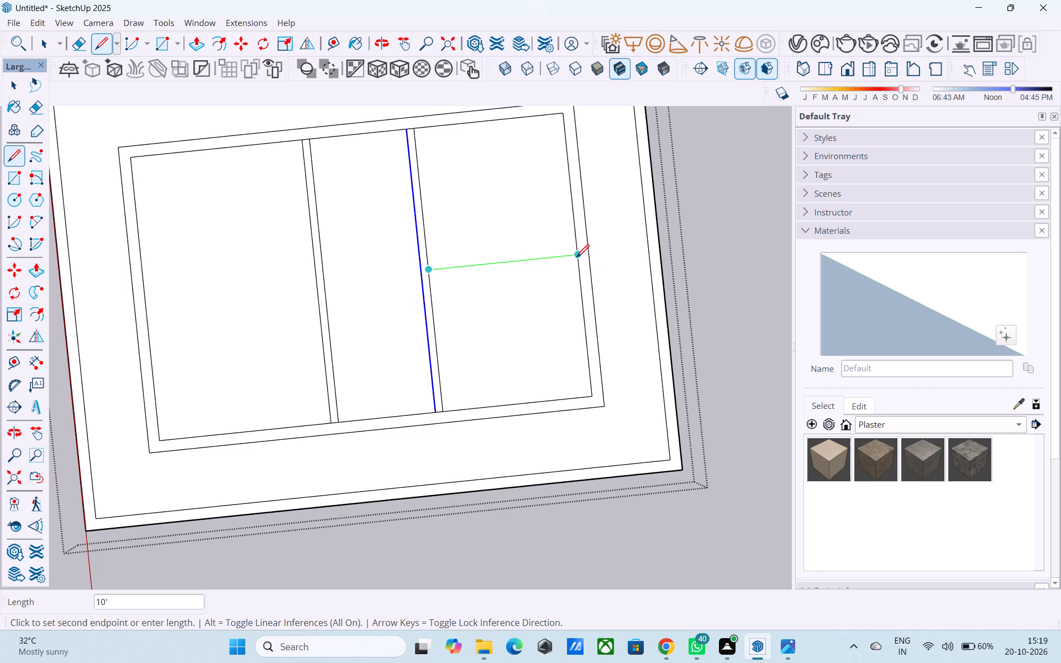
click(577, 257)
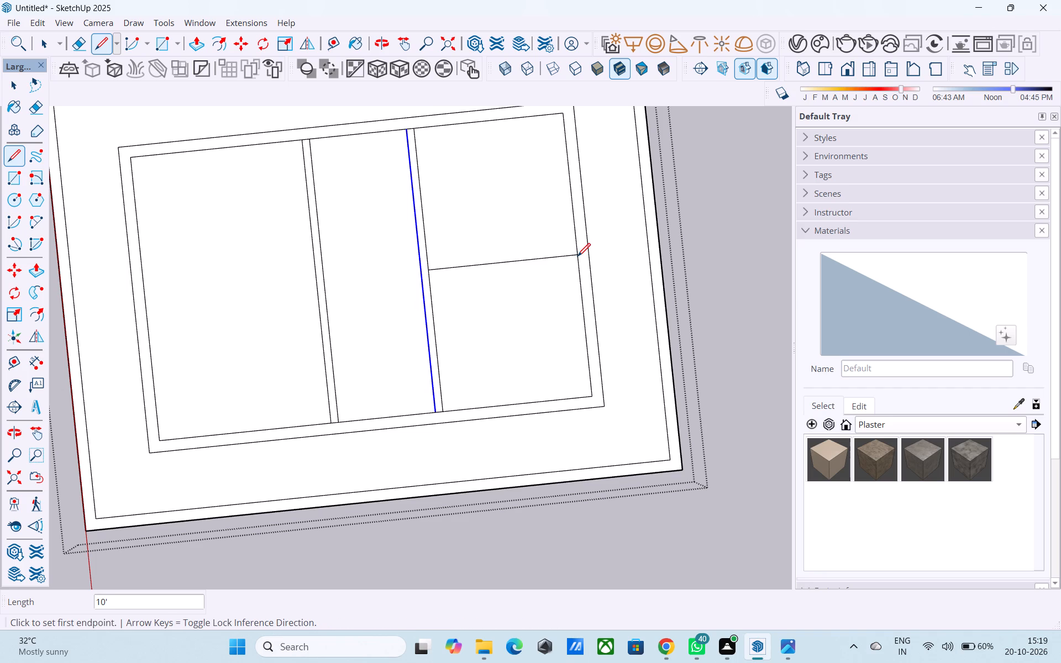
key(space)
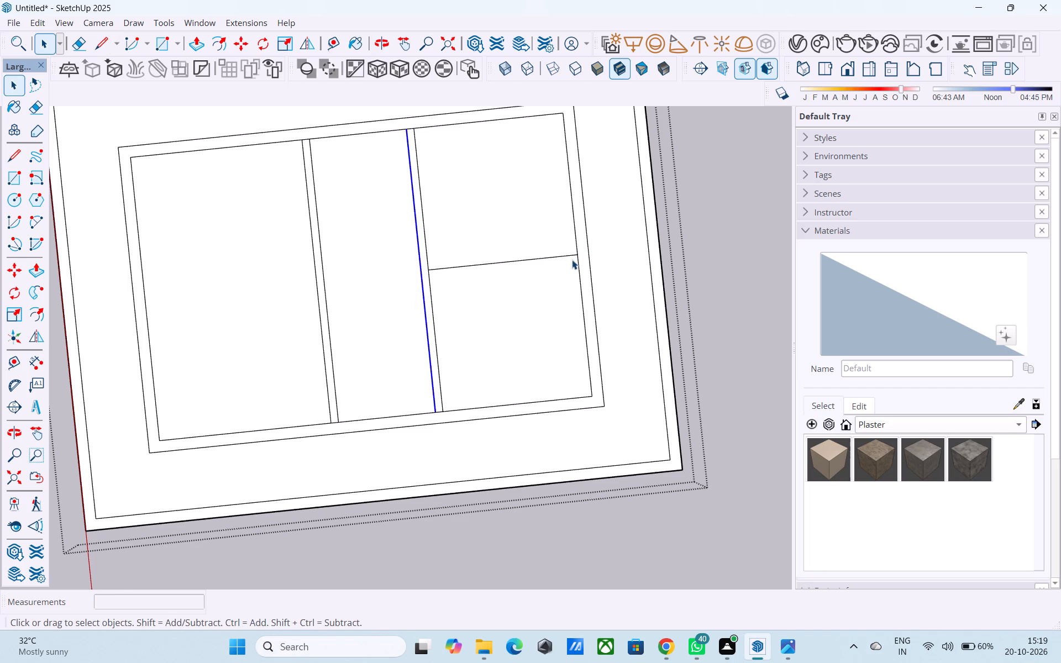
Copy the 10' cross line 6" along the red axis, away from the green axis.
click(571, 255)
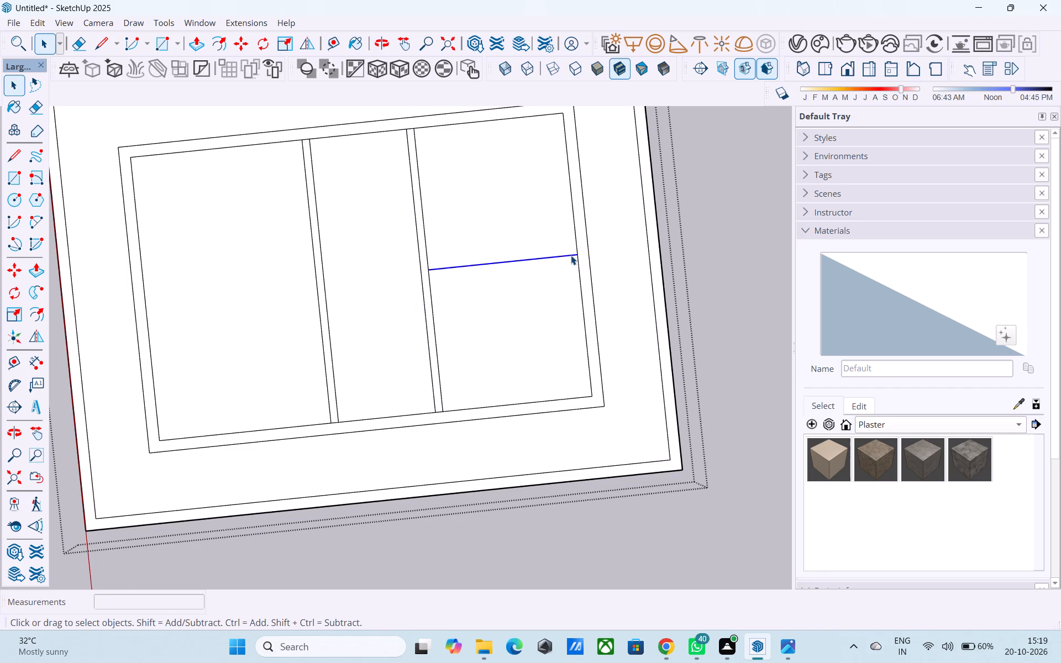
key(m)
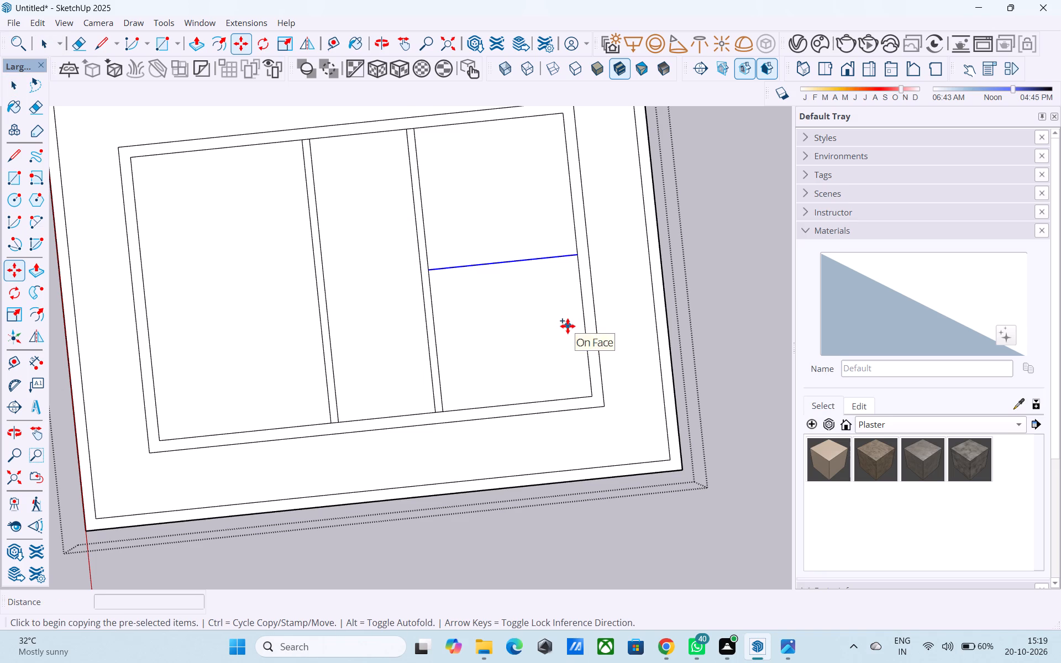
scroll(576, 264, up, 2)
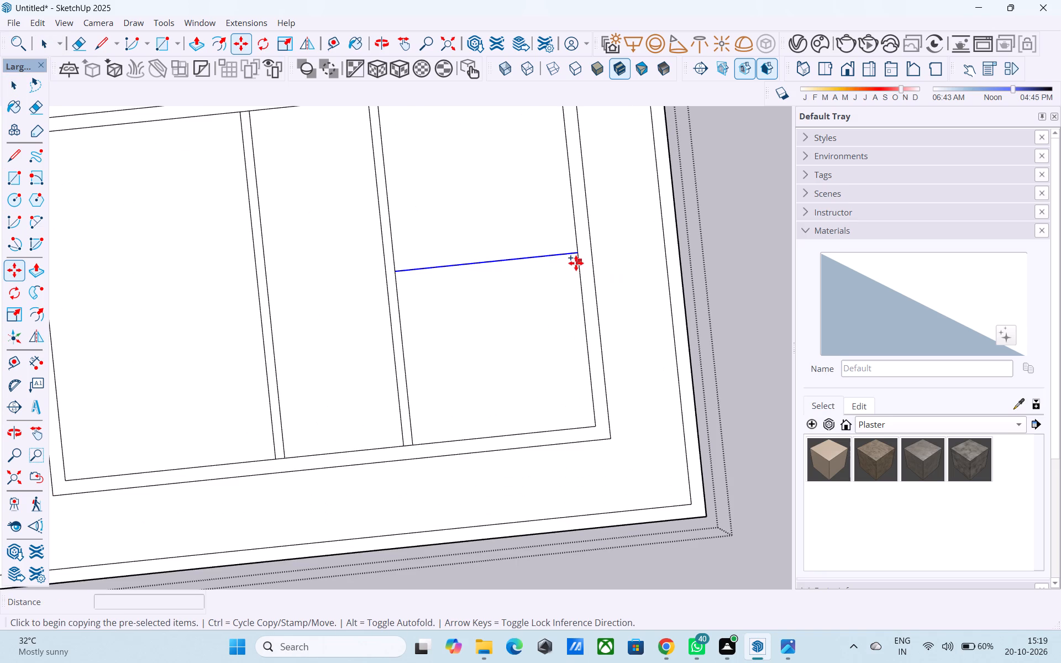
click(576, 257)
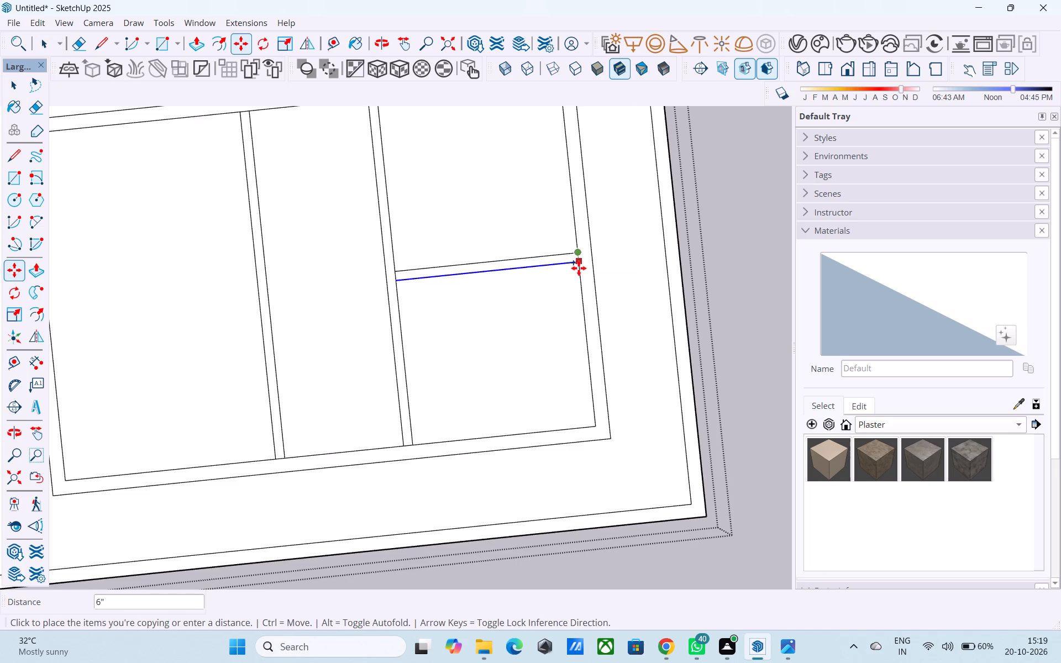
click(579, 268)
scroll(592, 261, down, 6)
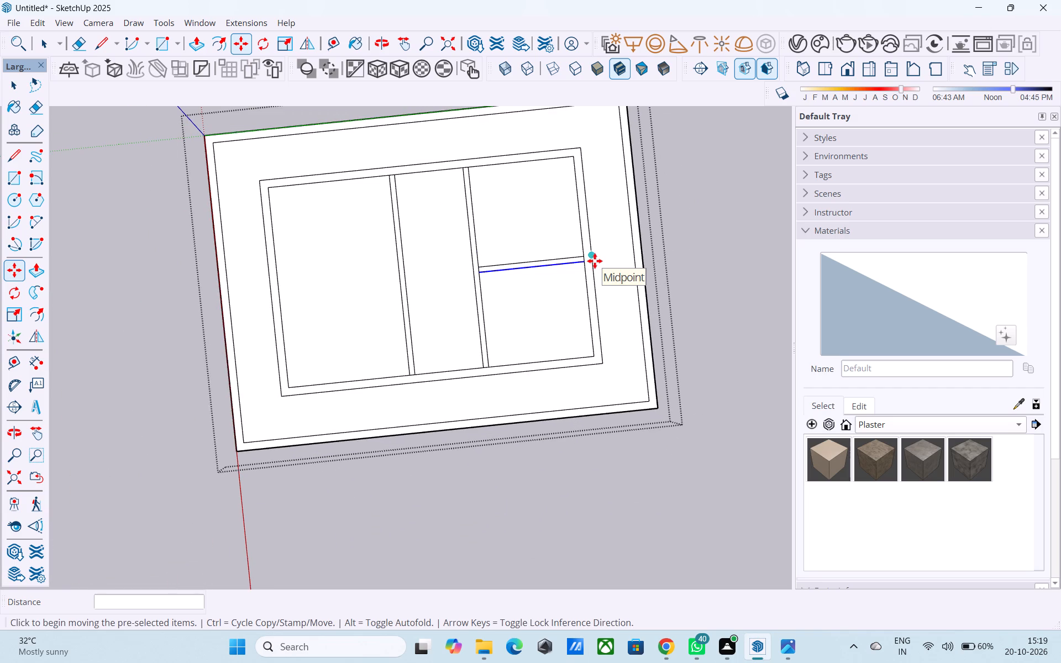
key(space)
Extend both cross-wall lines with parallel 19' lines across the two partitions to the innermost rectangle's short edge nearest the red axis.
text(l)
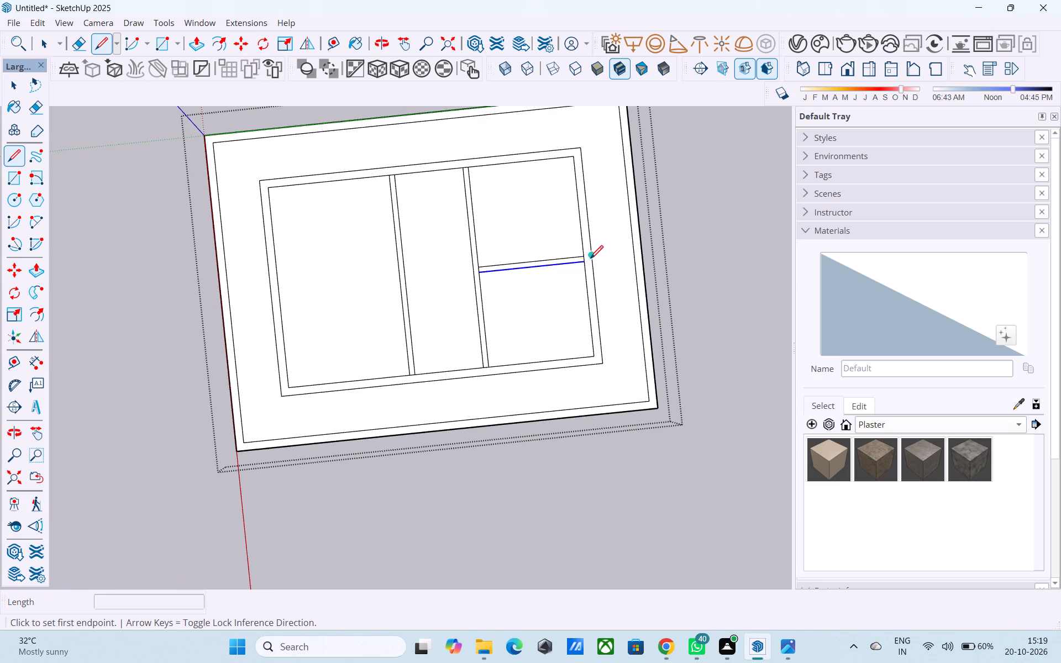
click(480, 269)
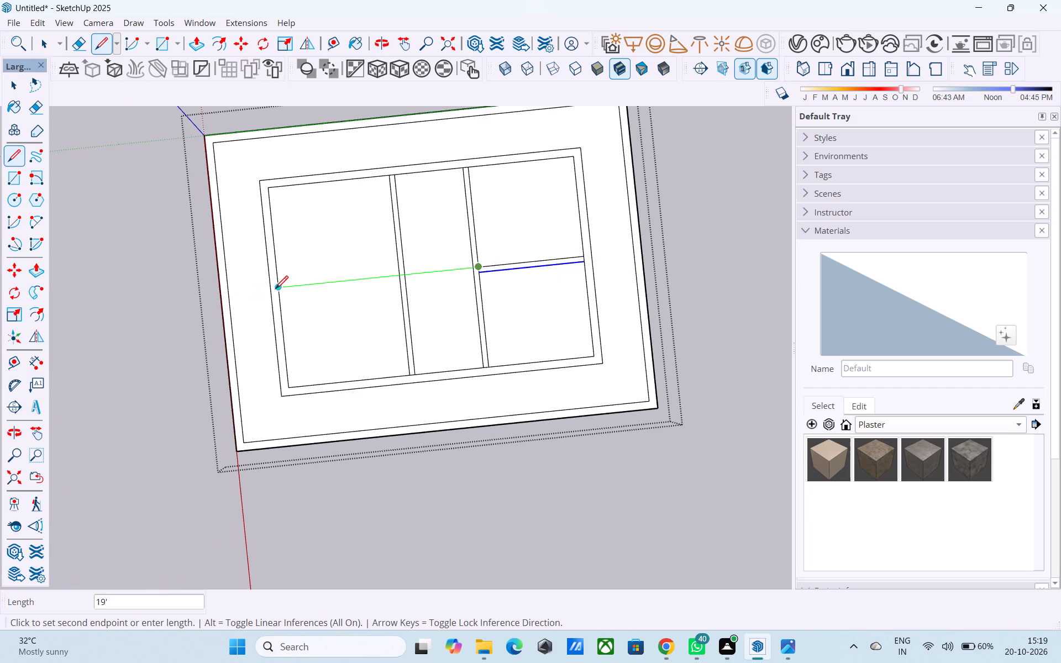
click(275, 288)
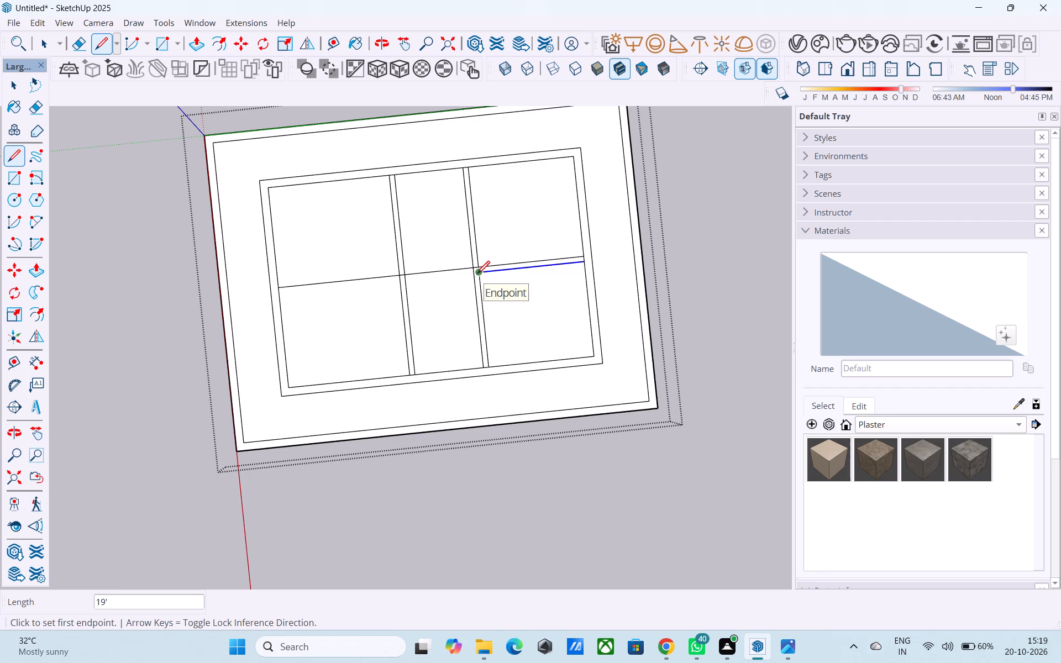
click(477, 275)
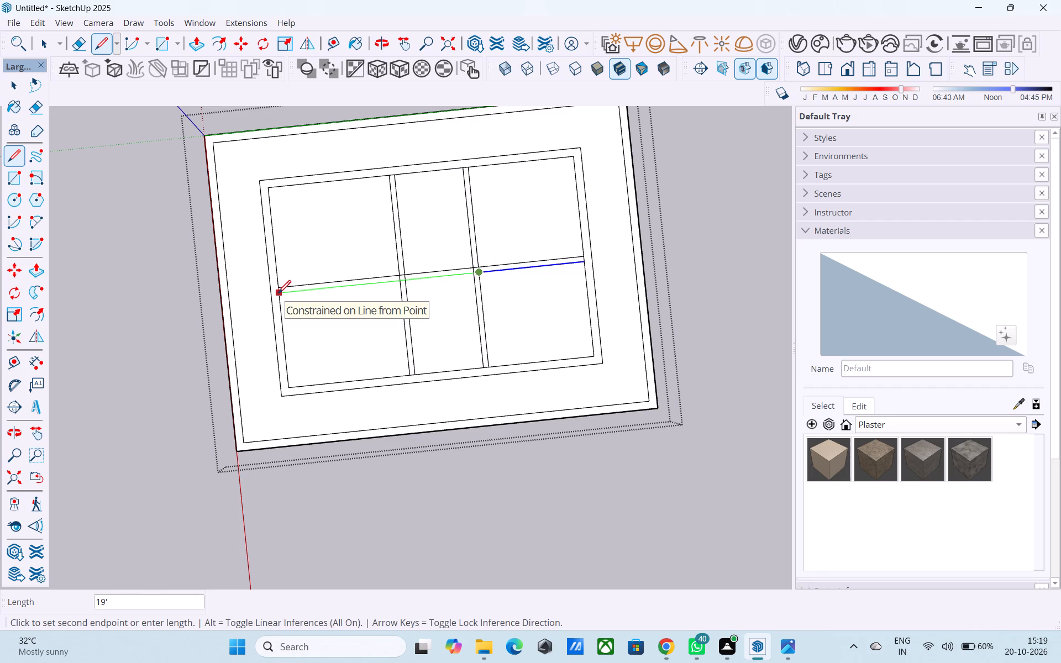
scroll(278, 294, up, 1)
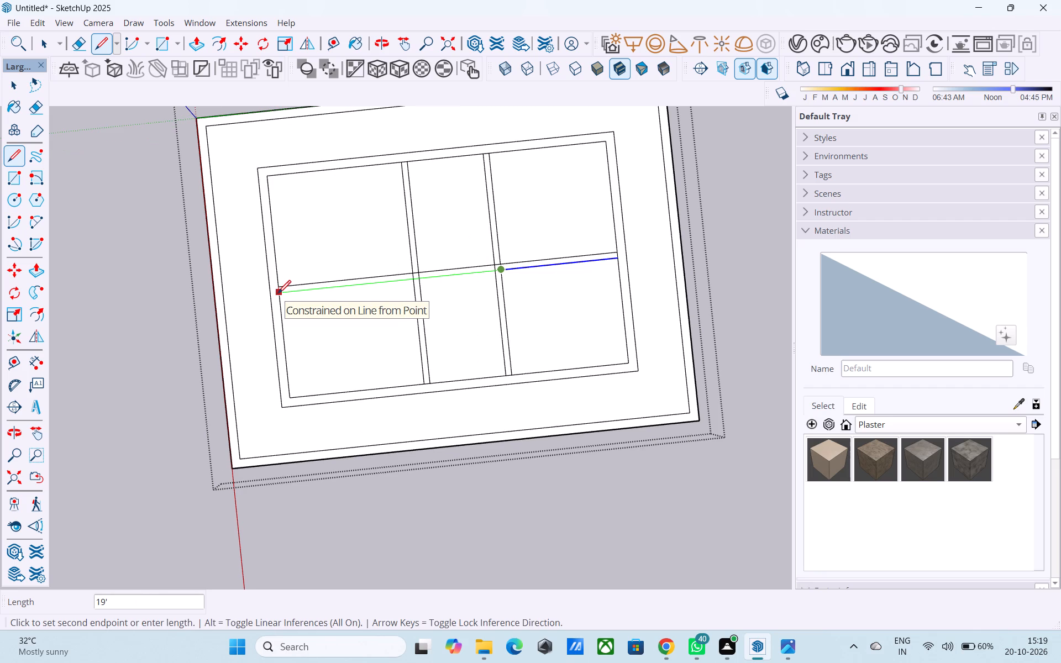
click(279, 294)
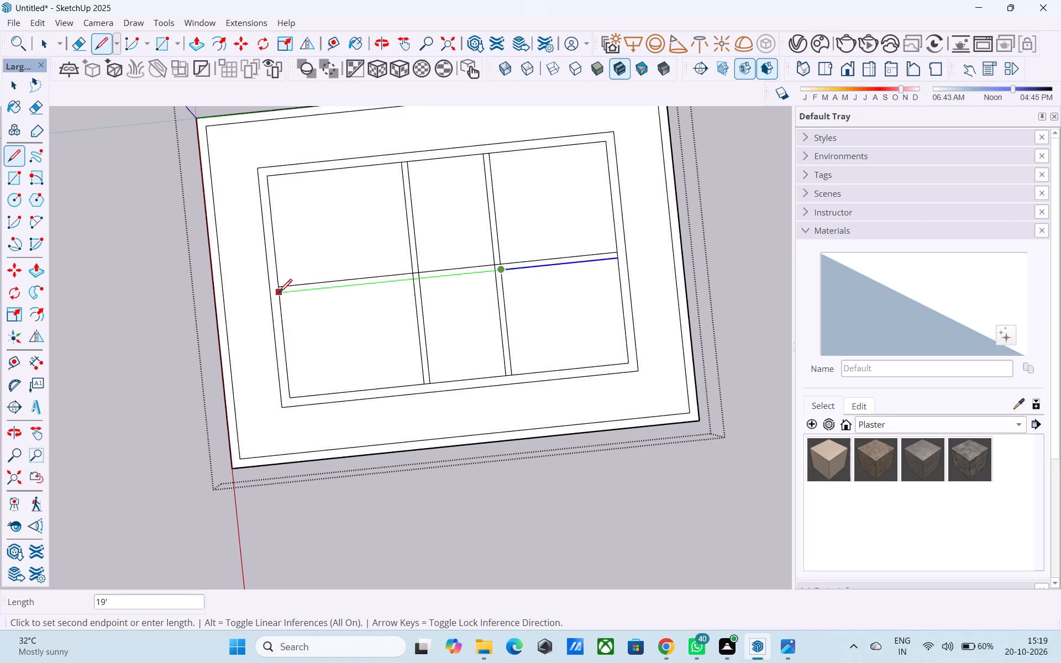
key(space)
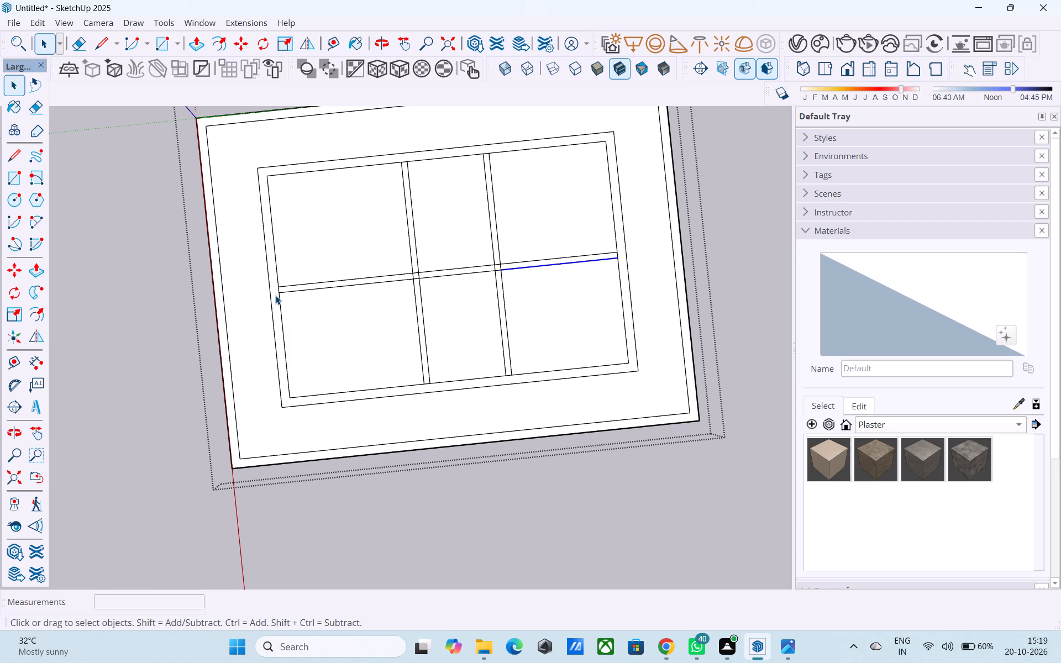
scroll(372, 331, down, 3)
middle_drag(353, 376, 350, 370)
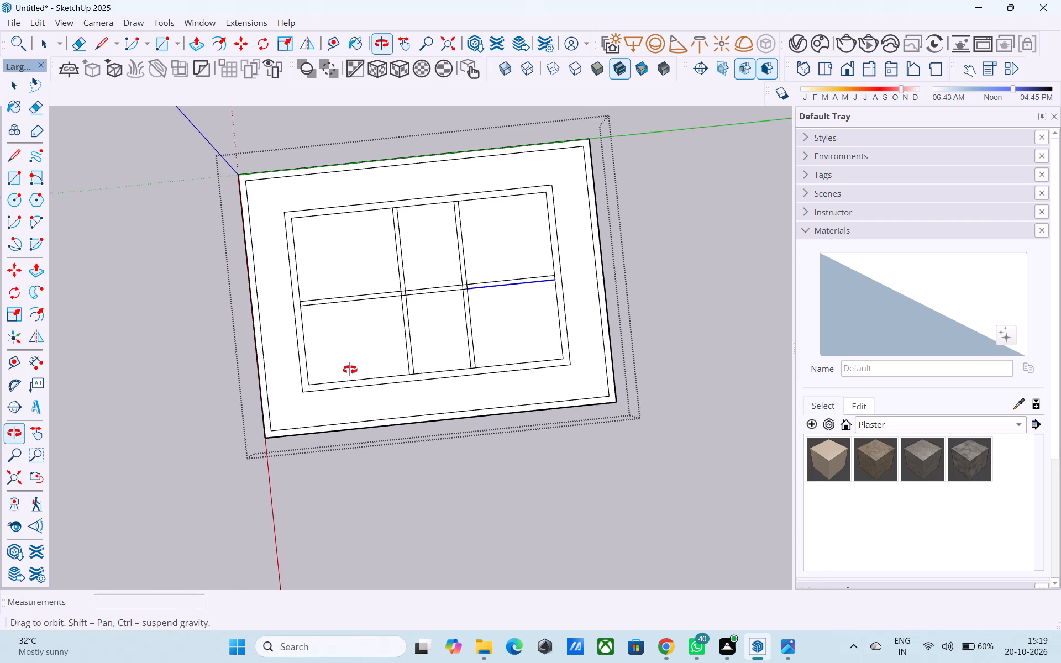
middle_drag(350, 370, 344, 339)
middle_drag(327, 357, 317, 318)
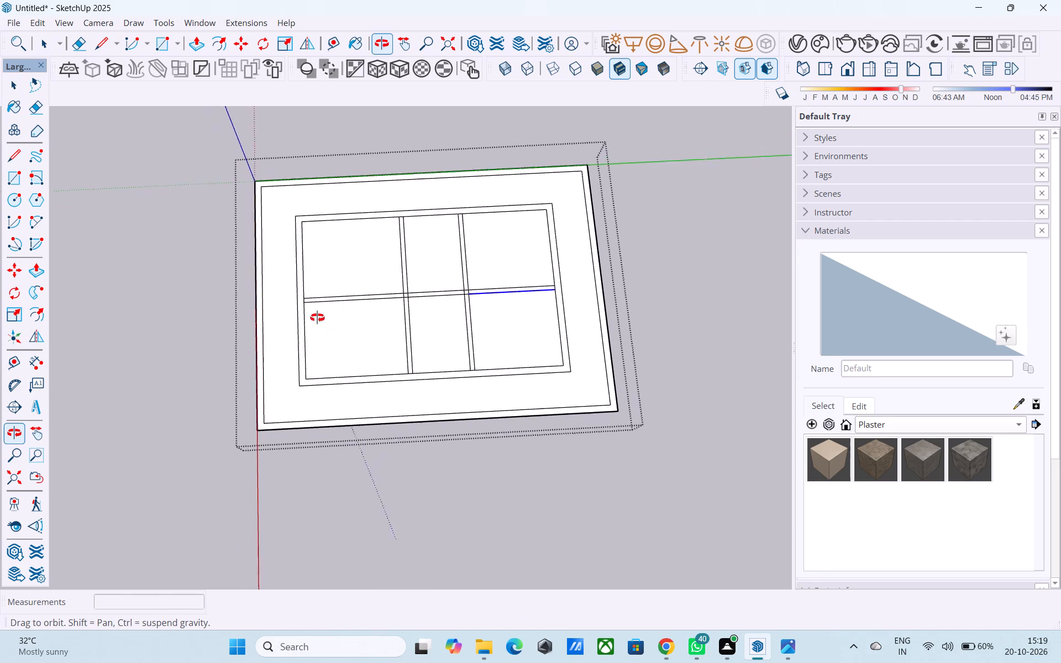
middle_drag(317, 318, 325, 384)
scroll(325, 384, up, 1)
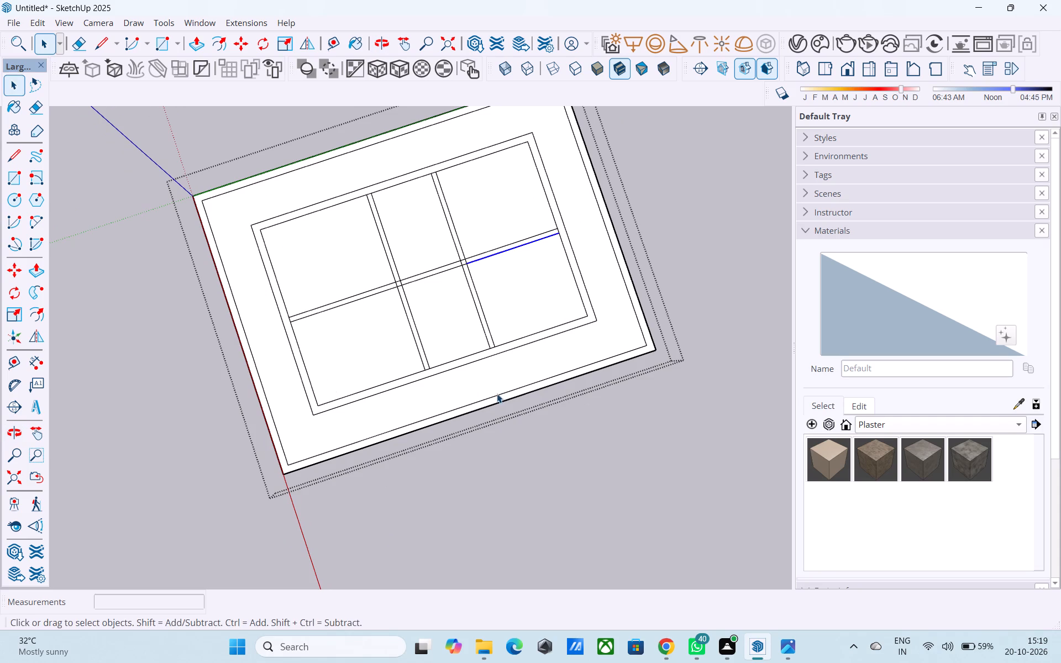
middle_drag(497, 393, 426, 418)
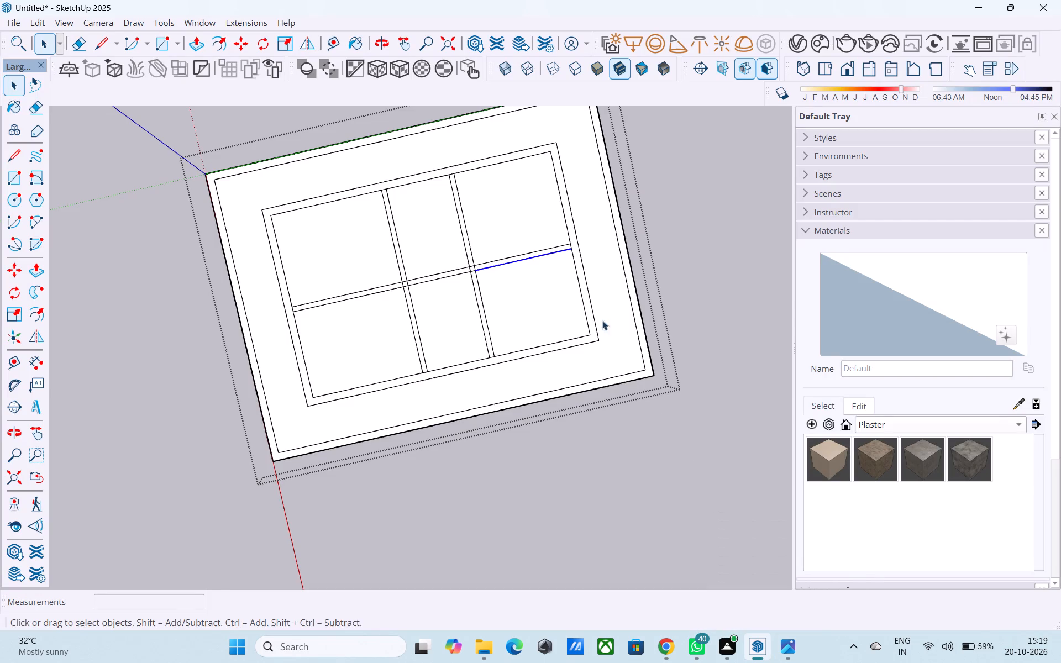
Examine the partition and cross-wall layout inside the plan from several angles.
middle_drag(540, 334, 495, 200)
scroll(495, 198, up, 2)
scroll(474, 328, down, 3)
scroll(469, 337, up, 1)
scroll(469, 337, down, 1)
middle_drag(468, 338, 496, 470)
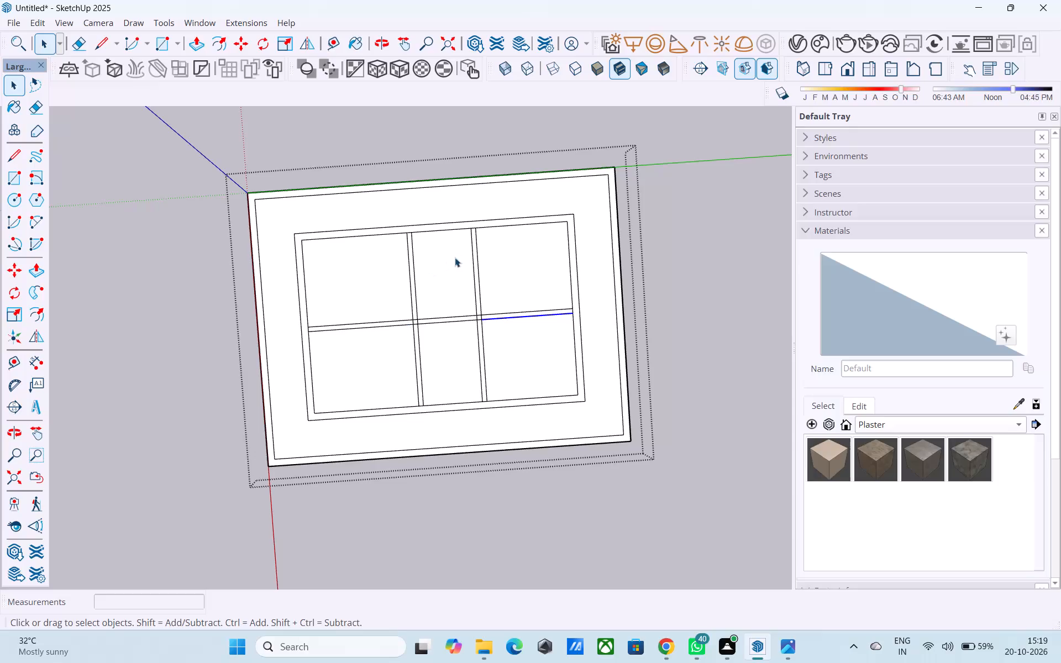
middle_drag(472, 288, 437, 113)
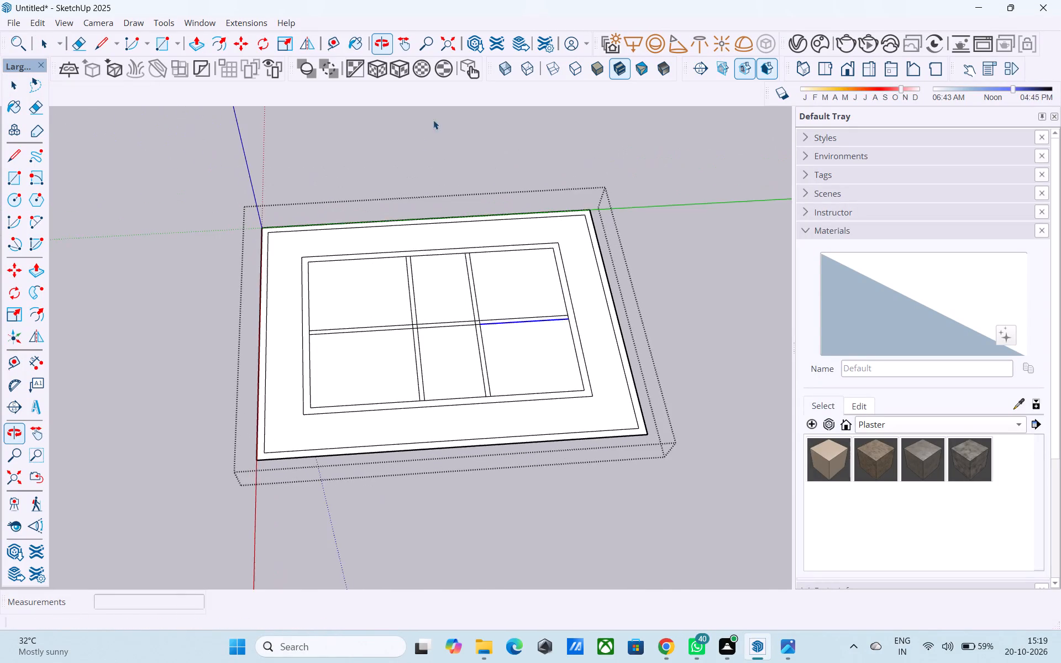
scroll(420, 140, up, 4)
scroll(420, 140, down, 3)
middle_click(420, 140)
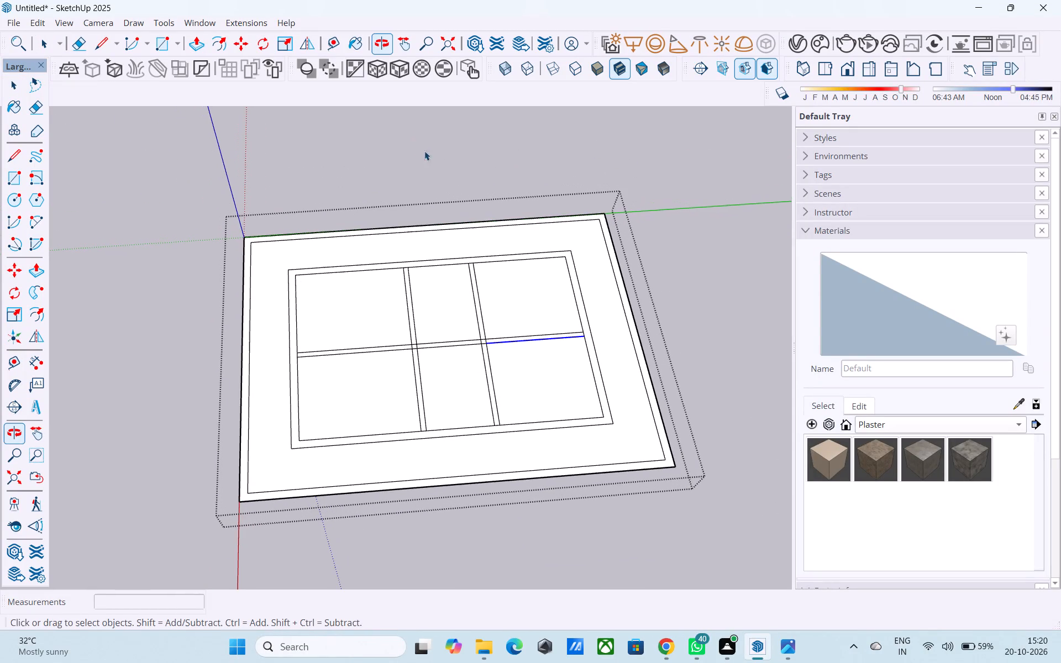
middle_drag(503, 403, 496, 370)
middle_drag(493, 370, 489, 352)
scroll(476, 357, up, 4)
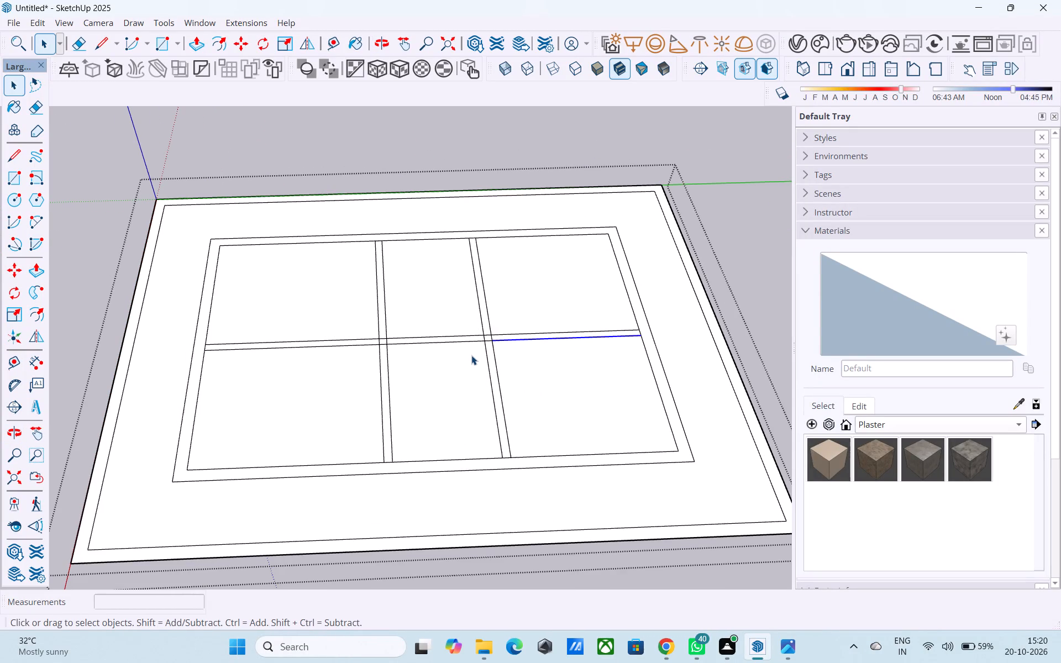
scroll(471, 355, down, 4)
middle_drag(469, 359, 484, 426)
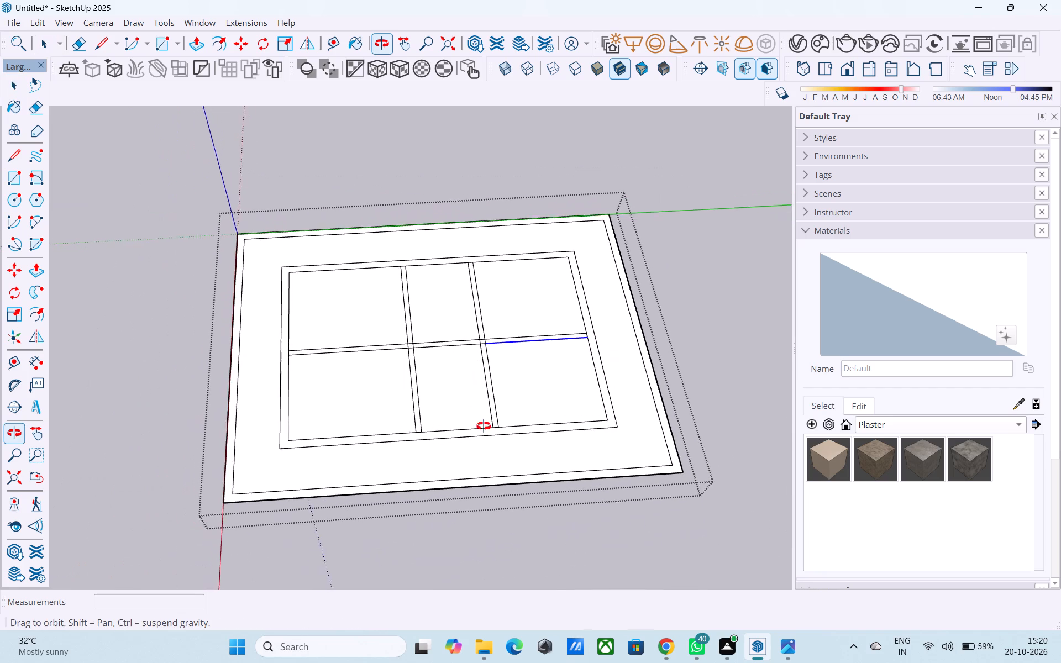
middle_drag(484, 426, 499, 491)
Copy the innermost rectangle's long-edge segment between the two partitions, on the side away from the green axis, 4' toward the cross wall.
scroll(430, 435, up, 2)
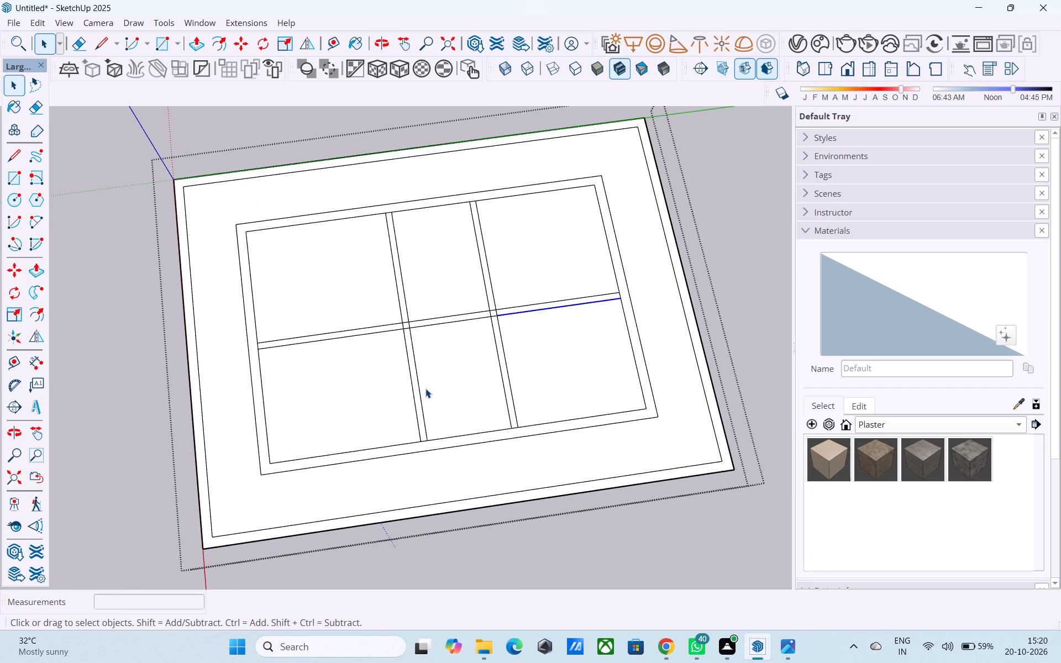
scroll(425, 388, up, 2)
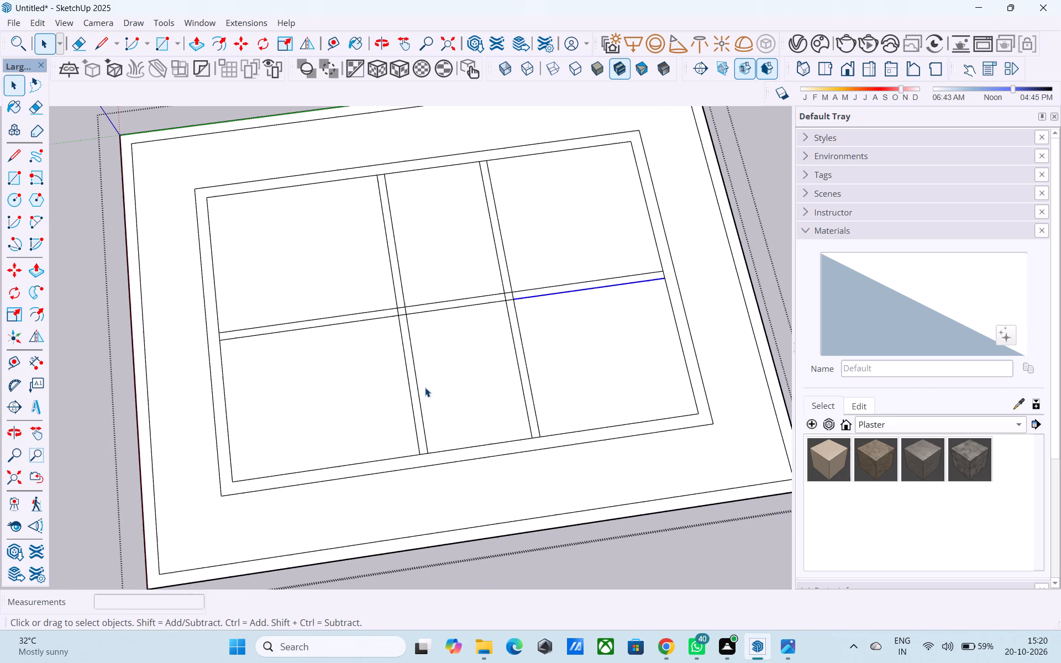
click(466, 445)
click(469, 449)
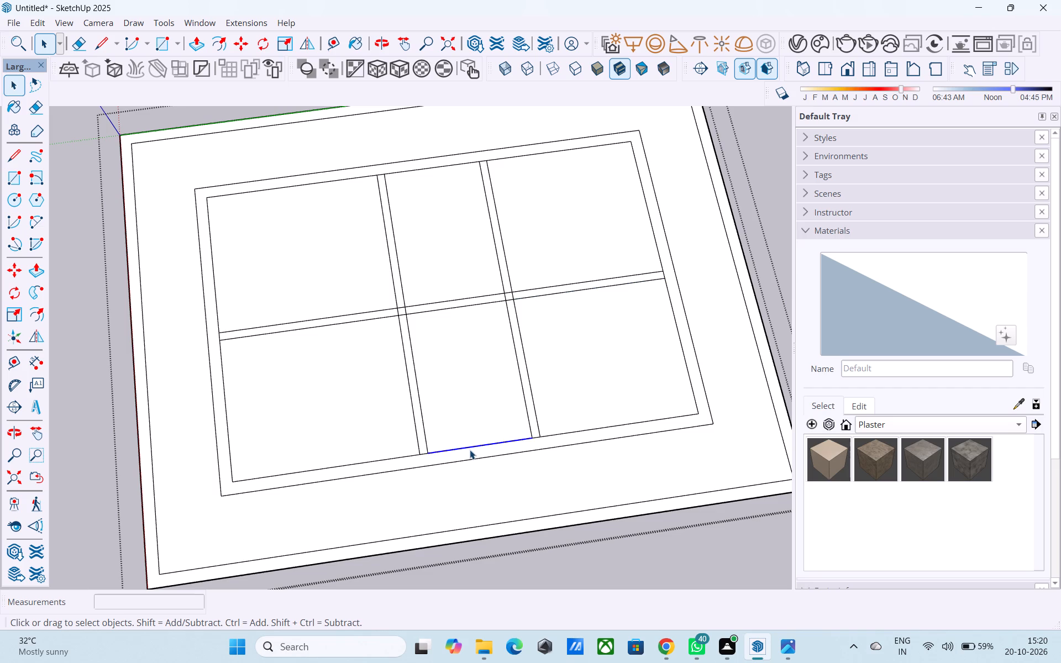
key(m)
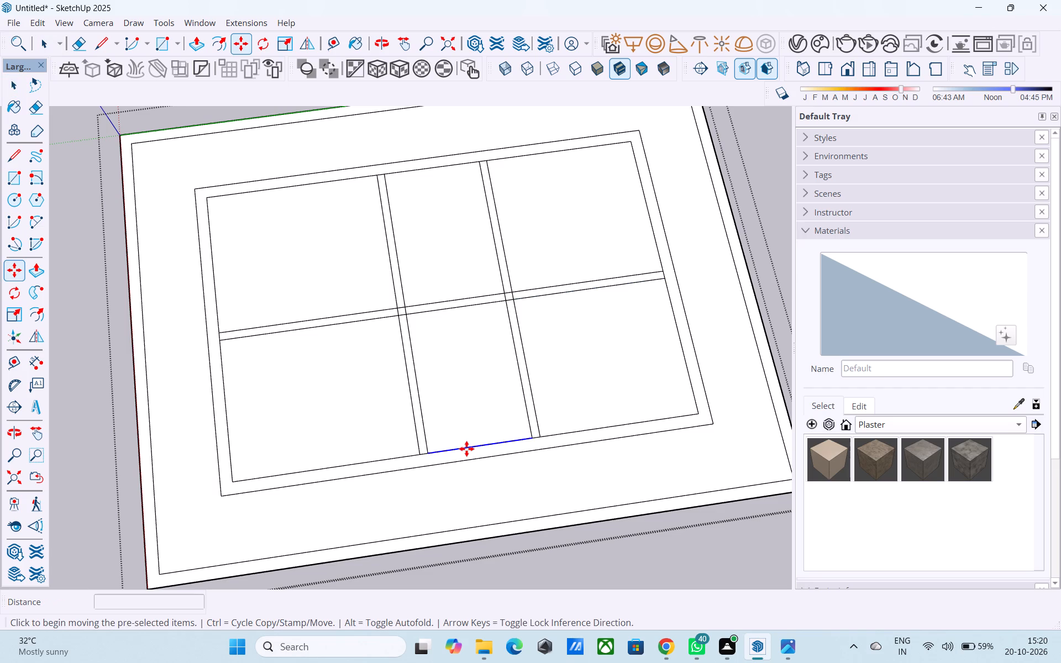
scroll(529, 430, up, 3)
click(536, 439)
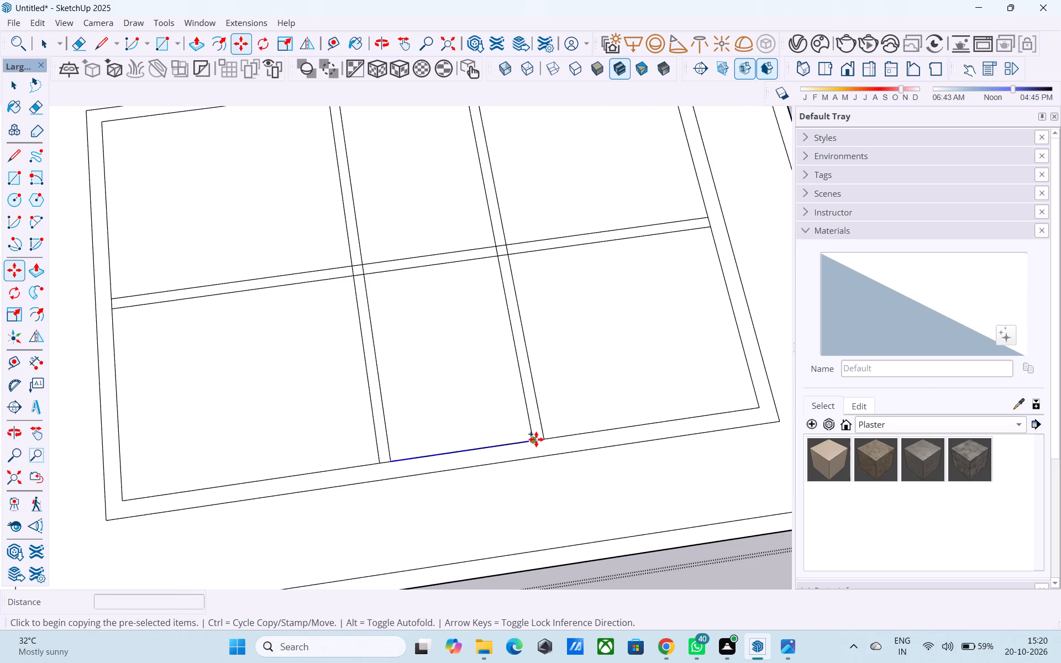
text(4')
key(Return)
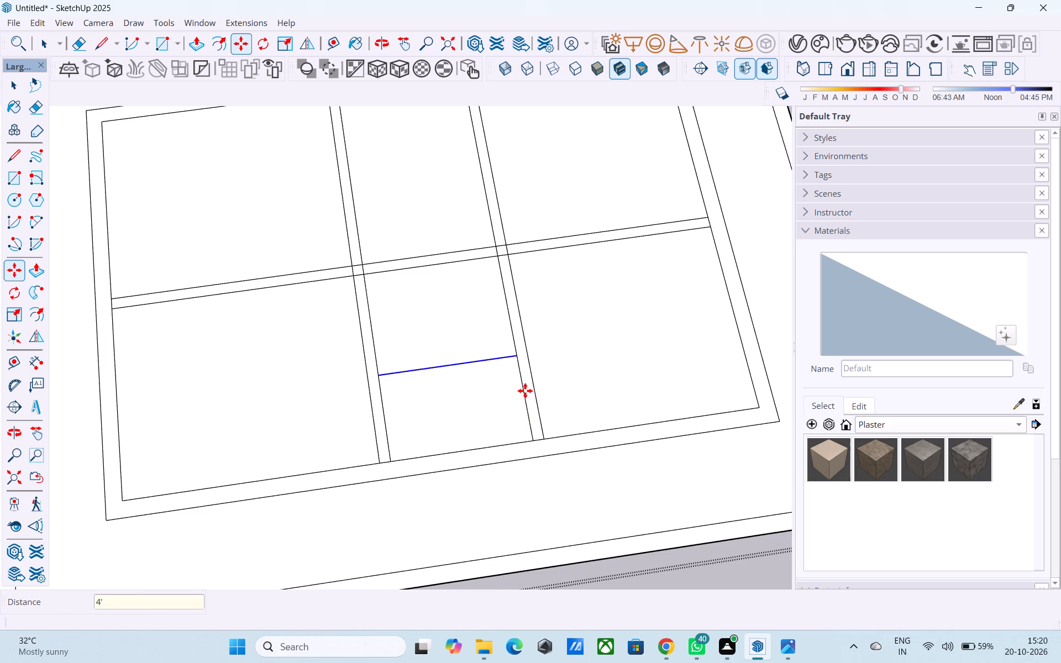
Copy the new short line between the partitions 6" toward the cross wall.
scroll(525, 391, down, 1)
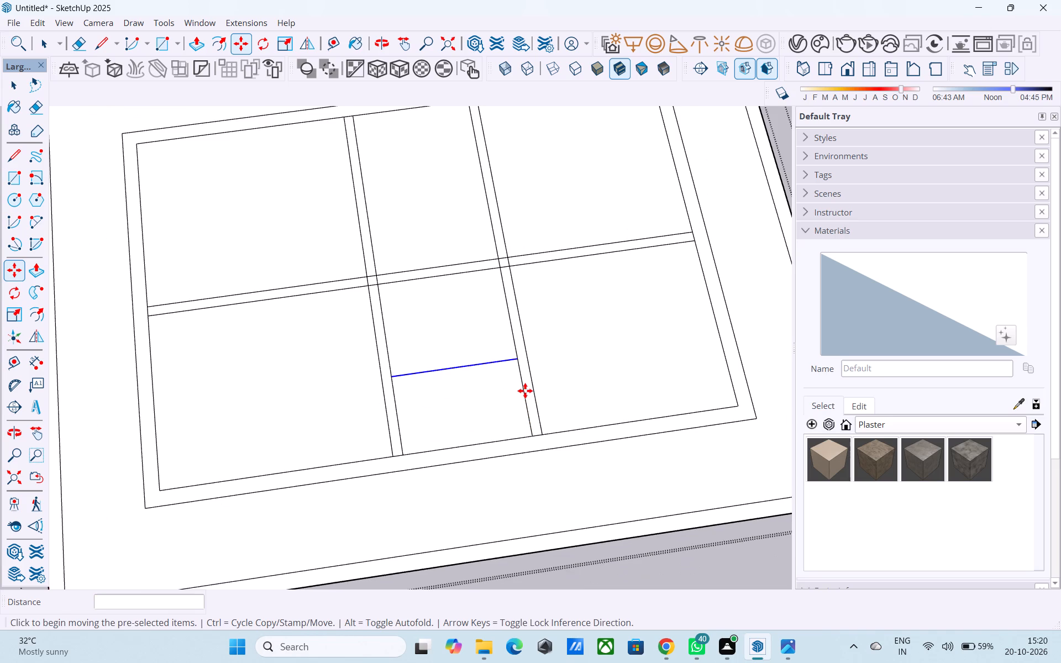
scroll(525, 391, down, 2)
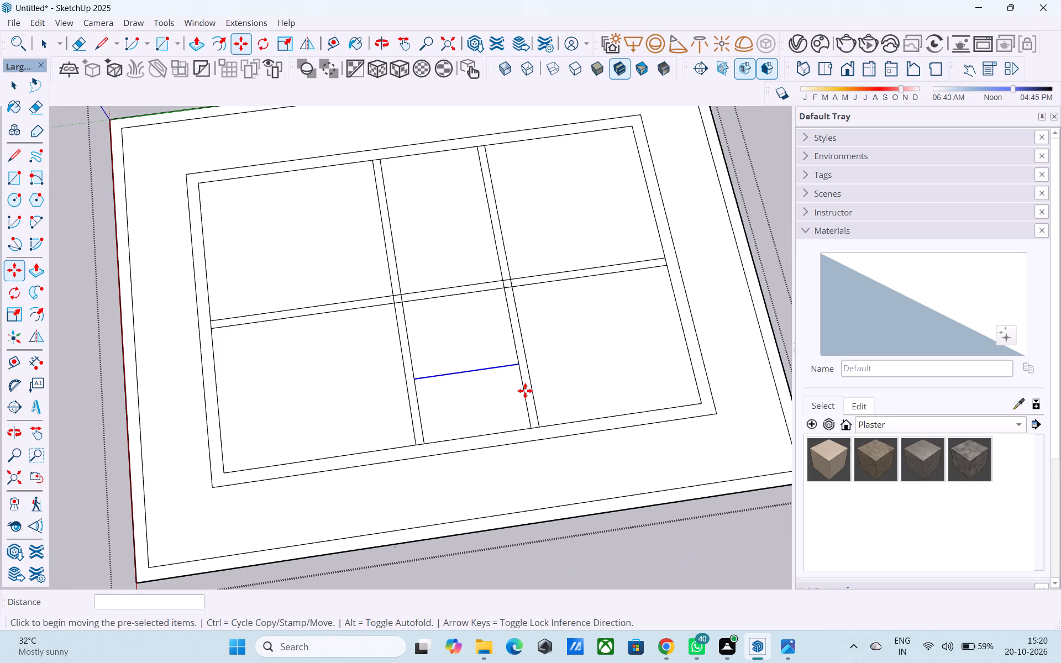
scroll(525, 391, down, 1)
middle_drag(524, 389, 517, 377)
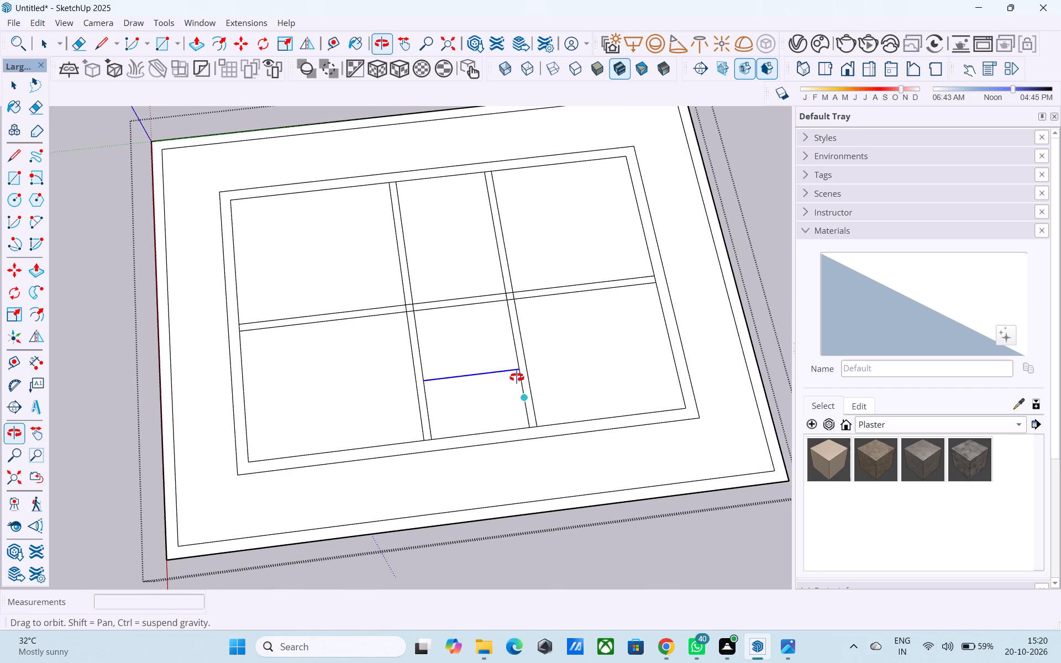
middle_drag(517, 377, 517, 376)
scroll(495, 336, up, 4)
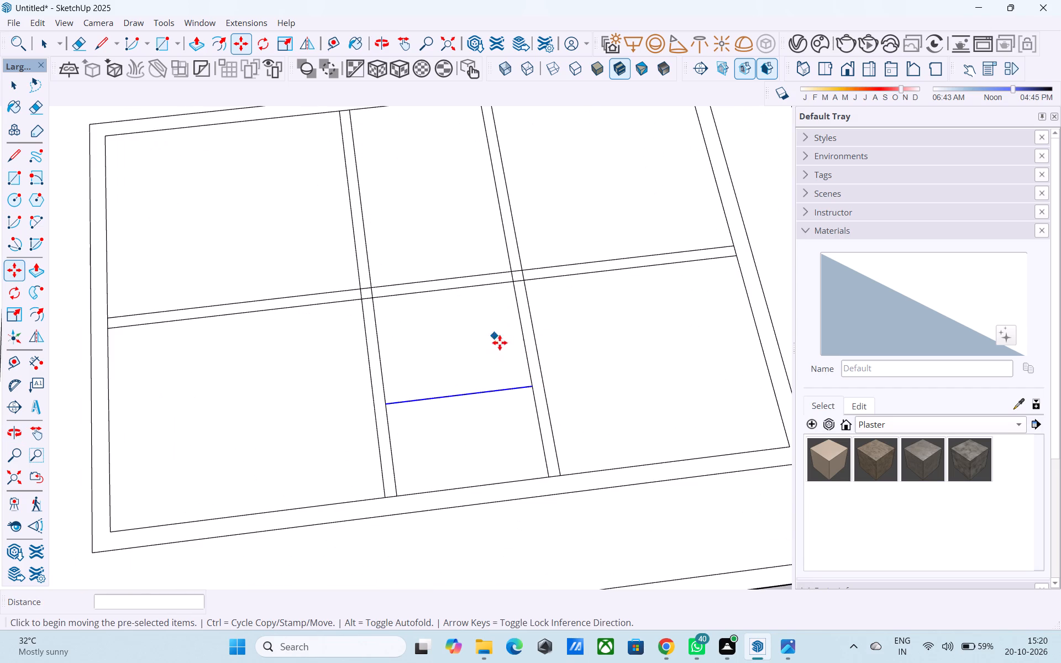
click(532, 387)
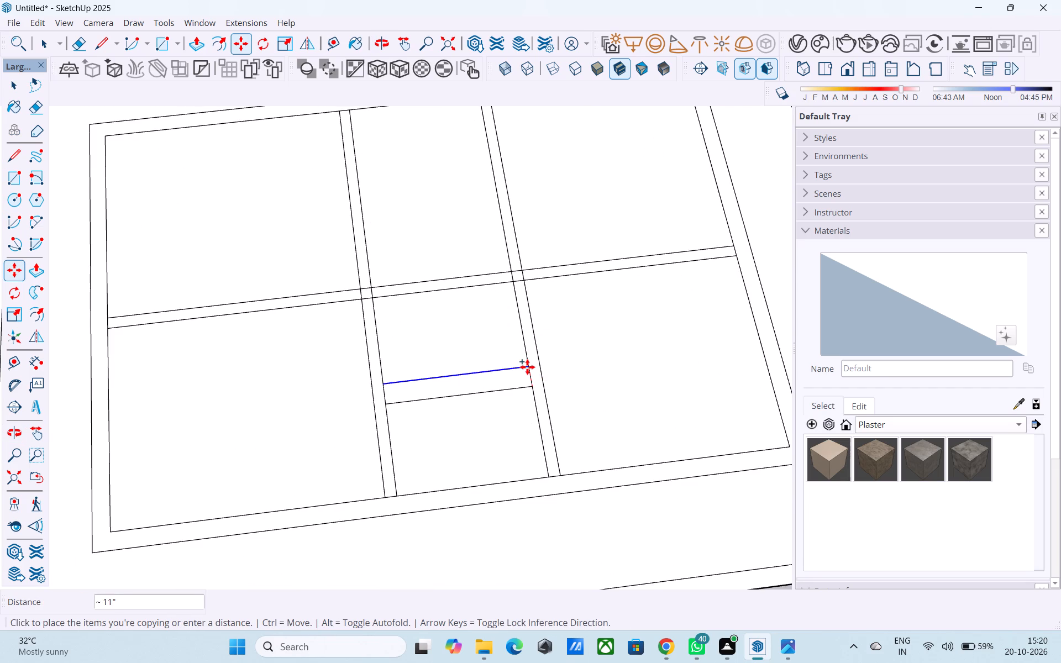
key(6)
key(shift+quotedbl)
key(Return)
key(space)
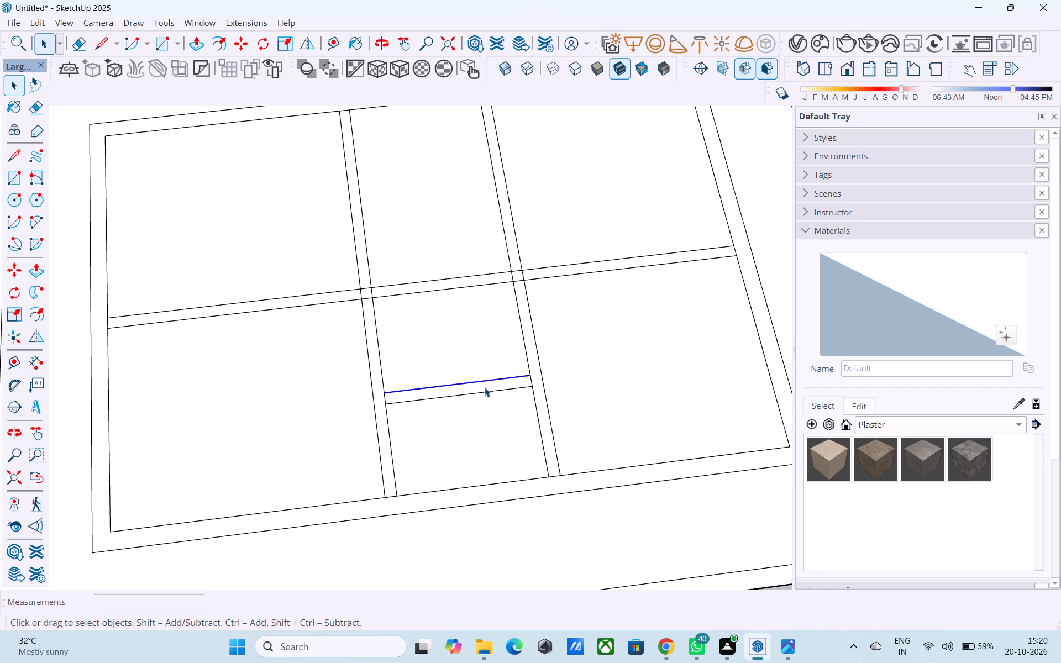
Erase the innermost rectangle's edge segments across both partitions' ends on the long side nearest the green axis.
scroll(485, 387, down, 4)
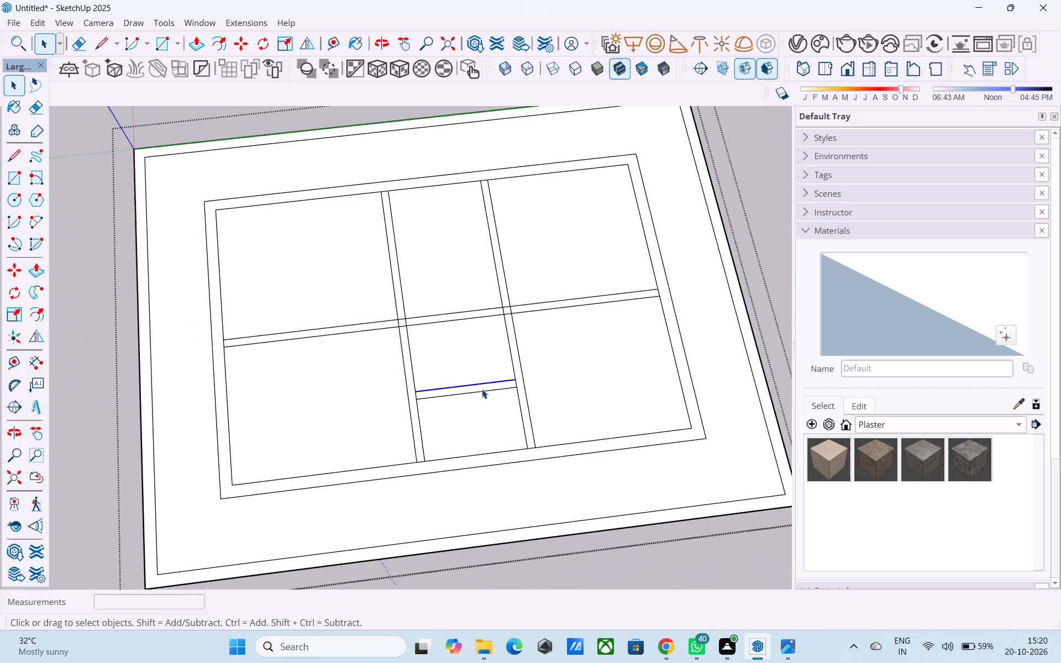
scroll(482, 389, down, 2)
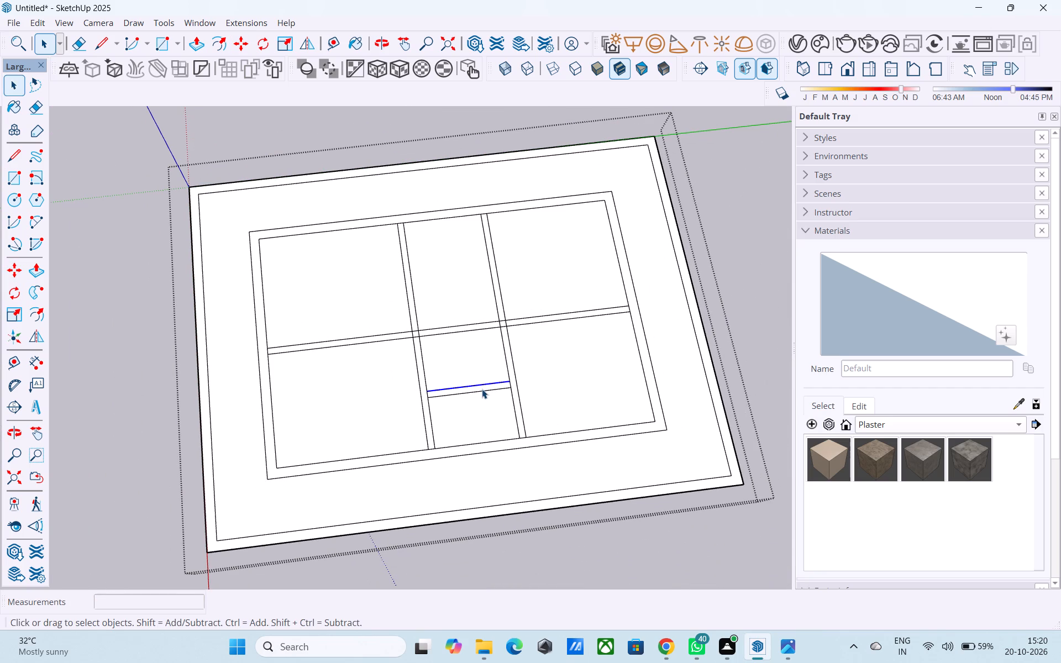
click(77, 41)
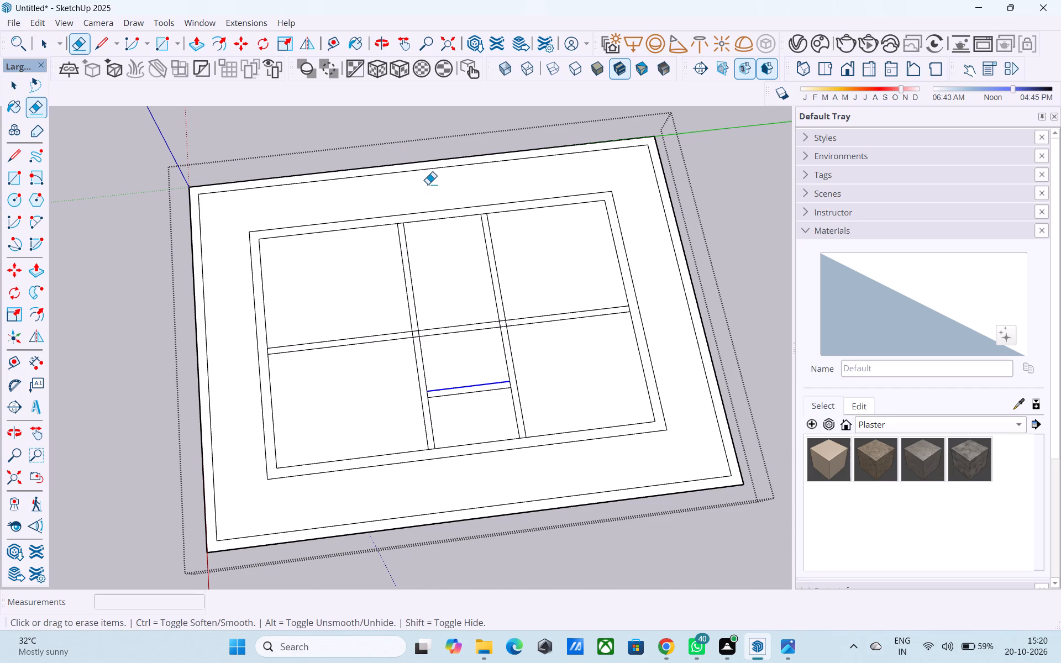
scroll(428, 184, up, 1)
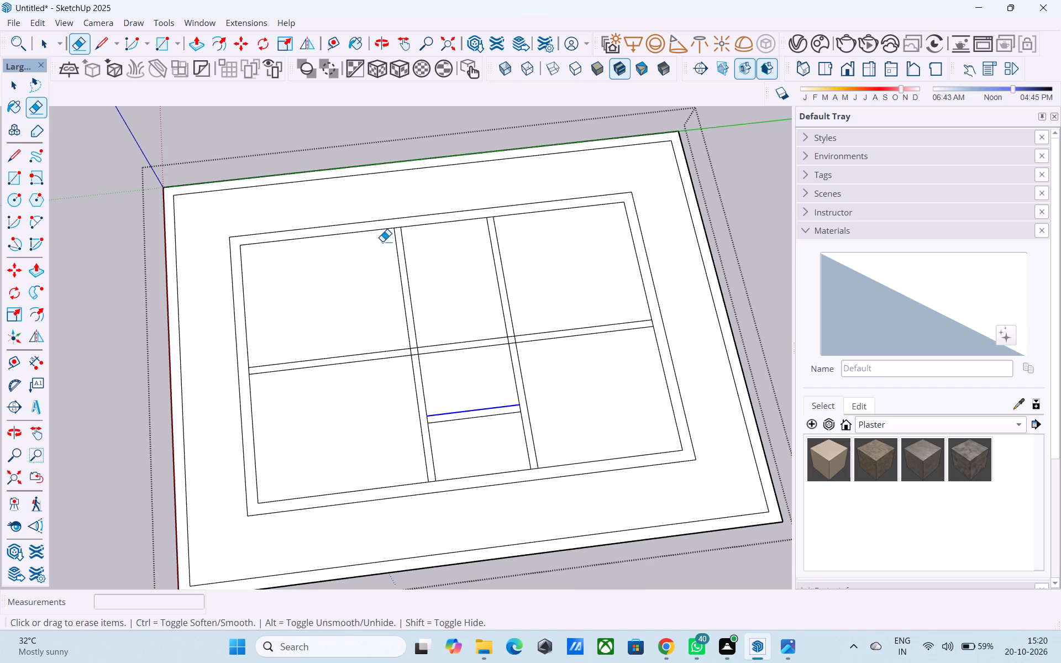
scroll(402, 230, up, 8)
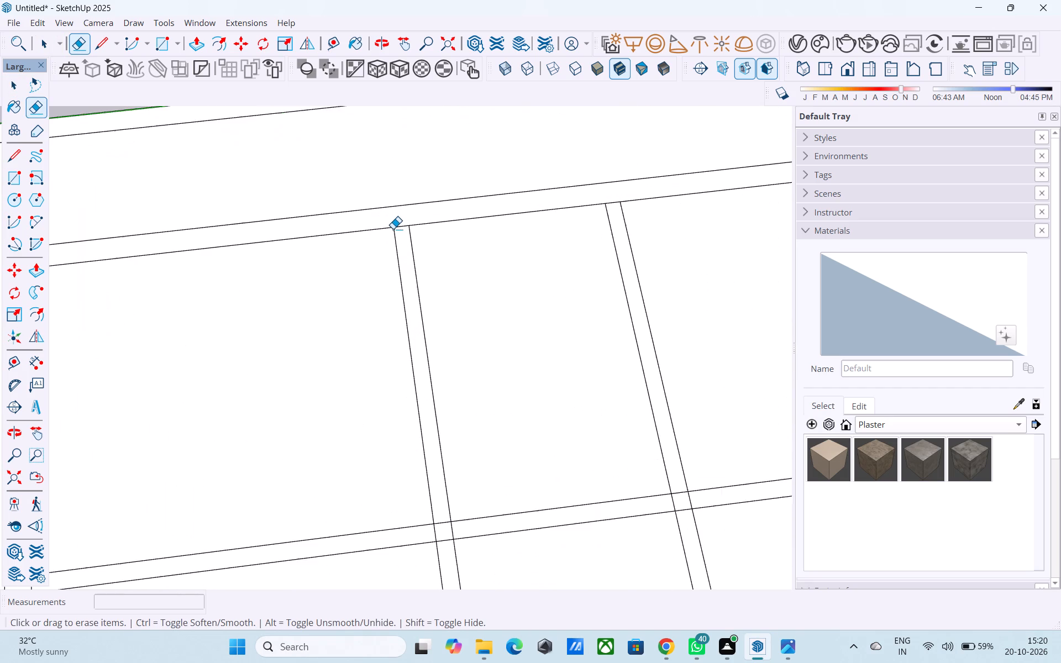
scroll(395, 229, up, 6)
click(405, 224)
scroll(405, 220, down, 9)
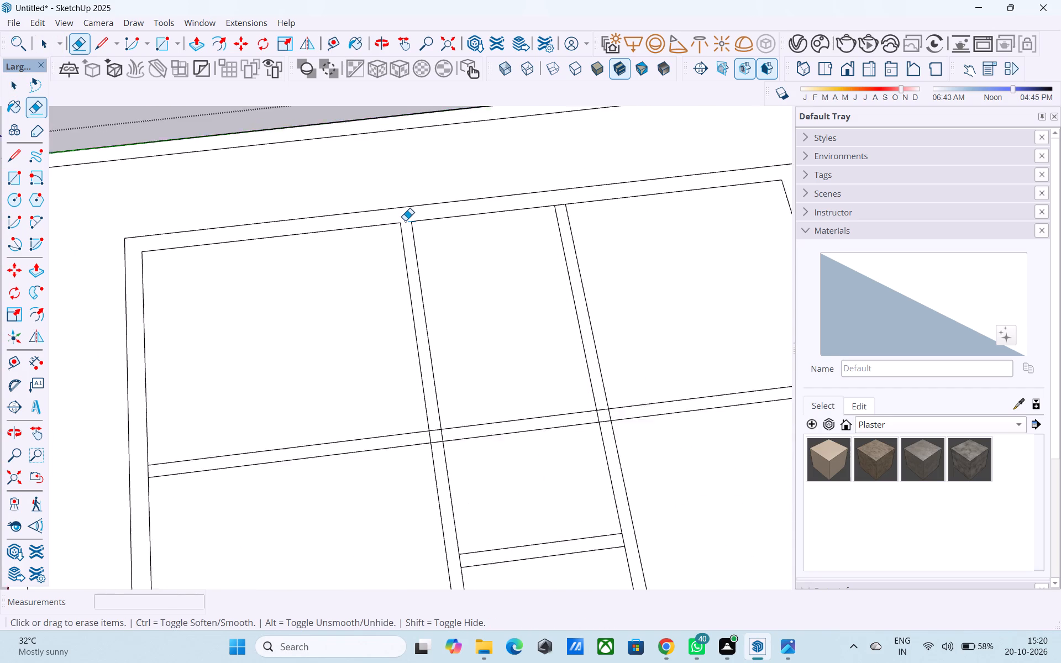
scroll(405, 220, down, 2)
scroll(560, 206, up, 5)
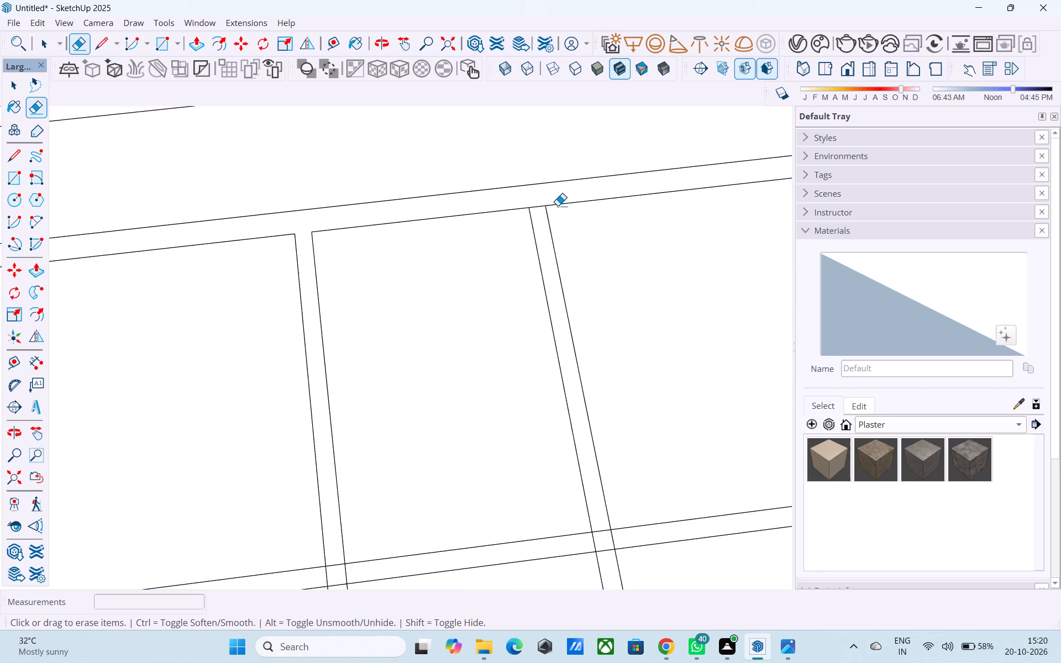
scroll(558, 206, up, 8)
drag(532, 210, 529, 204)
scroll(534, 172, down, 14)
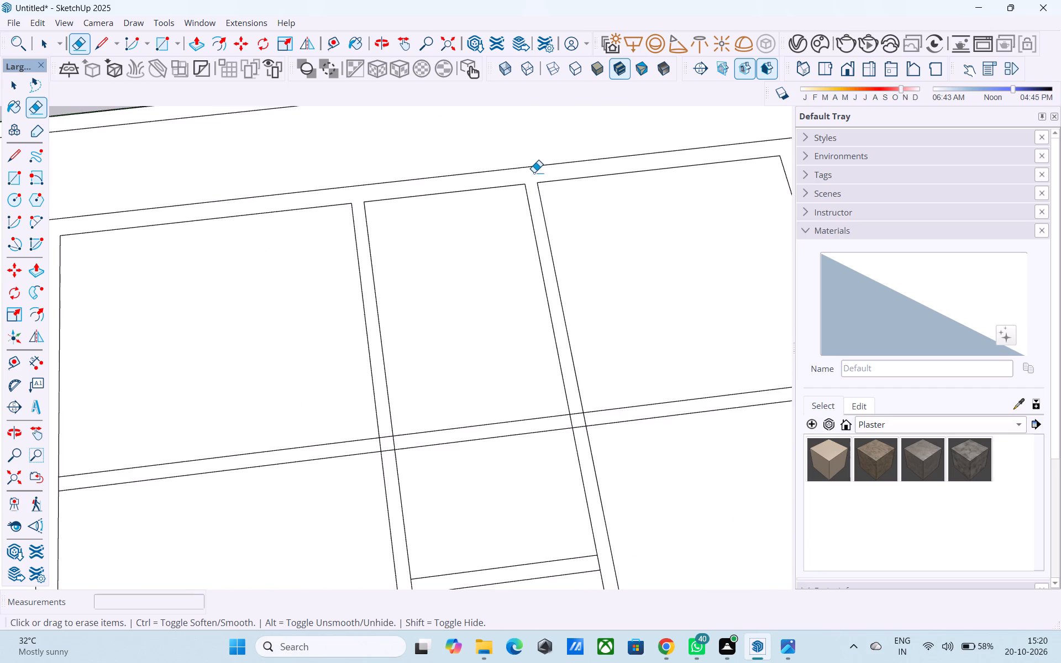
Erase the innermost rectangle's short-edge segments across both ends of the cross wall.
scroll(534, 172, down, 4)
scroll(249, 345, up, 11)
click(301, 345)
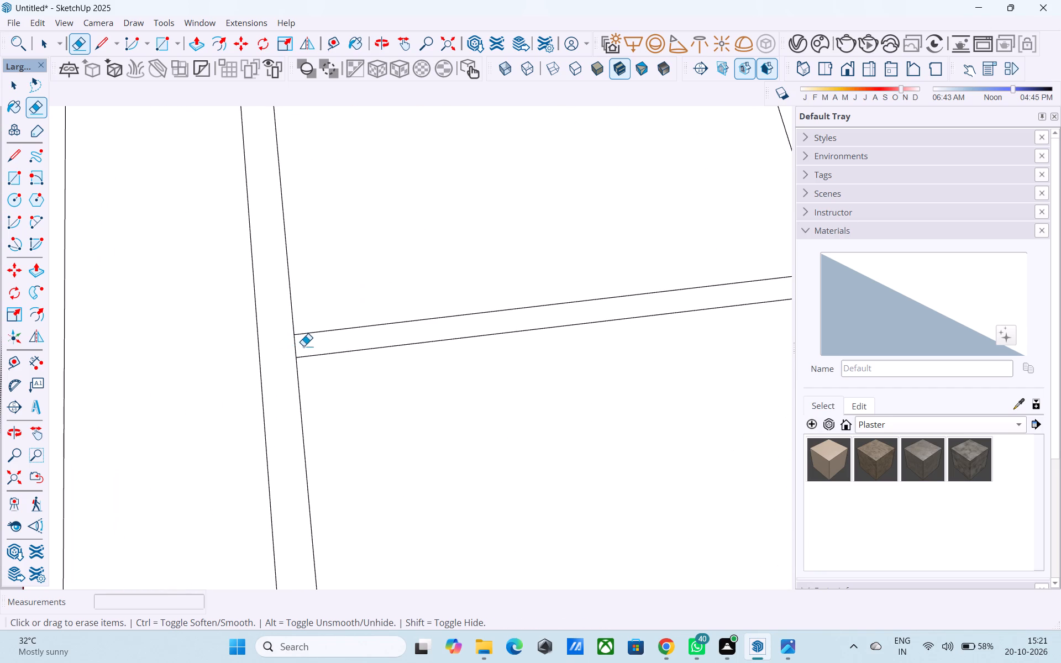
drag(303, 346, 293, 349)
scroll(264, 336, down, 17)
scroll(522, 313, up, 3)
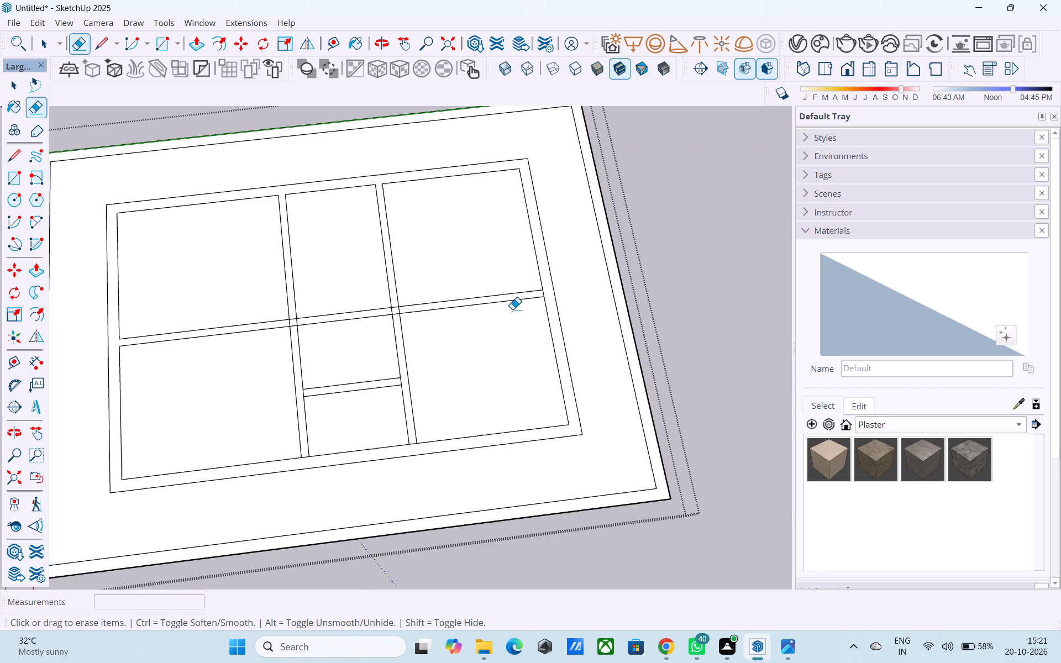
scroll(512, 309, up, 14)
drag(568, 280, 579, 276)
Erase the overlapping line segments where the cross wall crosses the partition nearer the red axis.
scroll(582, 262, down, 6)
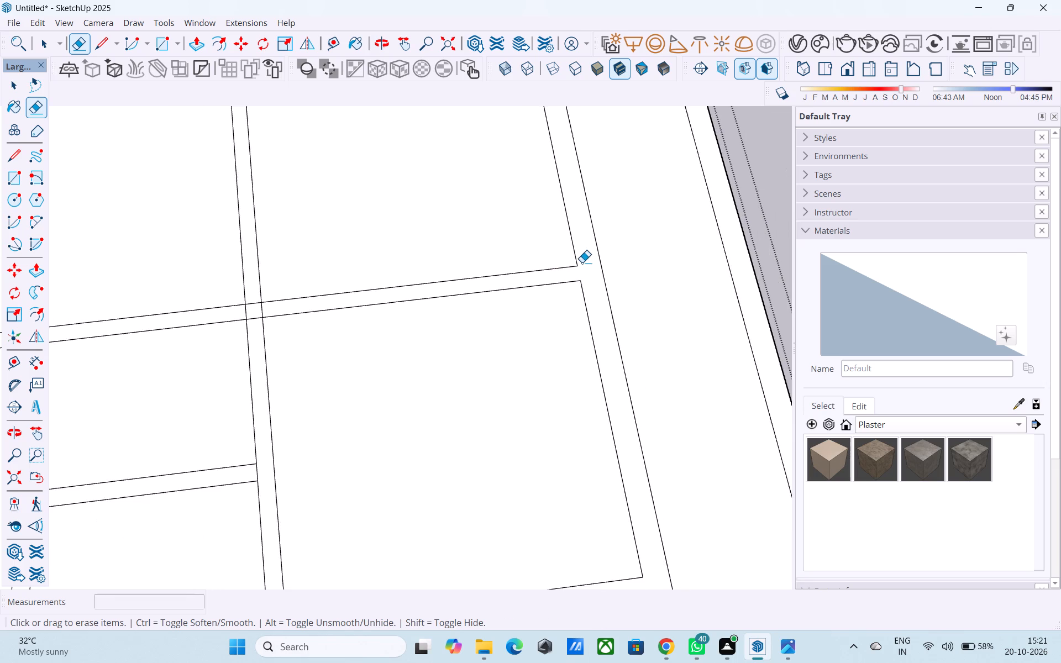
scroll(582, 262, down, 10)
scroll(375, 404, up, 6)
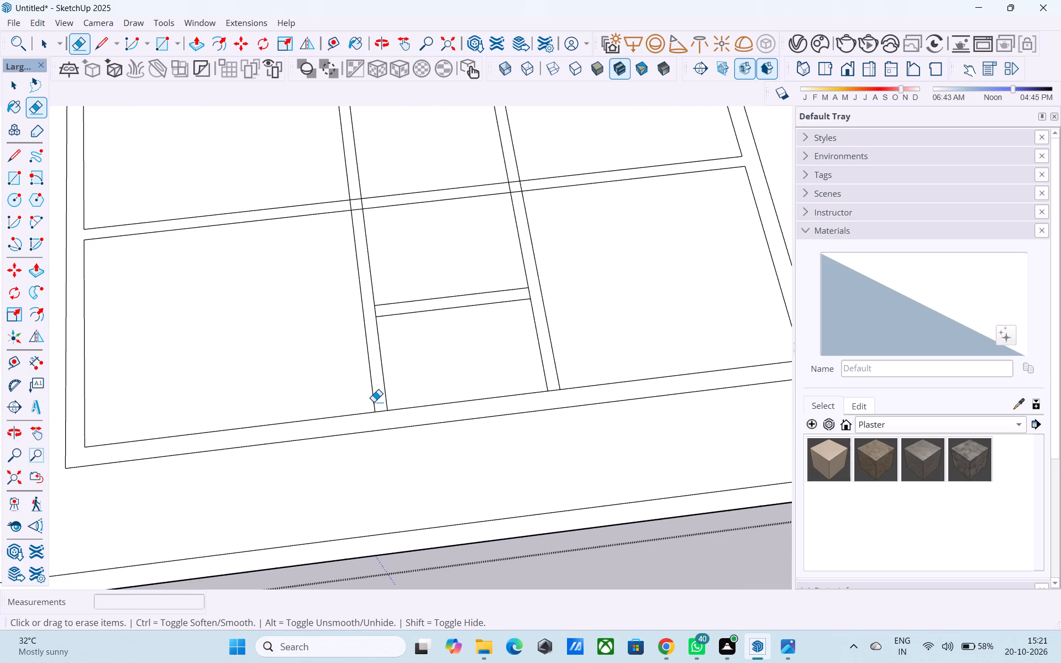
middle_drag(383, 301, 371, 329)
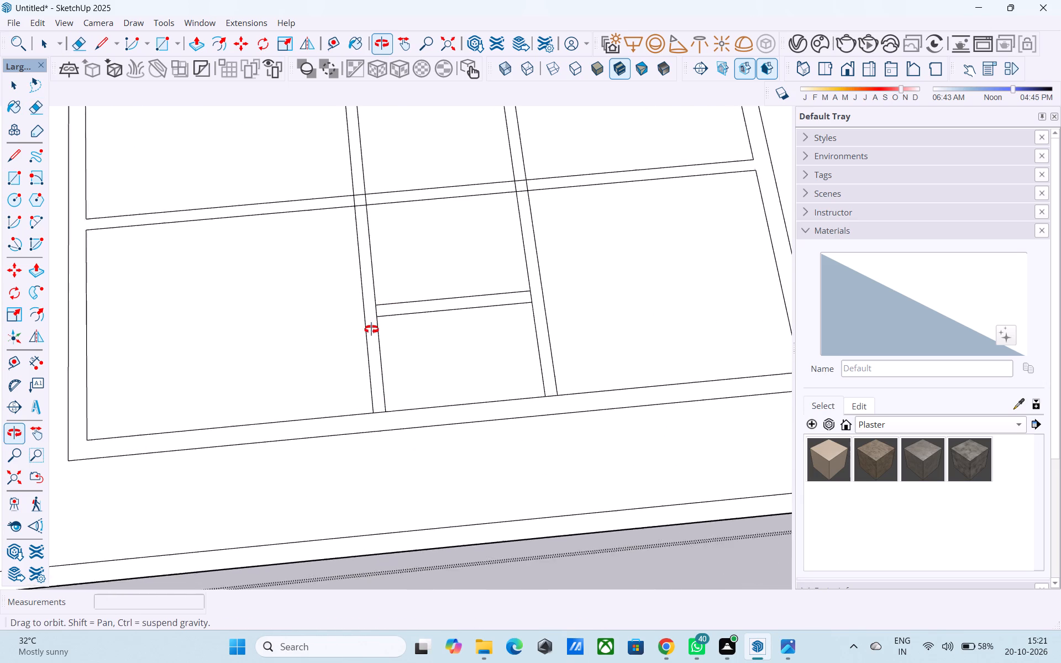
middle_drag(371, 329, 339, 341)
scroll(348, 213, up, 3)
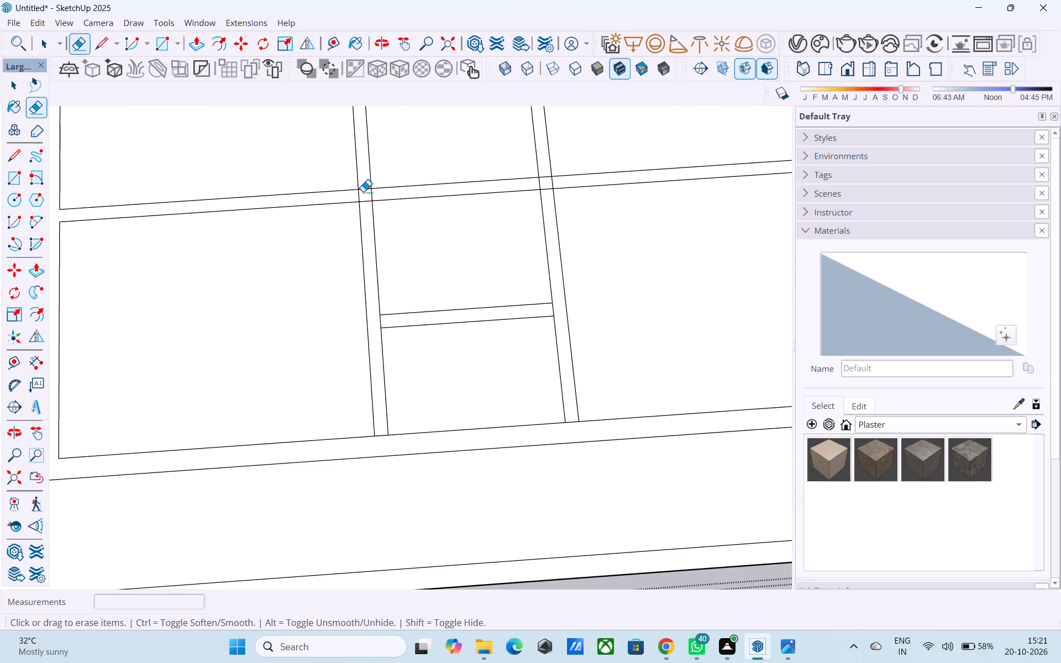
scroll(363, 192, up, 3)
click(363, 191)
drag(363, 198, 345, 202)
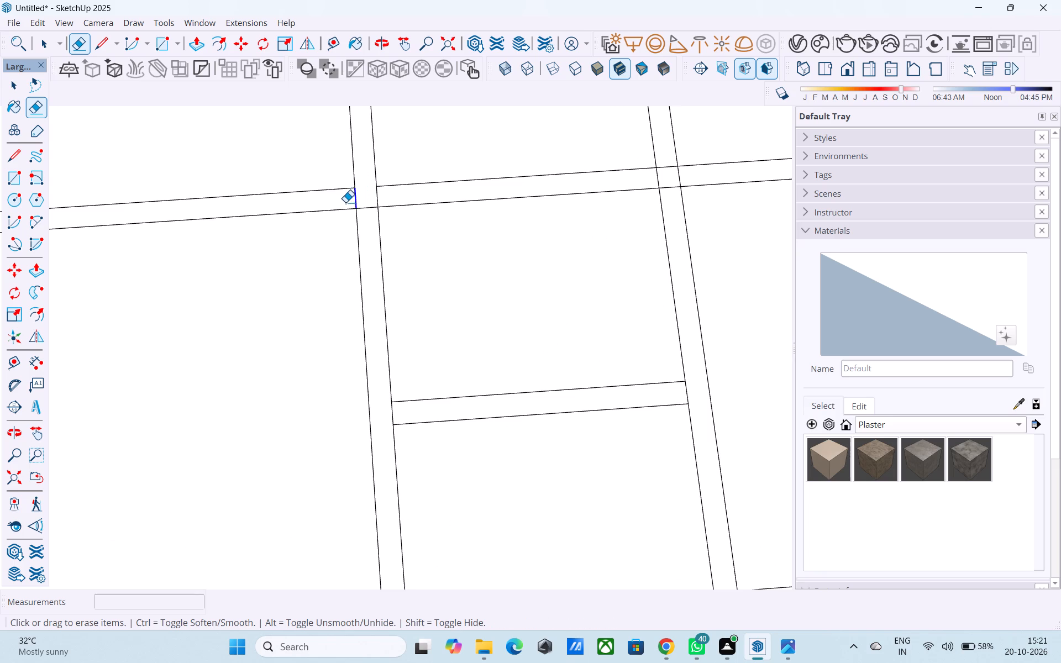
drag(365, 215, 365, 204)
drag(370, 201, 378, 199)
Erase the overlapping line segments where the cross wall crosses the partition farther from the red axis.
drag(677, 195, 675, 190)
click(676, 185)
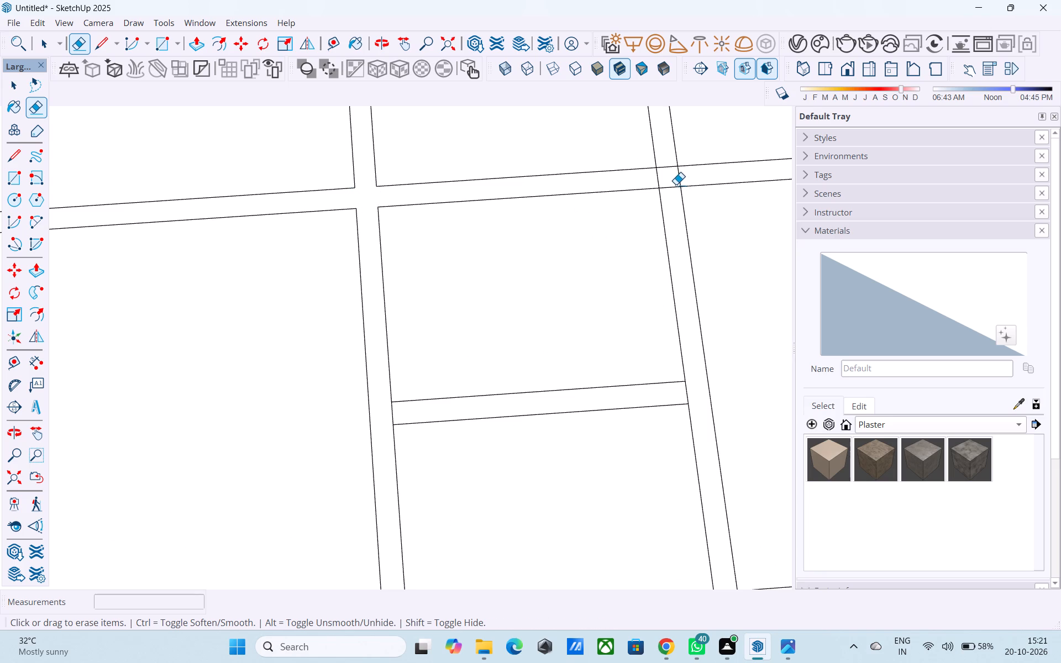
click(680, 178)
drag(665, 178, 657, 178)
drag(663, 176, 663, 173)
drag(663, 173, 665, 162)
Push/Pull the connected wall face of the house plan up 10' to raise the outer and partition walls.
scroll(665, 162, down, 5)
middle_drag(645, 173, 465, 224)
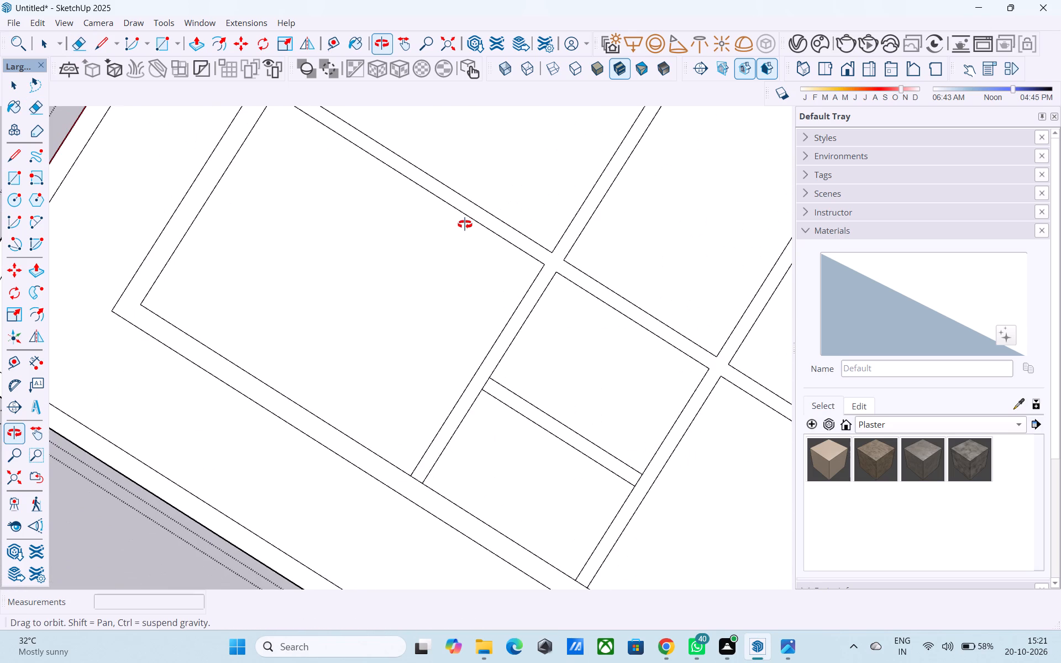
middle_drag(465, 224, 668, 203)
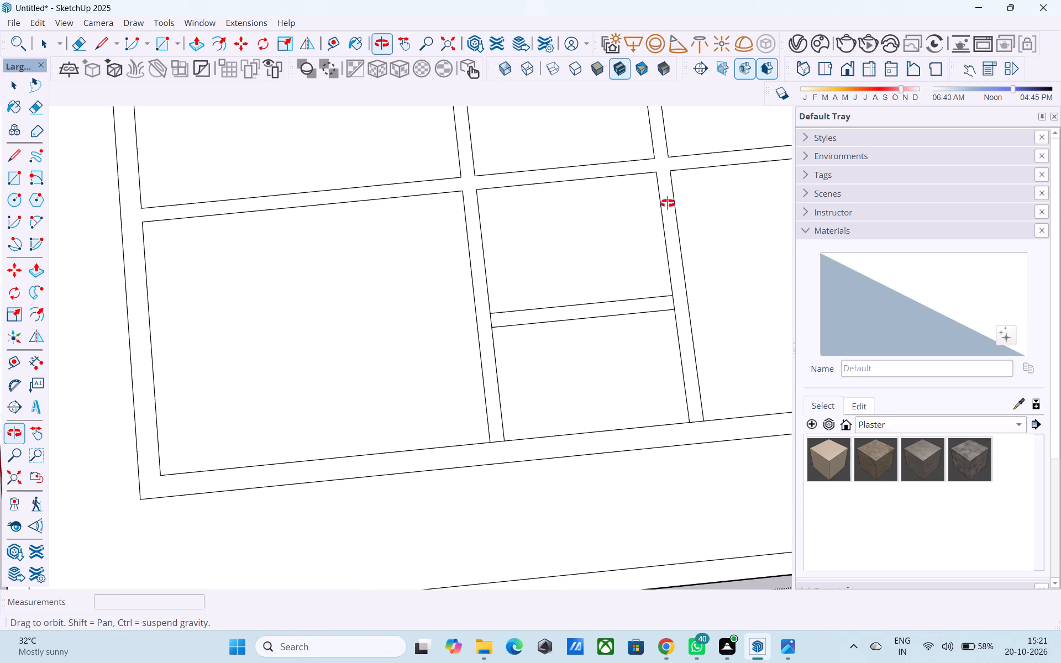
middle_drag(668, 203, 660, 213)
scroll(532, 250, down, 6)
scroll(321, 334, up, 1)
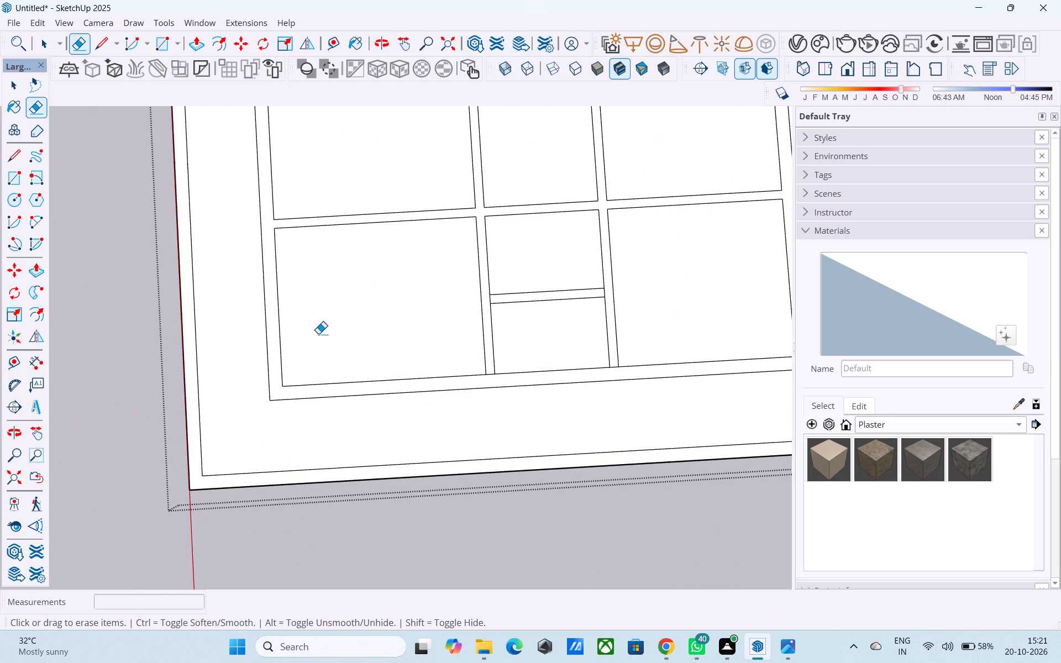
scroll(318, 334, down, 5)
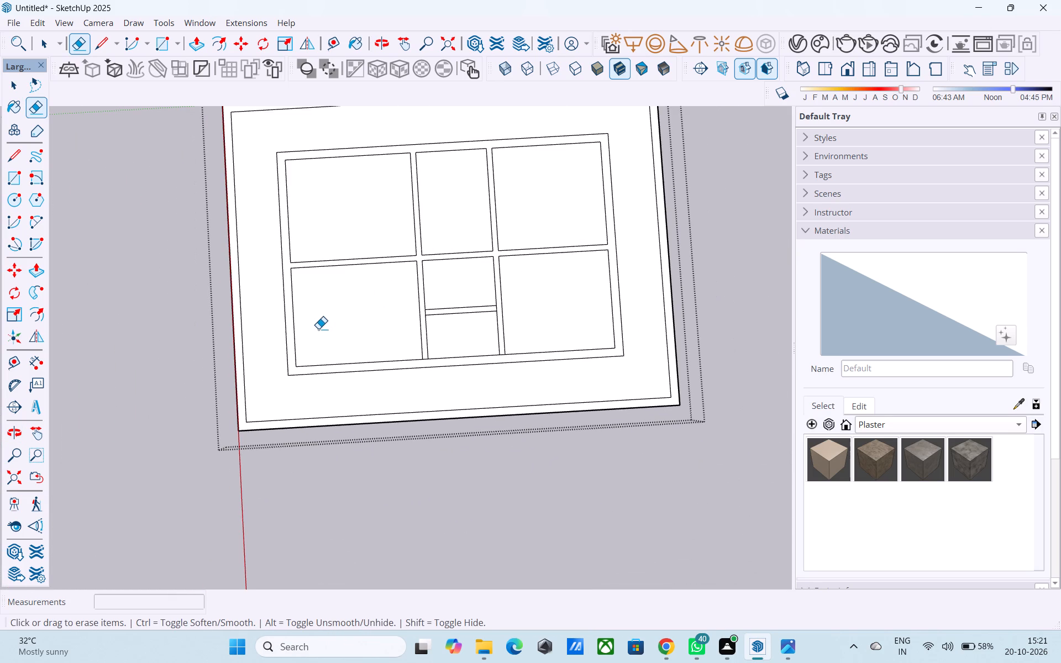
scroll(369, 293, down, 4)
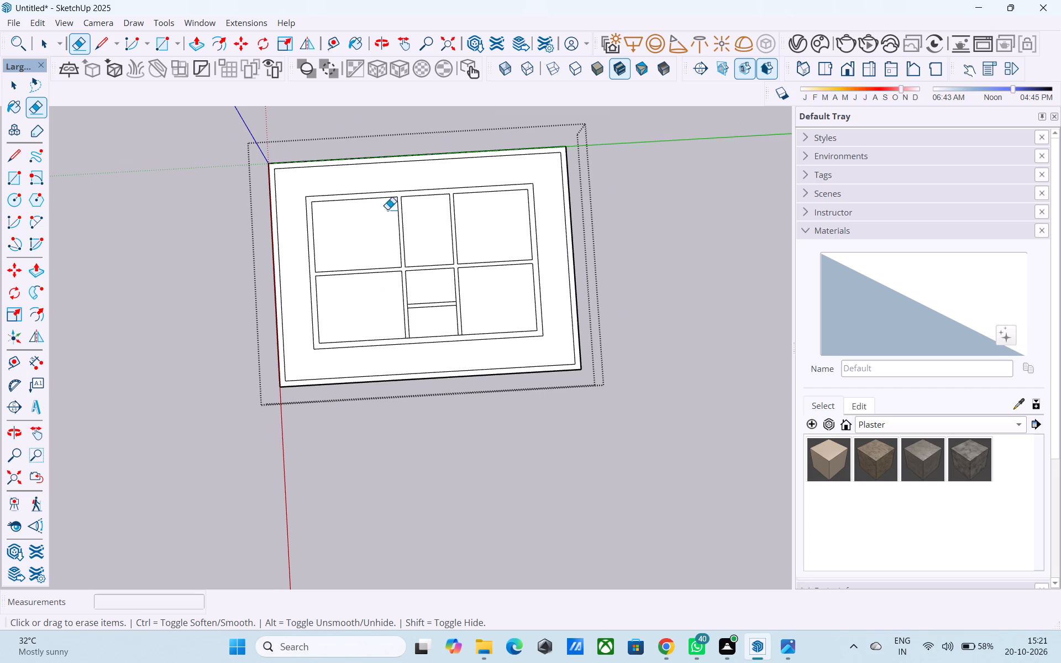
scroll(405, 181, up, 4)
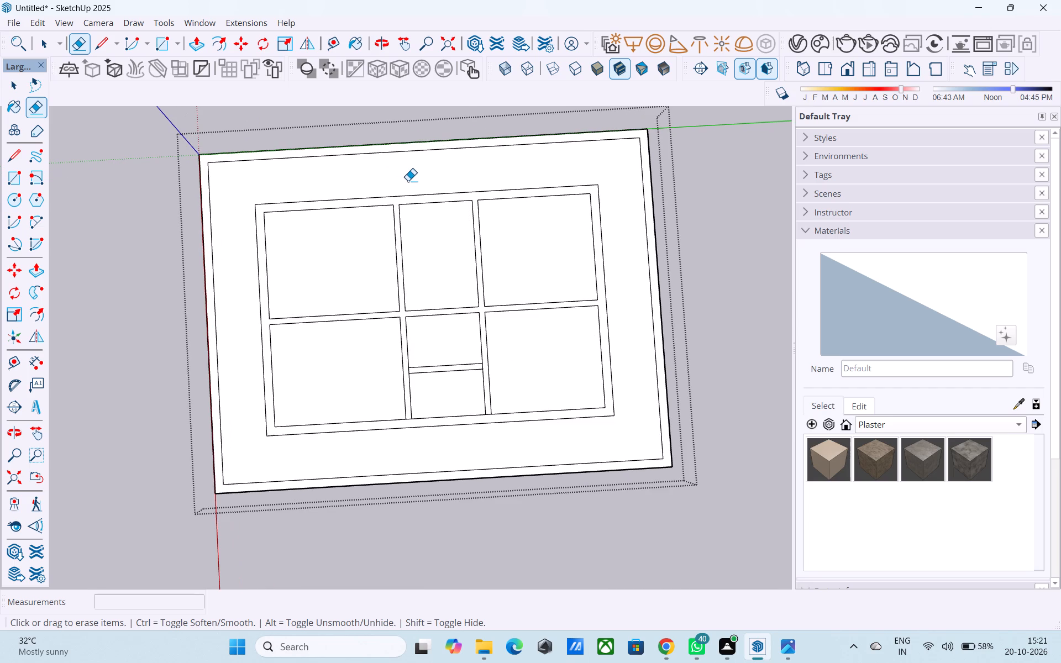
key(space)
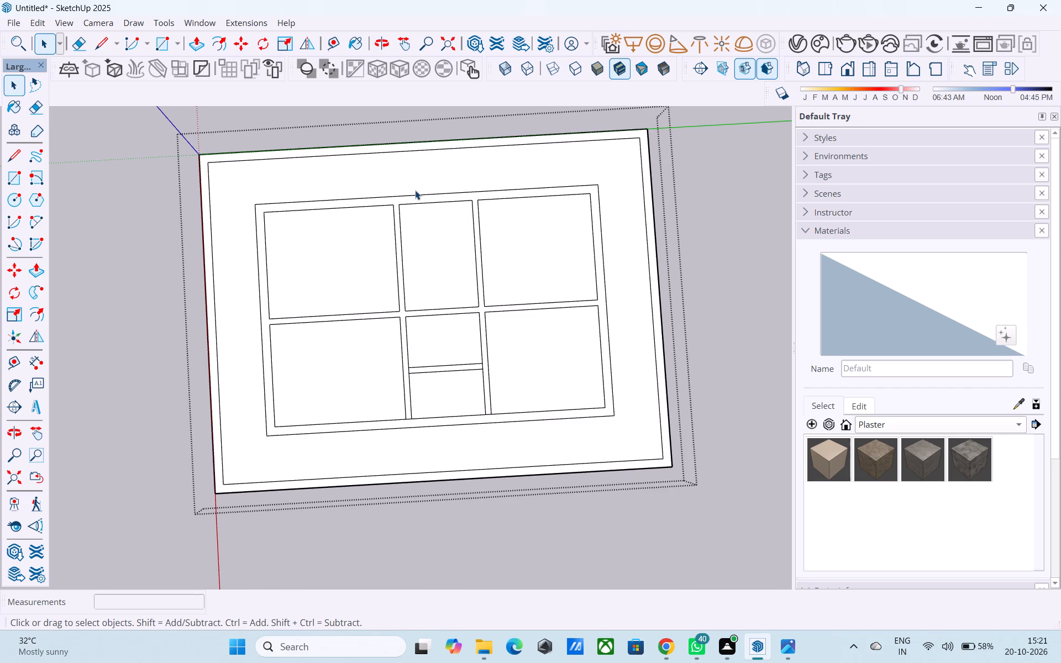
click(416, 197)
click(416, 198)
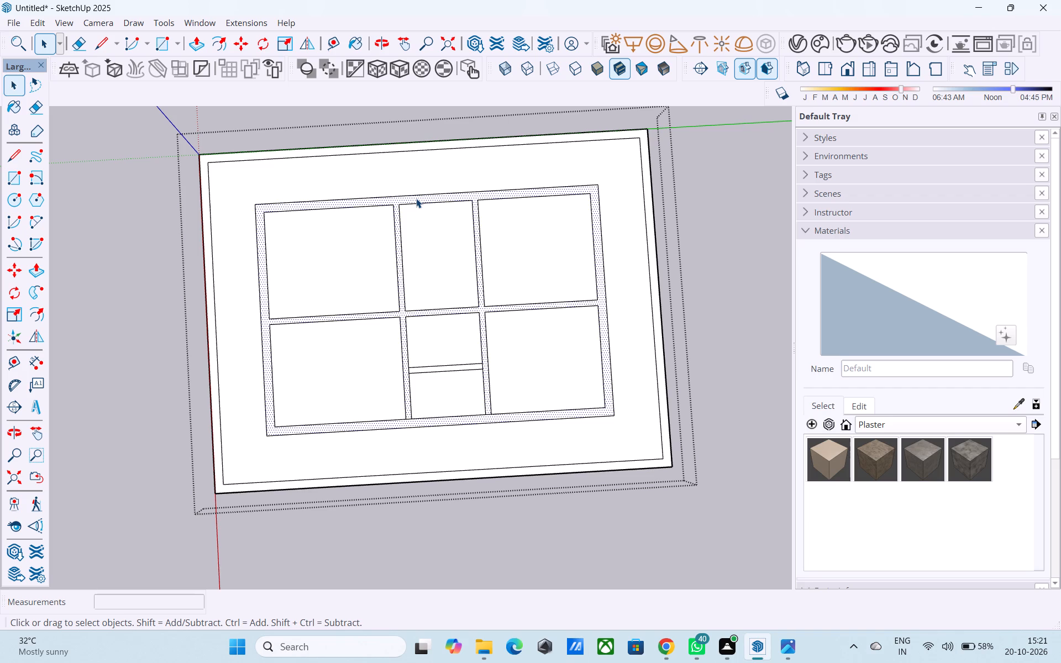
key(p)
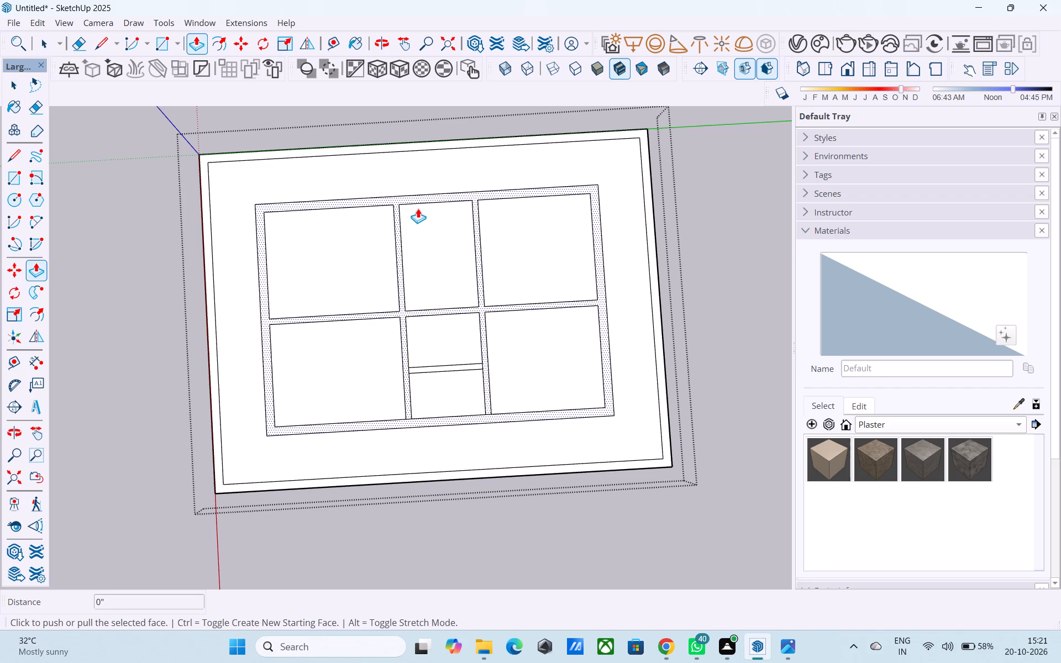
click(417, 214)
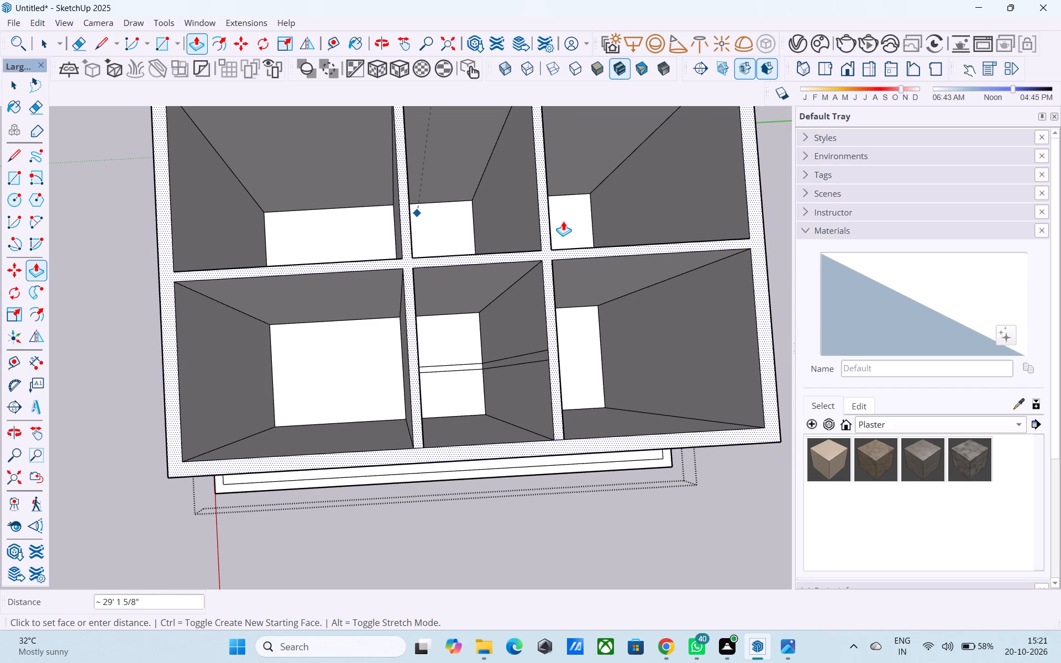
text(10')
key(Return)
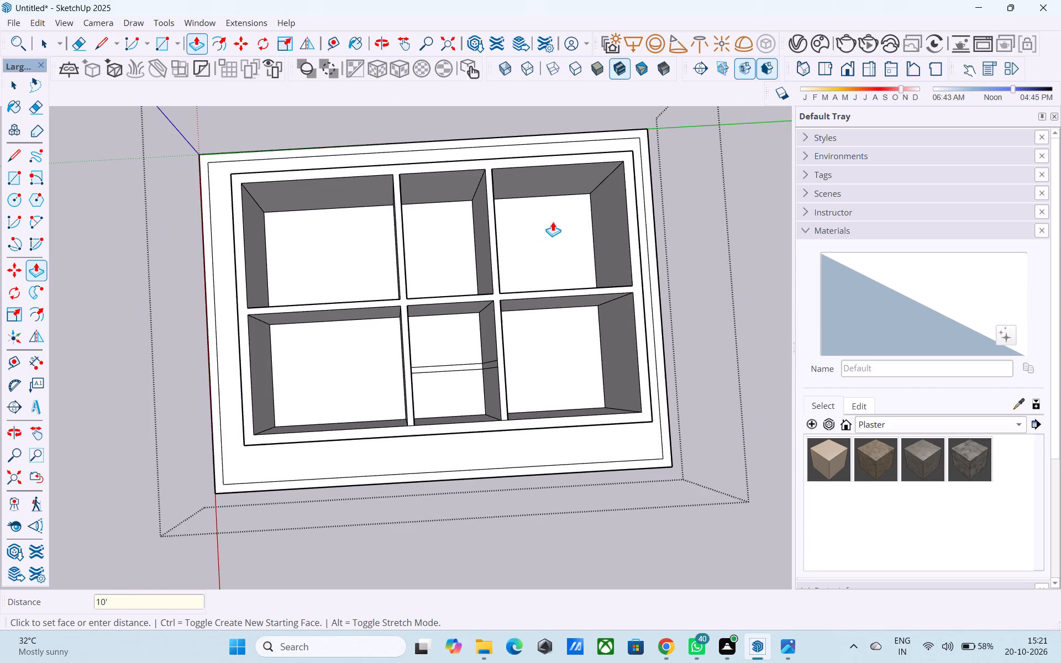
Examine the raised walls and the short partition between the two middle rooms from several angles.
middle_drag(629, 439, 665, 236)
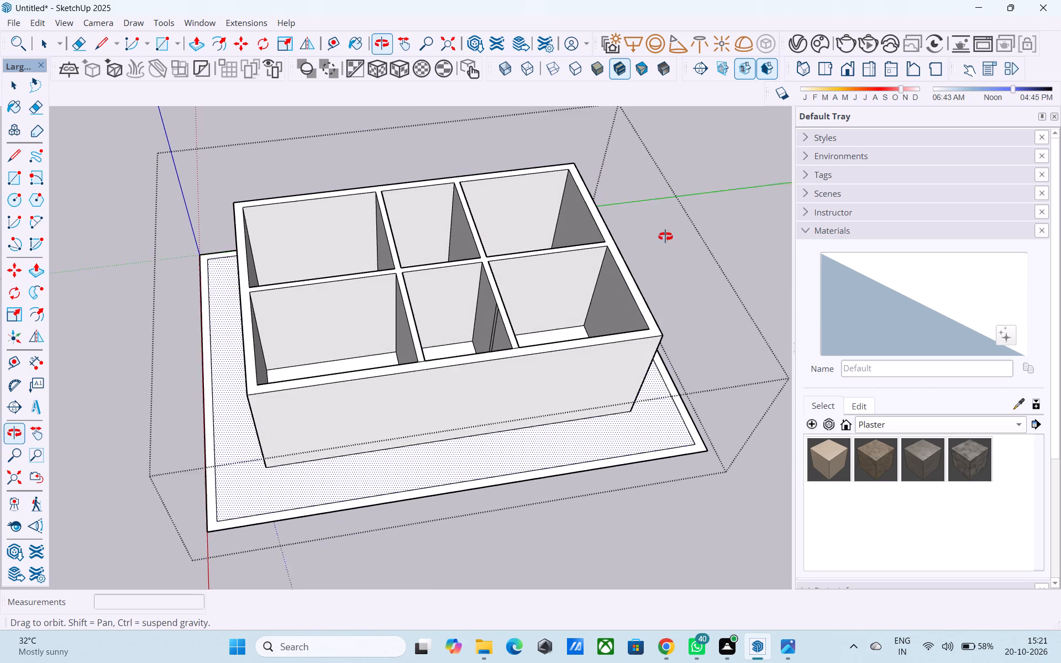
middle_drag(665, 236, 664, 236)
middle_drag(570, 402, 640, 363)
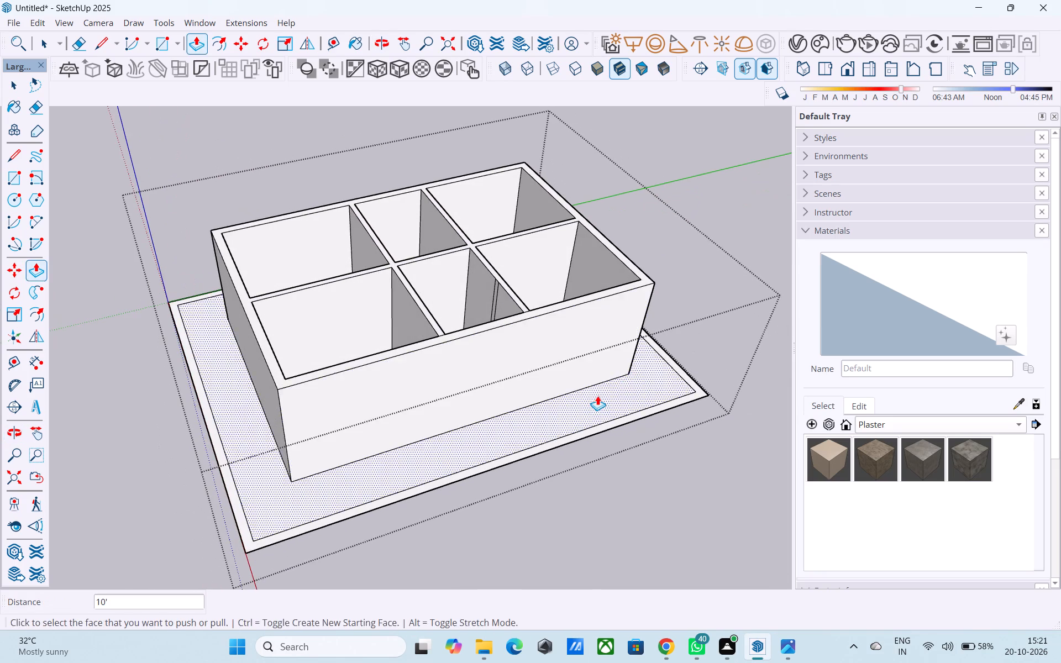
middle_drag(597, 396, 595, 385)
scroll(548, 410, down, 2)
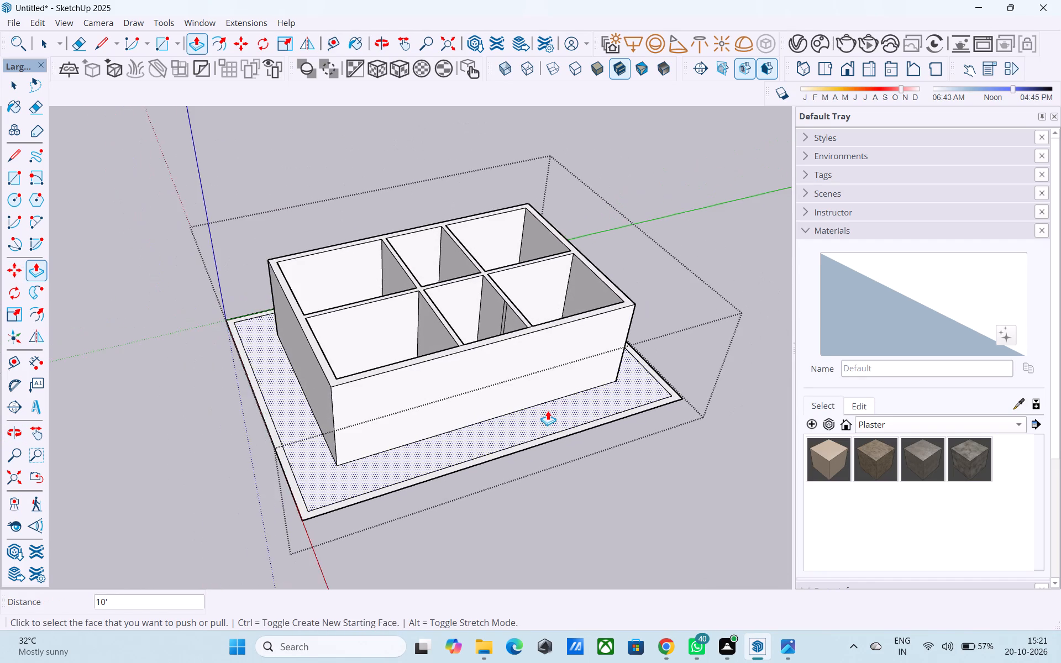
middle_drag(548, 411, 498, 344)
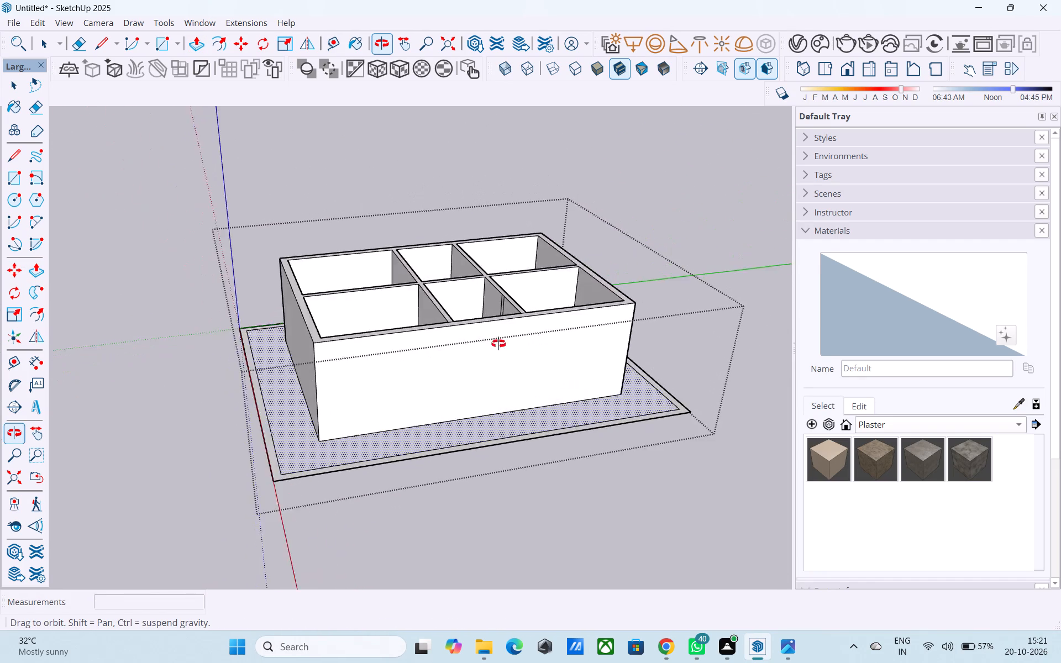
middle_drag(498, 344, 480, 343)
scroll(480, 343, up, 3)
middle_drag(470, 341, 482, 404)
scroll(482, 404, up, 1)
Draw a 9" line across the top of the long outer wall farthest from the green axis, continuing the middle-room side of the partition nearer the red axis.
click(102, 44)
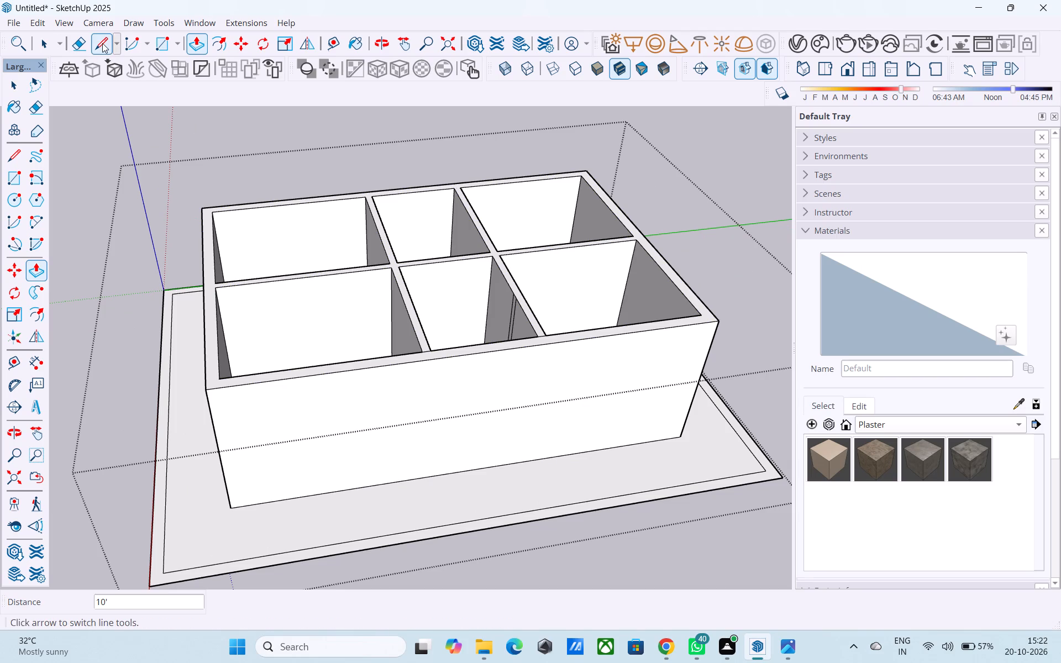
scroll(232, 240, down, 1)
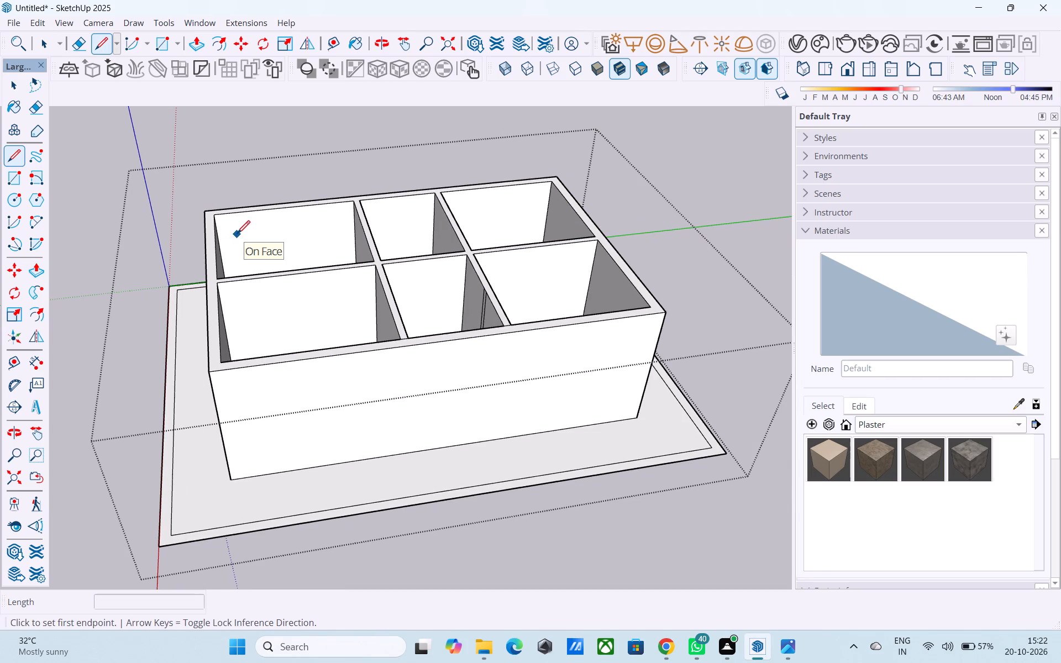
scroll(273, 244, down, 2)
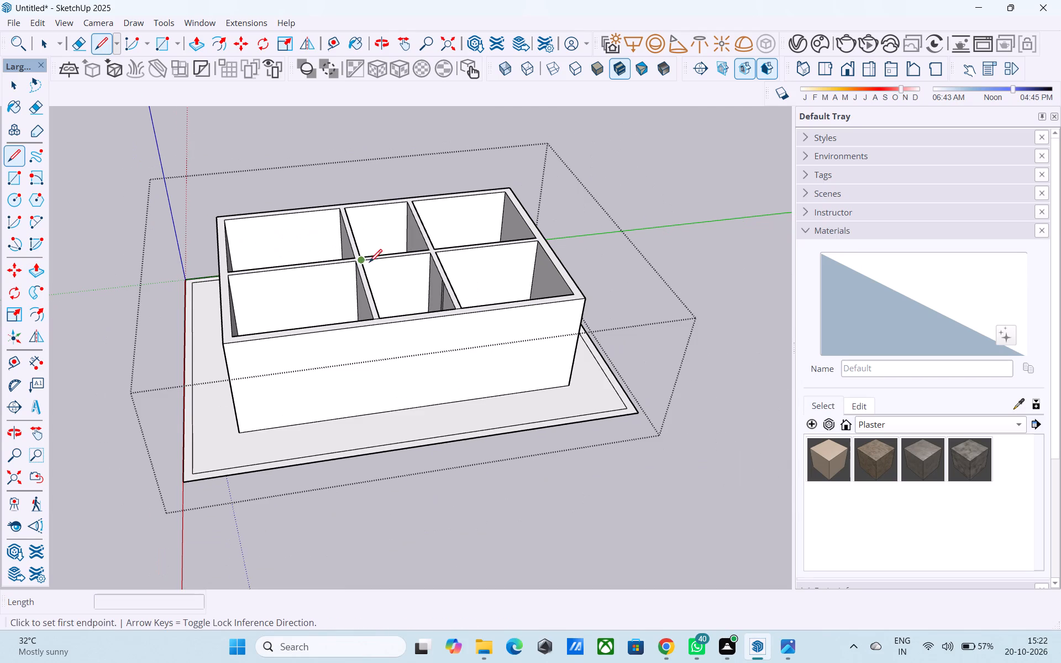
middle_drag(363, 266, 329, 264)
scroll(249, 273, down, 1)
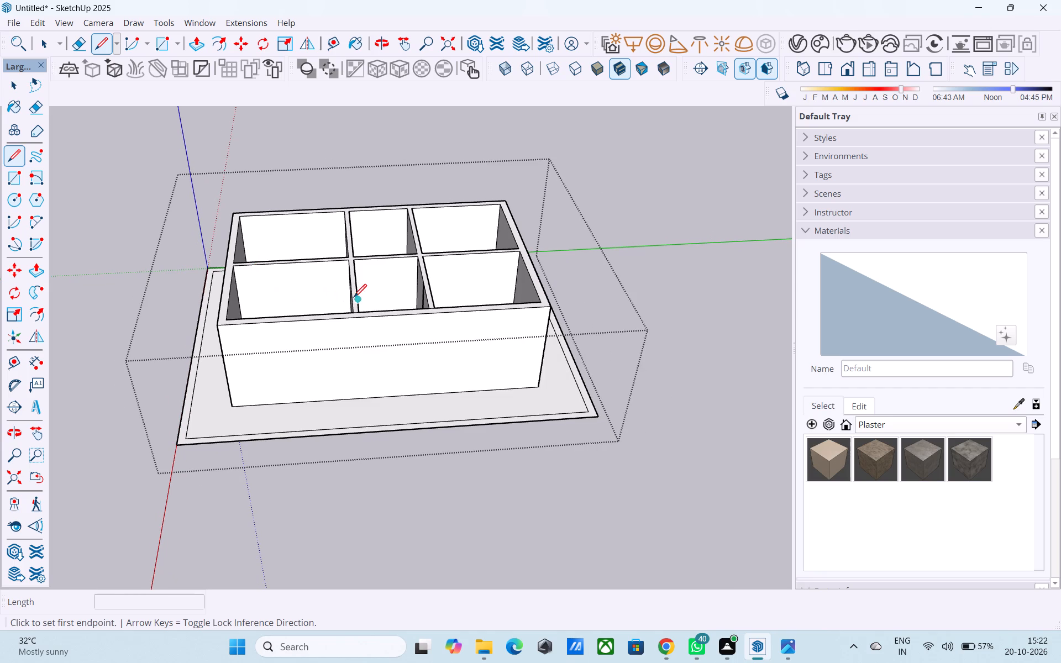
middle_drag(354, 302, 380, 434)
scroll(358, 345, up, 3)
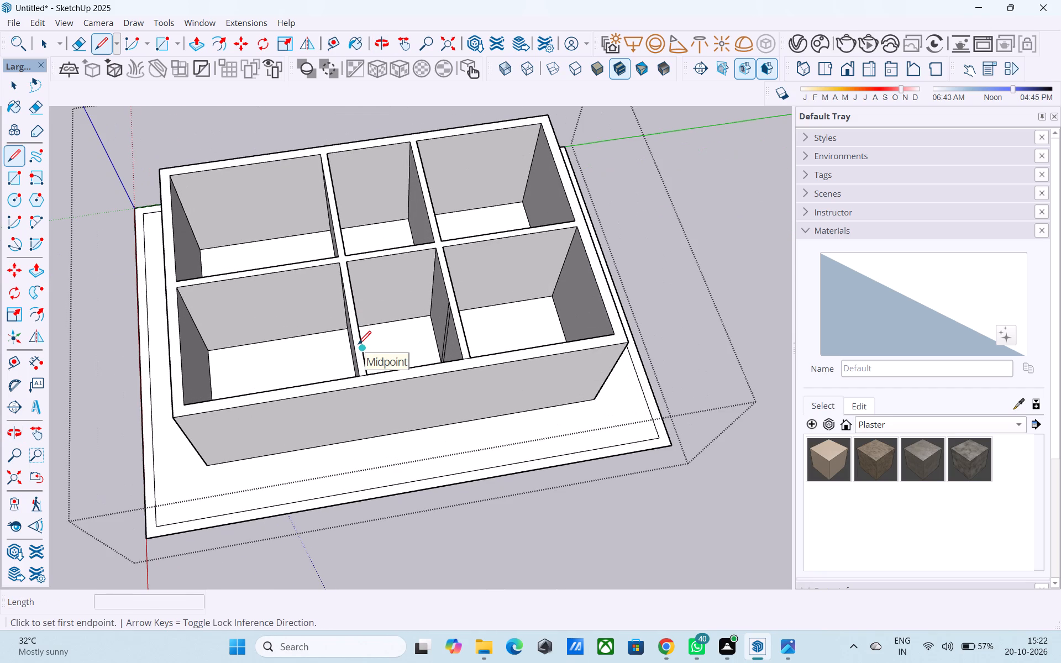
scroll(384, 402, up, 1)
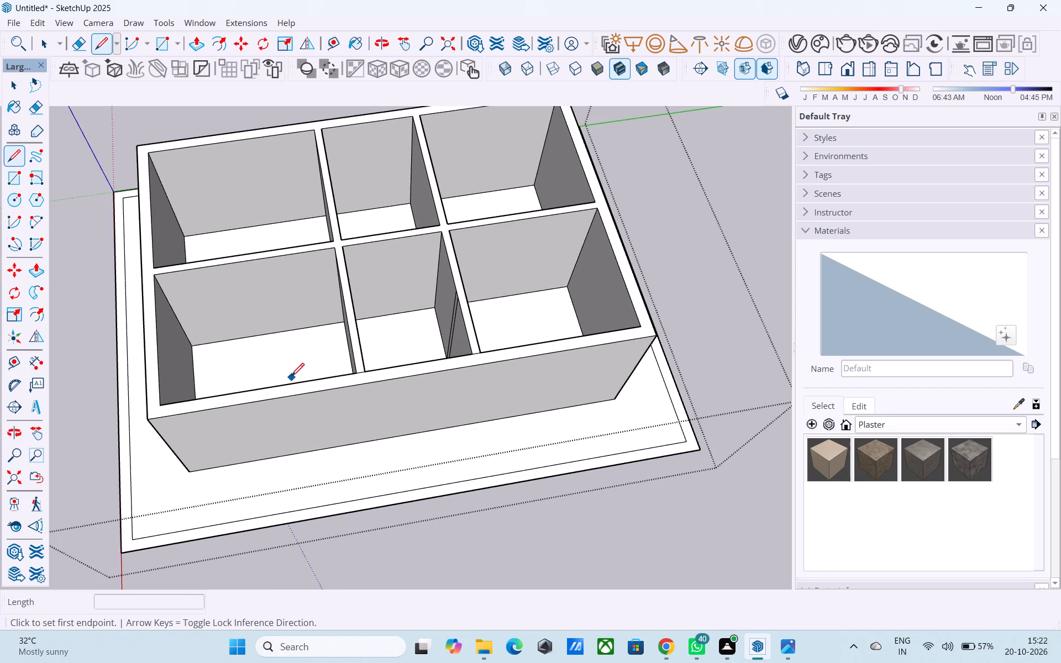
scroll(290, 376, down, 2)
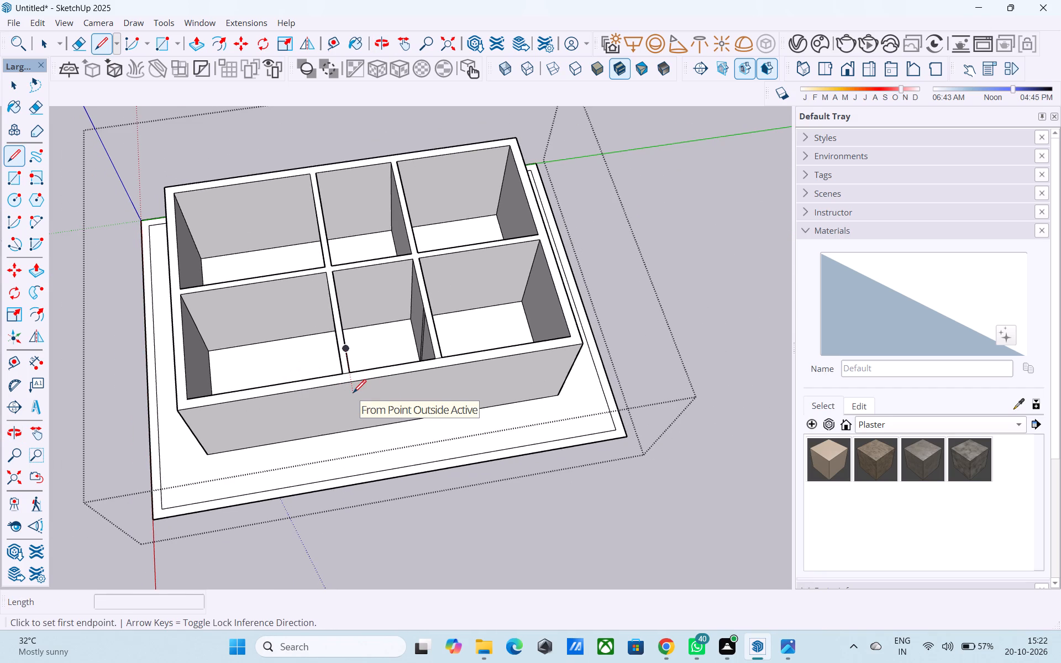
scroll(353, 394, up, 1)
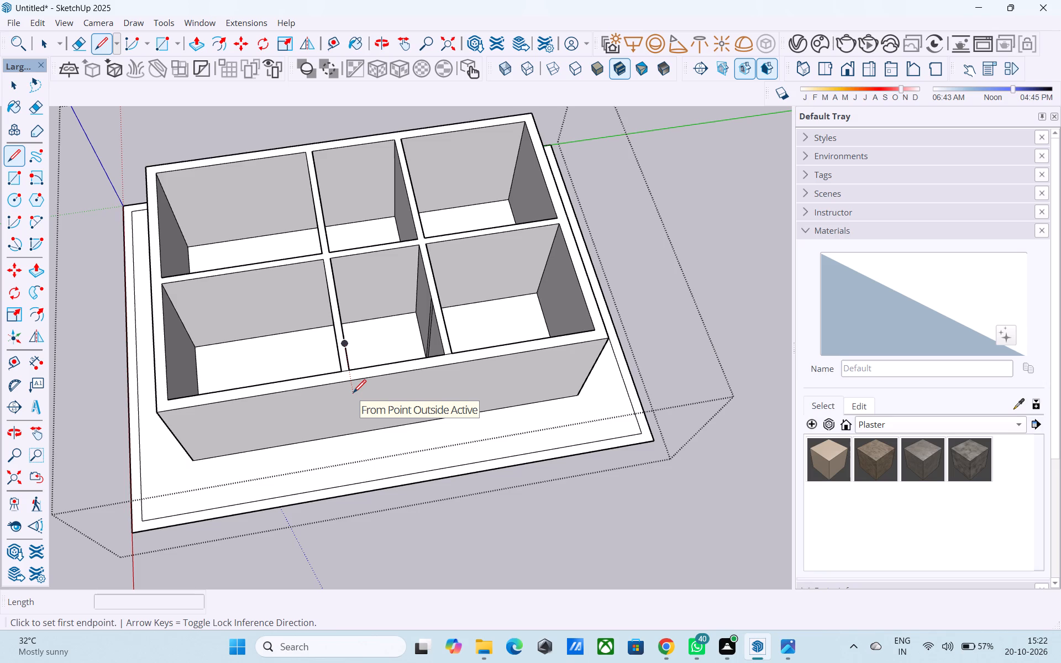
scroll(353, 394, up, 2)
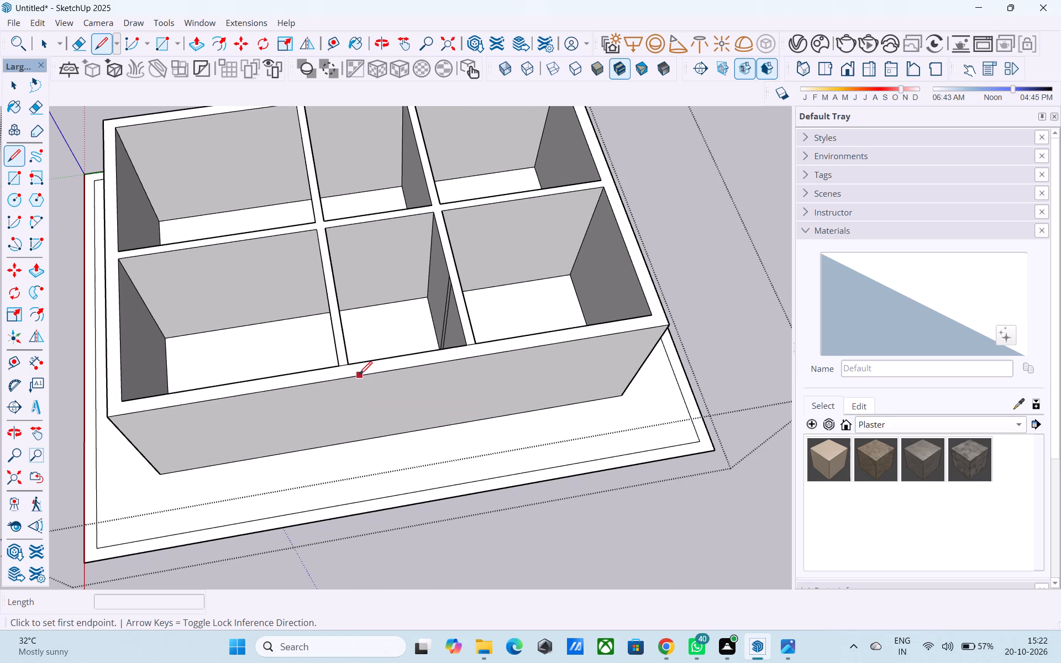
scroll(354, 366, up, 5)
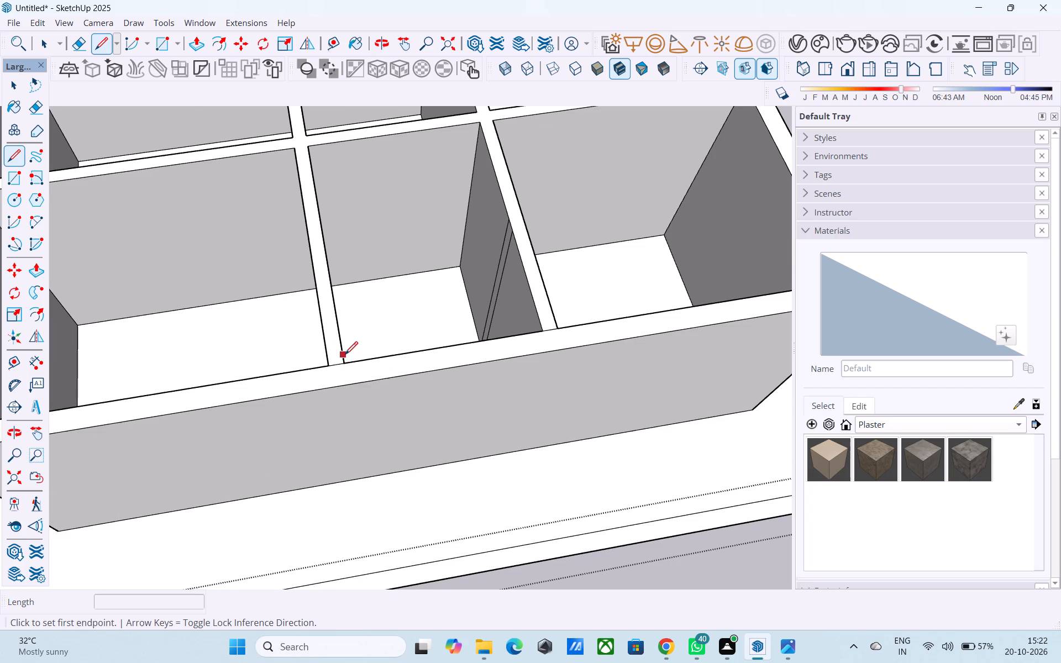
click(345, 358)
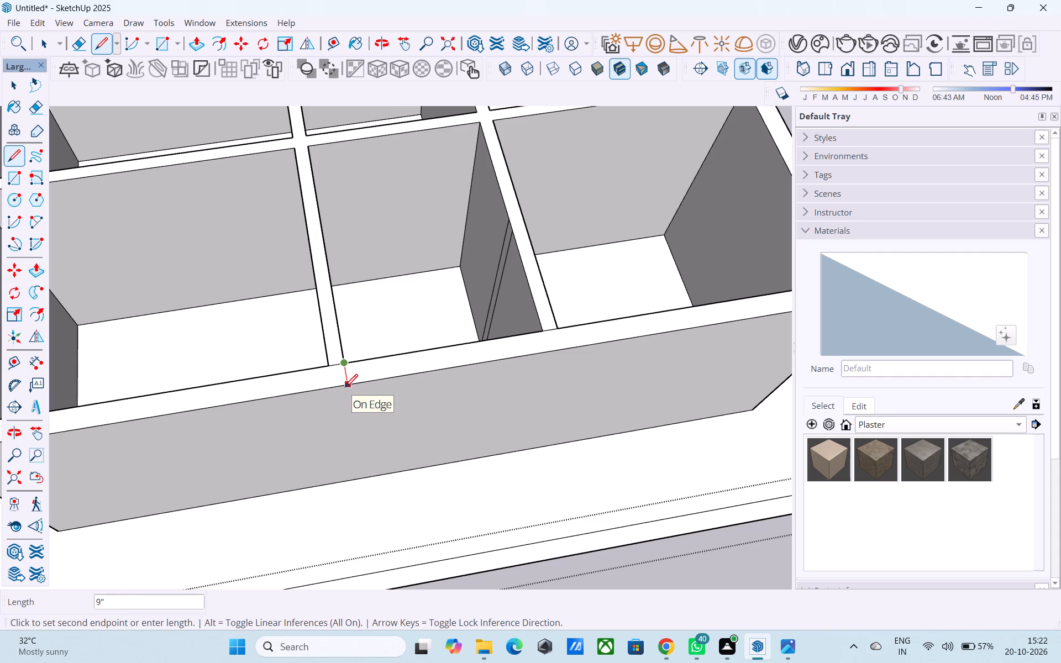
scroll(345, 380, down, 11)
scroll(345, 378, up, 5)
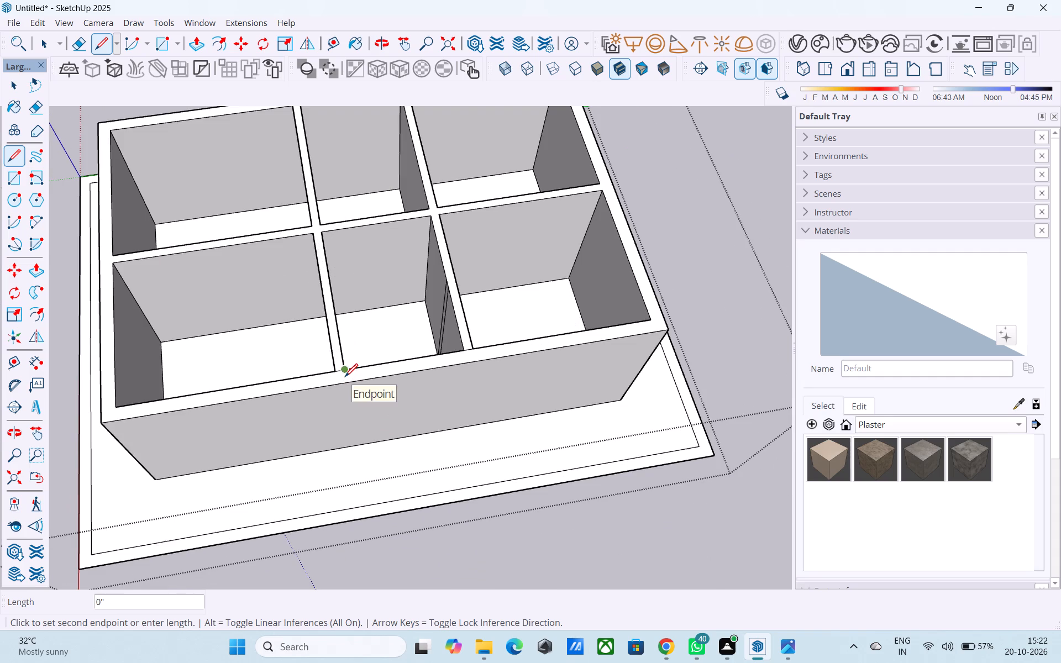
click(345, 383)
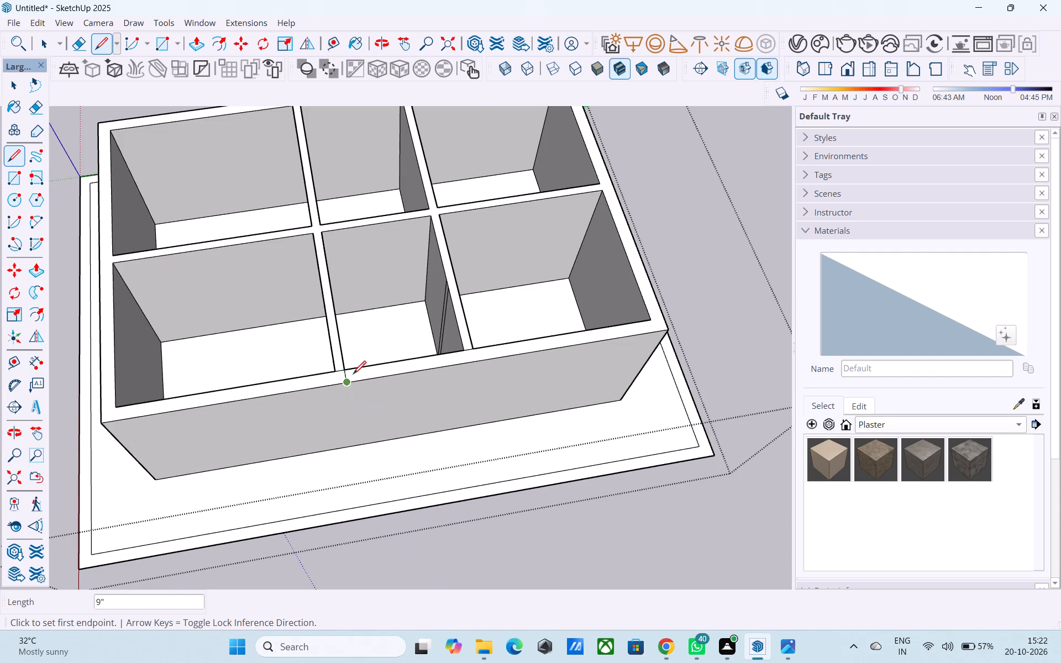
Draw a 9" line across the same outer wall's top, continuing the middle-room side of the partition farther from the red axis.
scroll(458, 352, up, 2)
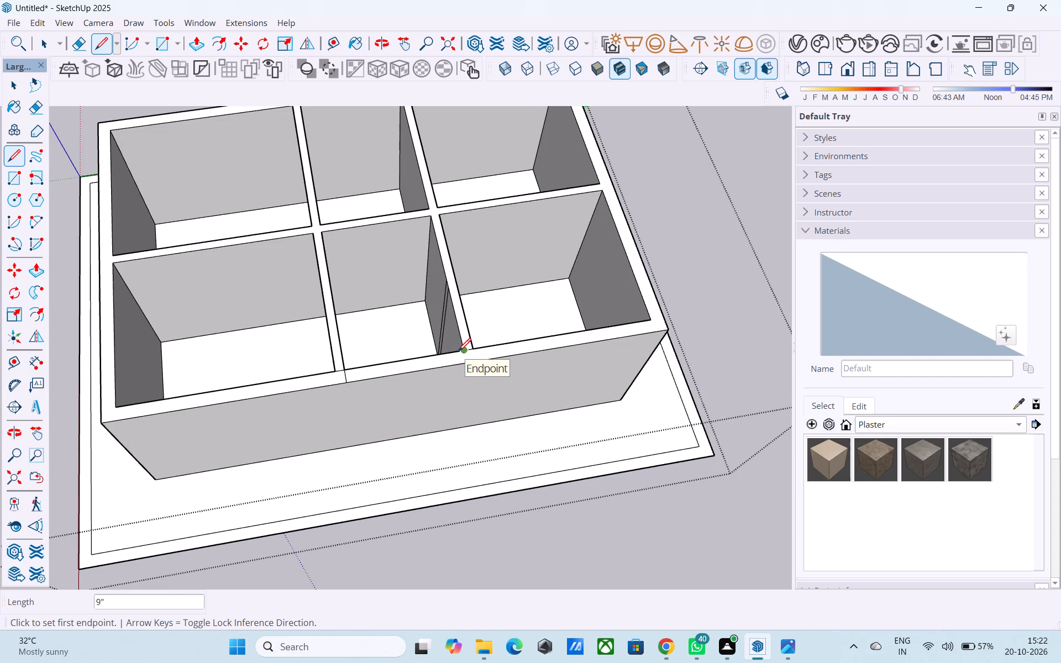
scroll(458, 352, up, 4)
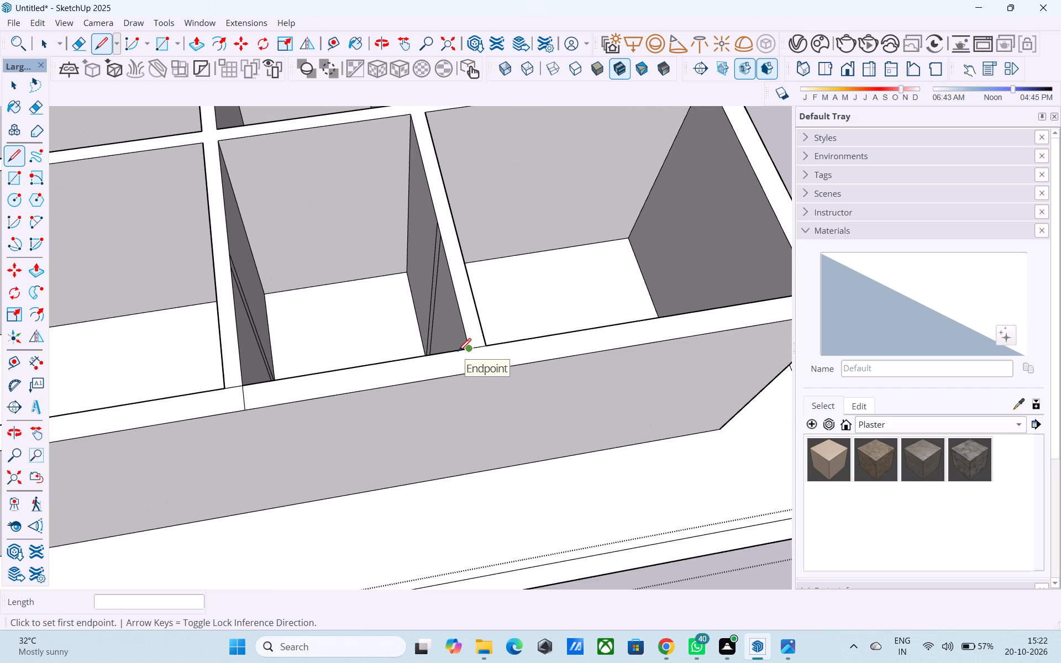
click(466, 347)
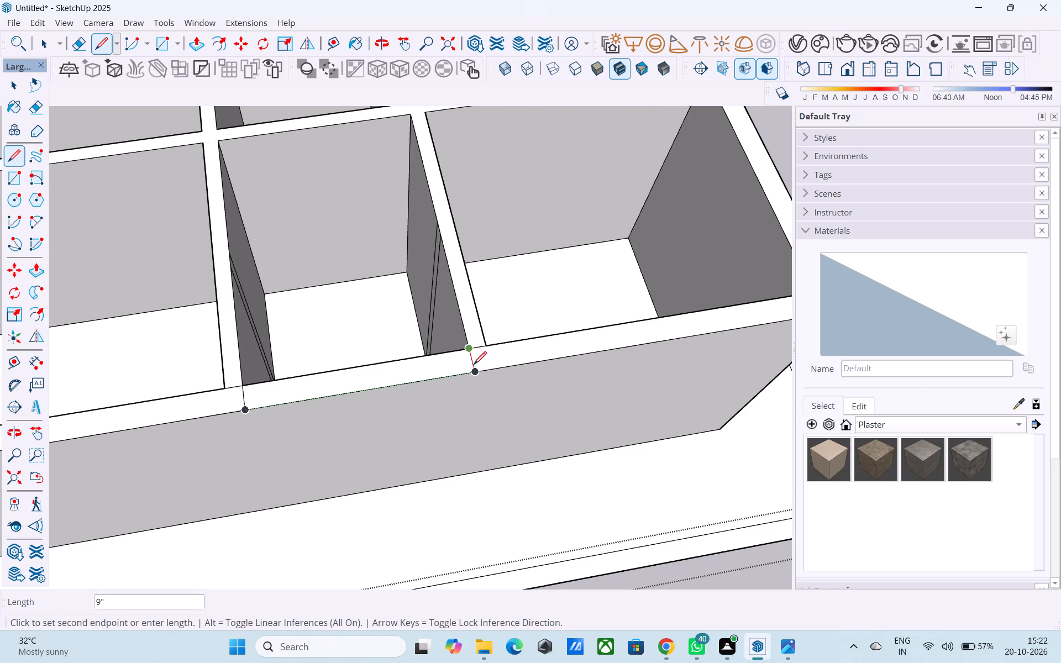
click(474, 367)
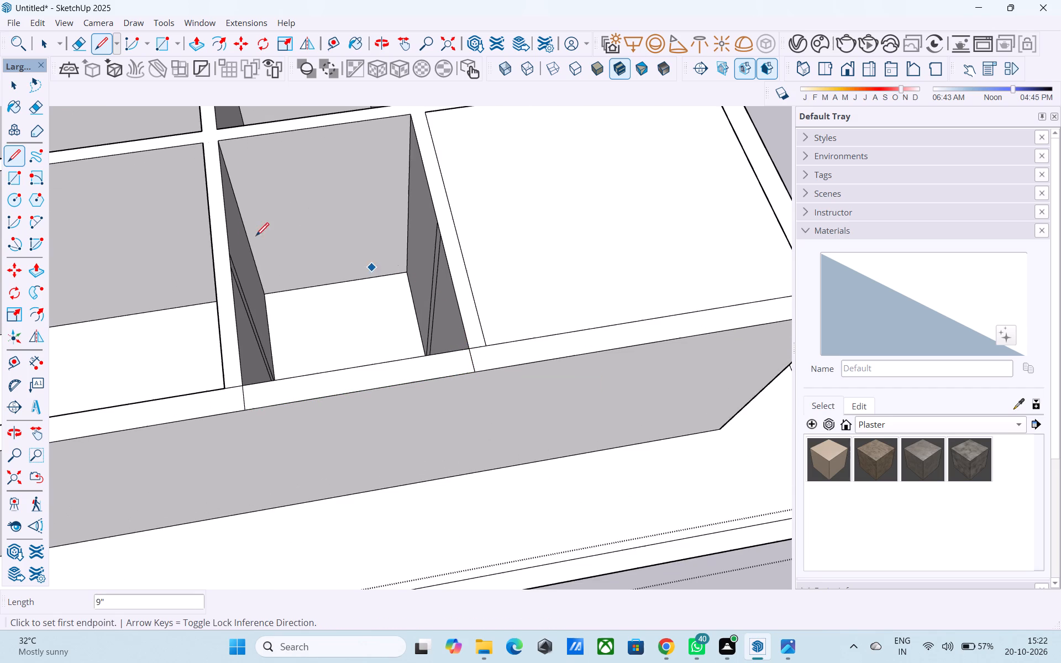
click(43, 46)
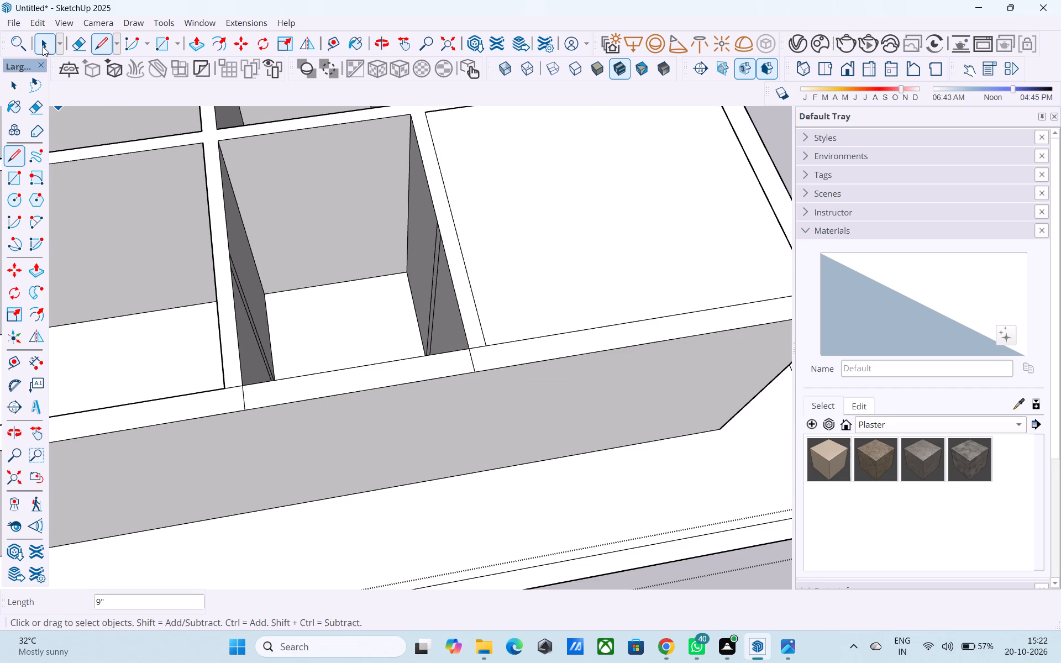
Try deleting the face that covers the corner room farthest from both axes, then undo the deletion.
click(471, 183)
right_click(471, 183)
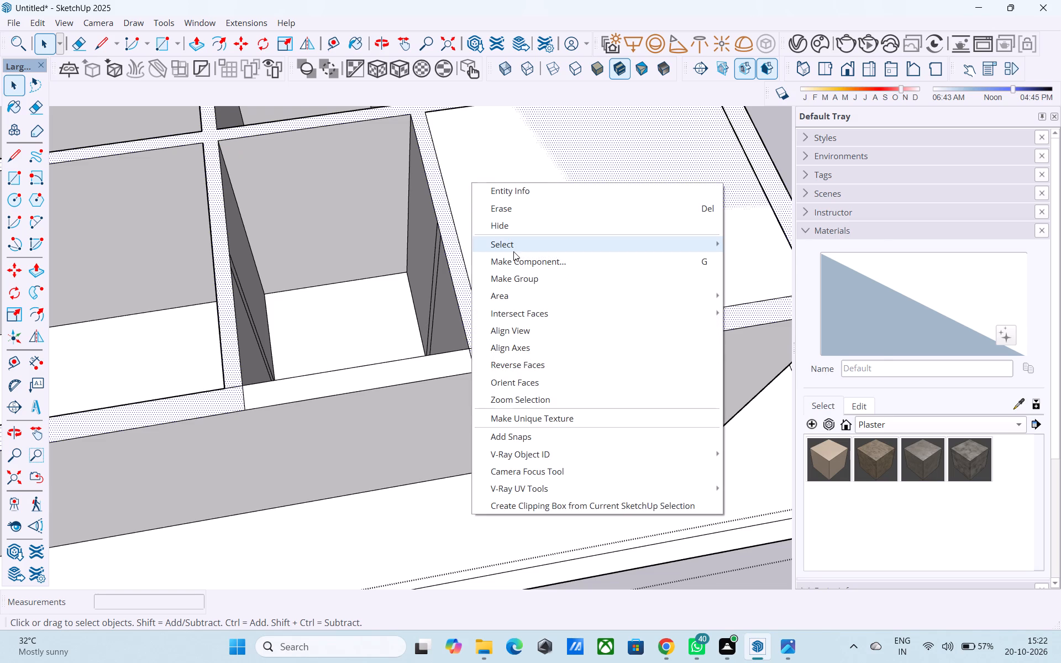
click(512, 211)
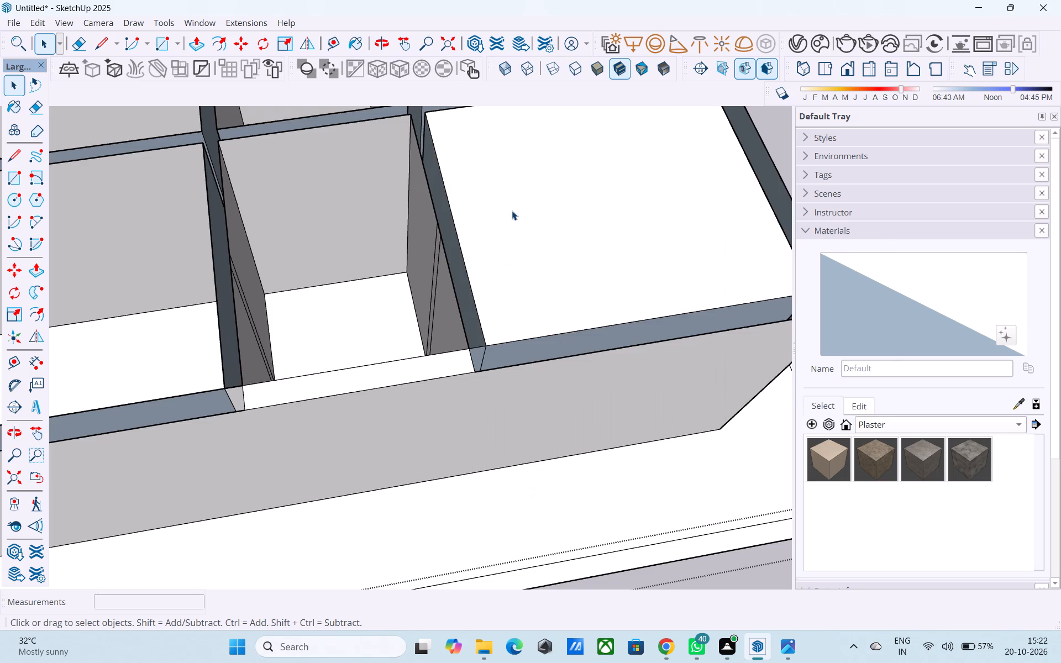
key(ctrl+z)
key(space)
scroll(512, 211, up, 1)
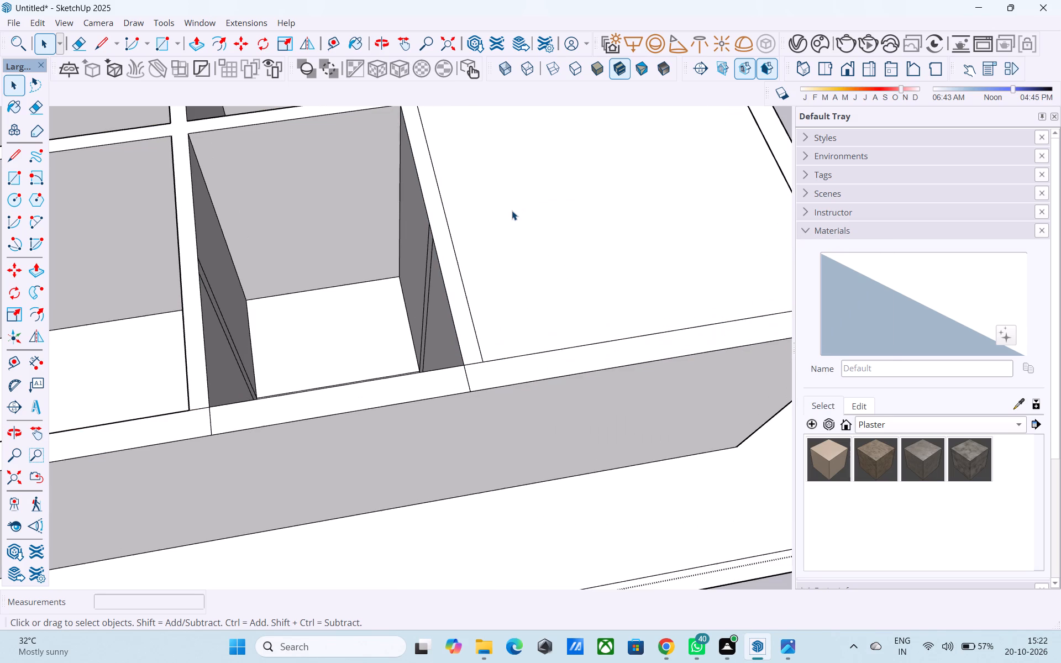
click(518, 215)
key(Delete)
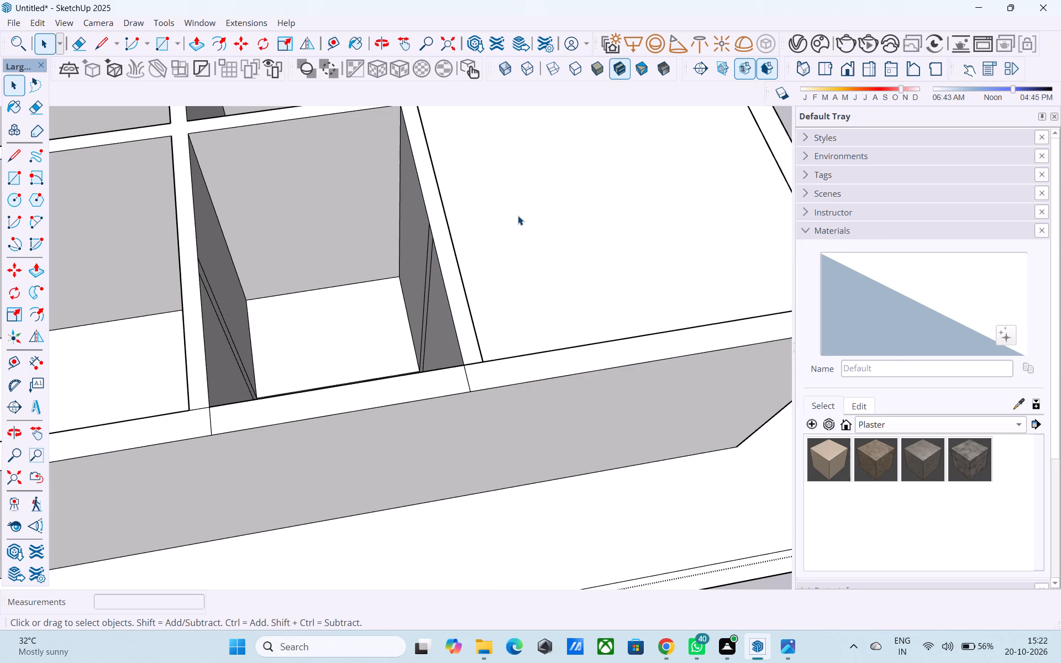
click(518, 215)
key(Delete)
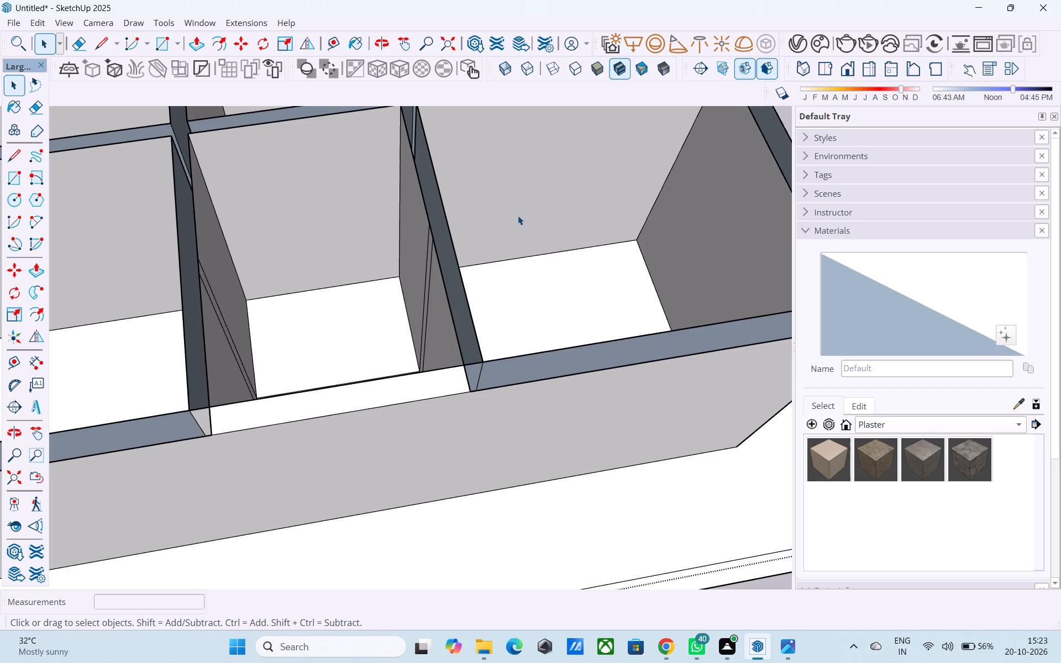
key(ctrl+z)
Draw a 10' by 9' rectangle over the covered corner room, between opposite inner corners of its wall tops.
scroll(518, 215, down, 7)
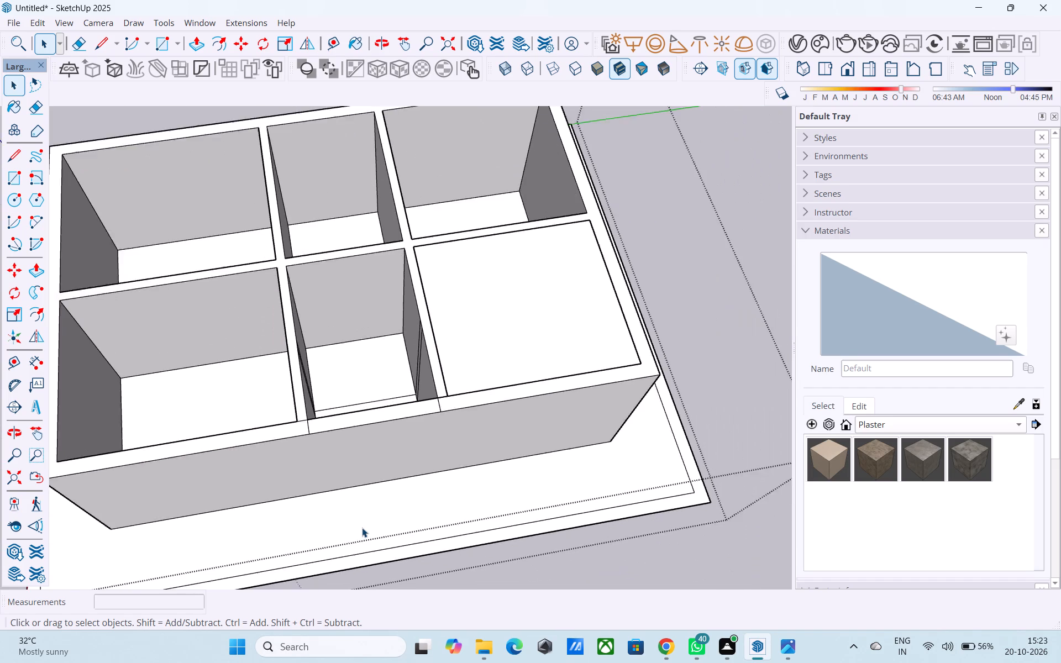
middle_drag(363, 519, 528, 328)
scroll(503, 279, up, 6)
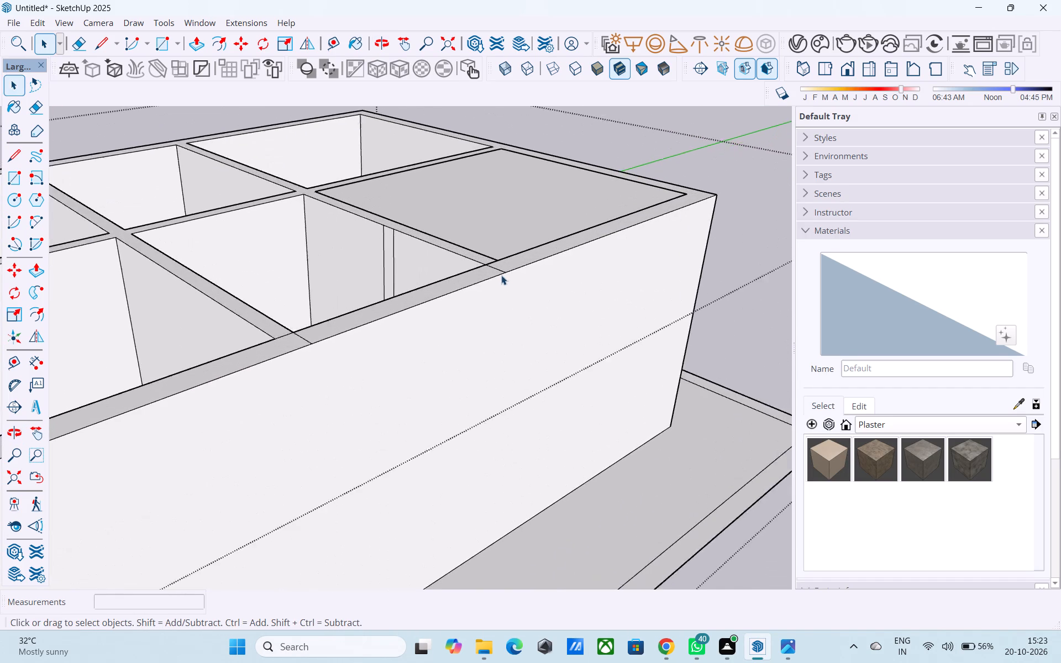
scroll(501, 275, up, 2)
middle_drag(494, 285, 30, 306)
scroll(139, 292, down, 6)
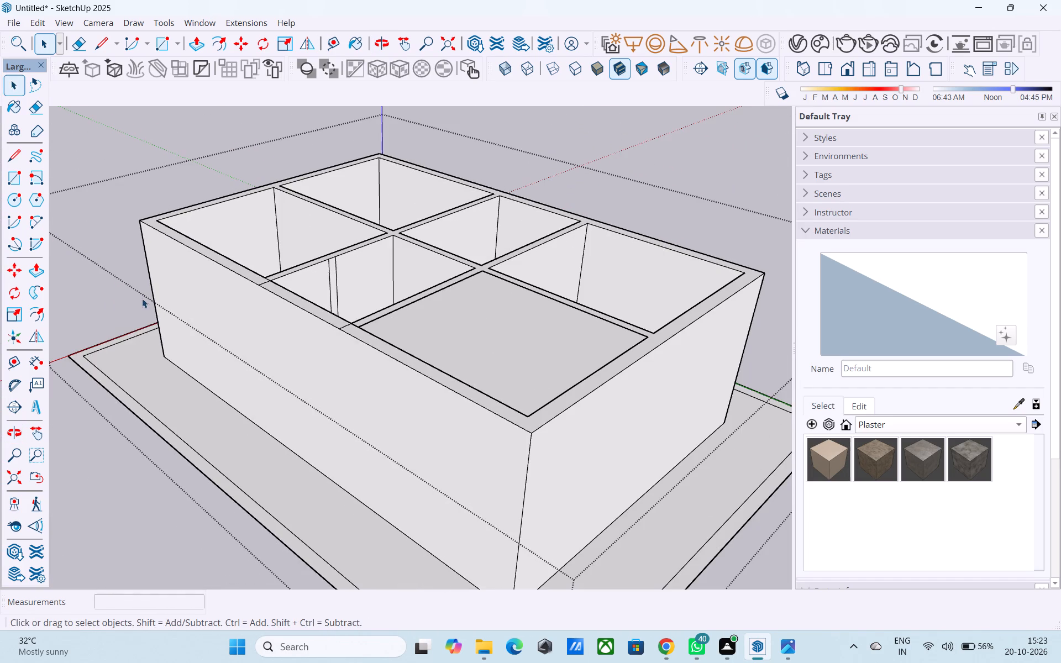
click(372, 345)
scroll(372, 345, up, 4)
click(372, 345)
click(373, 340)
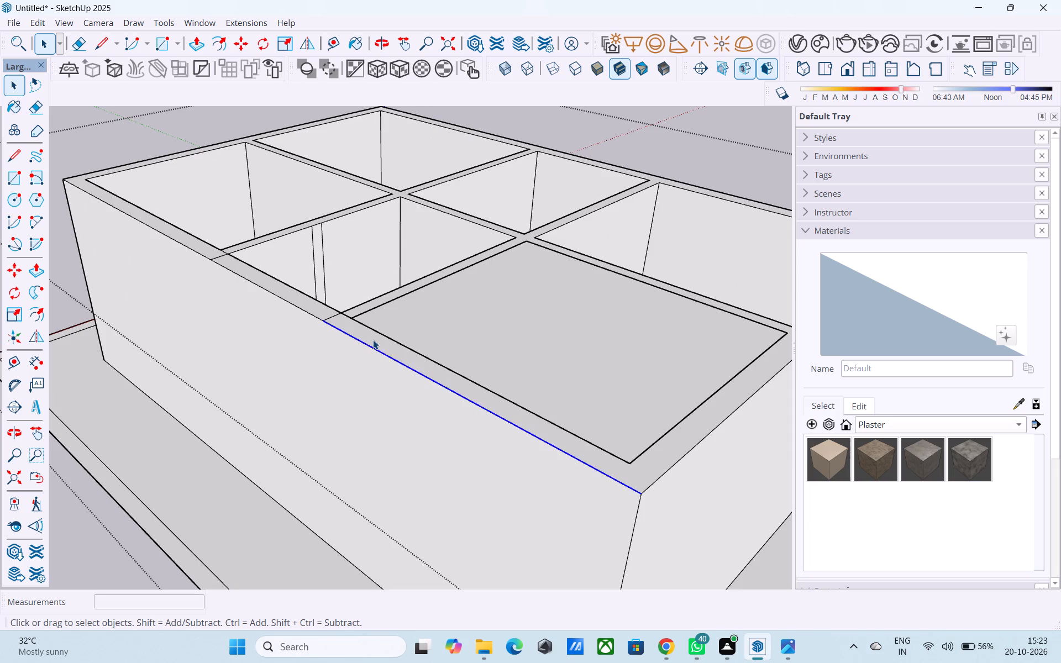
middle_drag(370, 340, 361, 394)
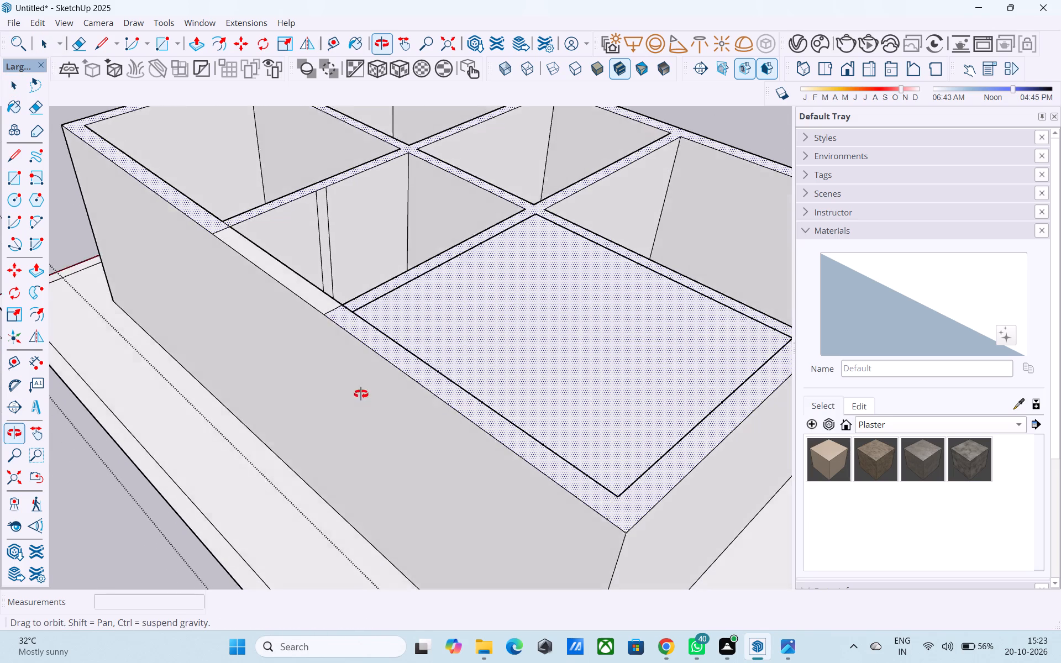
middle_drag(361, 394, 360, 395)
key(r)
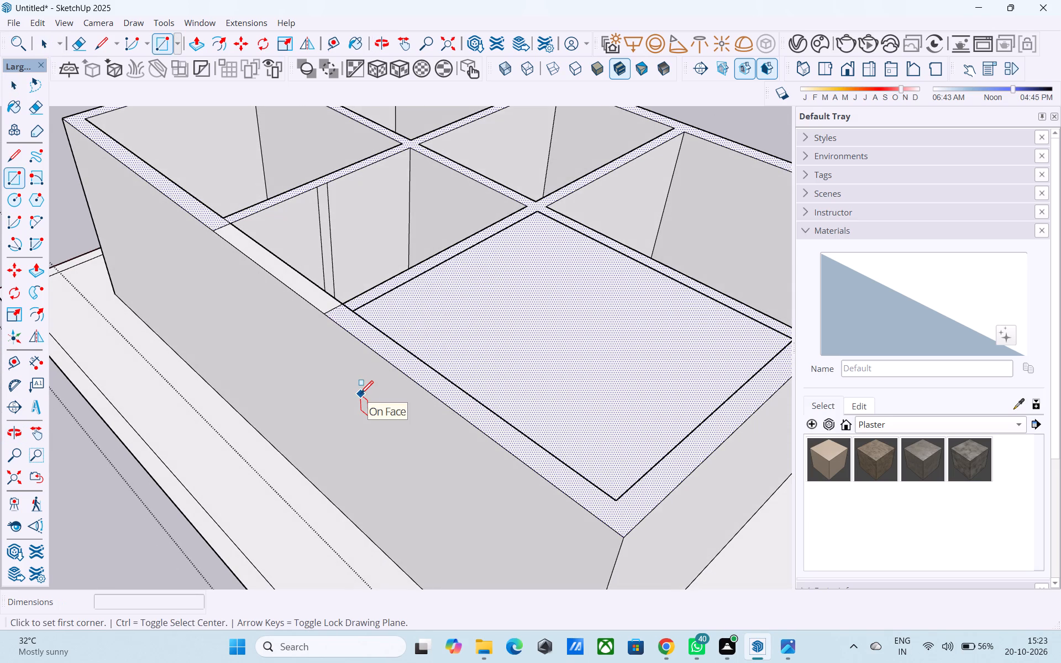
click(537, 213)
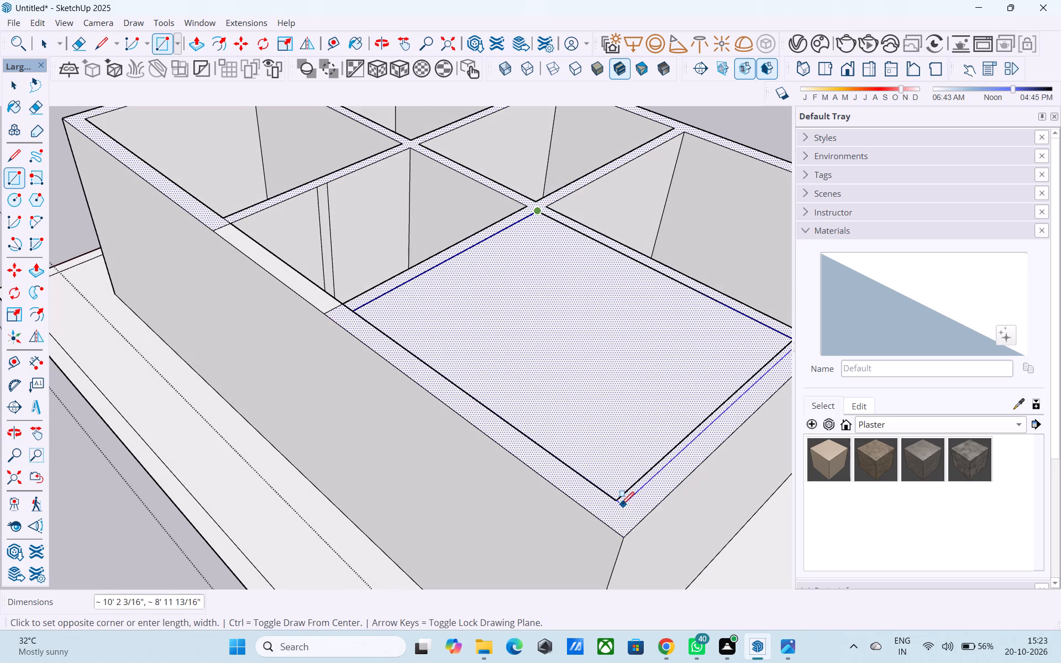
click(616, 500)
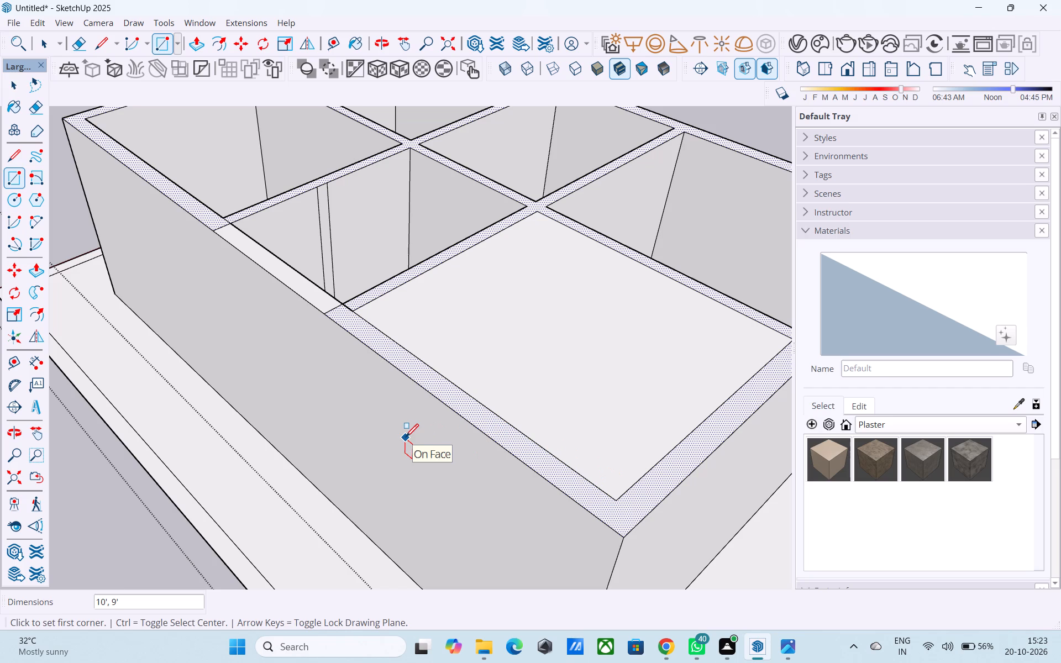
Delete the 10' by 9' face covering the corner room to open it from above.
key(space)
click(482, 386)
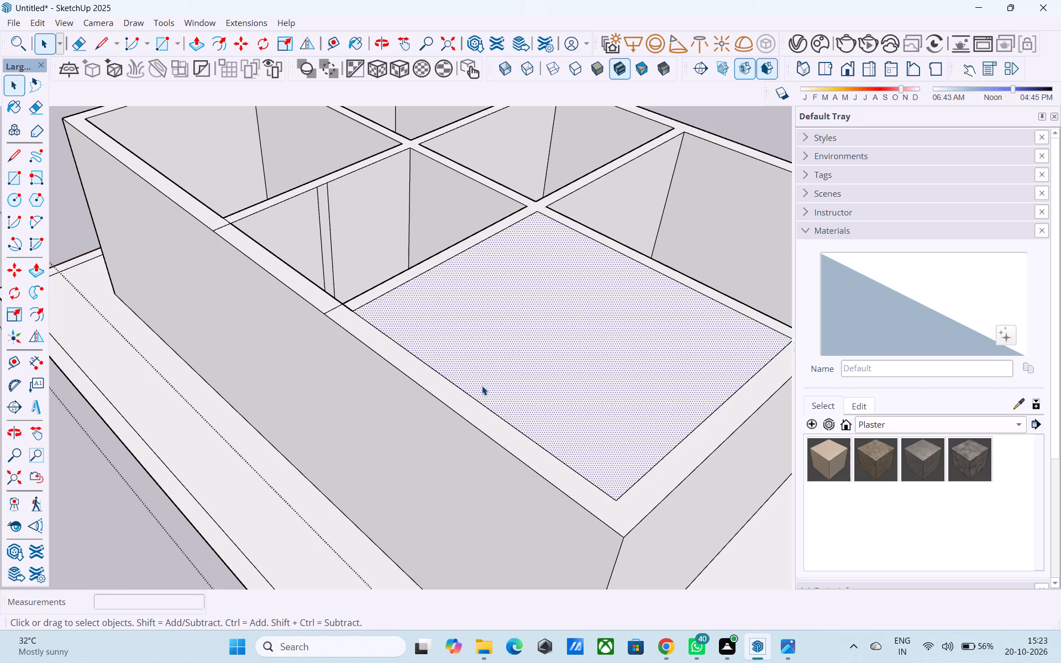
key(Delete)
Examine the opened corner room and the wall tops along the long outer wall from several angles.
scroll(471, 393, down, 1)
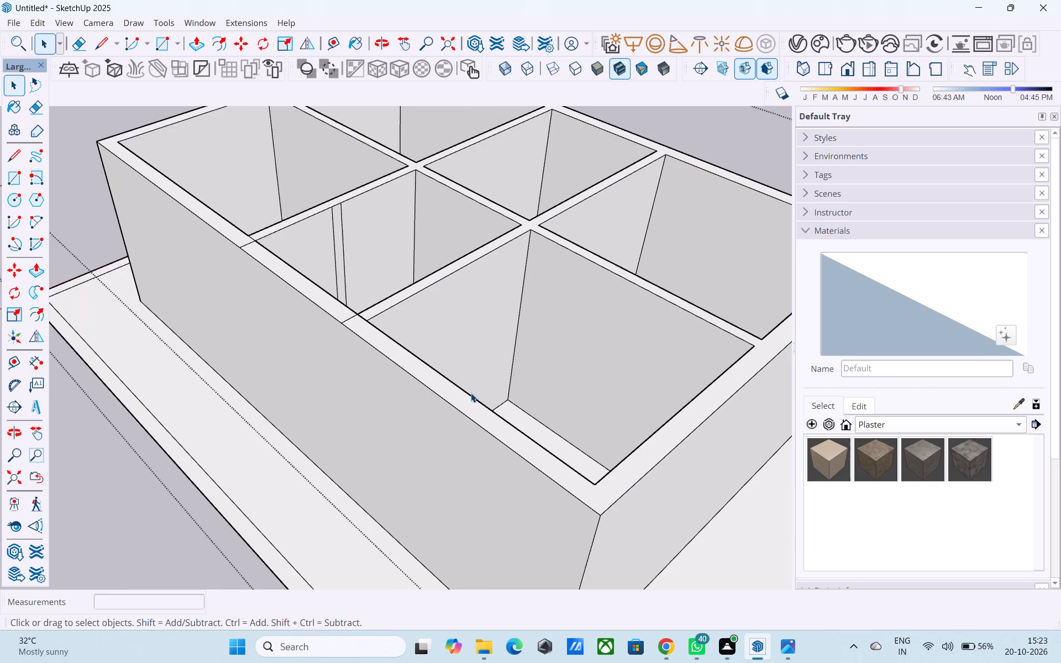
scroll(471, 393, down, 3)
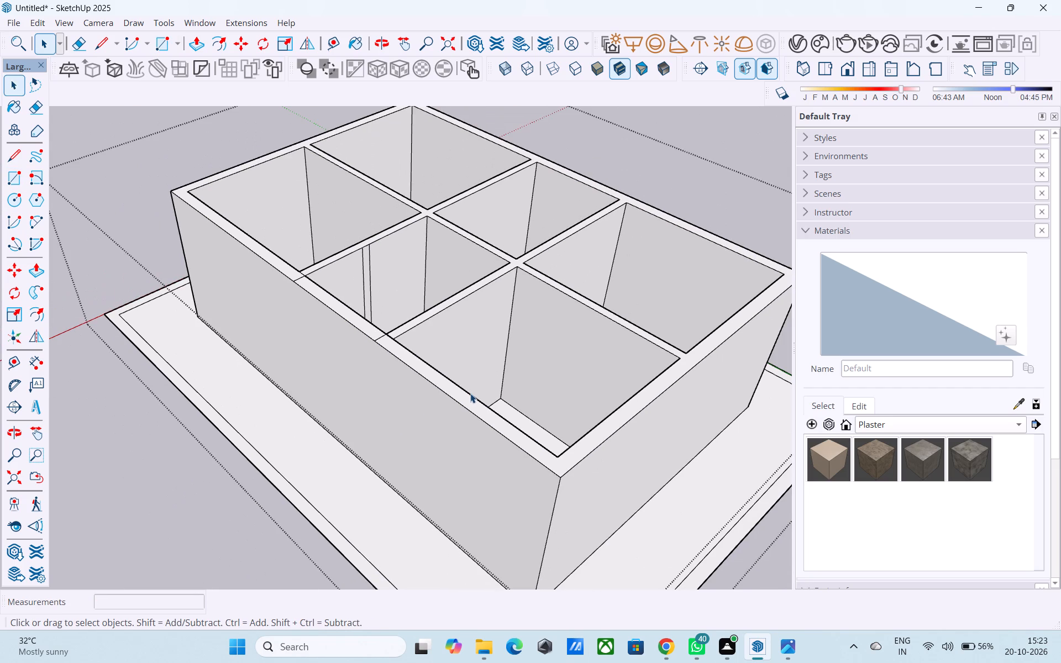
scroll(470, 393, down, 1)
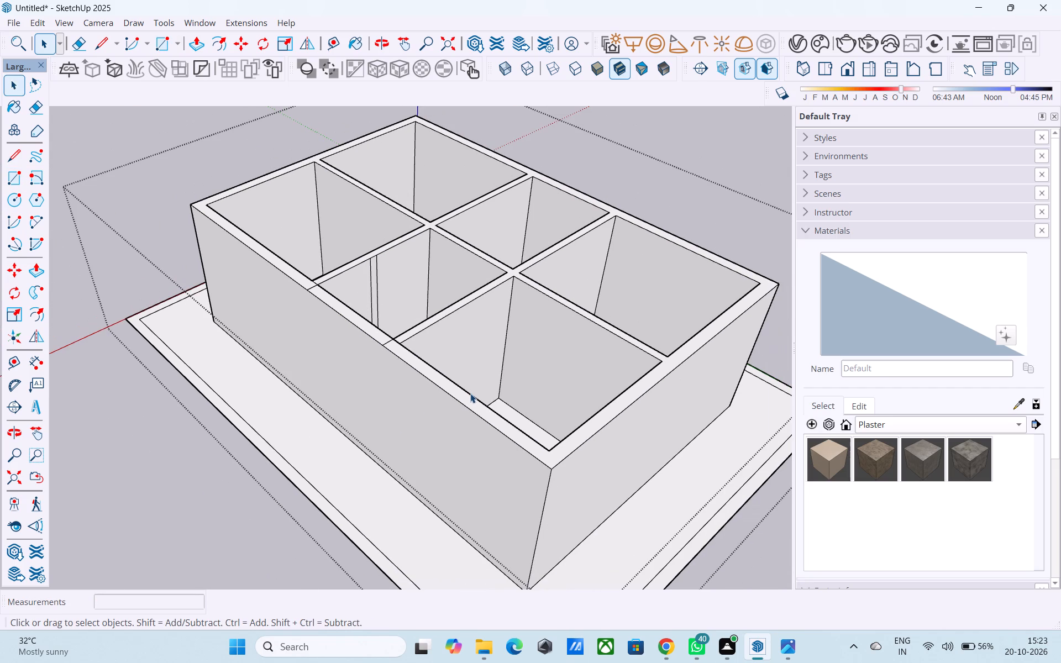
scroll(470, 393, down, 1)
middle_drag(469, 404, 482, 398)
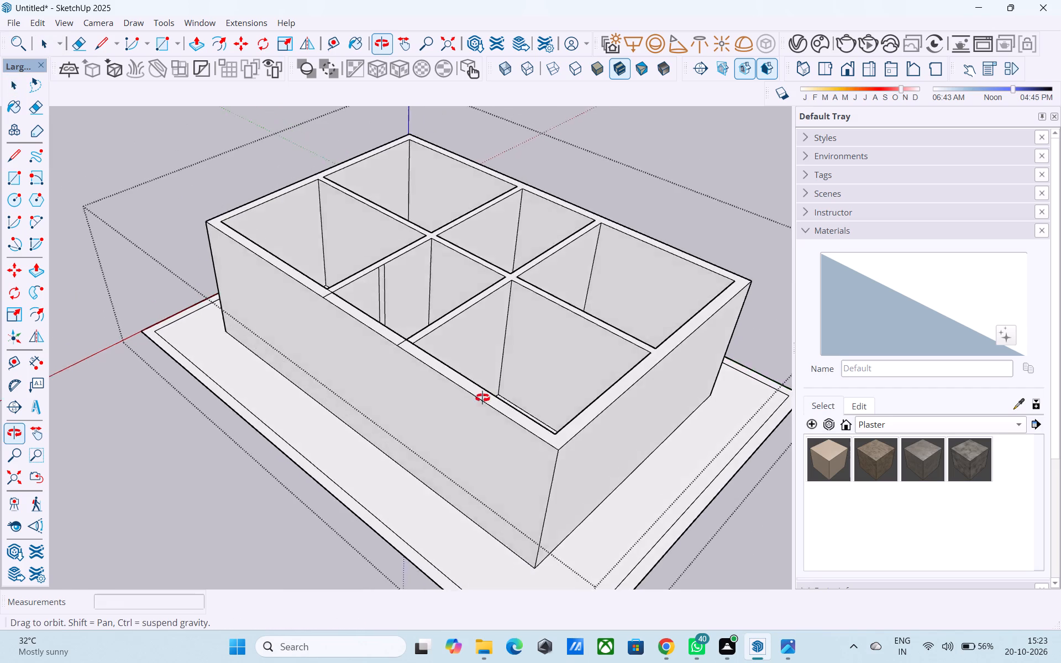
middle_drag(482, 398, 639, 392)
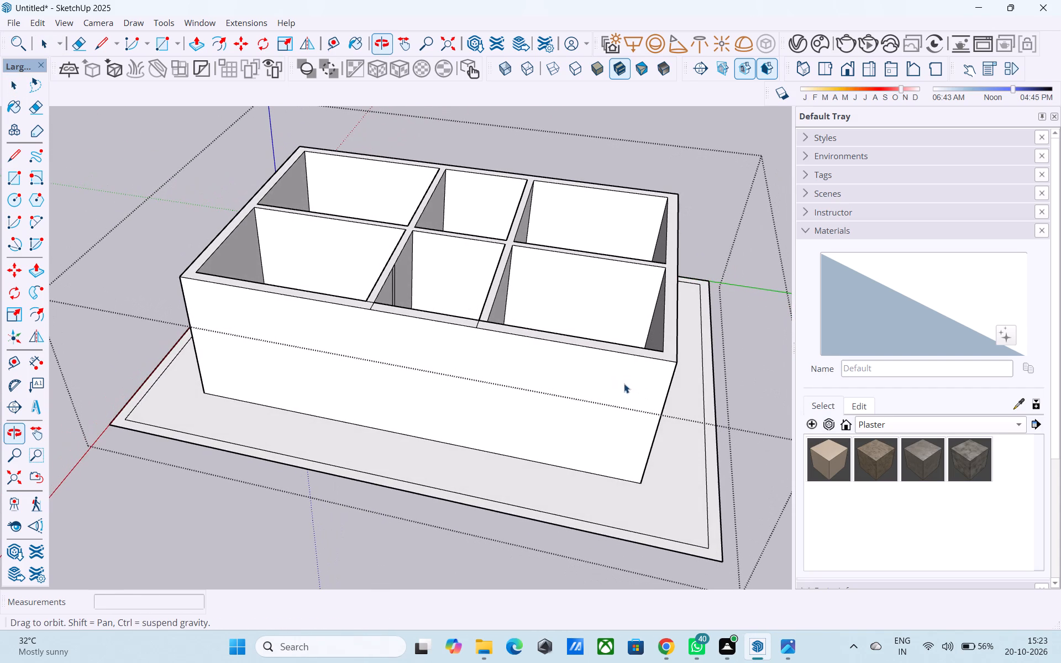
middle_drag(572, 380, 604, 503)
scroll(587, 486, up, 1)
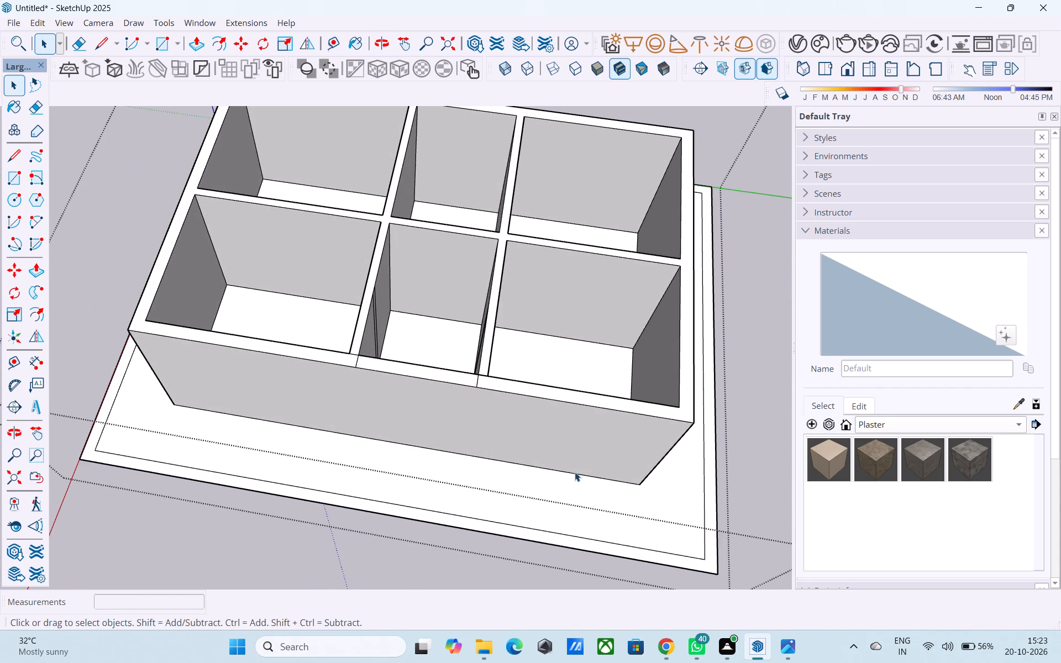
scroll(568, 466, up, 2)
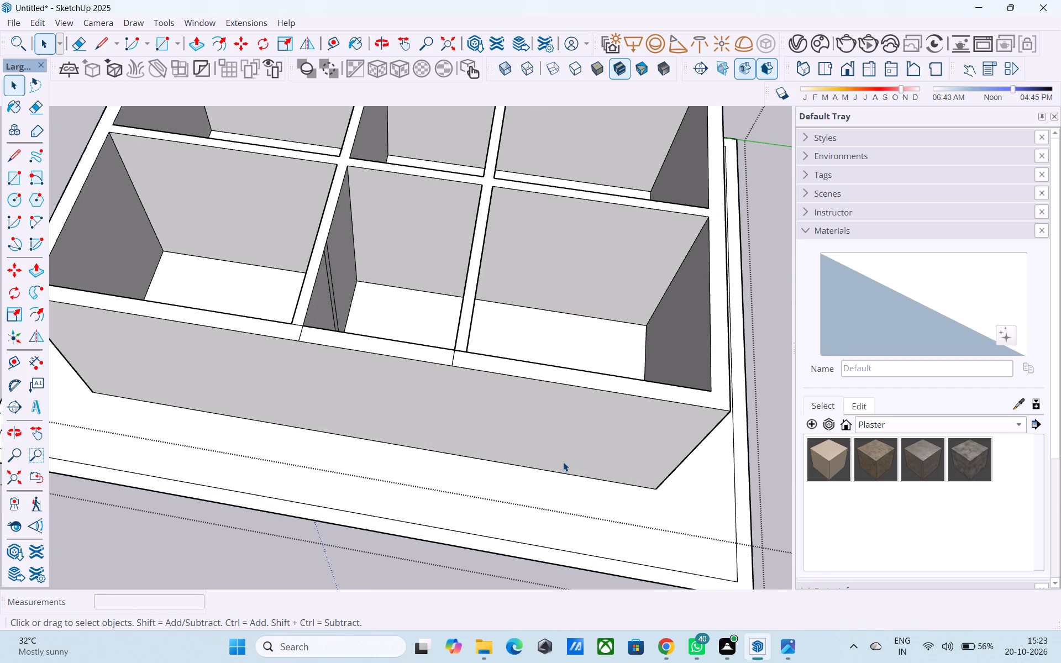
scroll(563, 462, up, 2)
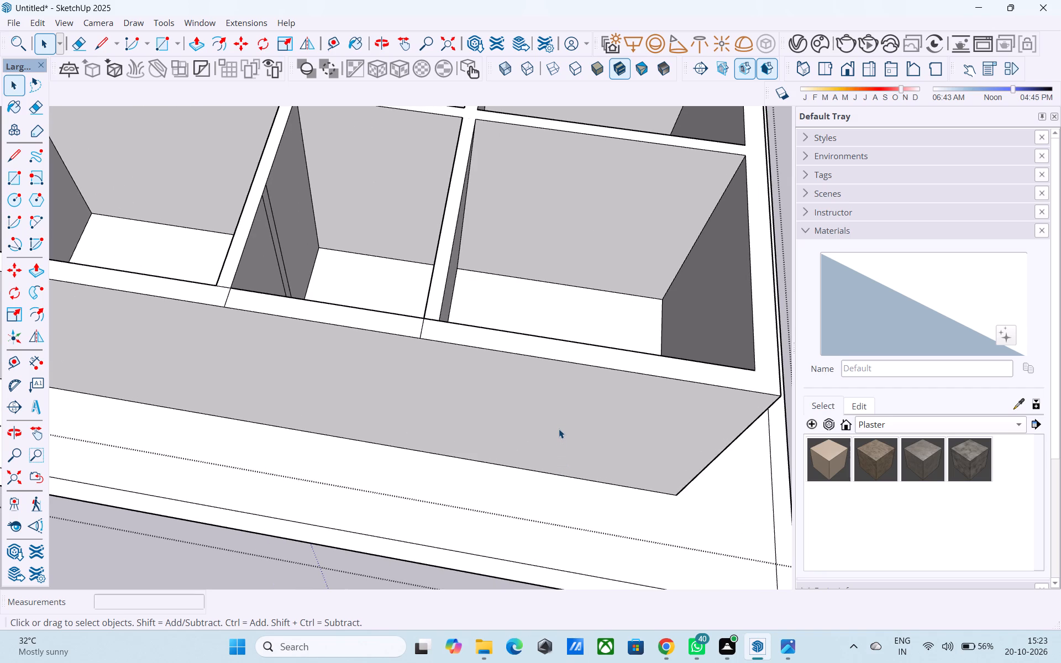
scroll(558, 436, down, 3)
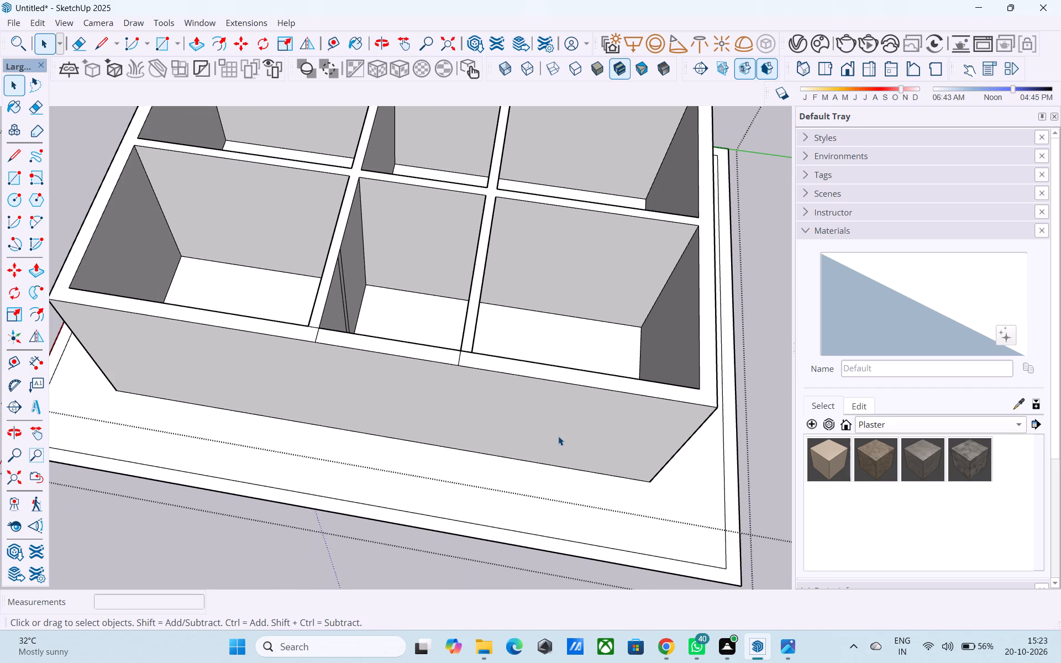
Erase the opened corner room's partition end edge and the adjoining 9" line across the outer wall's top.
middle_drag(470, 423, 471, 440)
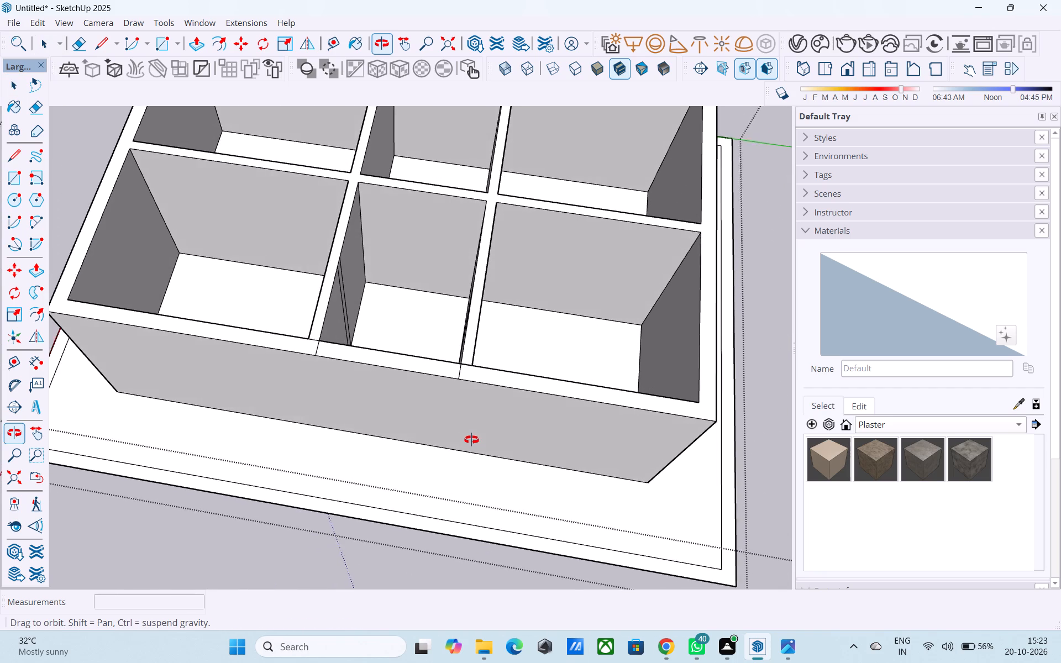
middle_drag(471, 440, 484, 494)
scroll(471, 387, up, 4)
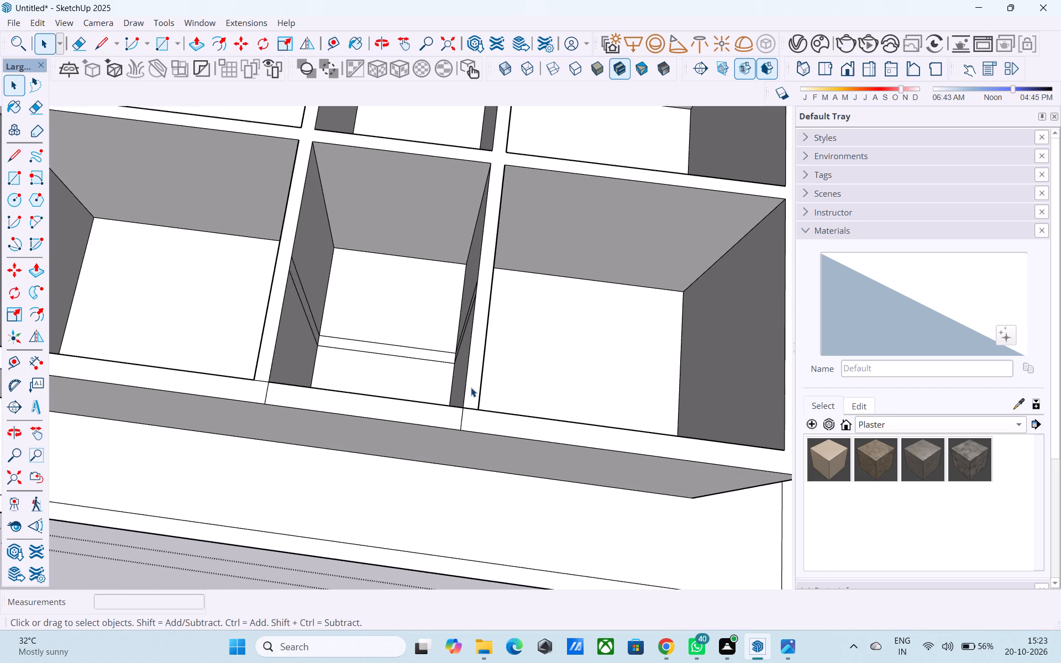
scroll(471, 387, up, 4)
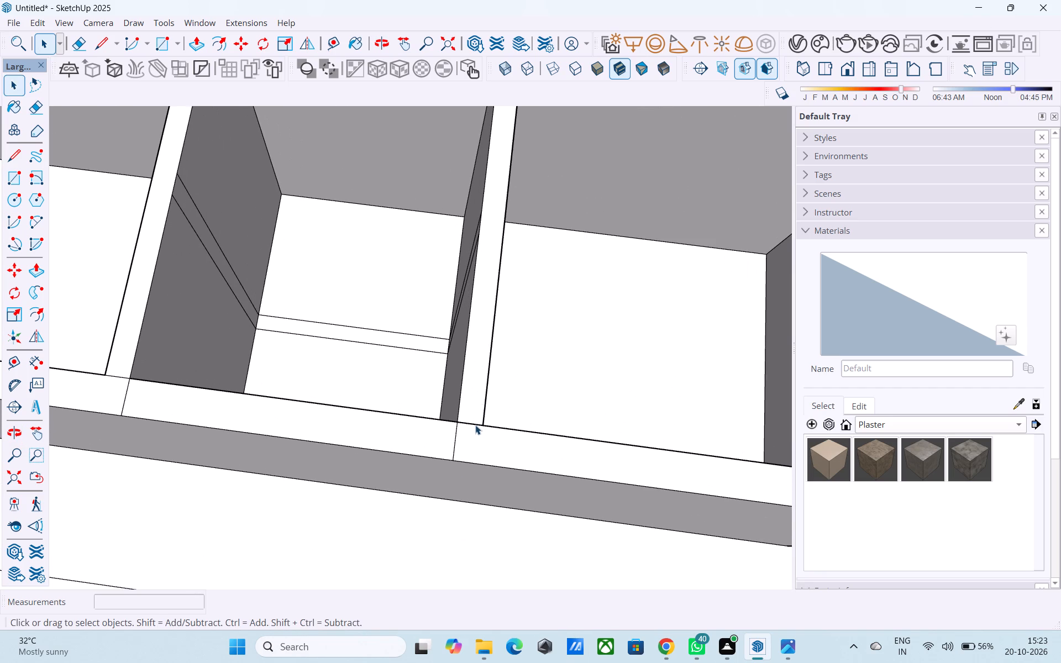
click(475, 425)
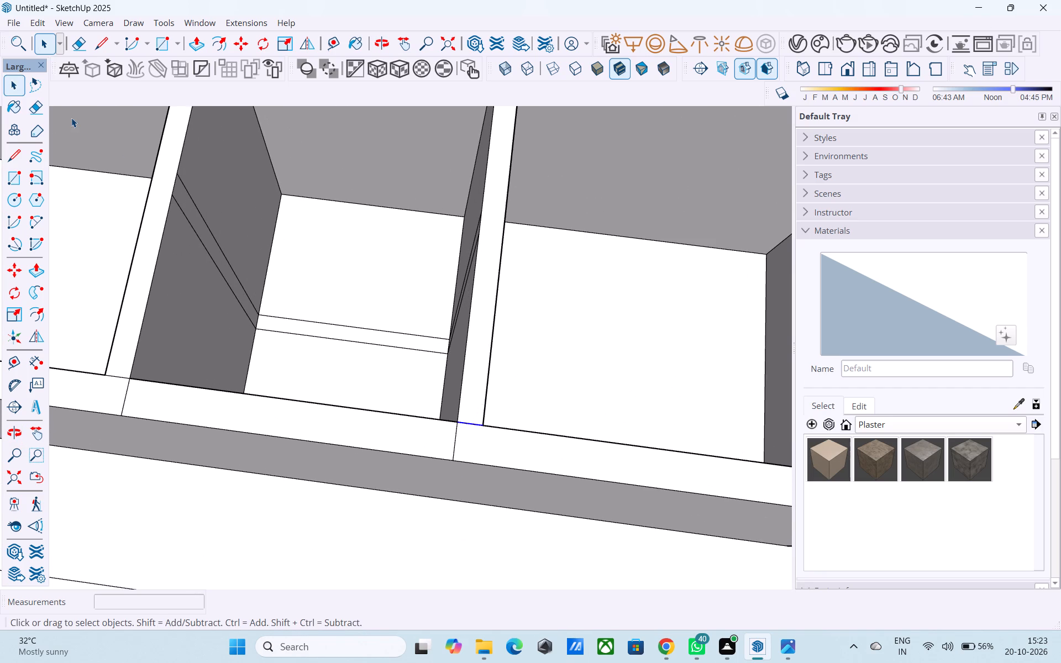
click(77, 54)
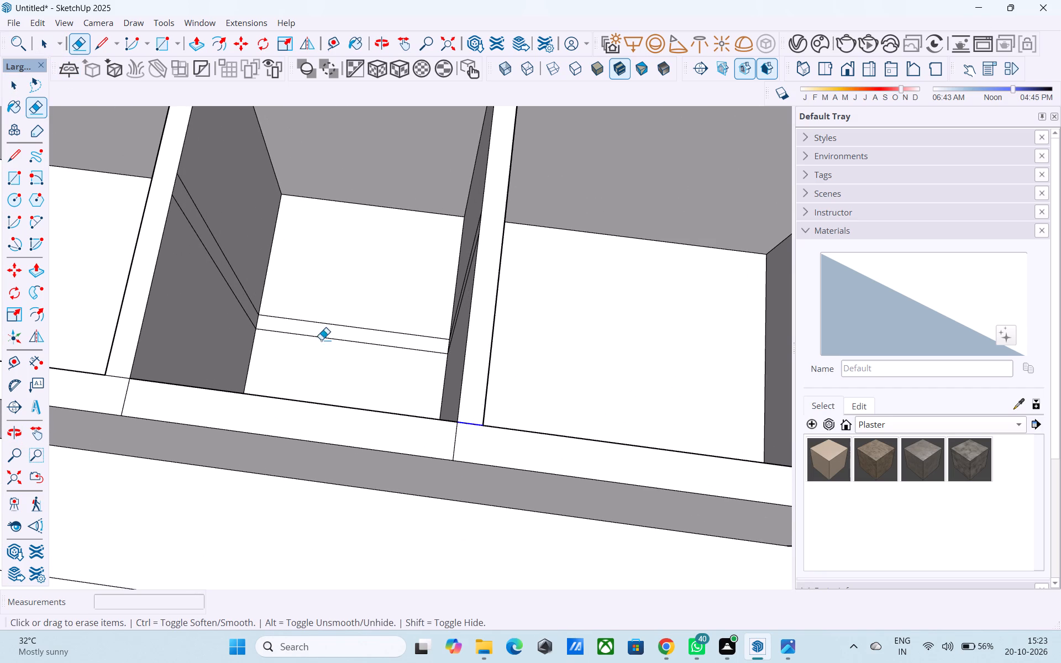
drag(476, 427, 470, 422)
click(459, 431)
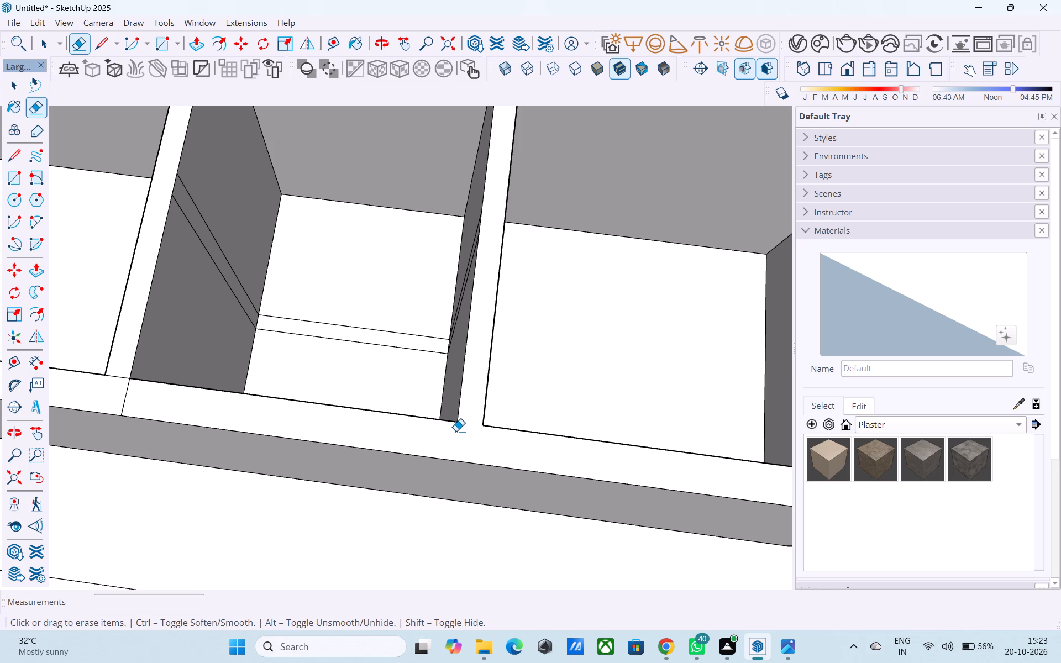
Erase the leftover pairs of lines on the floor and both partition faces of the middle room beside the long outer wall.
drag(375, 365, 367, 331)
drag(362, 325, 362, 342)
drag(244, 304, 244, 293)
drag(234, 302, 236, 293)
middle_drag(242, 307, 414, 255)
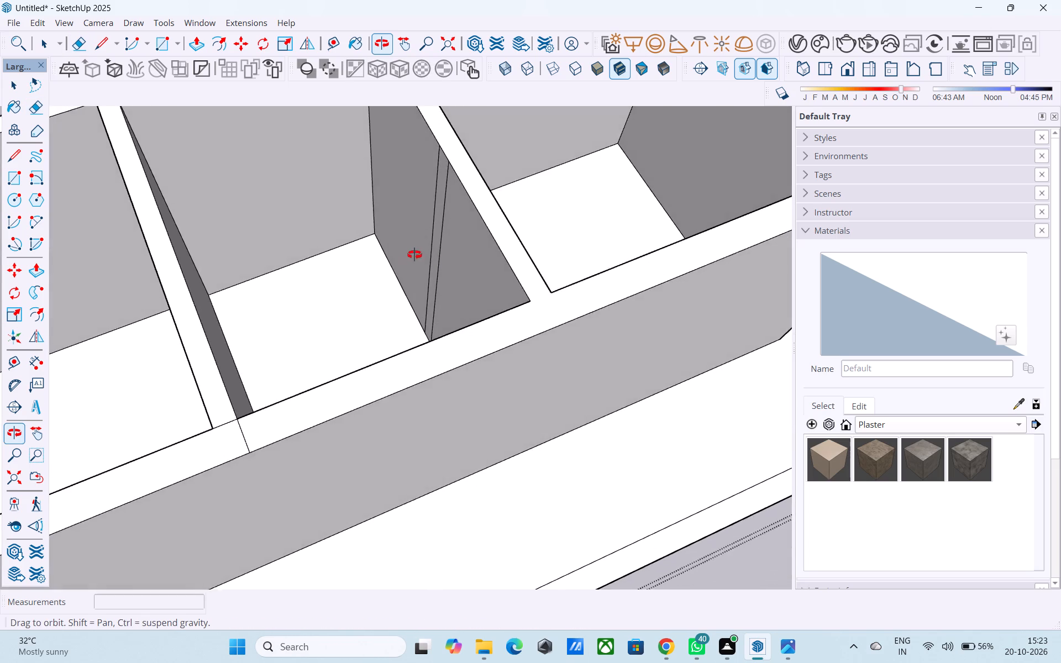
middle_drag(414, 255, 488, 248)
drag(438, 243, 409, 226)
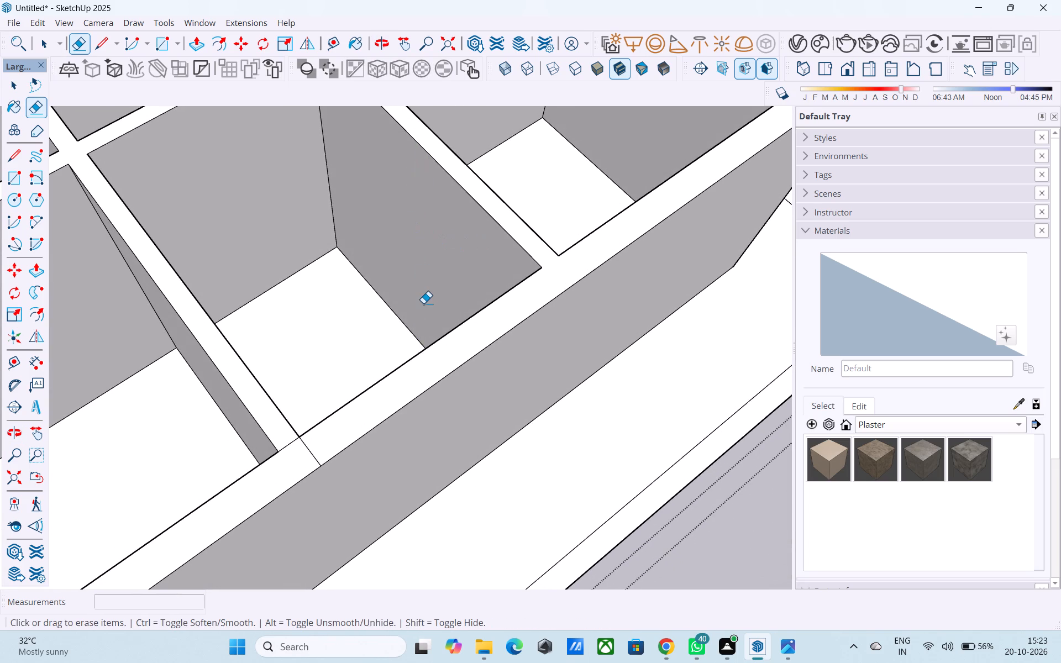
Erase the 9" line and partition end edge where the middle room's partition nearer the red axis meets the outer wall's top.
scroll(423, 303, down, 6)
scroll(371, 373, up, 5)
click(375, 365)
click(360, 365)
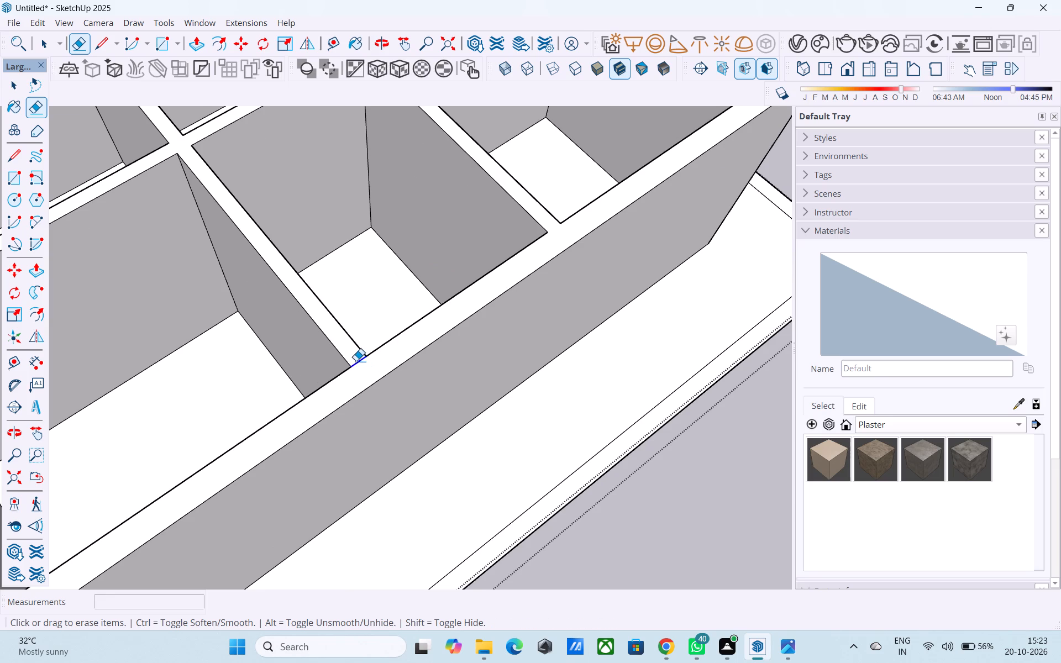
Examine the cleaned-up wall tops and the whole raised house model from farther away.
scroll(502, 351, down, 10)
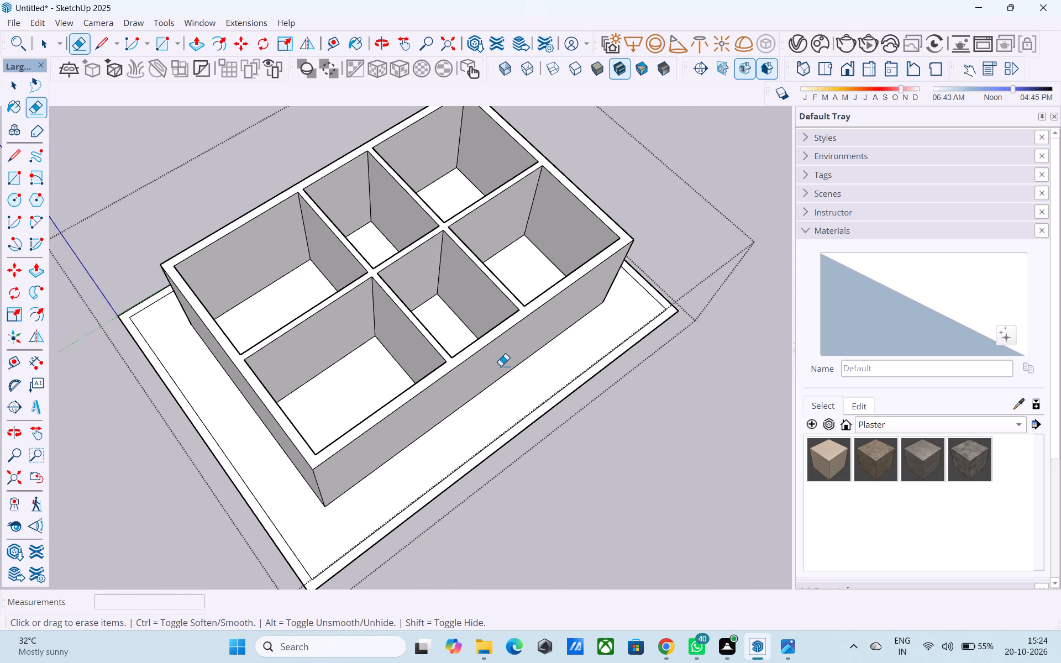
middle_drag(396, 359, 396, 343)
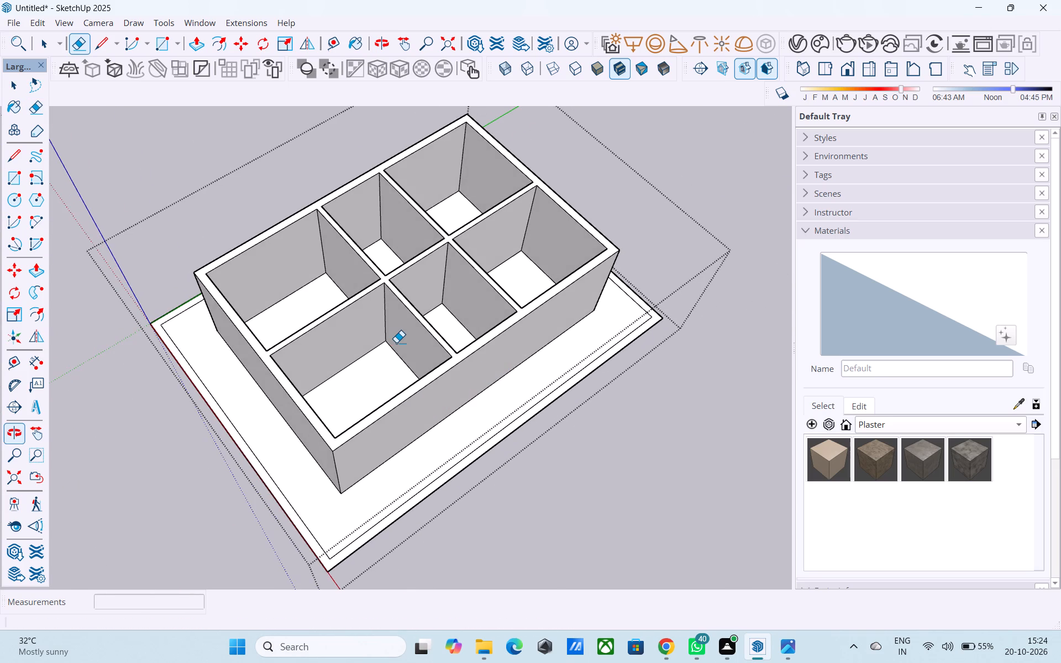
scroll(396, 343, down, 17)
middle_drag(396, 343, 270, 287)
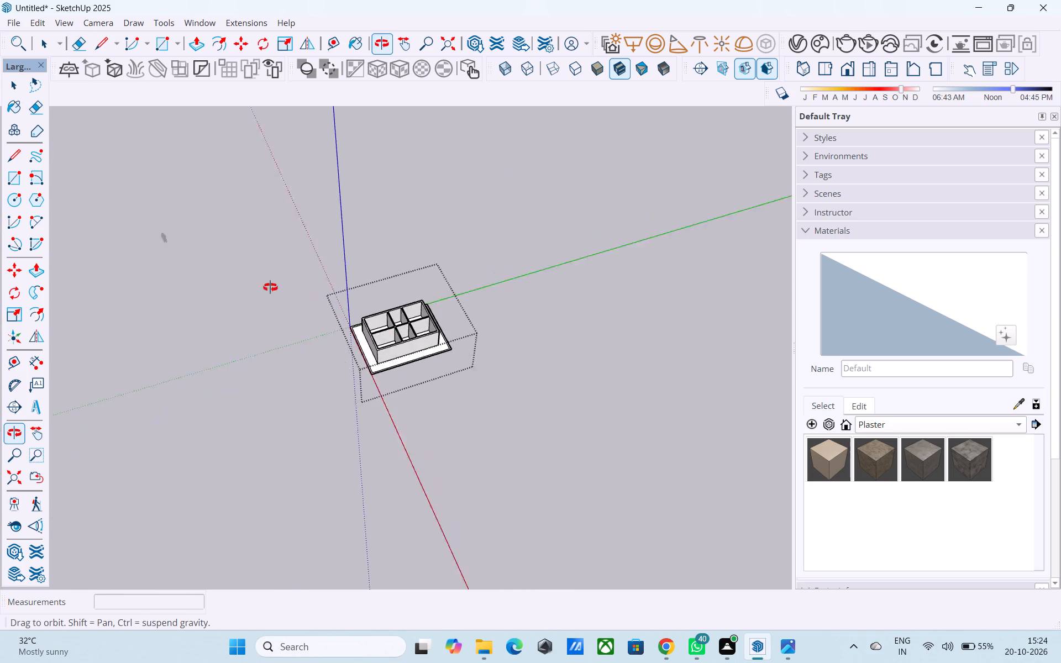
Examine the raised house model and its six rooms from low, overhead and closer viewpoints.
middle_drag(270, 287, 271, 286)
middle_drag(353, 336, 280, 293)
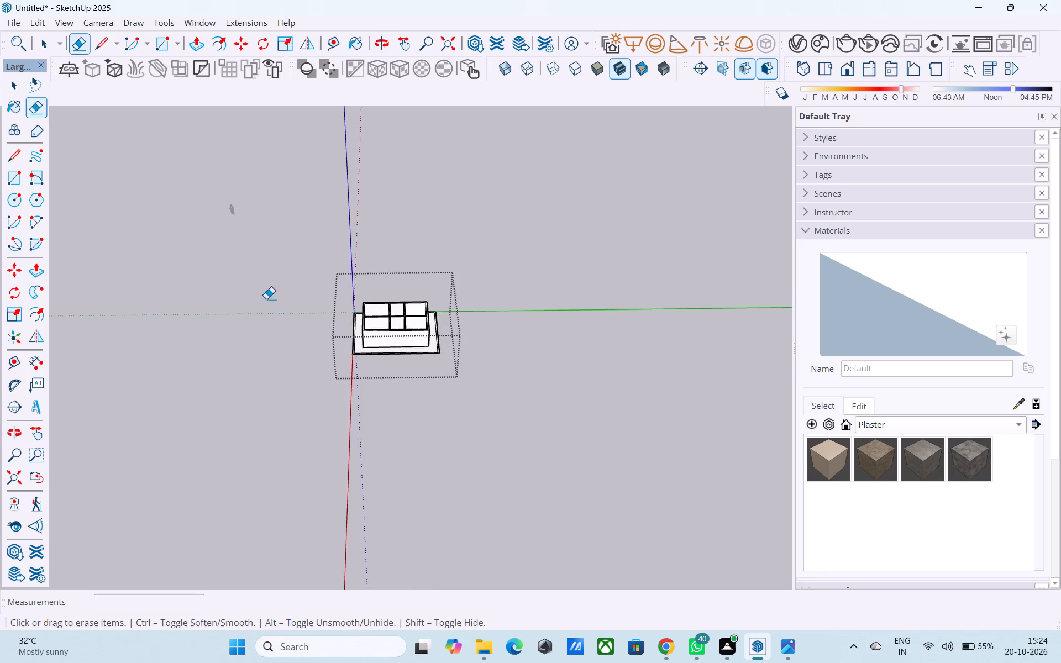
scroll(136, 322, down, 6)
middle_drag(261, 312, 319, 296)
scroll(320, 297, up, 6)
scroll(286, 407, up, 4)
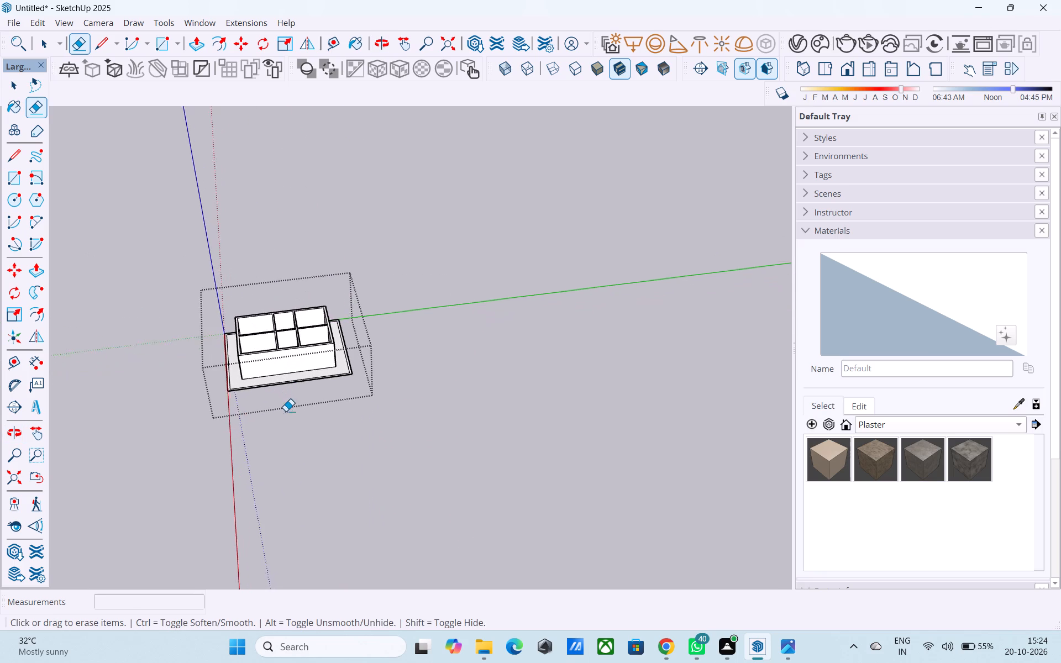
middle_drag(267, 418, 255, 320)
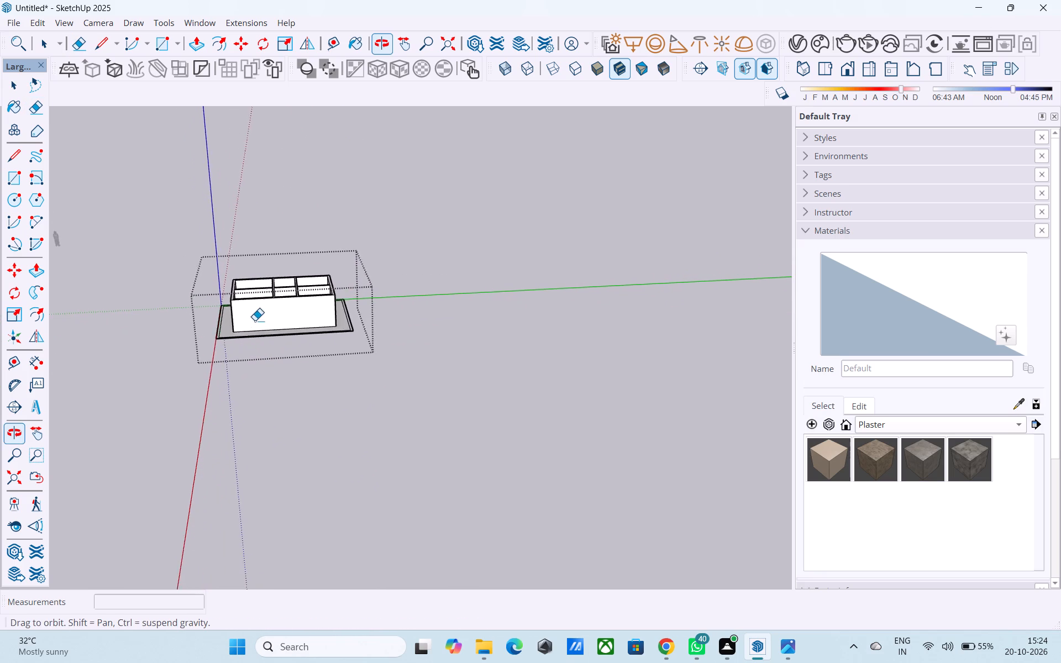
middle_drag(255, 320, 255, 321)
scroll(259, 271, up, 5)
scroll(312, 271, up, 4)
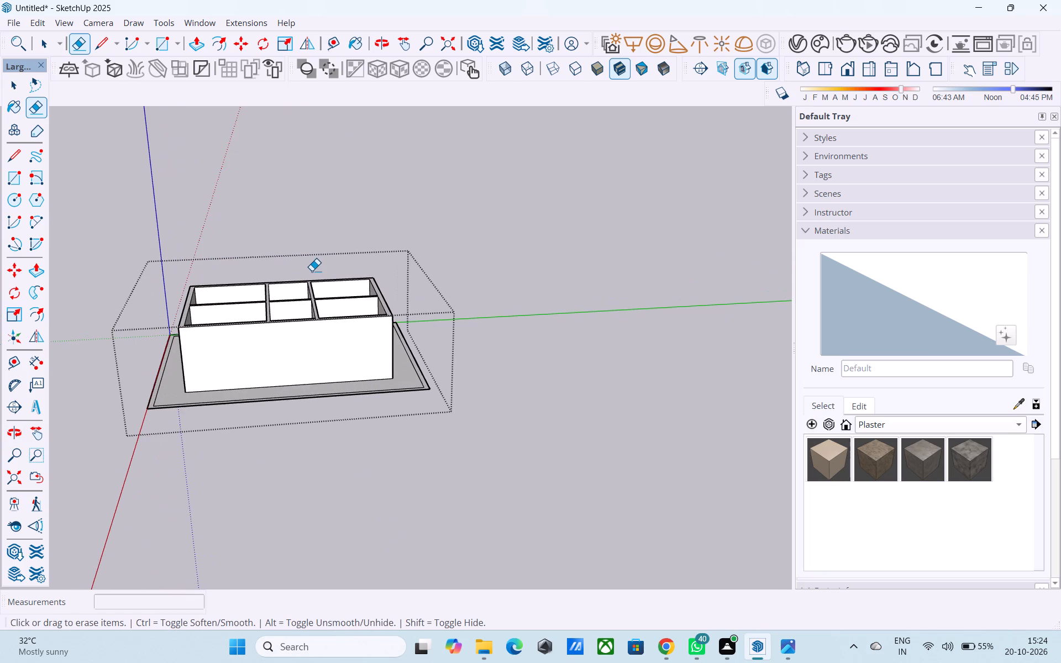
middle_drag(312, 271, 317, 329)
scroll(317, 330, down, 1)
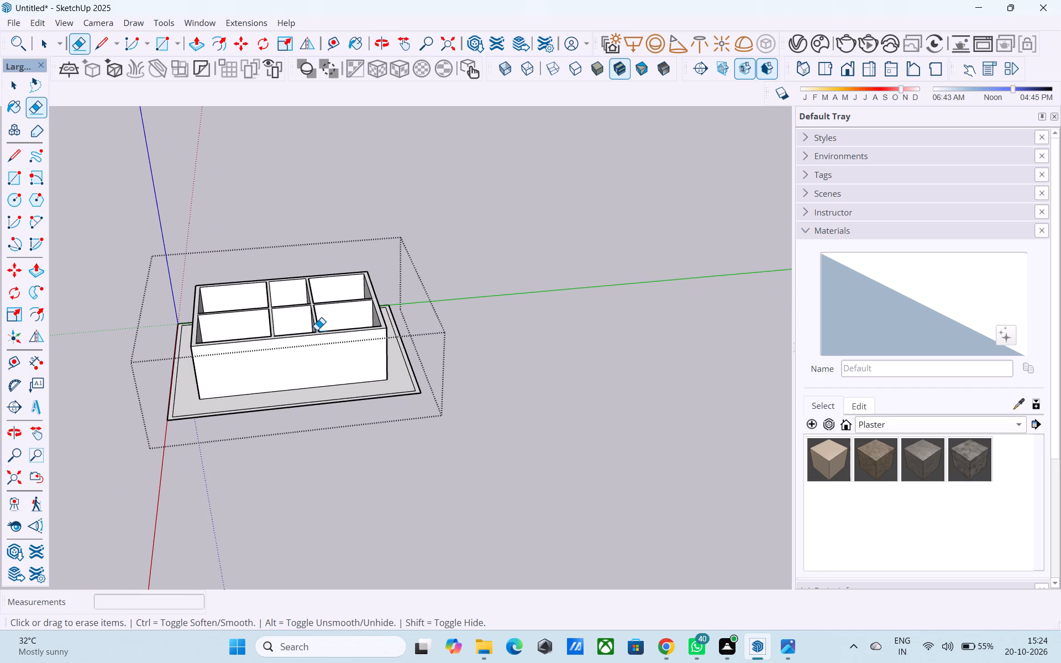
scroll(317, 330, up, 2)
middle_drag(317, 330, 334, 399)
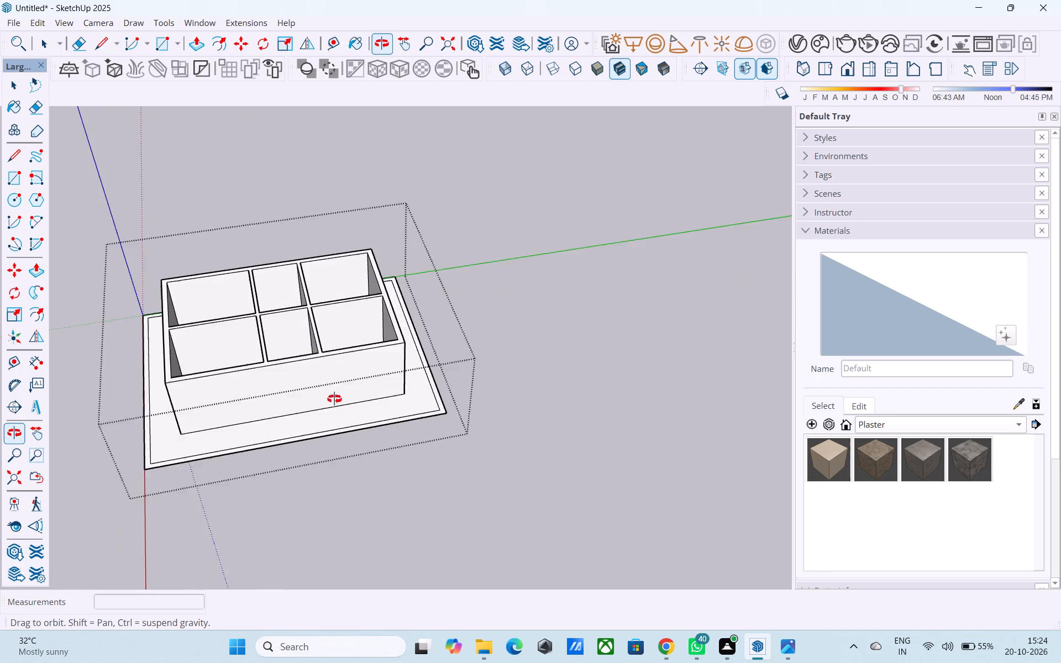
middle_drag(334, 399, 356, 478)
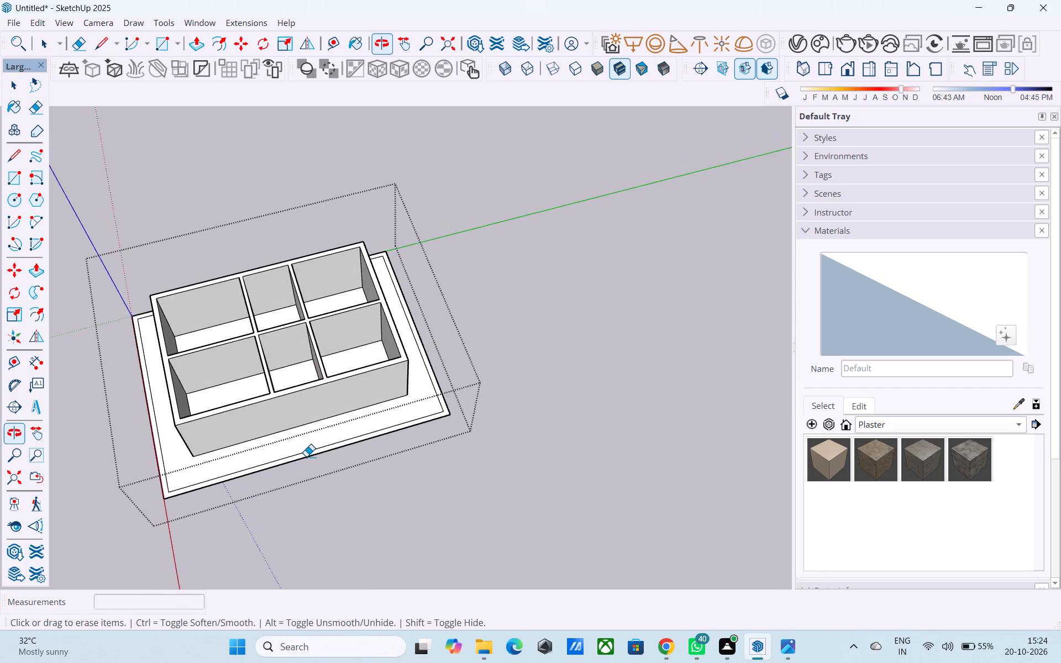
scroll(303, 451, up, 2)
scroll(282, 408, down, 3)
middle_drag(282, 407, 334, 345)
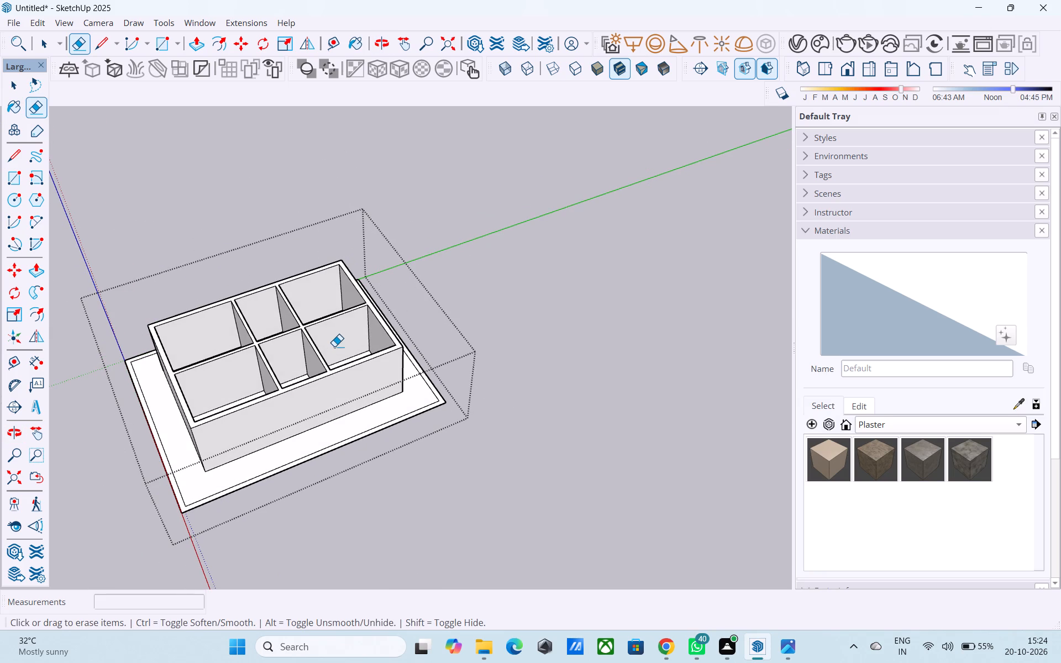
Draw two 9" lines across the long outer wall's top, continuing the middle room's side of both partitions.
key(l)
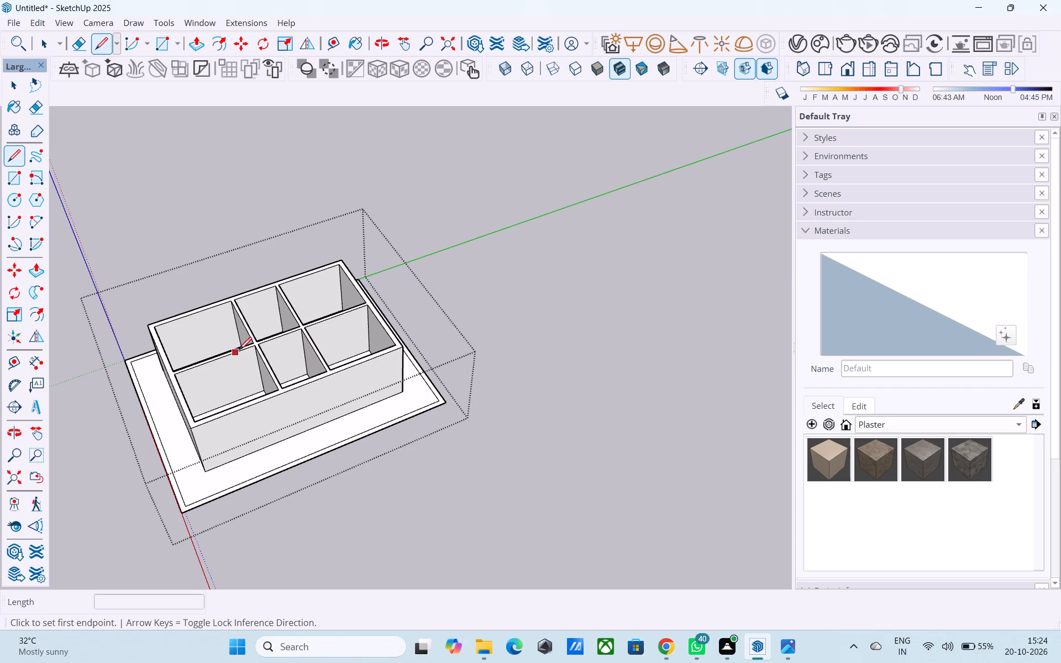
scroll(279, 382, up, 19)
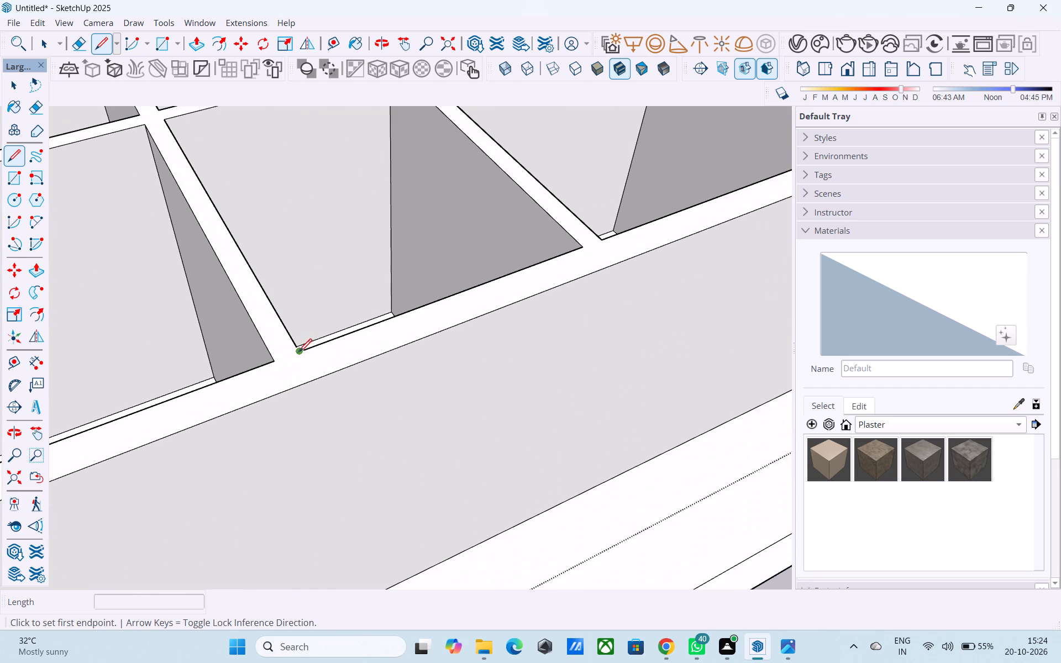
click(301, 352)
click(314, 378)
click(584, 249)
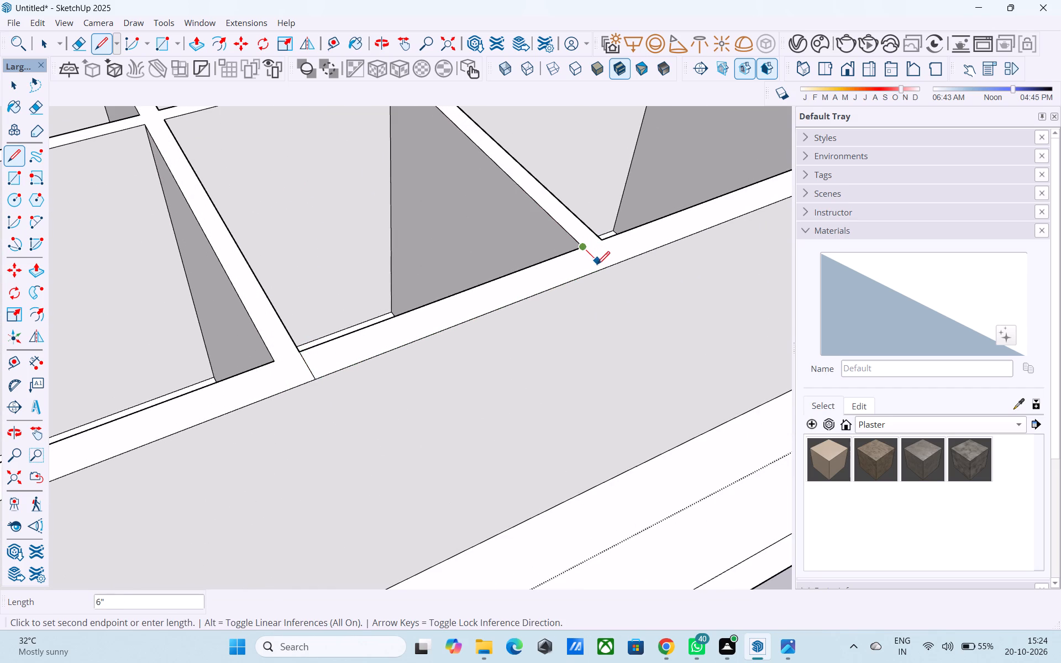
click(601, 272)
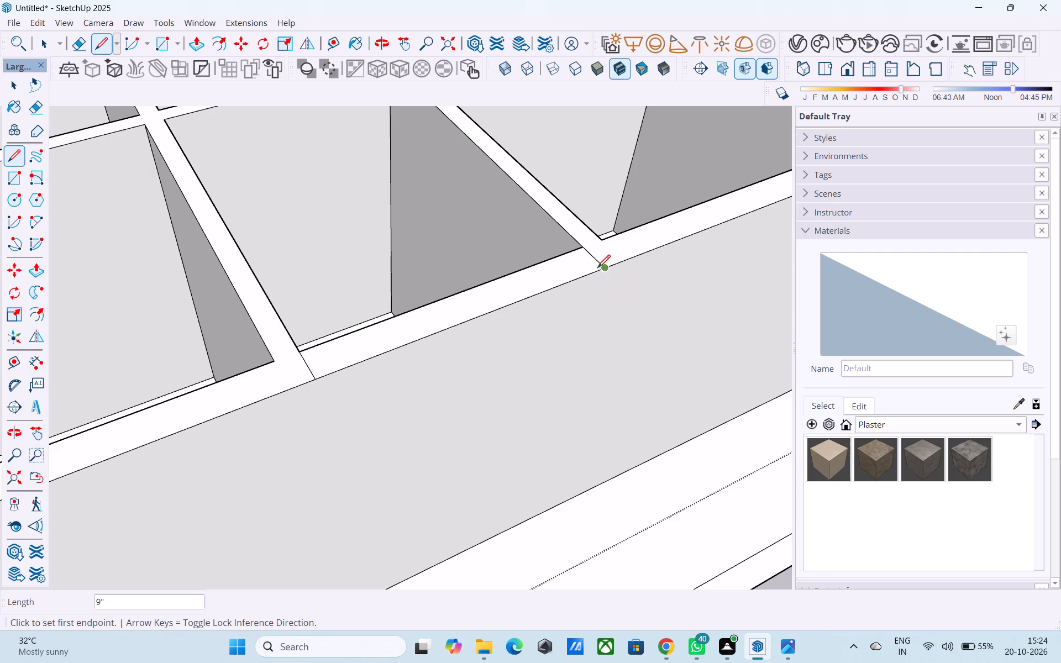
Push the outer wall's top section between the two 9" lines down 10' to the floor, opening the middle room.
key(space)
click(560, 262)
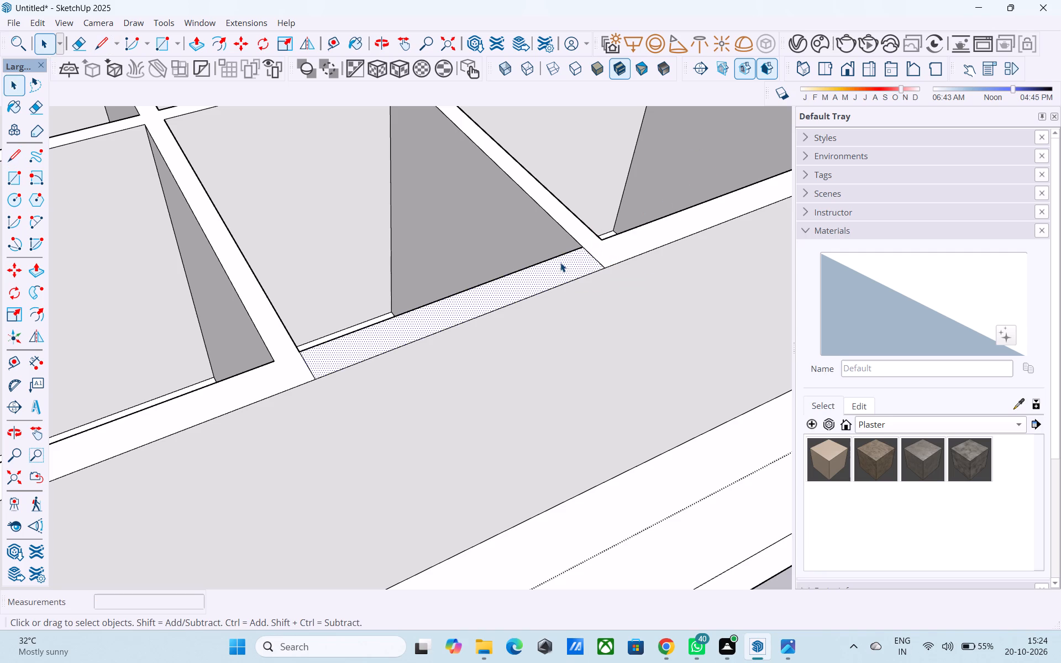
key(p)
click(560, 262)
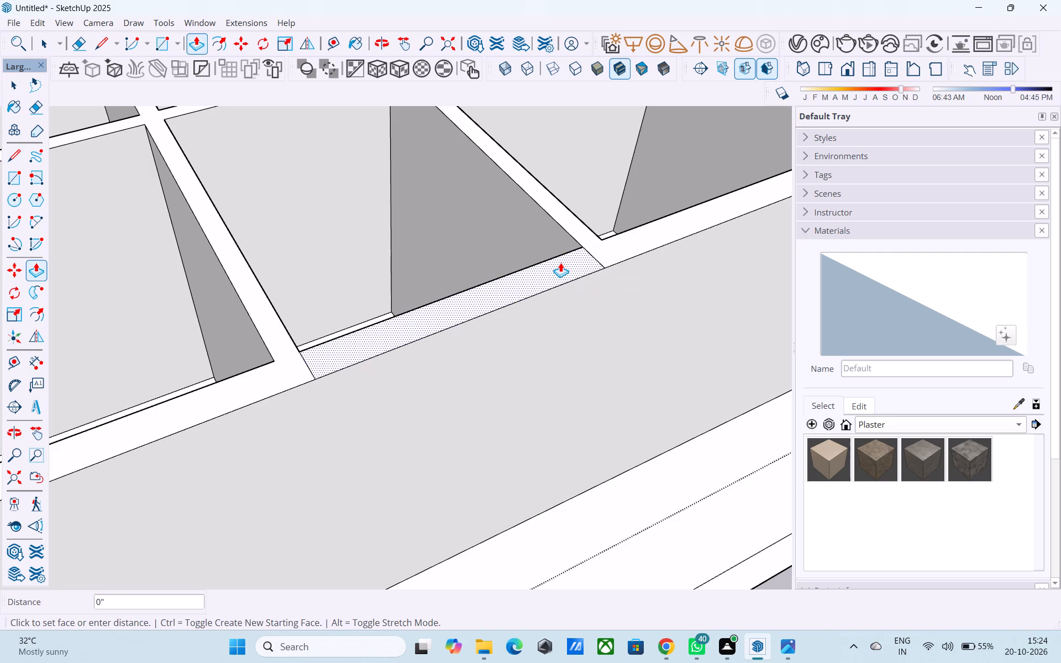
scroll(440, 211, down, 2)
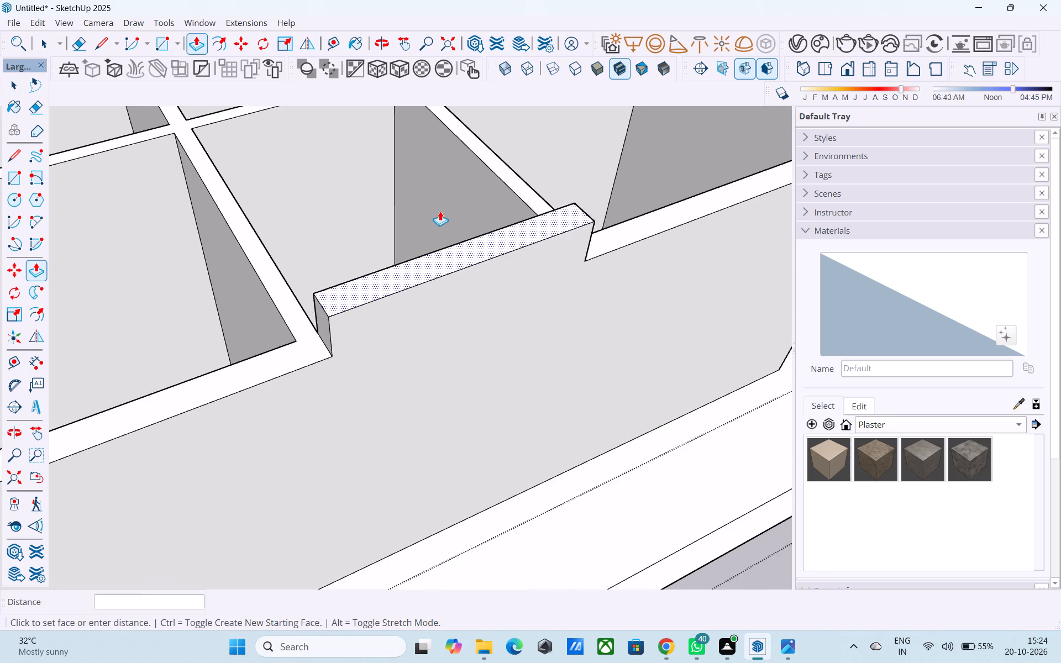
scroll(440, 211, down, 3)
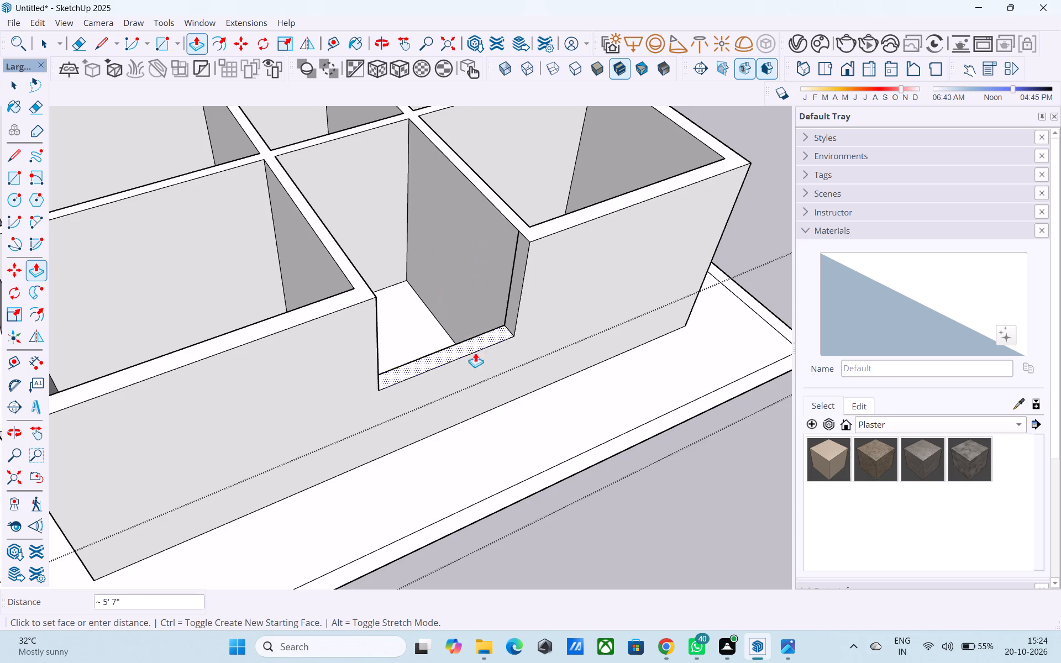
click(486, 415)
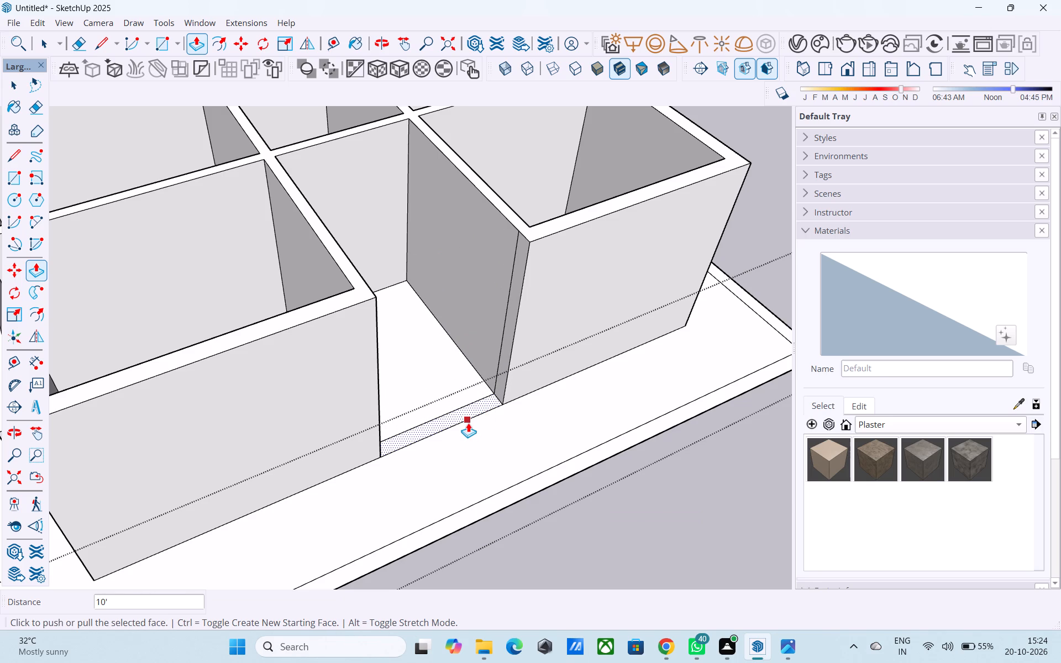
Examine the full-height opening in the middle room's outer wall and the surrounding rooms from several sides, clearing the selection.
scroll(547, 414, down, 1)
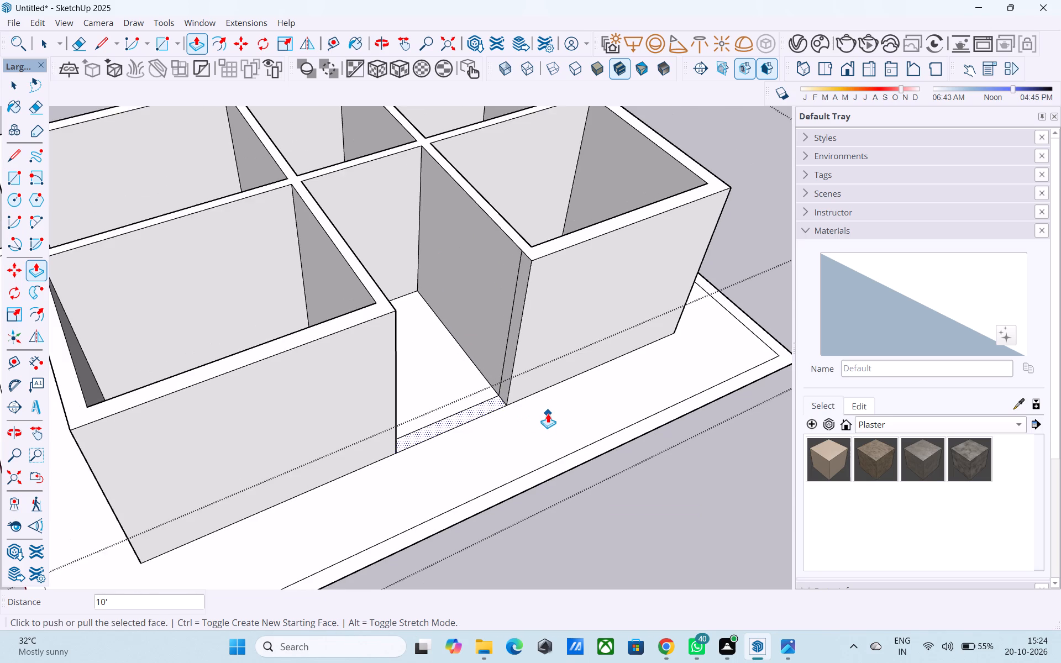
scroll(548, 413, down, 3)
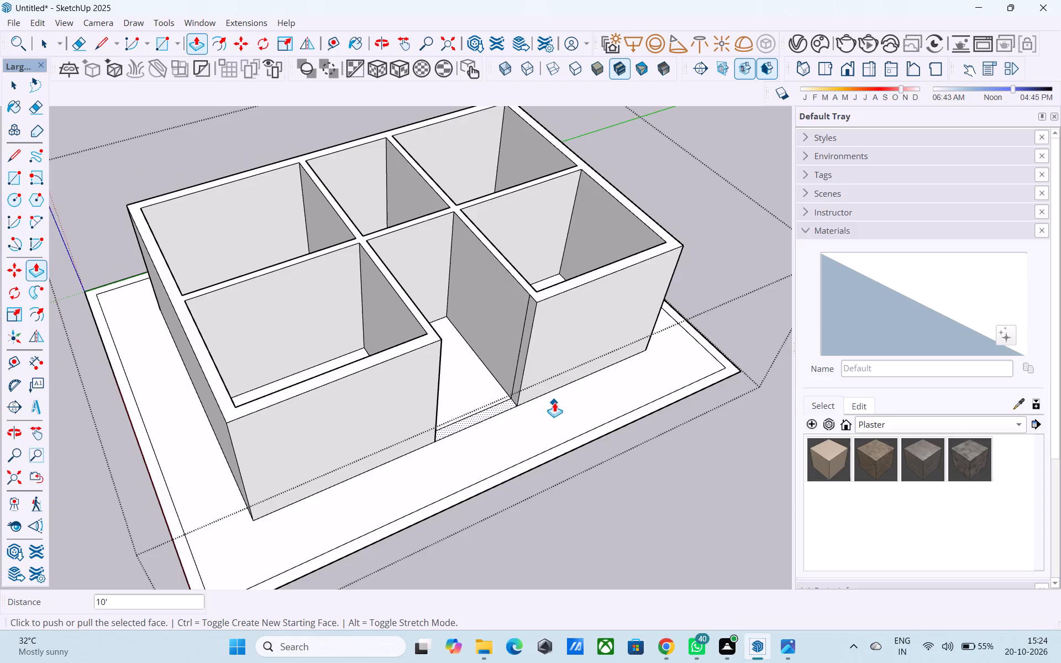
scroll(554, 402, down, 3)
middle_drag(555, 400, 391, 259)
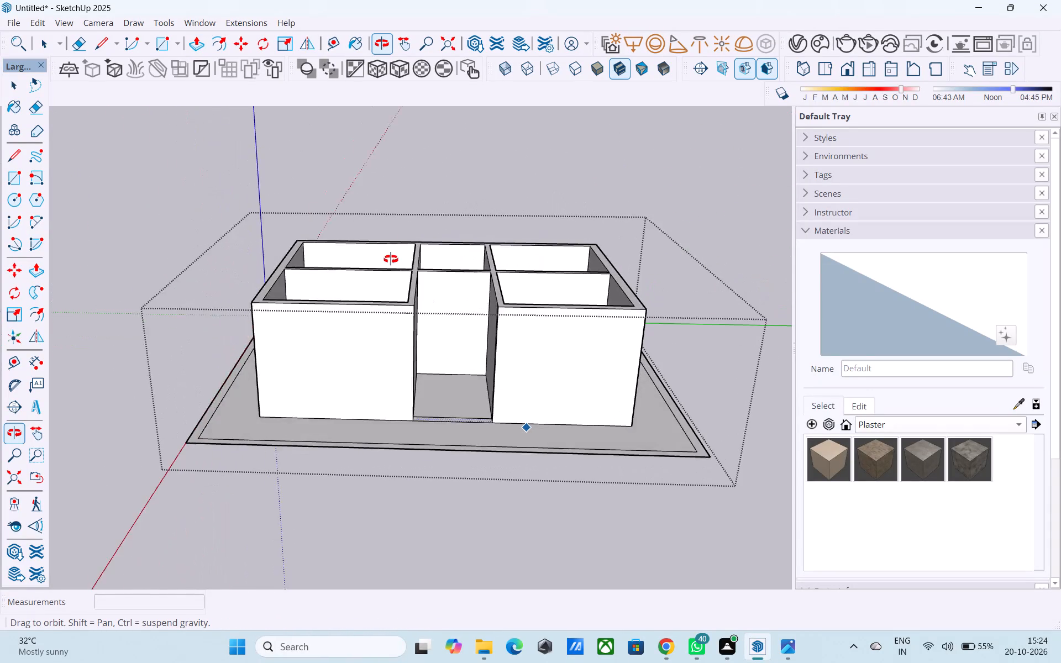
middle_drag(391, 259, 468, 525)
middle_drag(479, 339, 466, 460)
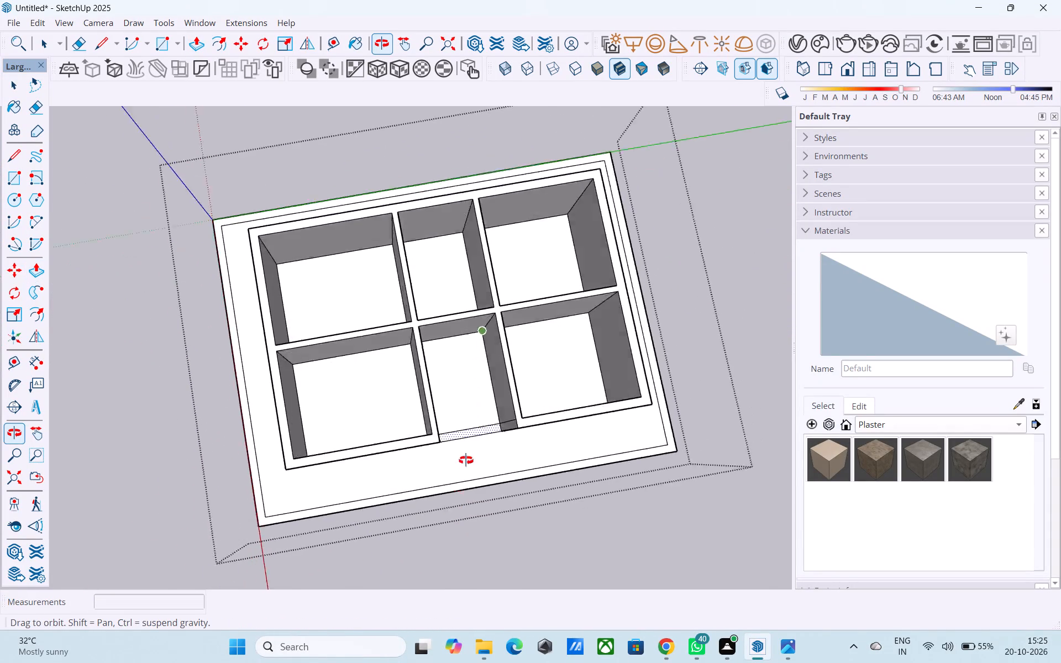
middle_drag(466, 460, 665, 219)
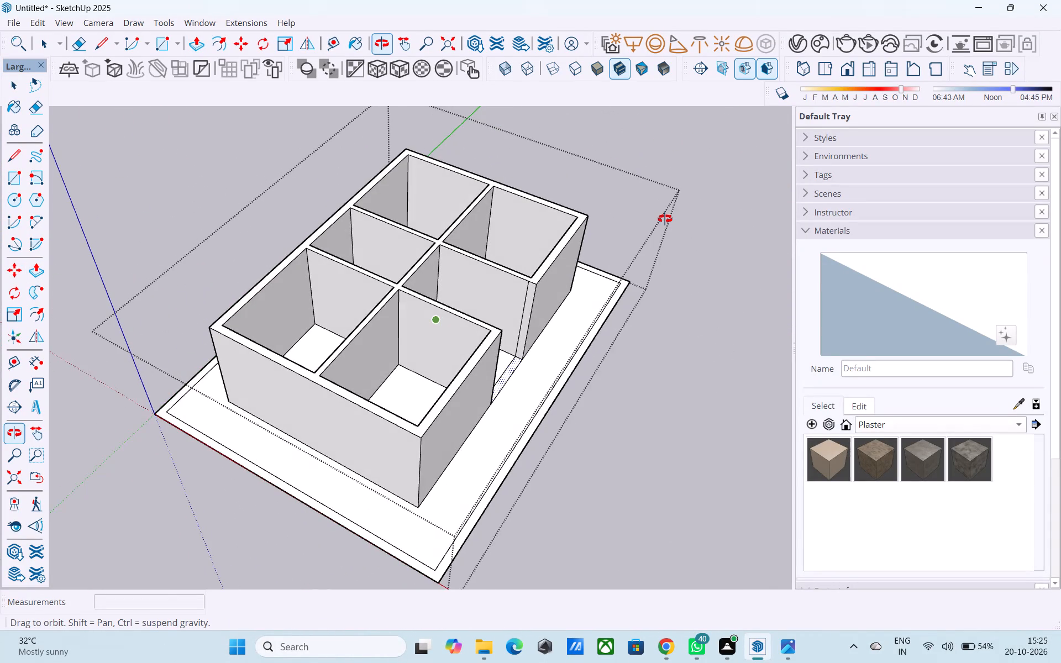
middle_drag(665, 219, 667, 217)
middle_drag(422, 239, 736, 225)
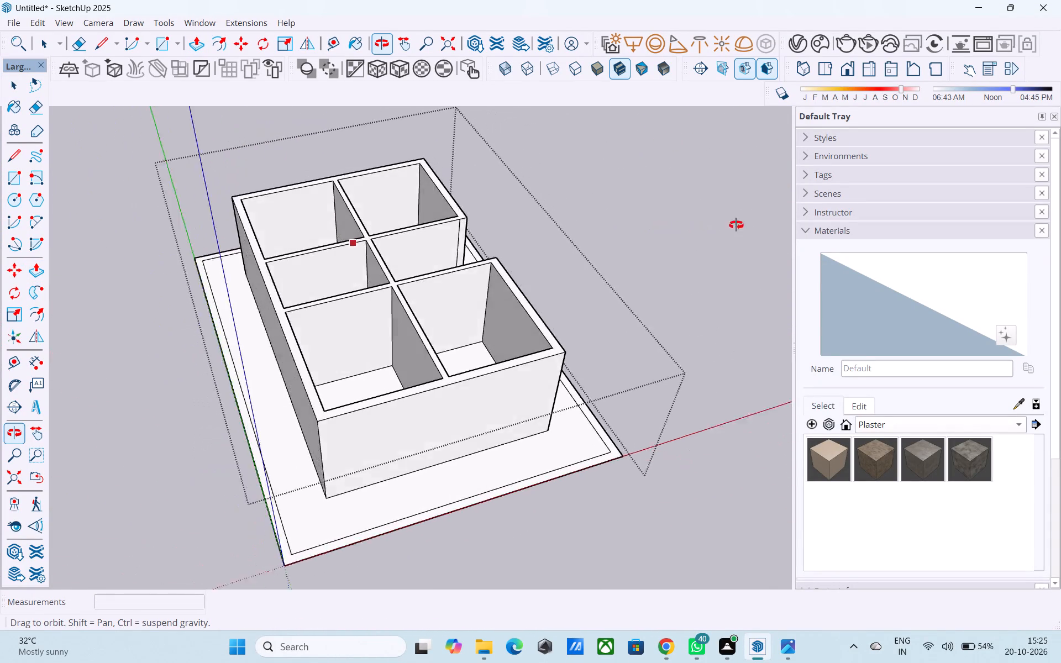
middle_drag(736, 225, 514, 363)
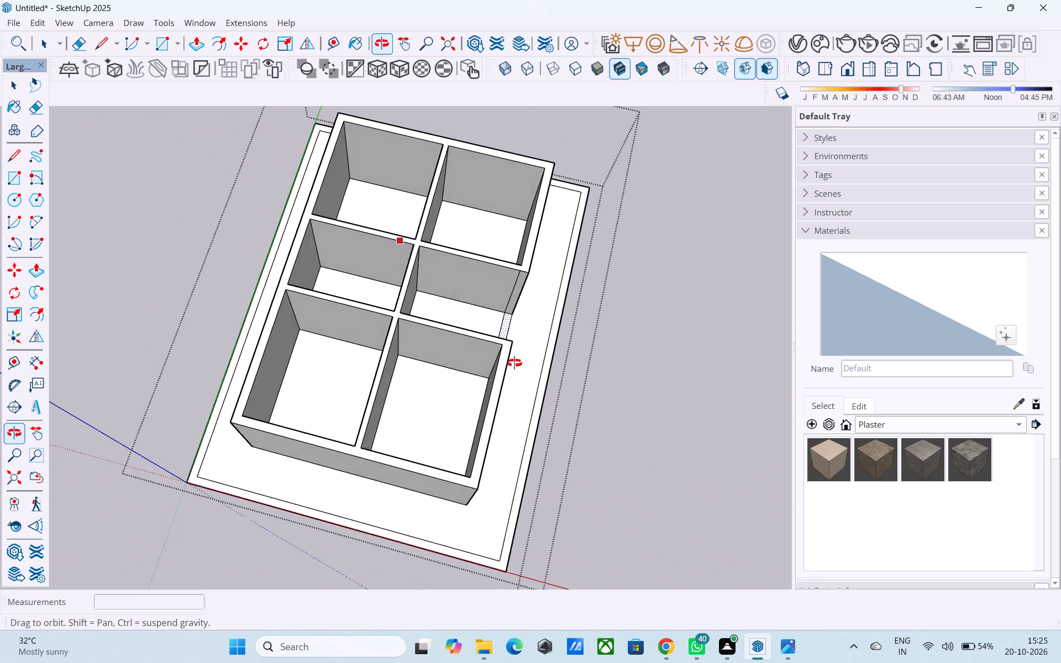
middle_drag(514, 363, 237, 227)
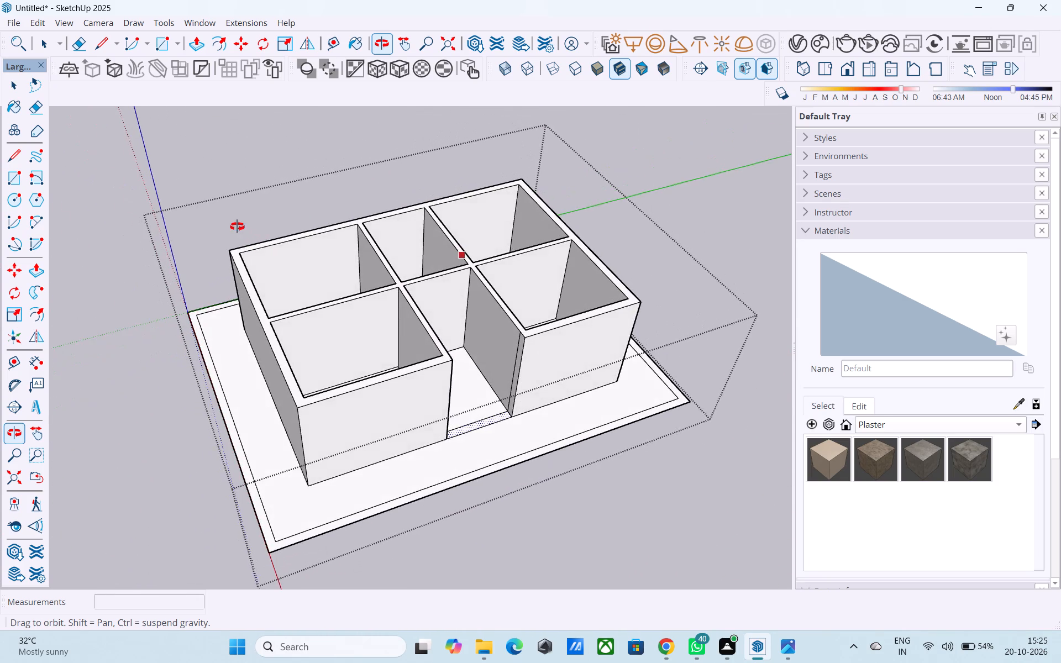
middle_drag(237, 227, 227, 219)
scroll(263, 194, up, 2)
middle_drag(529, 296, 498, 284)
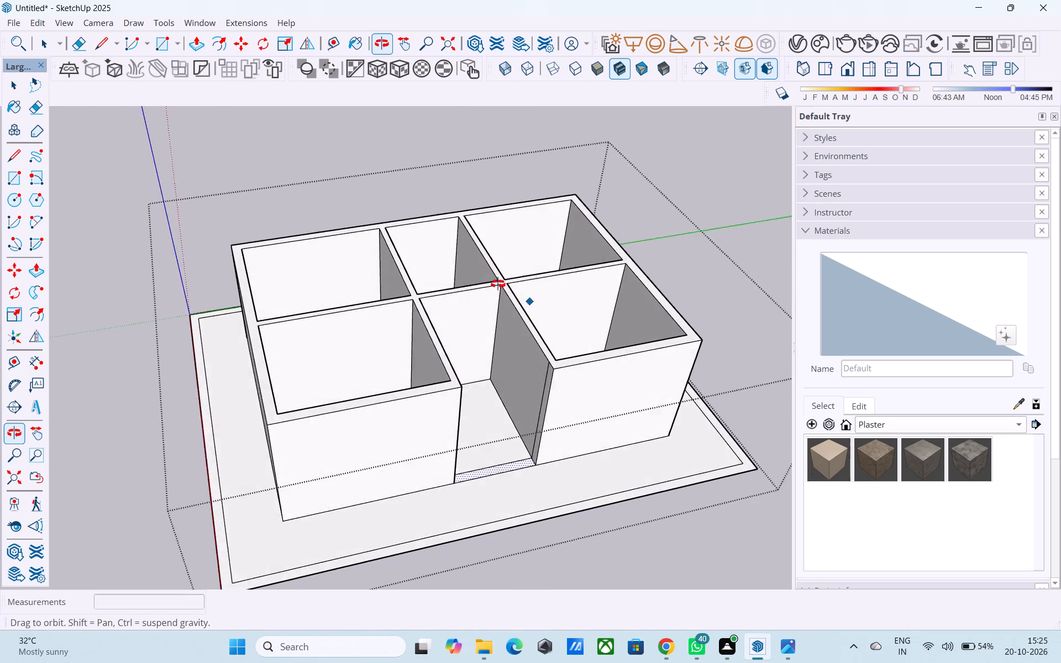
middle_drag(498, 284, 433, 519)
scroll(431, 519, up, 1)
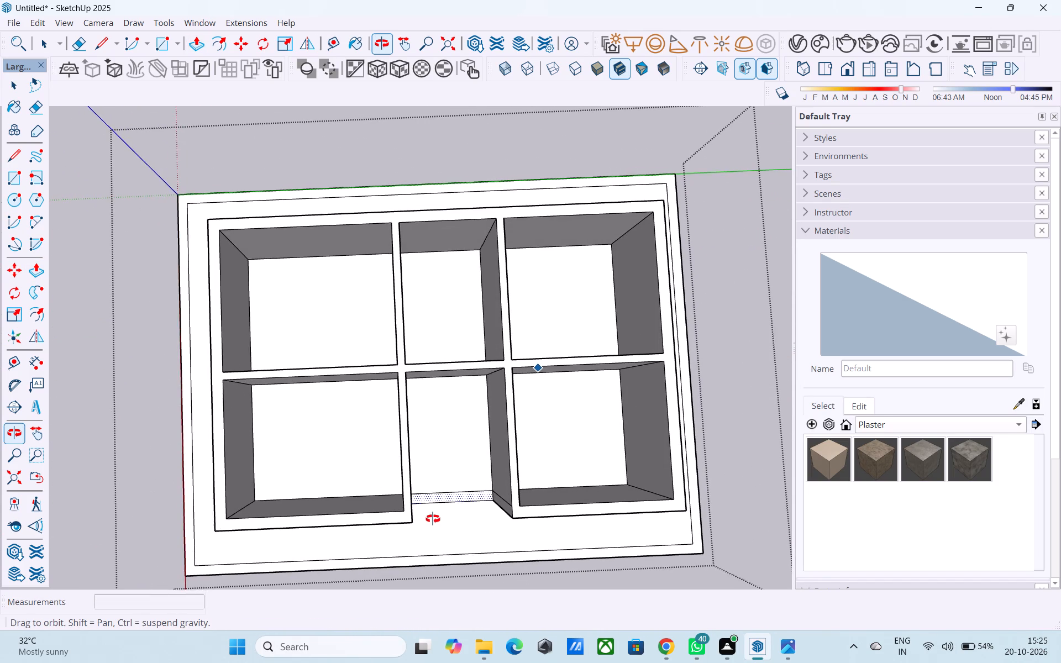
middle_drag(433, 519, 428, 373)
scroll(443, 303, down, 5)
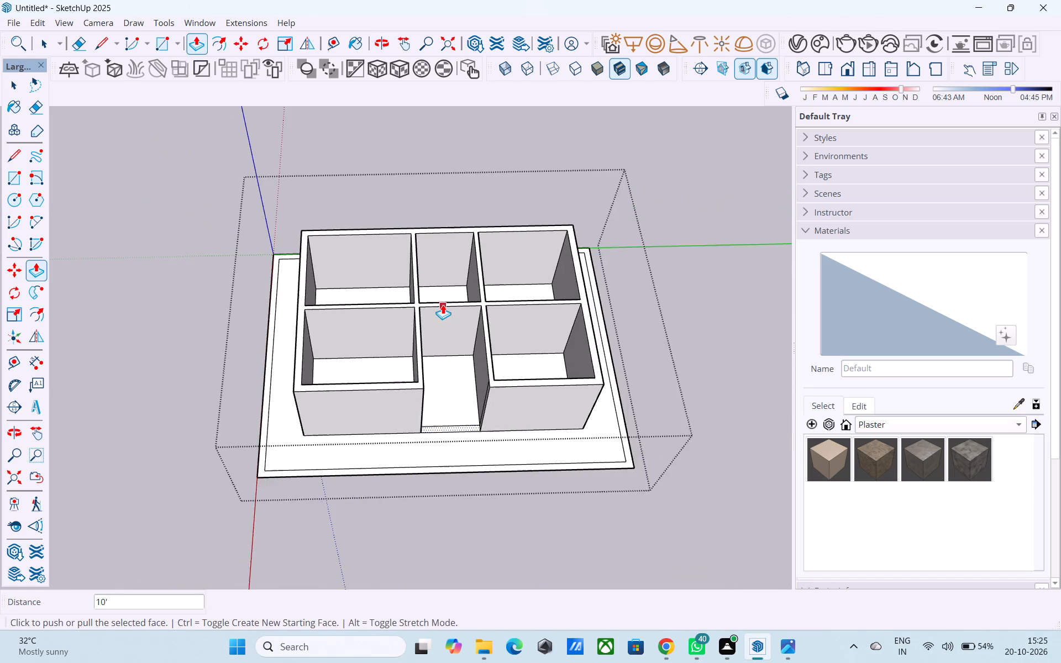
scroll(443, 304, down, 6)
key(space)
click(606, 273)
scroll(559, 276, down, 13)
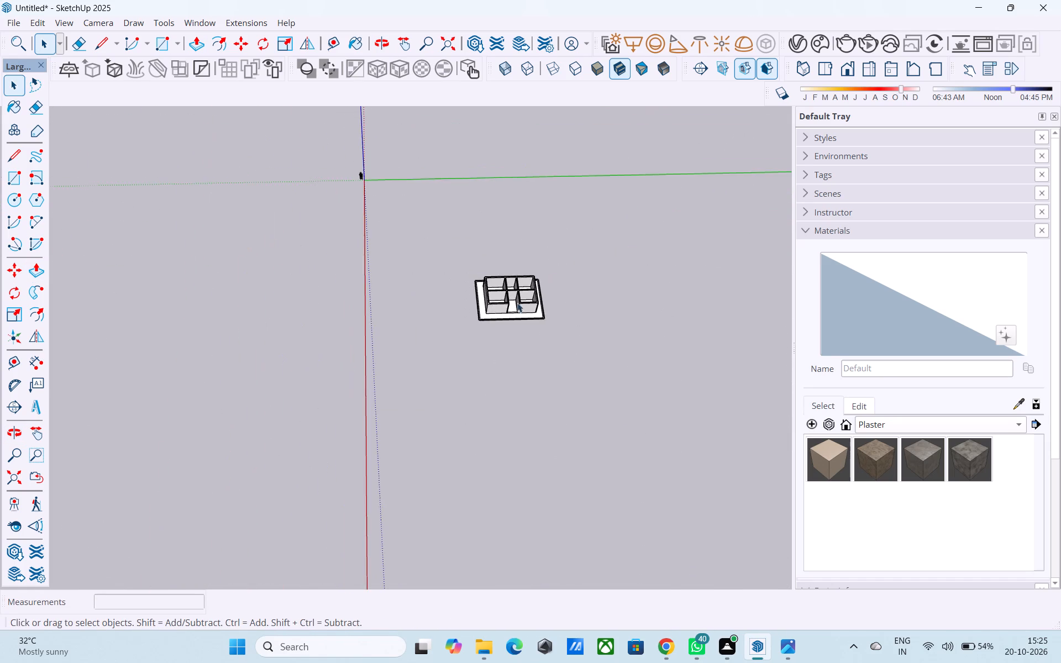
Copy the floor strip in the entrance opening 4' inward along the partition into the middle room.
scroll(513, 307, up, 20)
scroll(513, 307, up, 10)
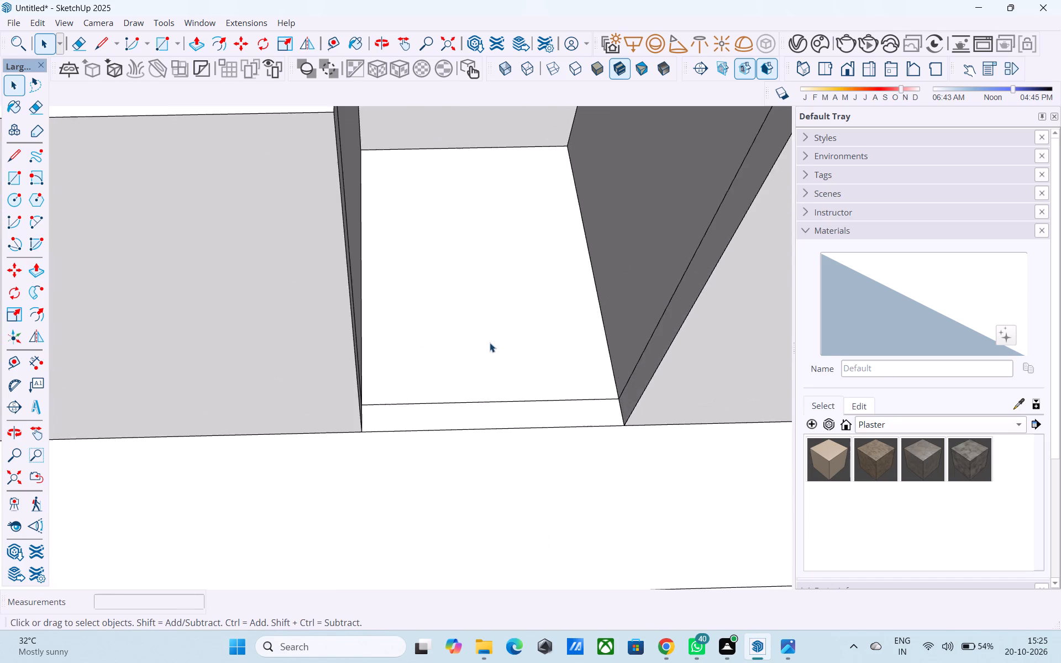
scroll(490, 343, down, 2)
middle_drag(489, 343, 473, 407)
scroll(474, 406, up, 1)
scroll(473, 407, down, 3)
middle_drag(472, 406, 475, 385)
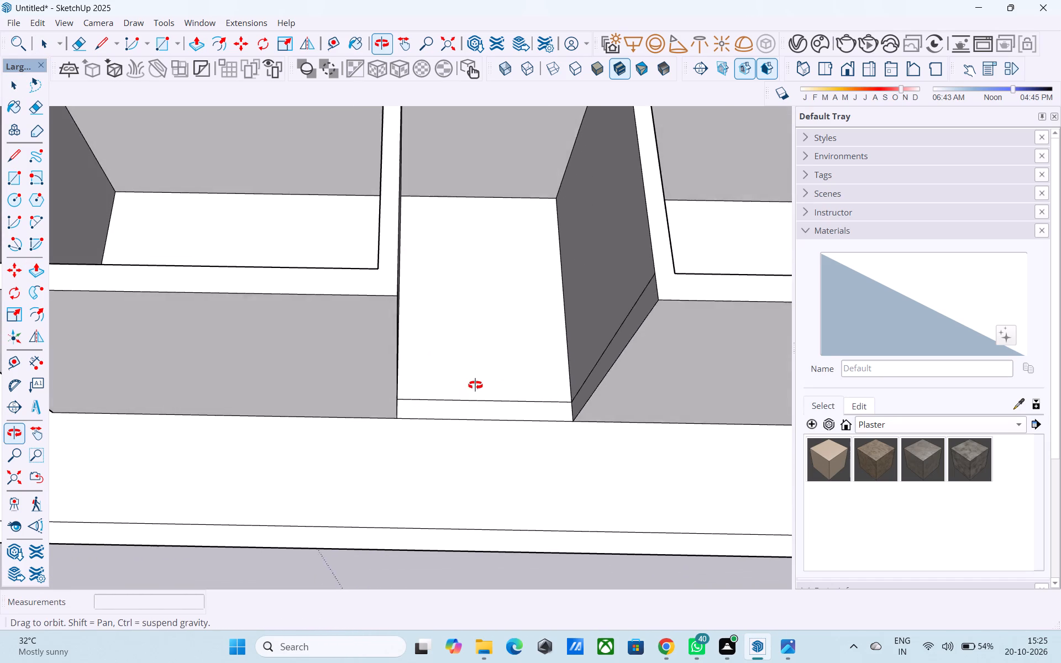
middle_drag(475, 385, 527, 392)
scroll(453, 383, down, 6)
scroll(402, 379, up, 3)
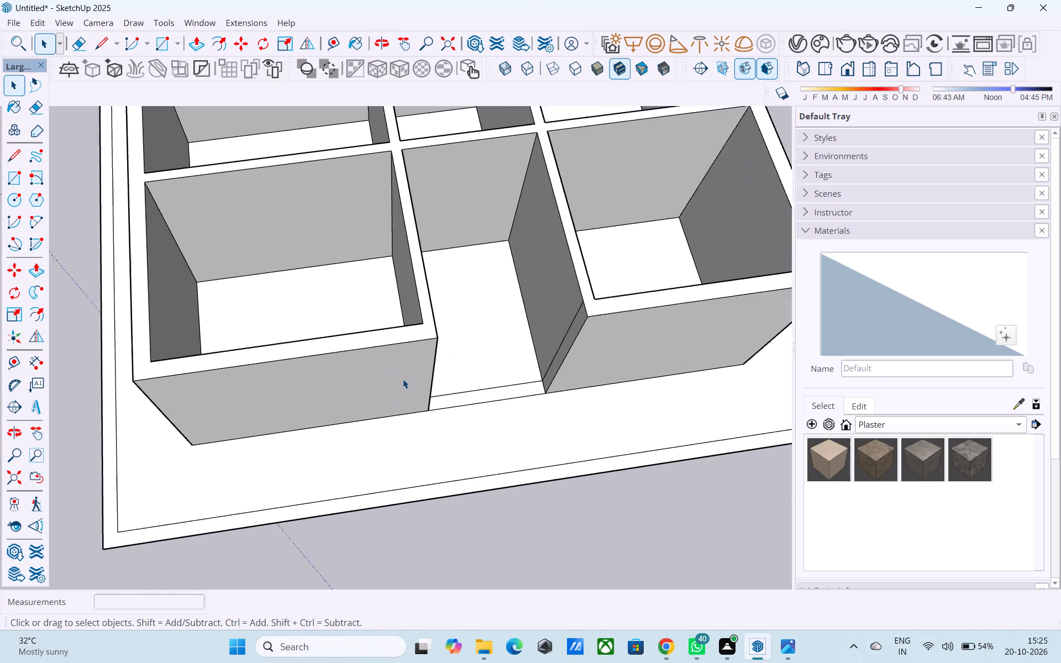
scroll(403, 379, up, 3)
click(487, 404)
triple_click(487, 412)
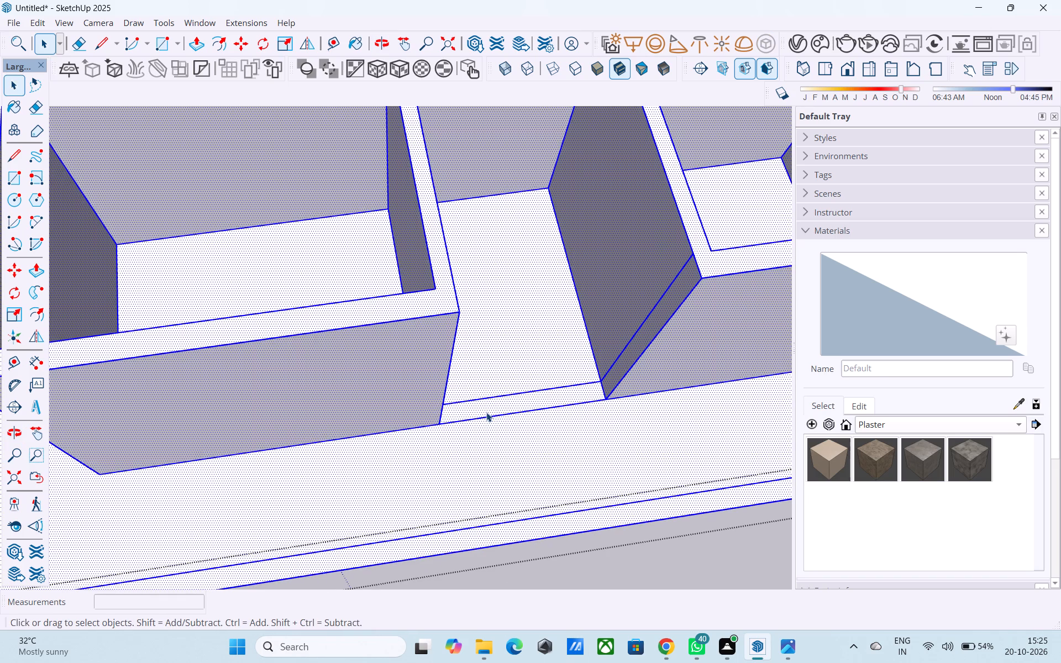
click(486, 406)
key(m)
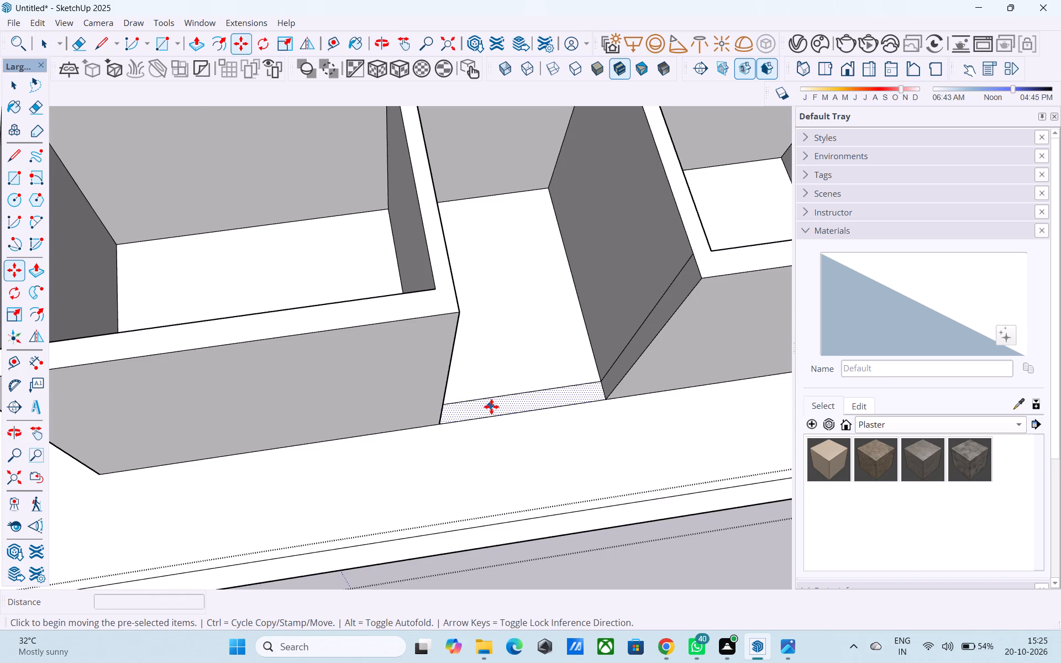
click(599, 386)
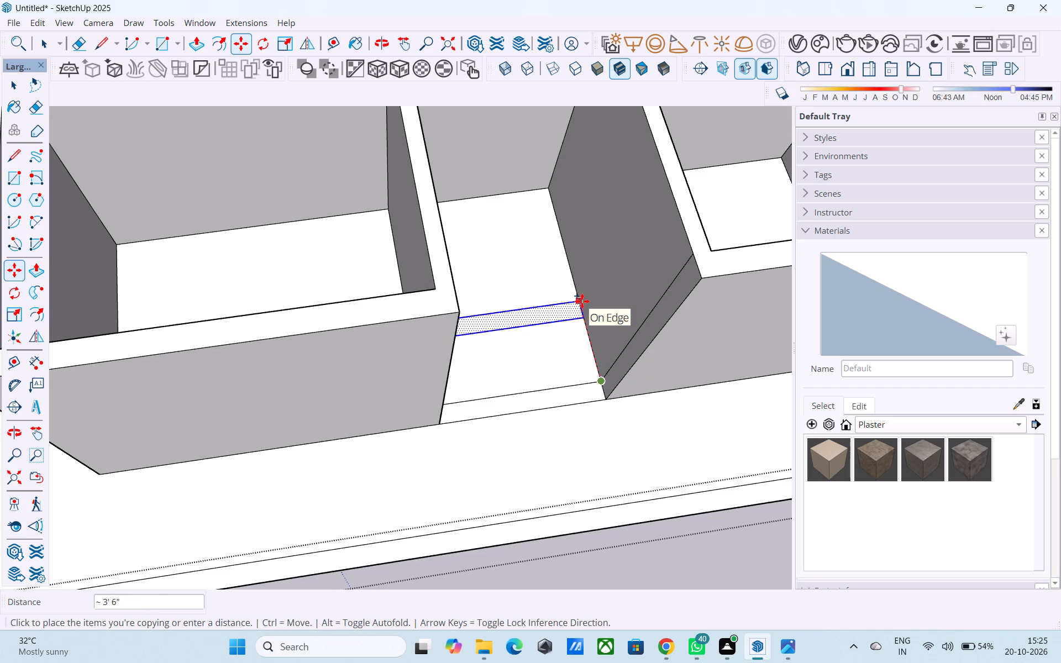
text(4')
key(Return)
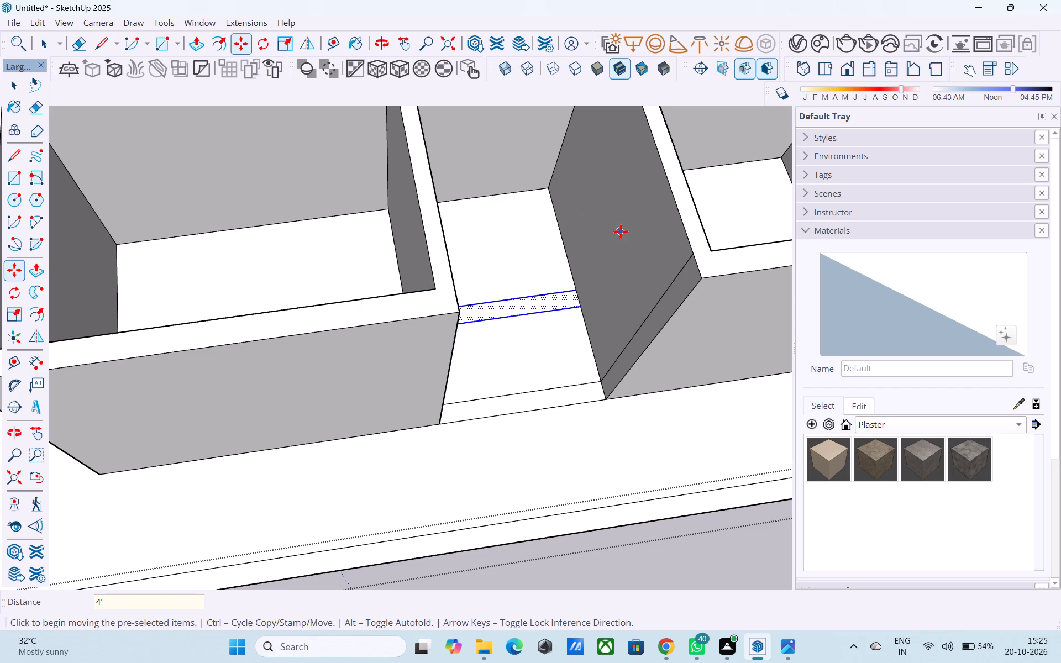
Move the copied floor strip another 9" into the middle room along the partition.
scroll(513, 234, down, 2)
scroll(274, 248, down, 2)
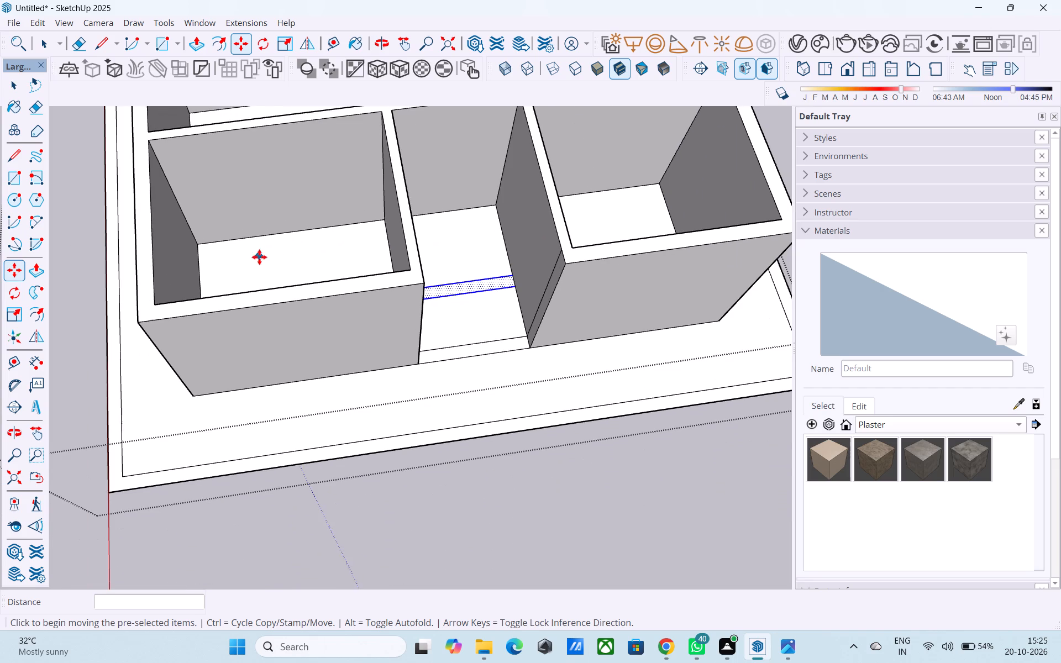
scroll(504, 186, up, 4)
scroll(269, 219, down, 1)
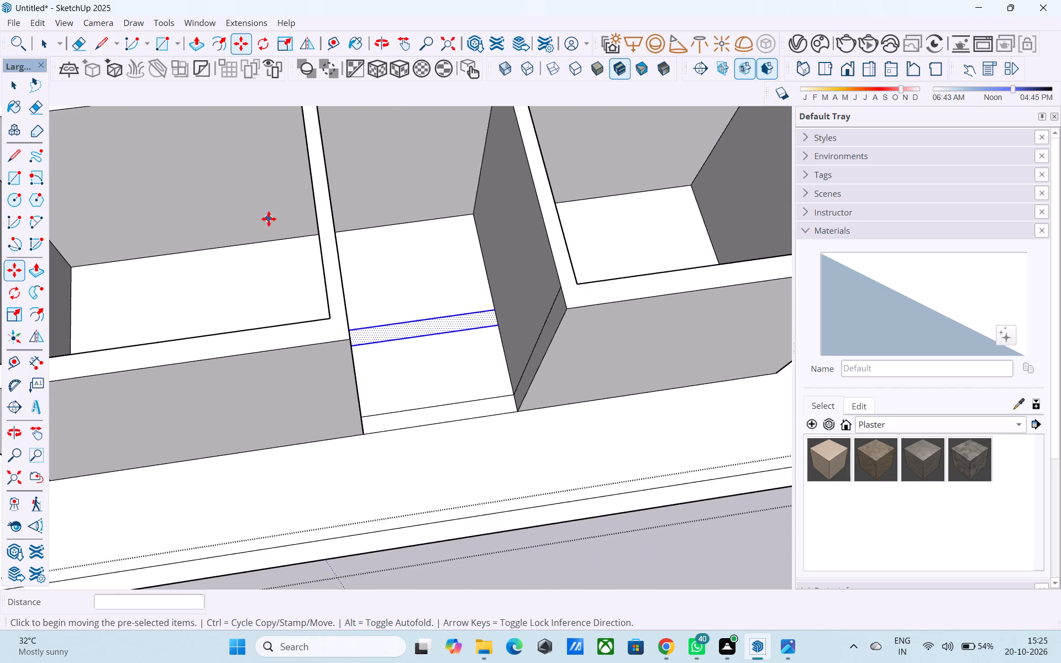
scroll(269, 219, down, 1)
scroll(415, 304, up, 3)
scroll(485, 306, up, 1)
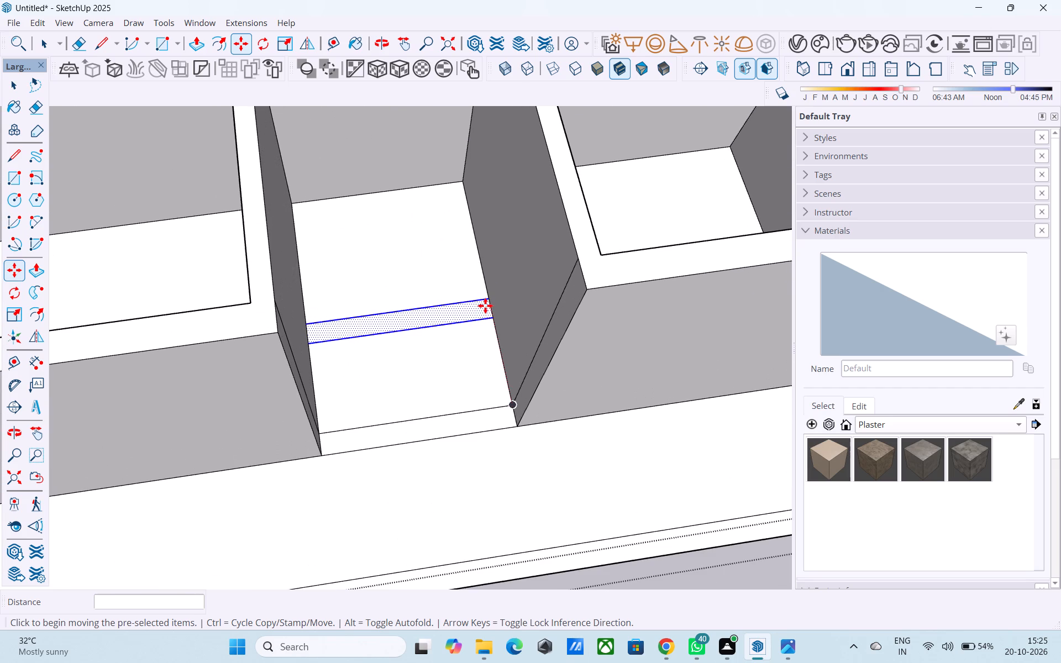
scroll(486, 304, up, 2)
click(490, 295)
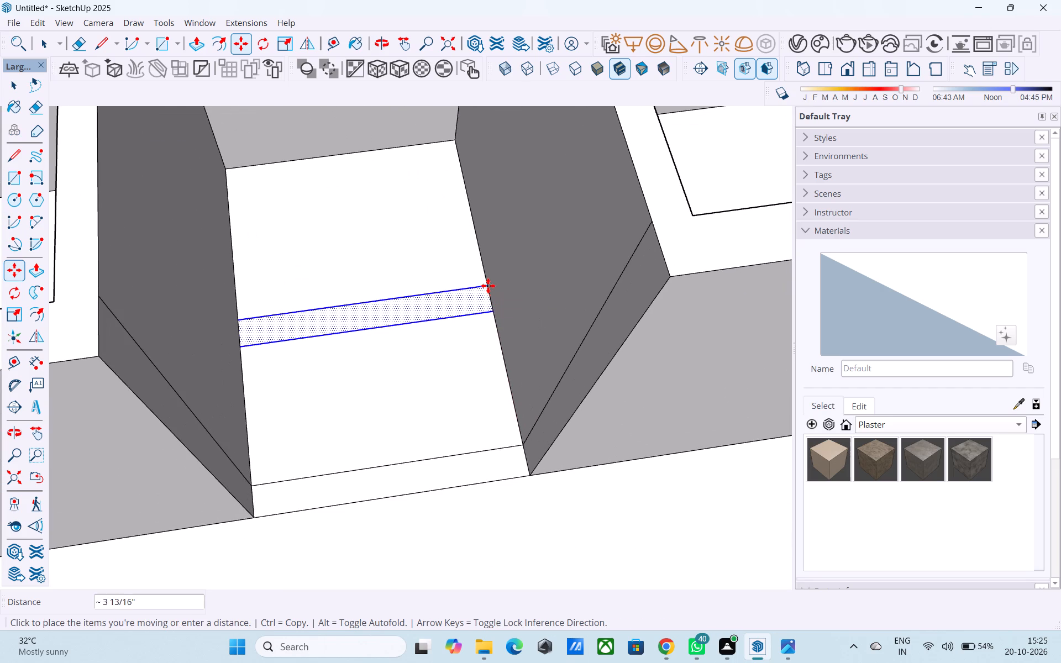
key(6)
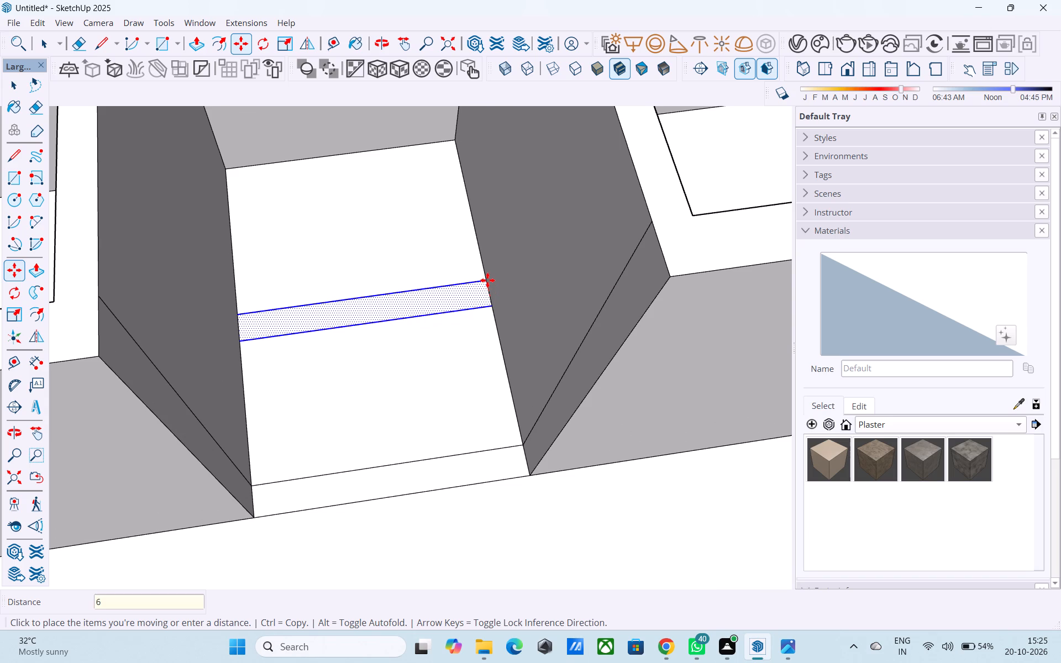
key(shift+quotedbl)
key(Return)
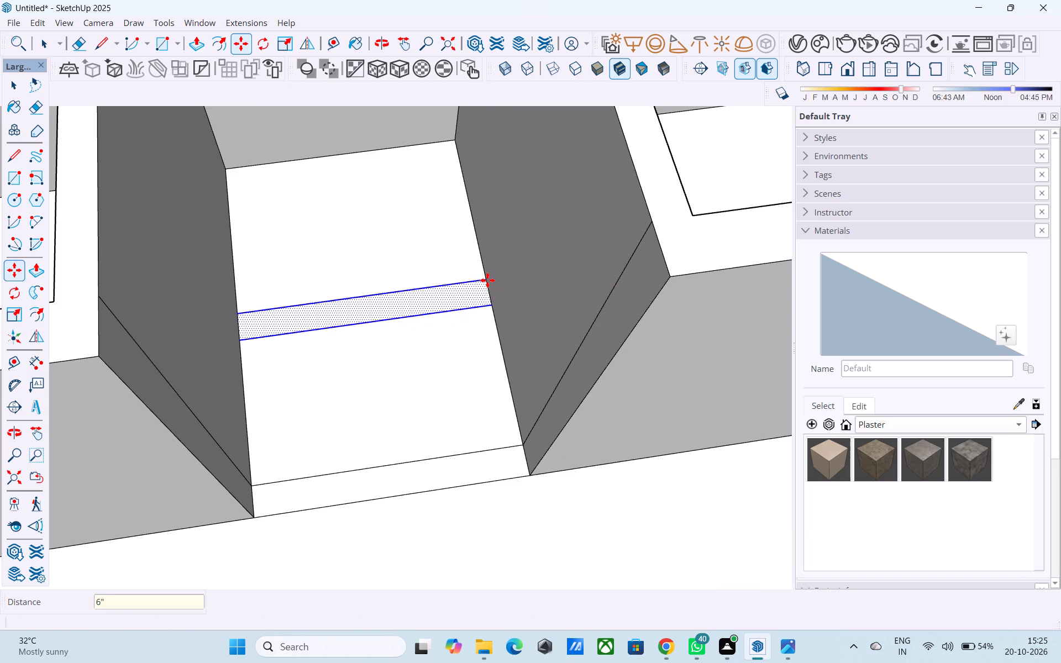
text(9")
key(Return)
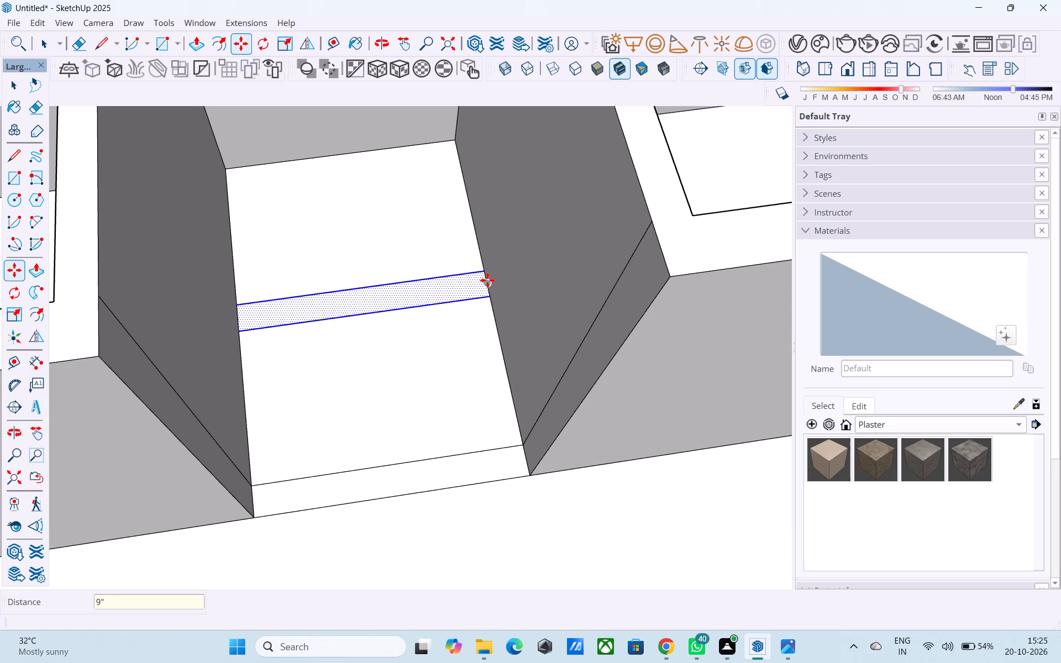
key(space)
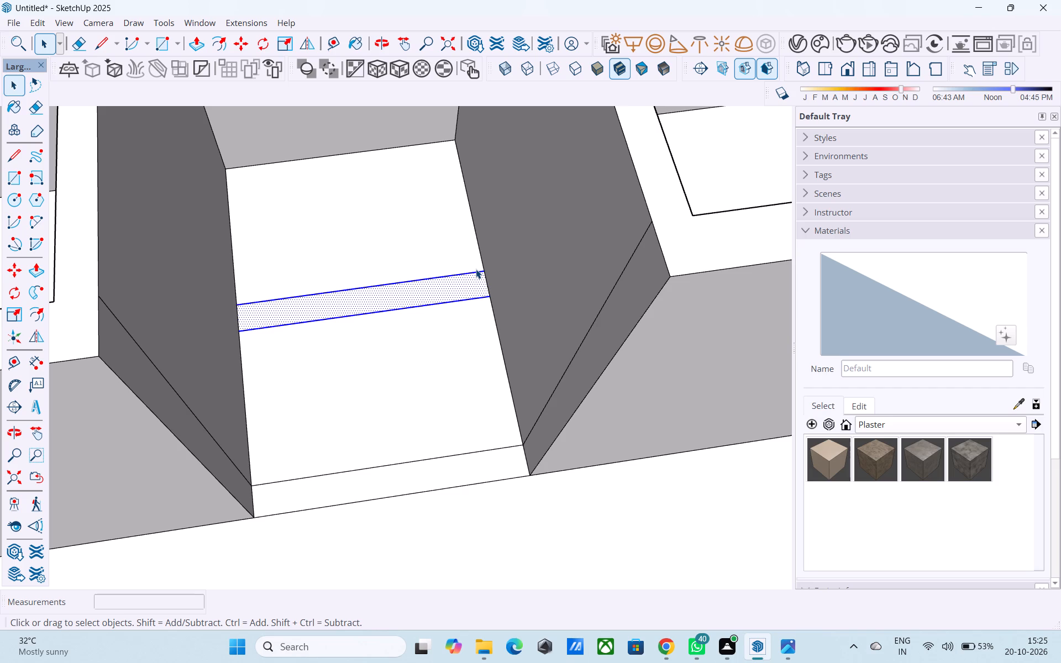
Check the clear distance along the partition between the copied strip and the entrance strip.
key(l)
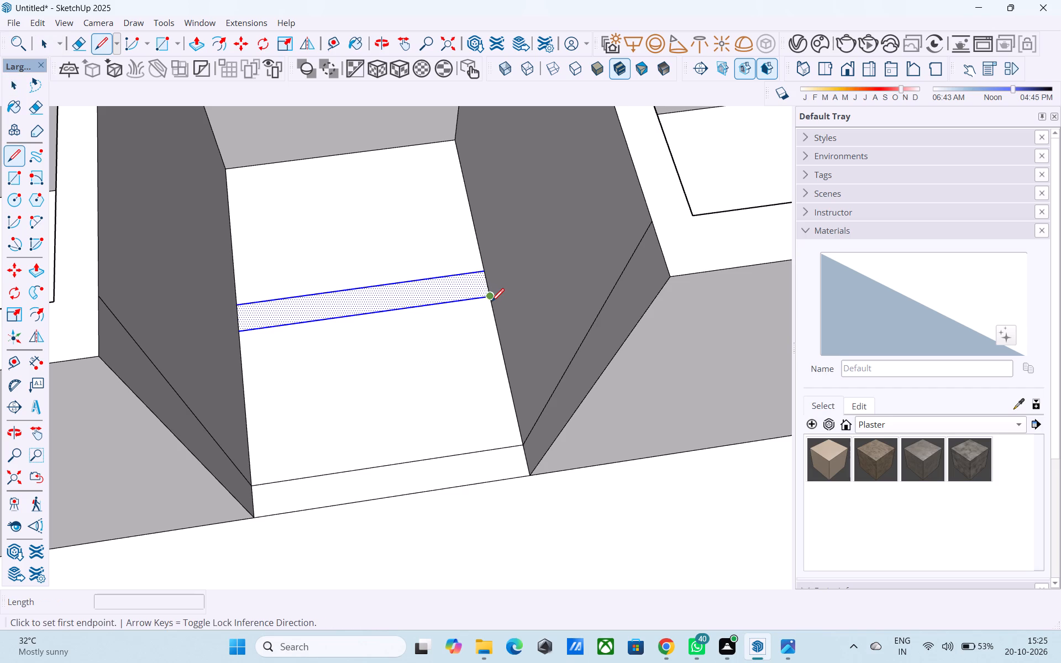
click(490, 300)
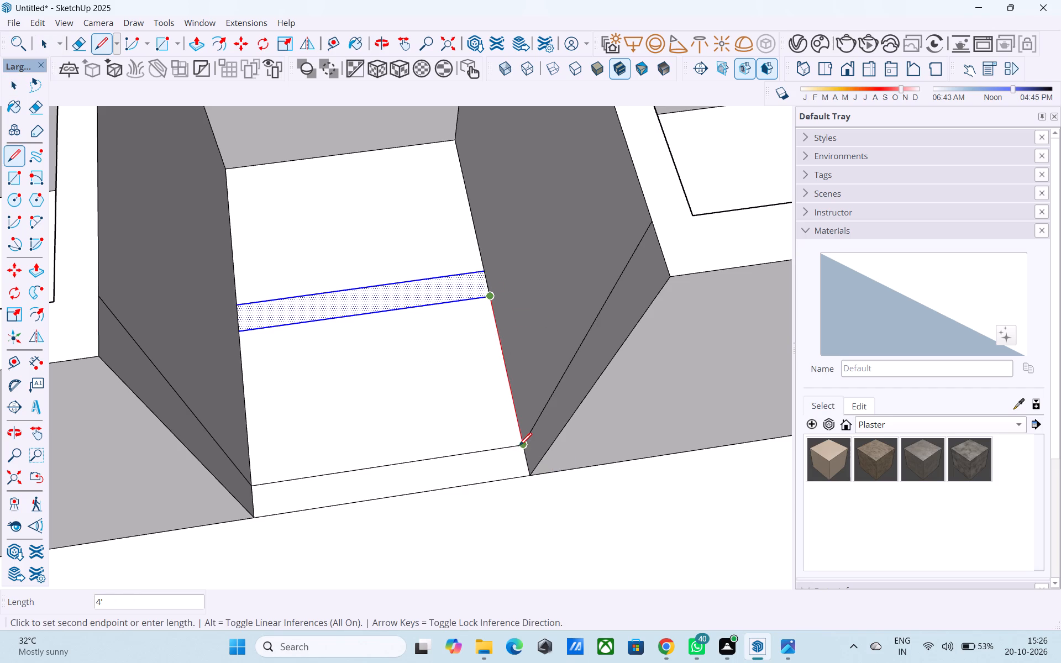
key(space)
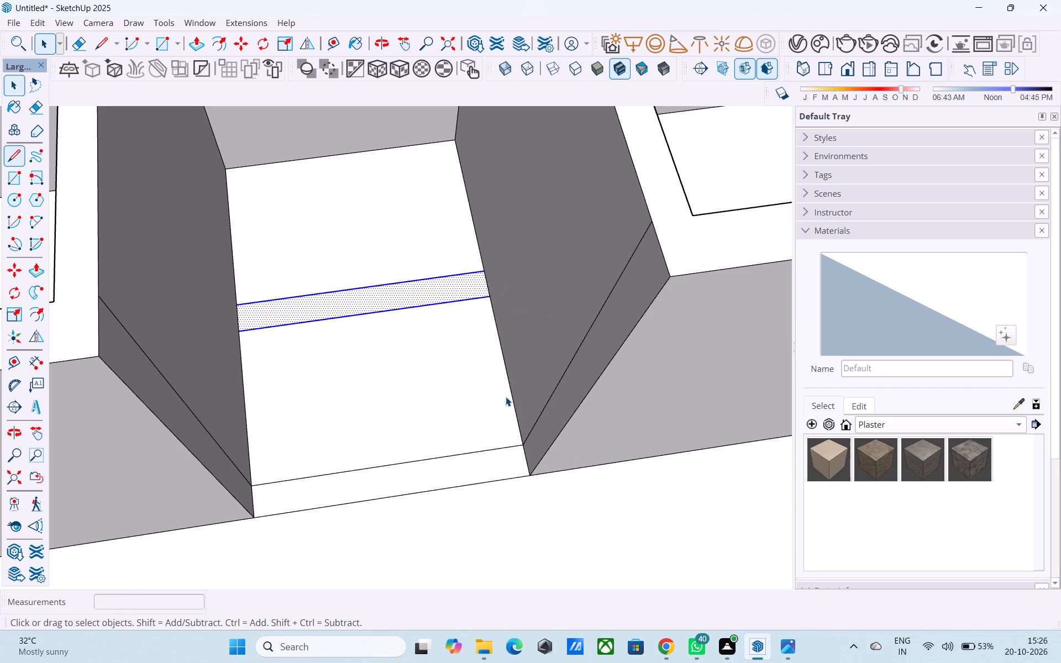
Pull the copied floor strip up level with the 10' partition tops as a cross wall between the two partitions.
click(422, 291)
key(p)
click(422, 290)
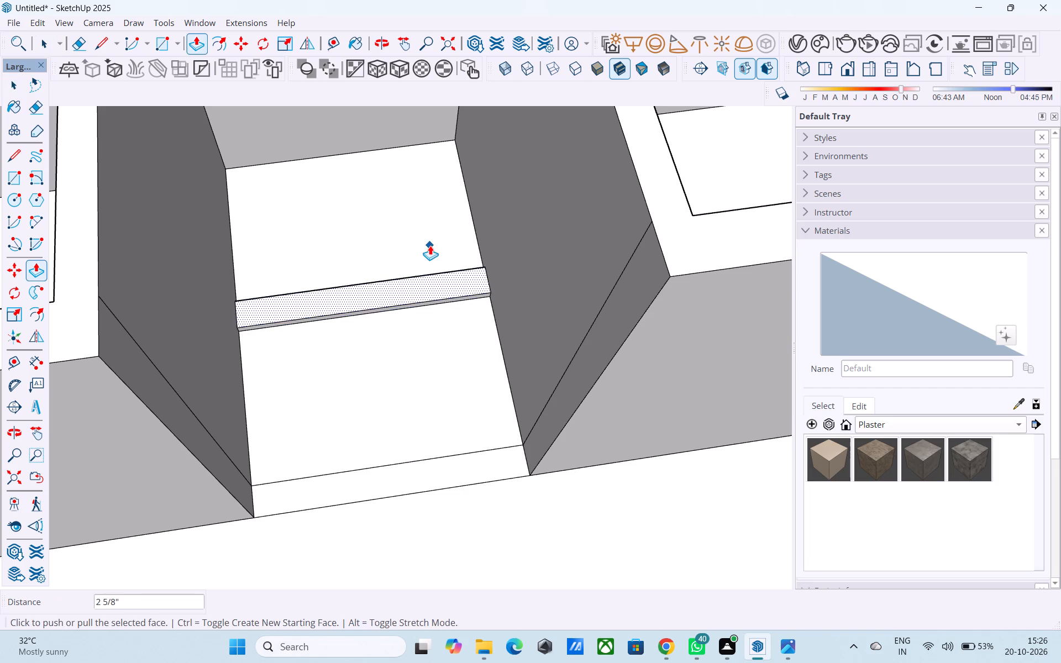
scroll(430, 245, down, 3)
click(407, 277)
scroll(427, 216, down, 7)
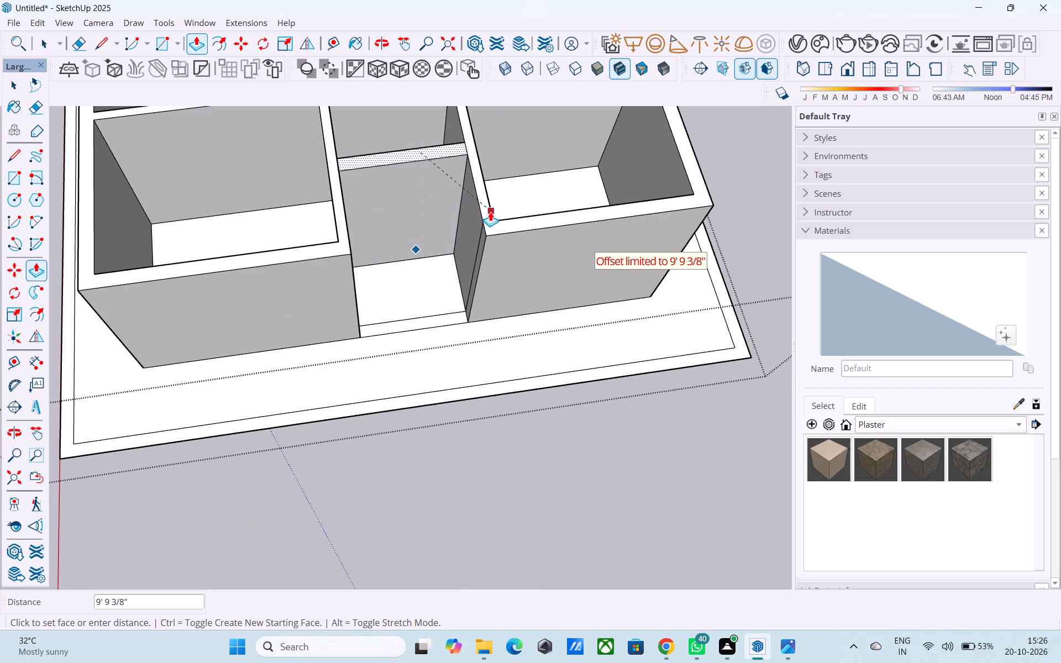
click(492, 212)
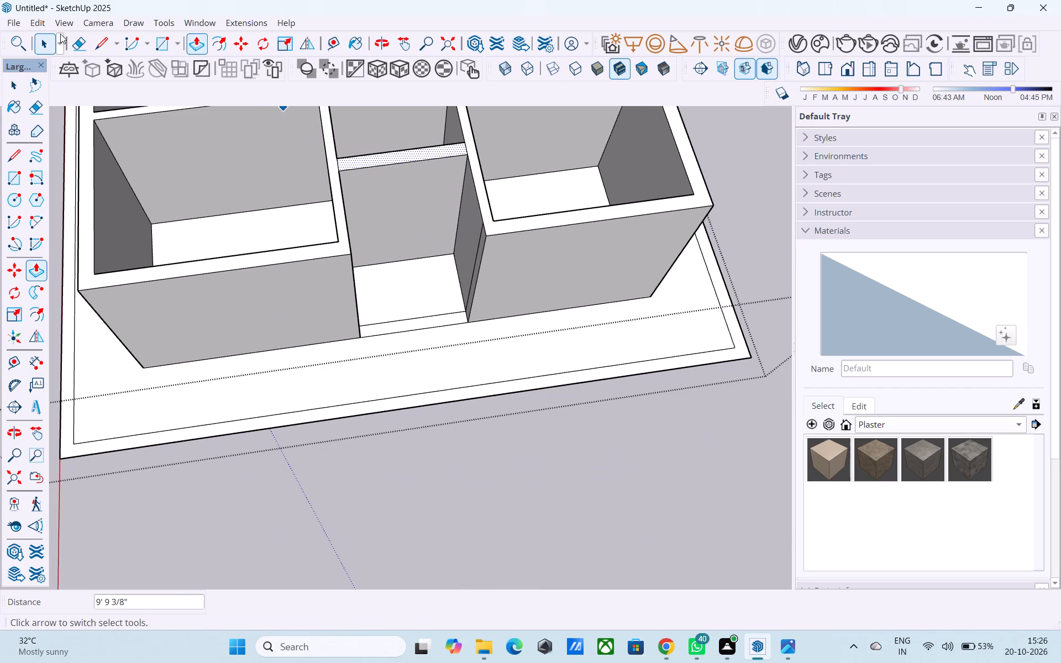
Erase the two seam edges on the wall tops where the new cross wall meets the partitions.
click(73, 40)
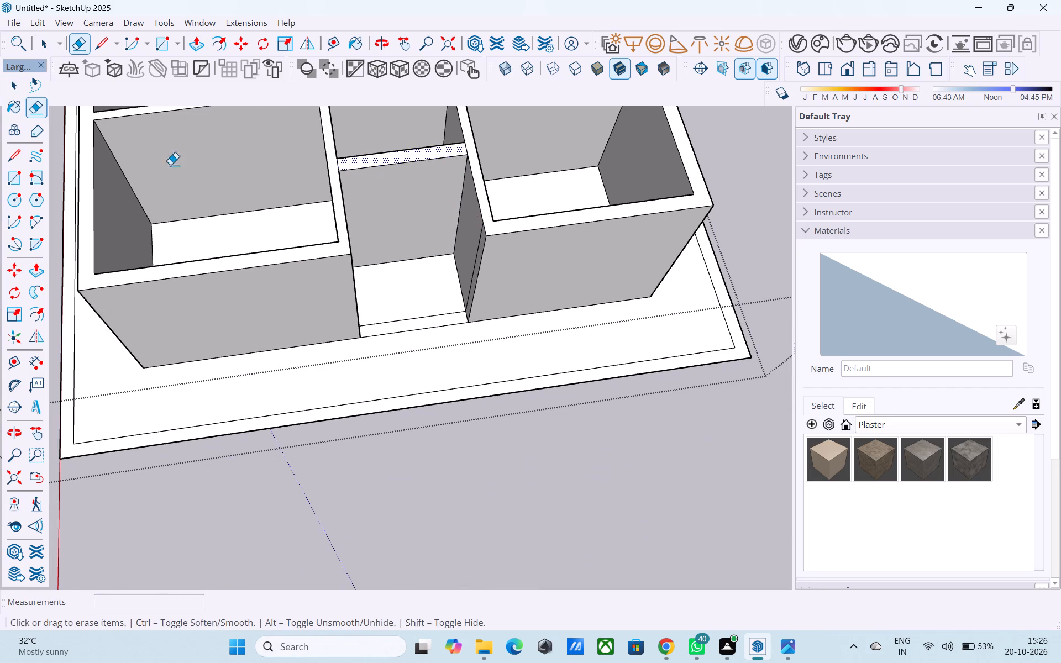
scroll(186, 191, down, 3)
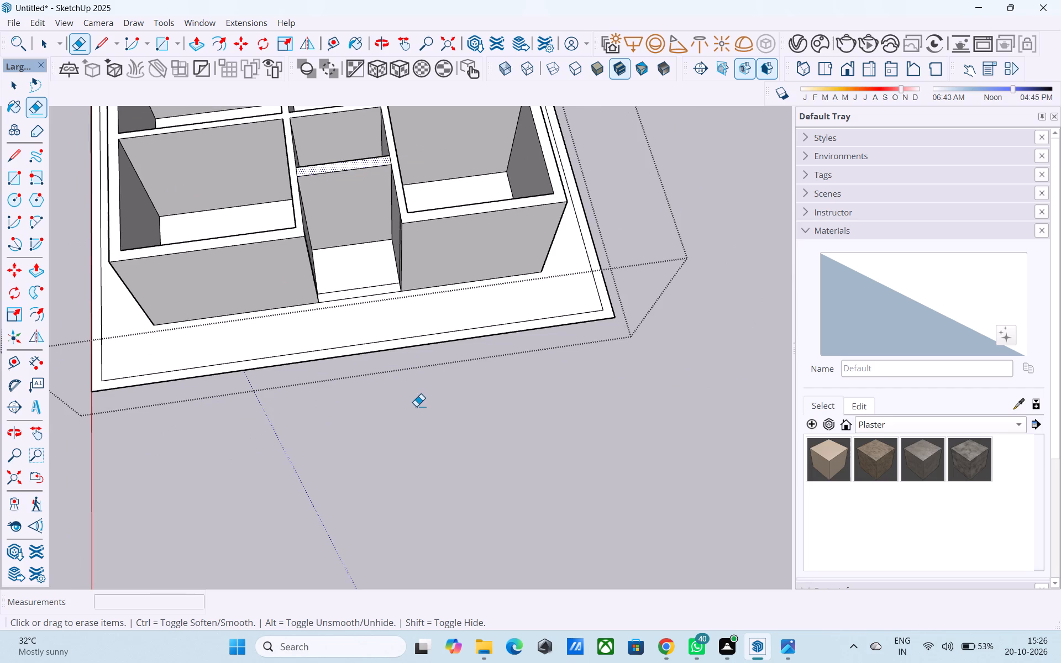
middle_drag(416, 406, 421, 418)
scroll(416, 406, down, 1)
scroll(421, 418, up, 1)
scroll(403, 467, down, 1)
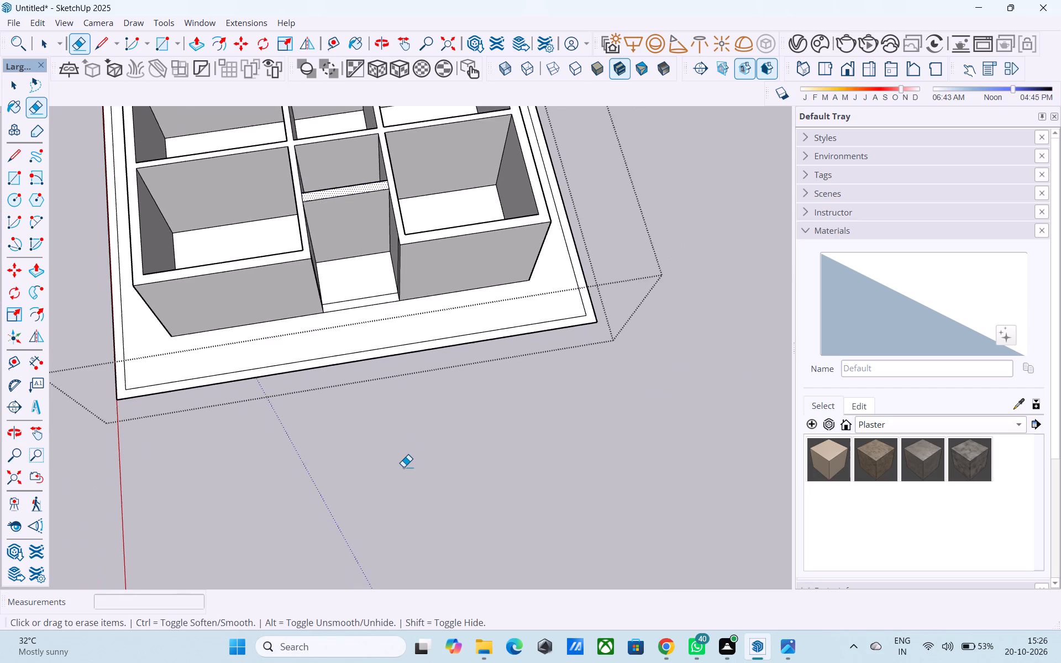
scroll(403, 467, down, 2)
scroll(435, 512, down, 3)
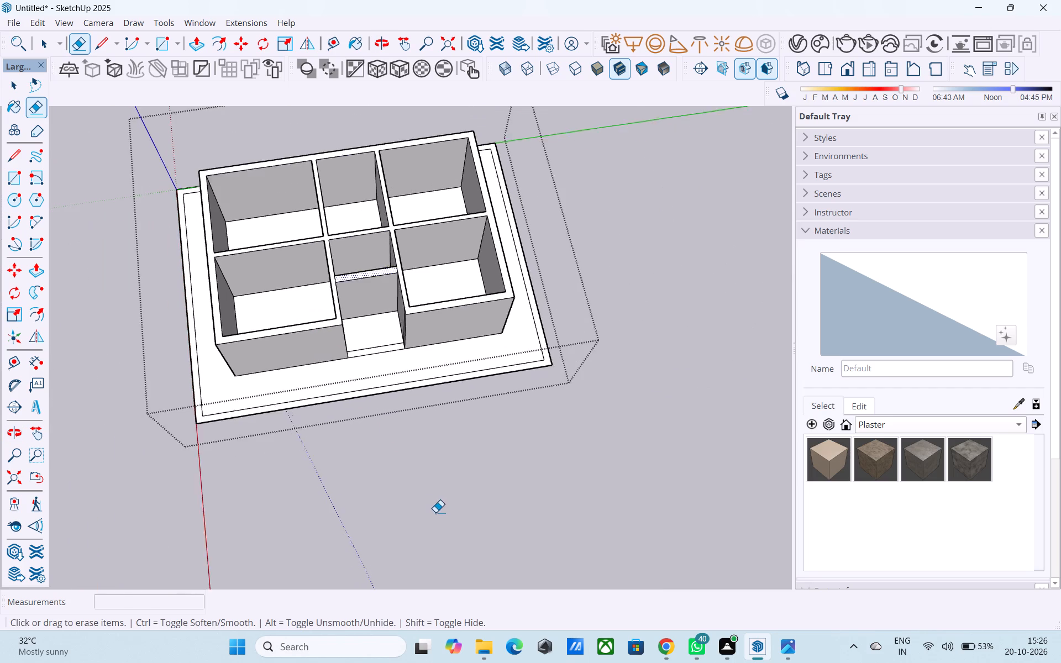
scroll(339, 228, up, 5)
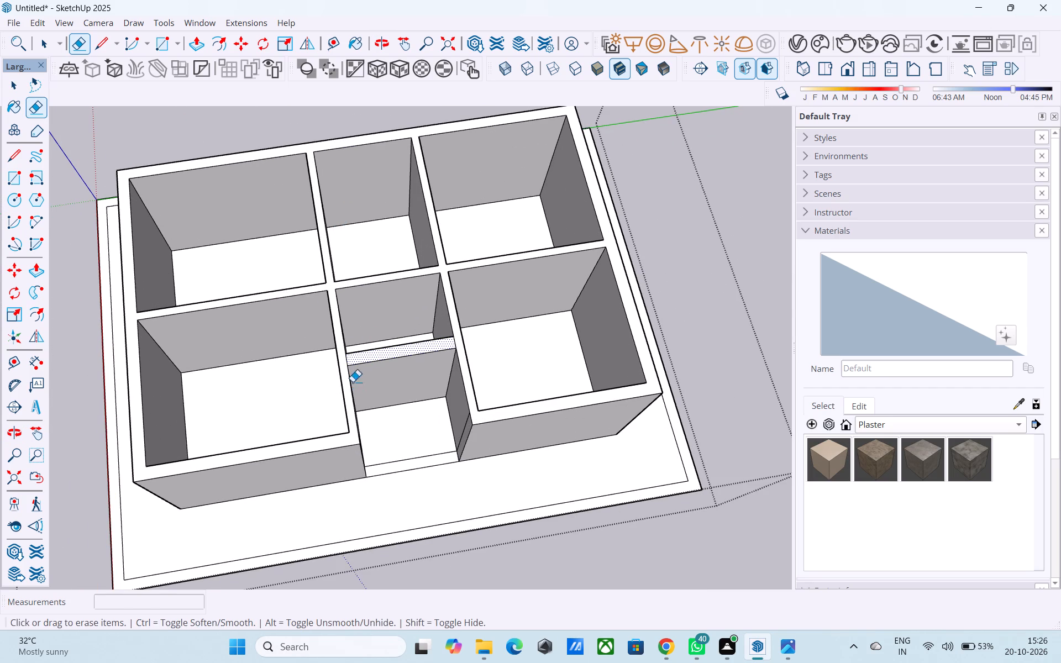
scroll(349, 366, up, 5)
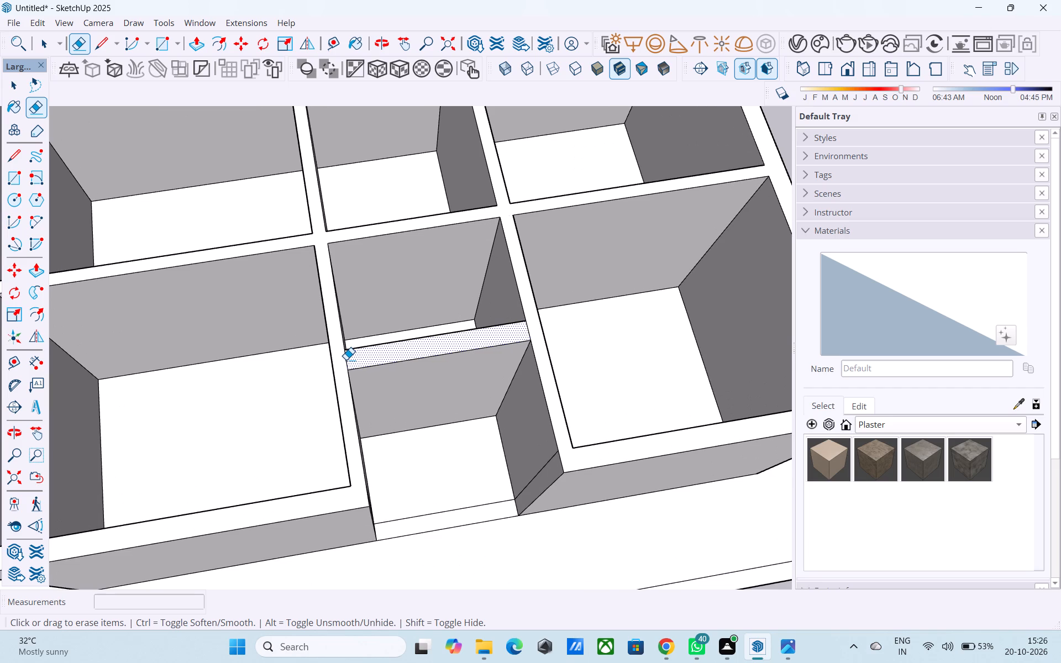
scroll(346, 360, up, 3)
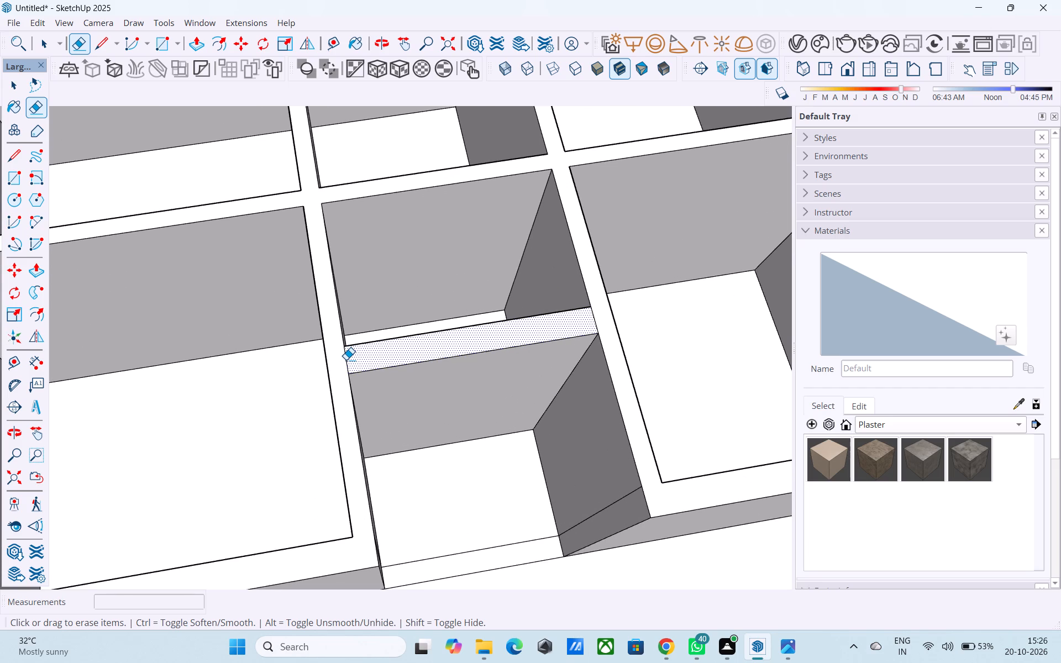
scroll(346, 360, up, 3)
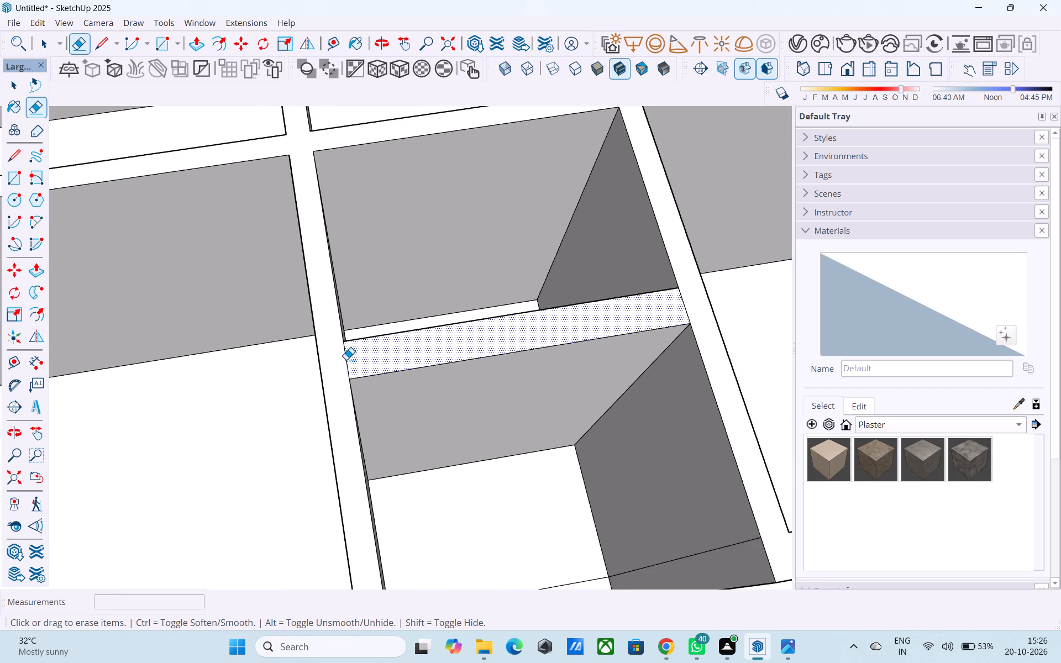
scroll(346, 360, up, 1)
click(346, 358)
scroll(339, 359, down, 1)
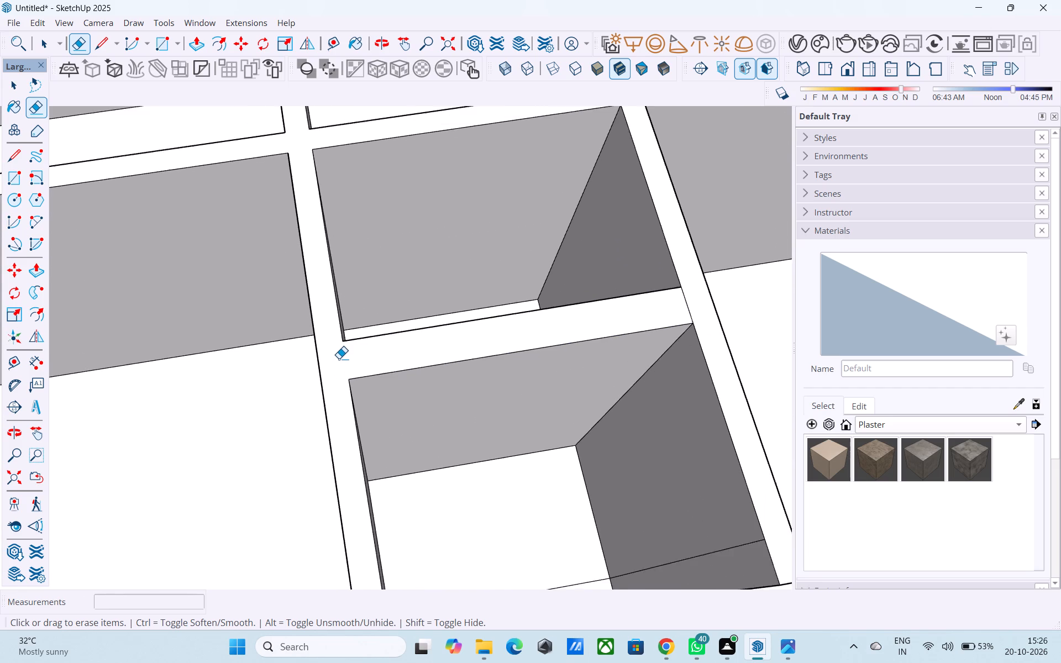
scroll(339, 359, down, 1)
click(659, 314)
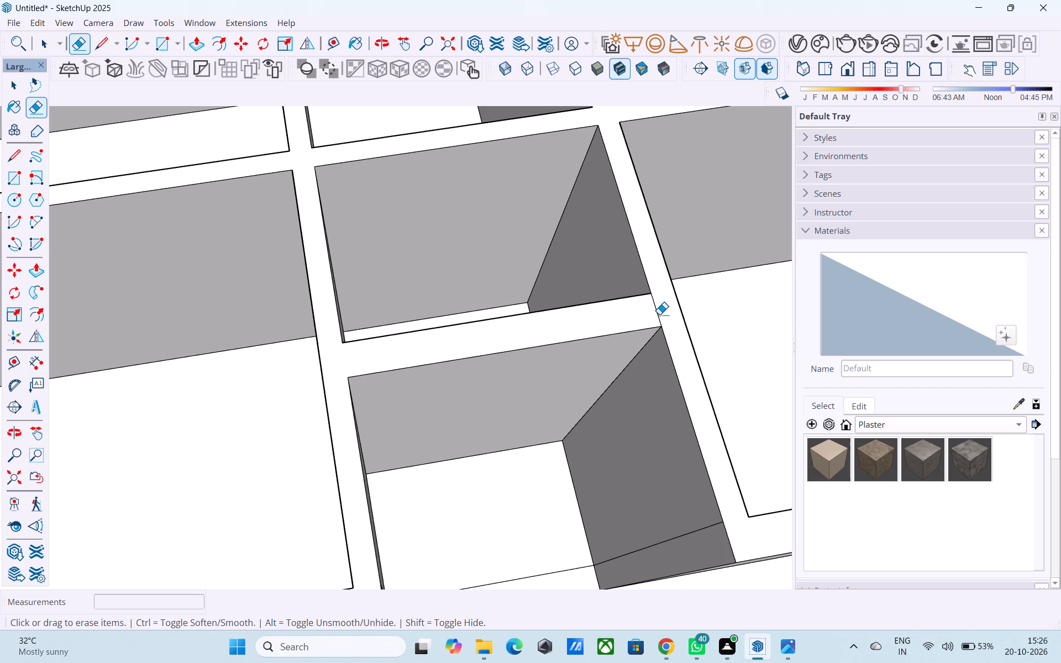
key(space)
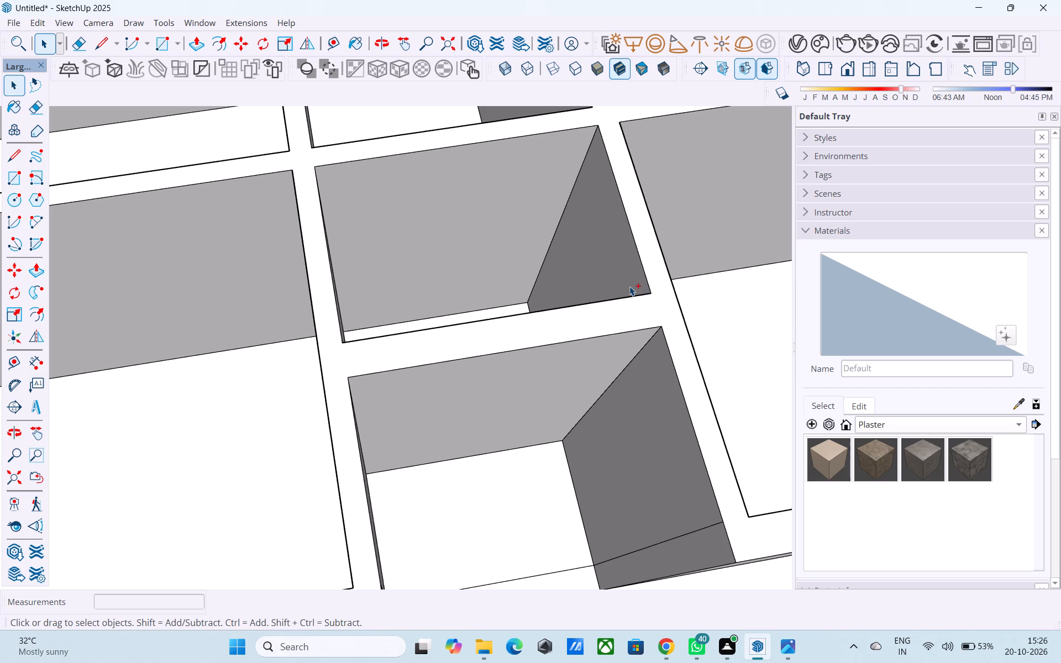
Save the model in the Downloads folder under the name "i pro 58f".
key(ctrl+s)
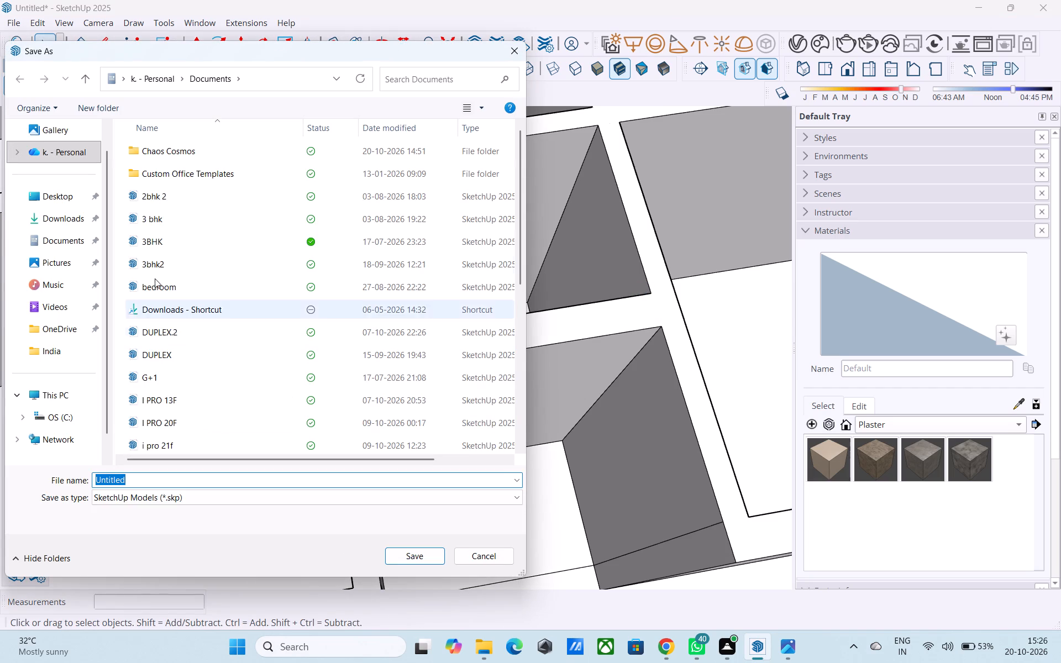
click(74, 209)
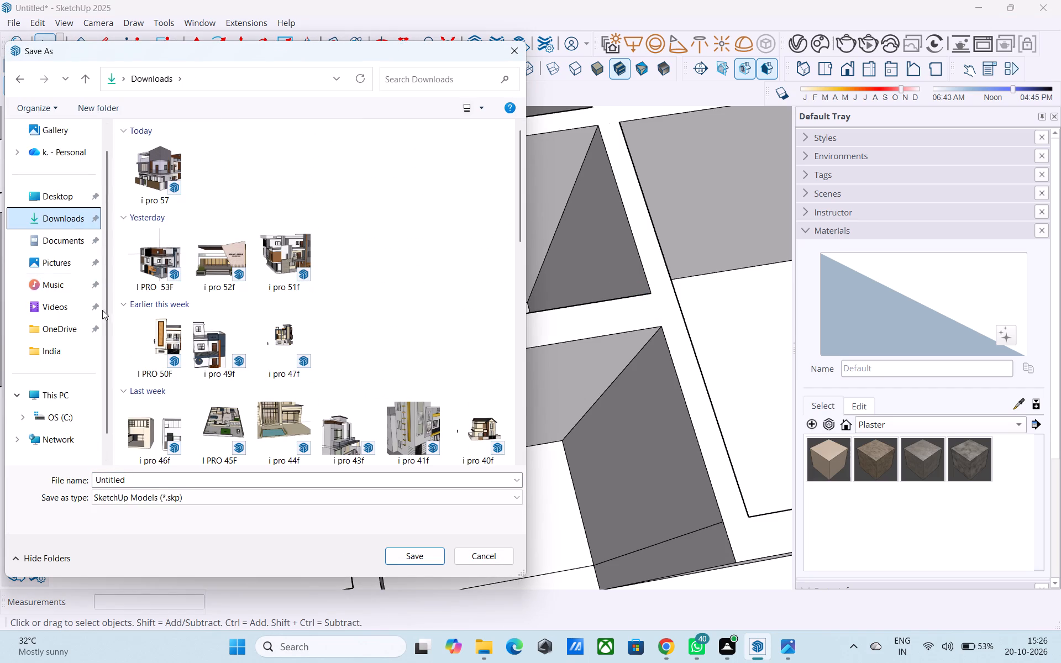
click(150, 481)
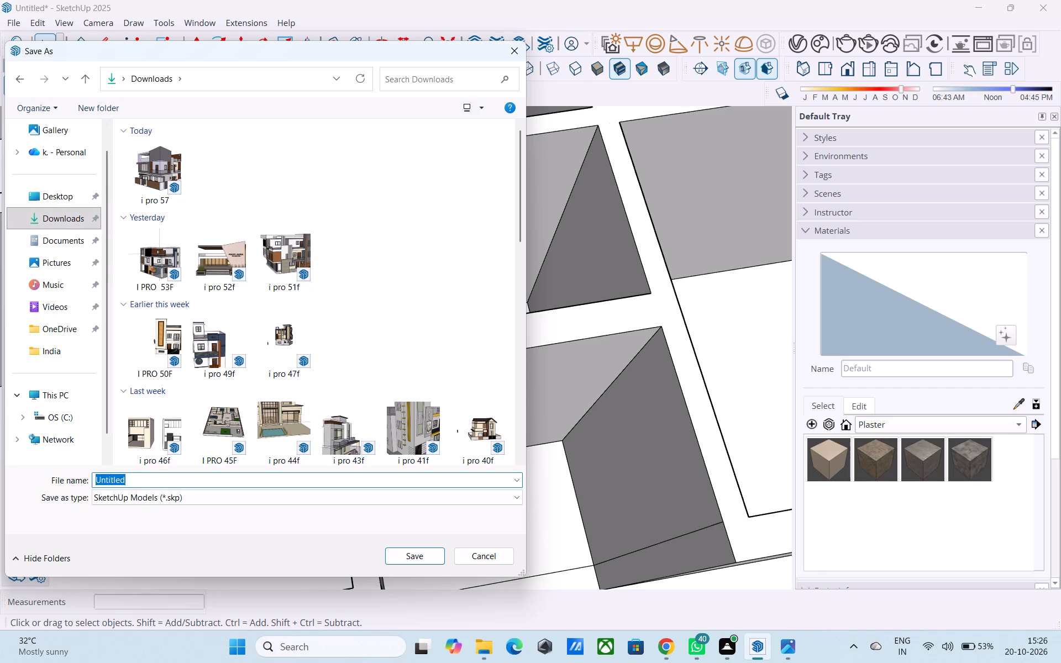
key(i)
key(space)
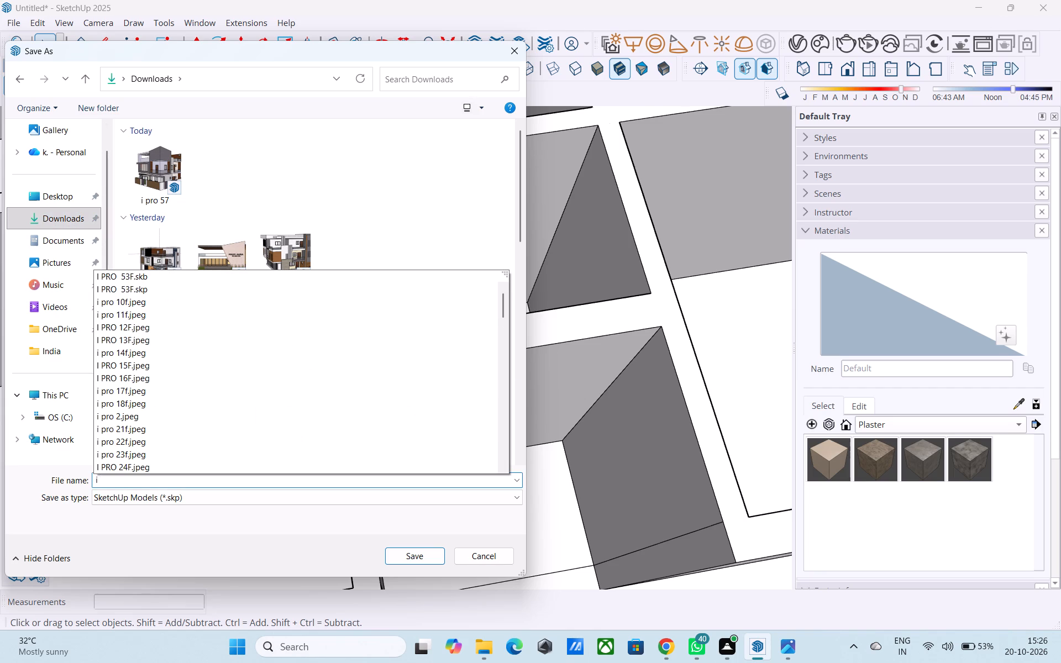
text(pro)
key(space)
text(58)
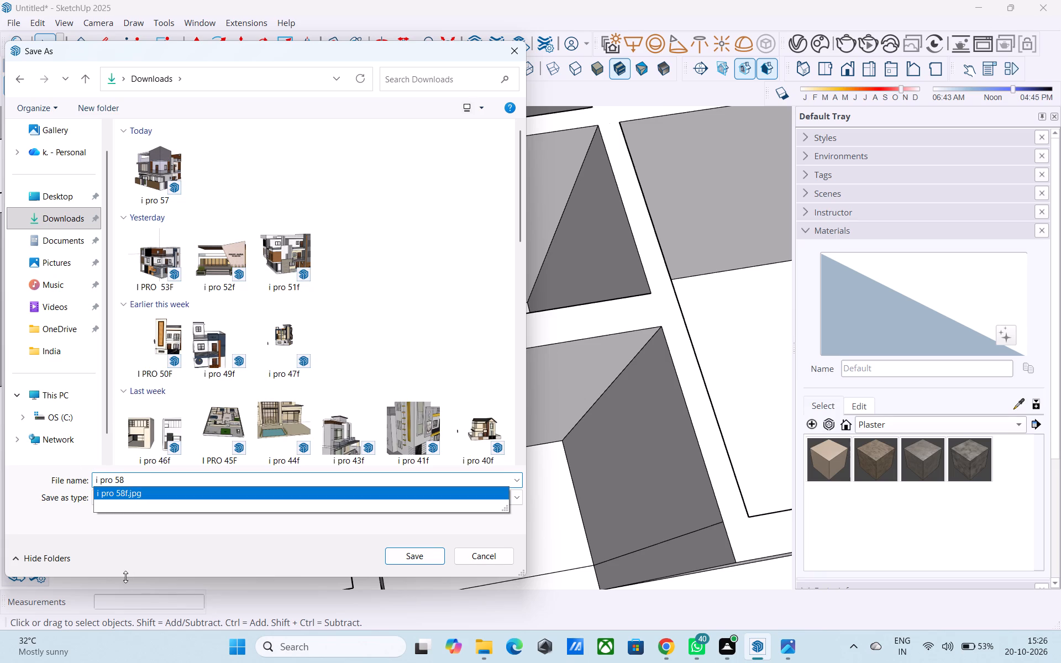
key(f)
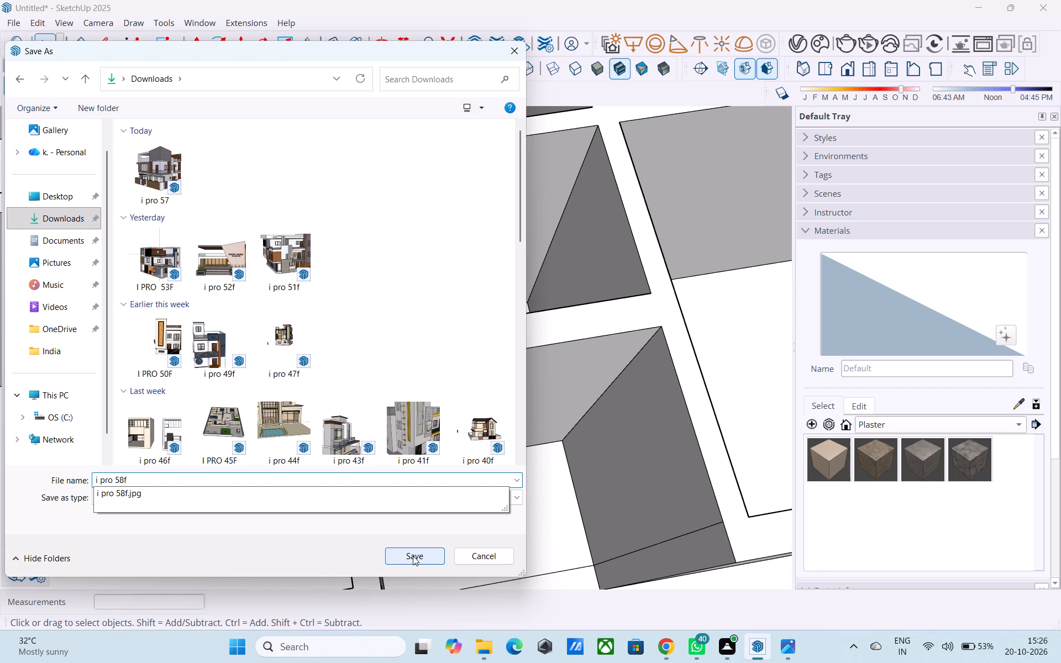
click(413, 556)
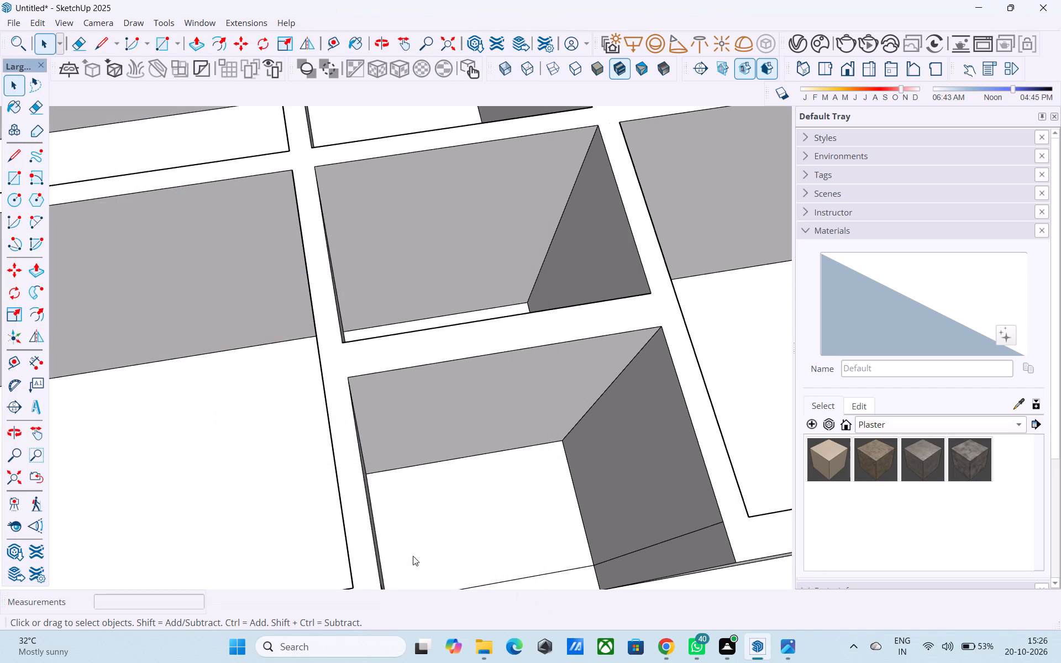
Draw 6" lines across the partition top at both ends of the segment separating the two enclosed middle rooms.
scroll(486, 491, down, 6)
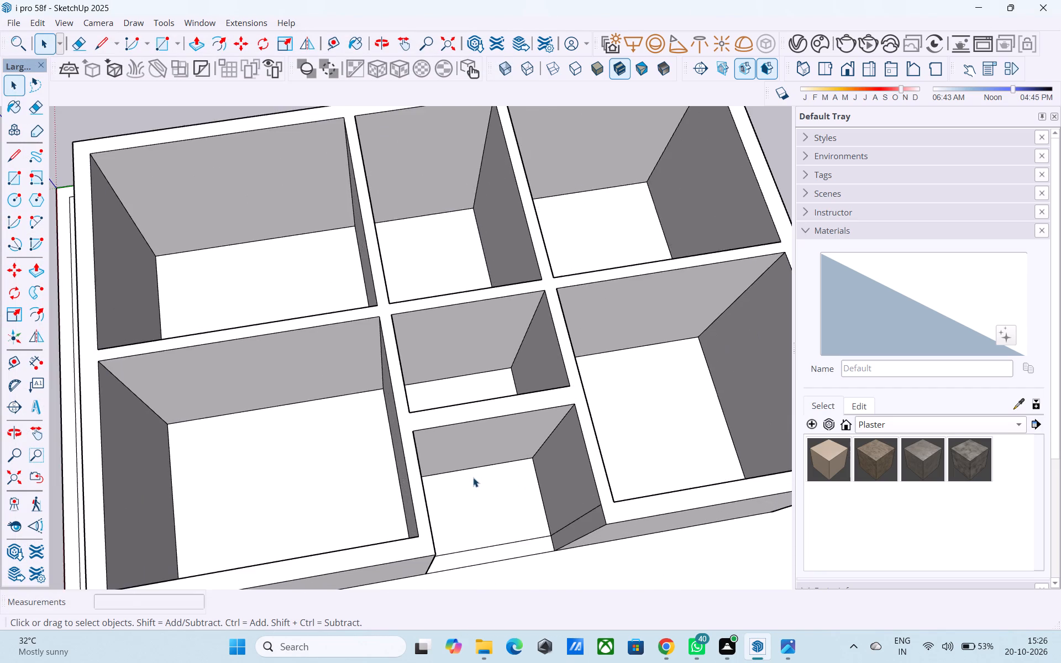
scroll(470, 469, down, 1)
scroll(395, 433, down, 4)
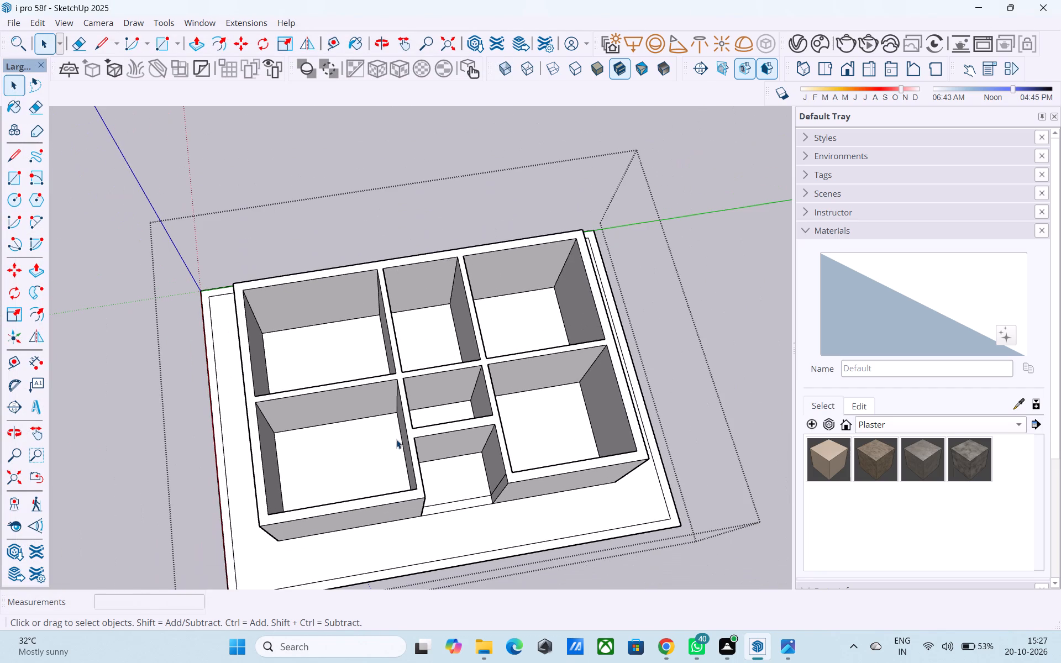
middle_drag(409, 426, 614, 460)
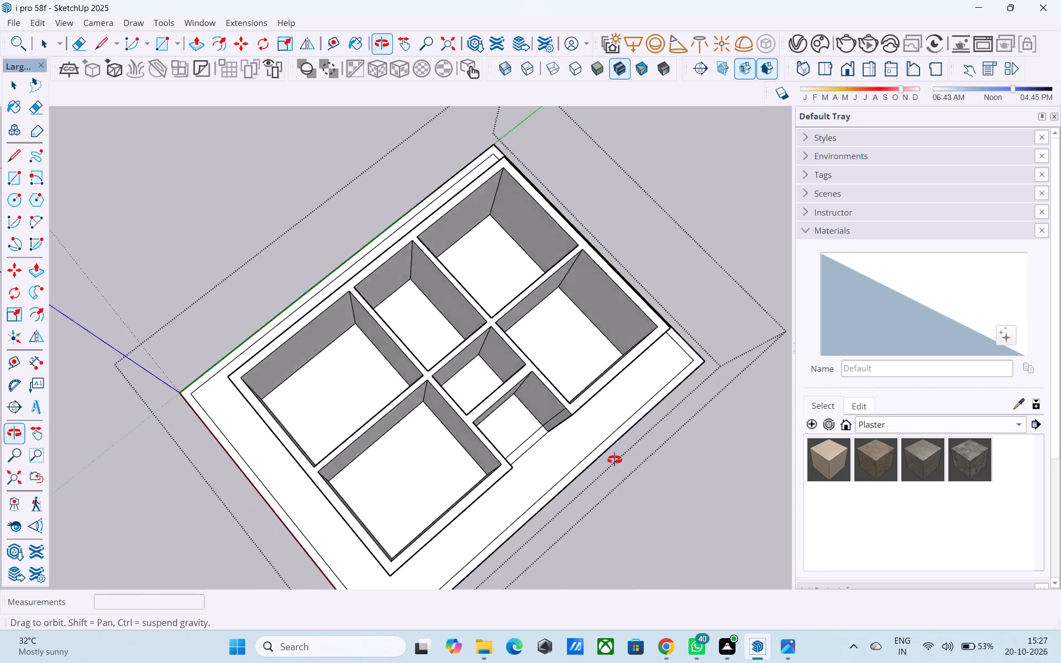
middle_drag(614, 460, 713, 460)
scroll(438, 317, up, 4)
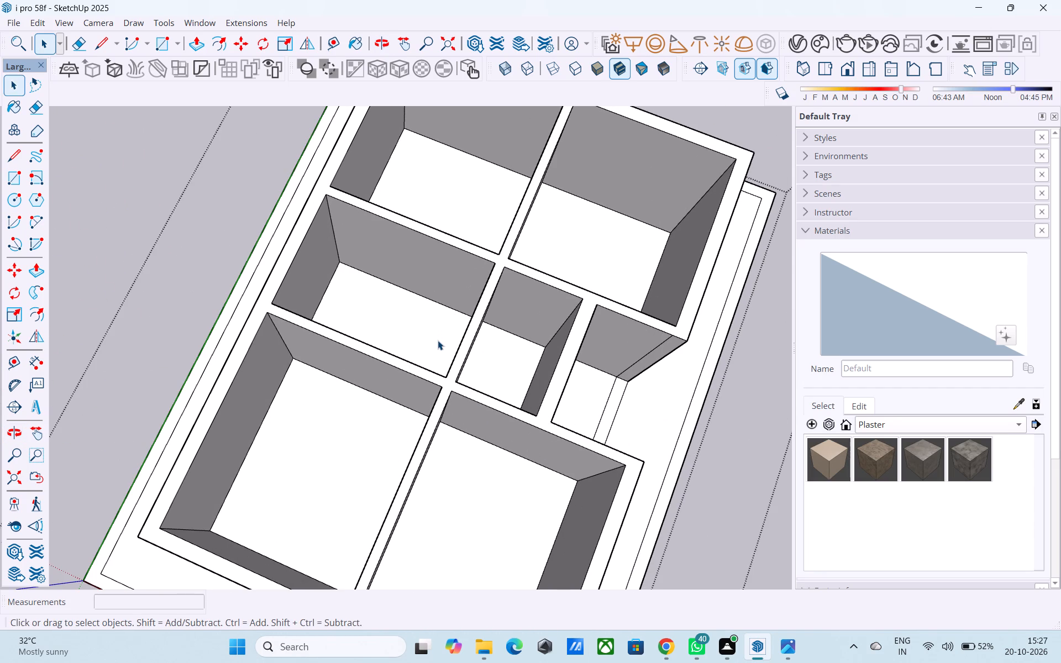
key(l)
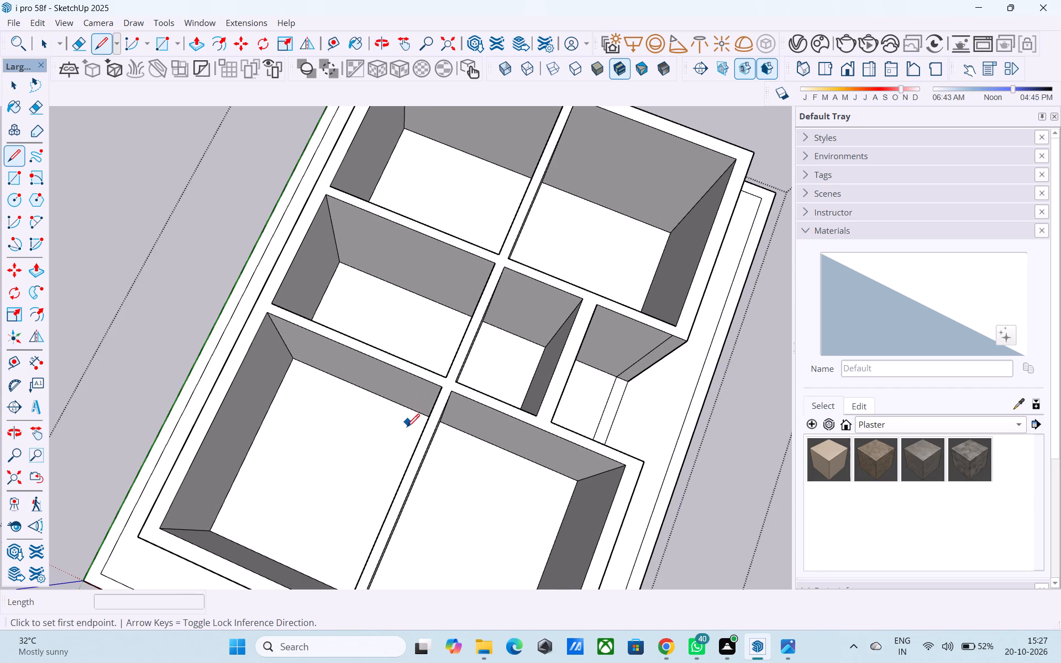
scroll(463, 379, up, 5)
click(430, 372)
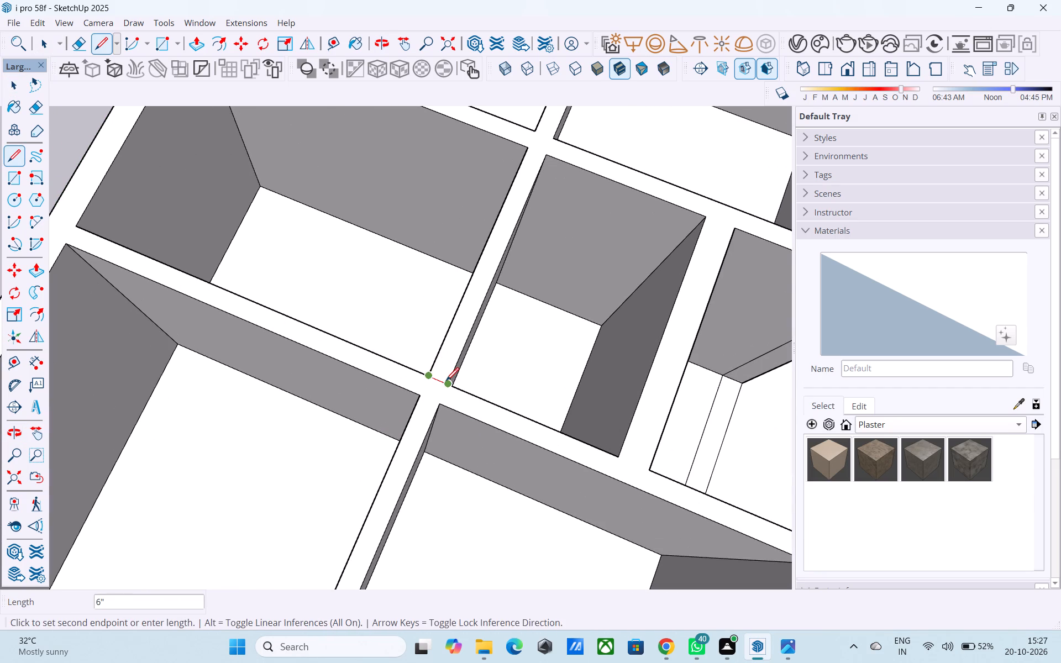
click(446, 382)
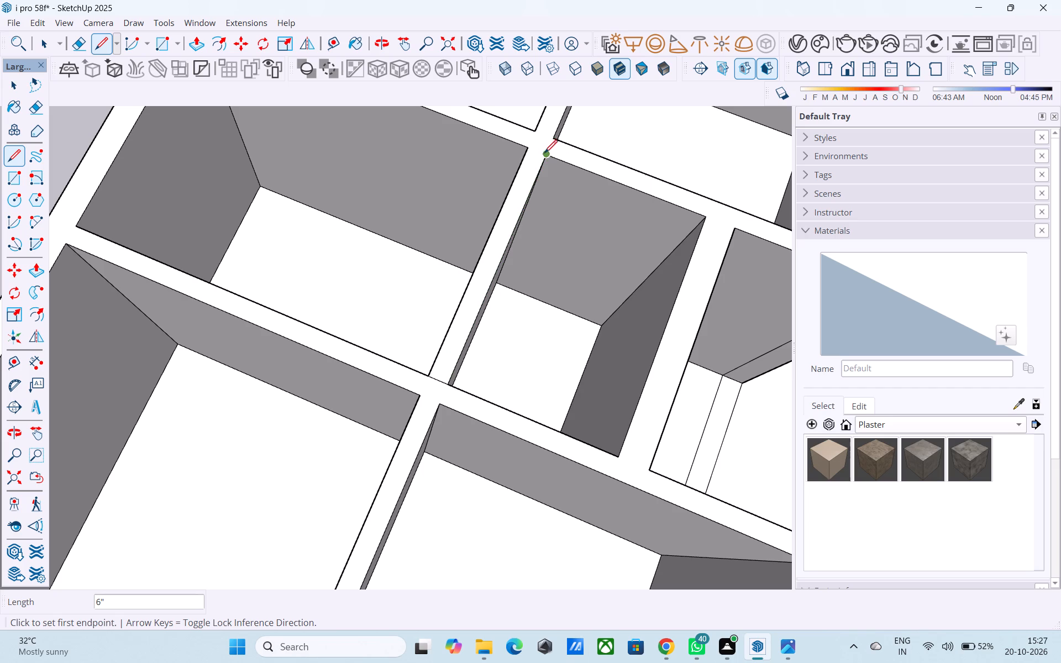
click(545, 155)
click(530, 148)
Push the marked partition segment down 10' to the floor to join the two middle rooms.
scroll(531, 142, down, 2)
key(space)
scroll(528, 171, up, 1)
click(528, 171)
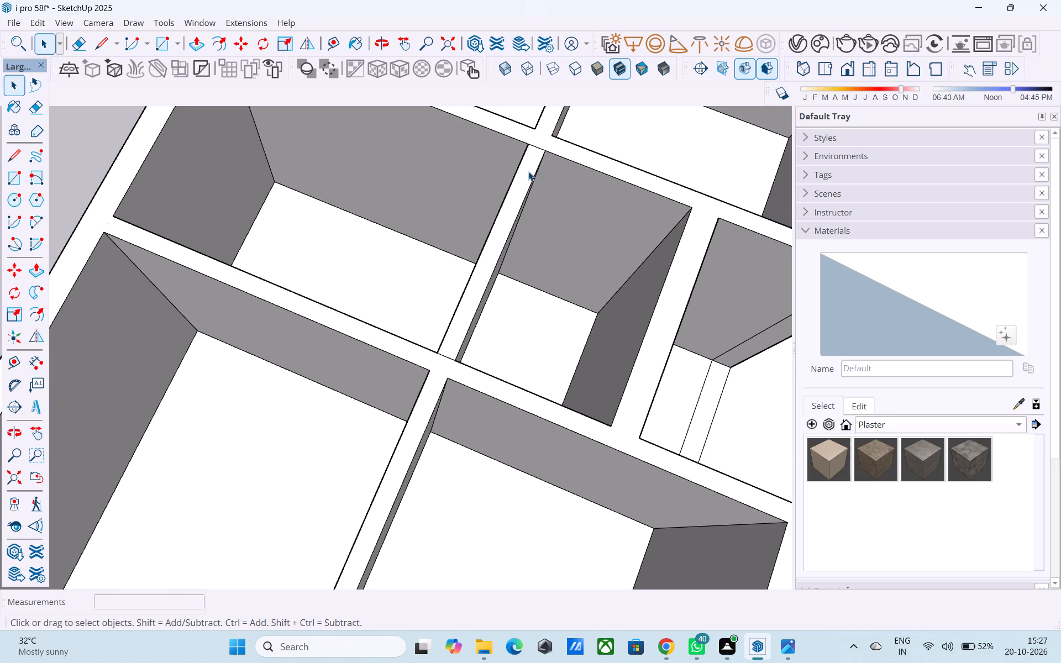
key(p)
click(528, 171)
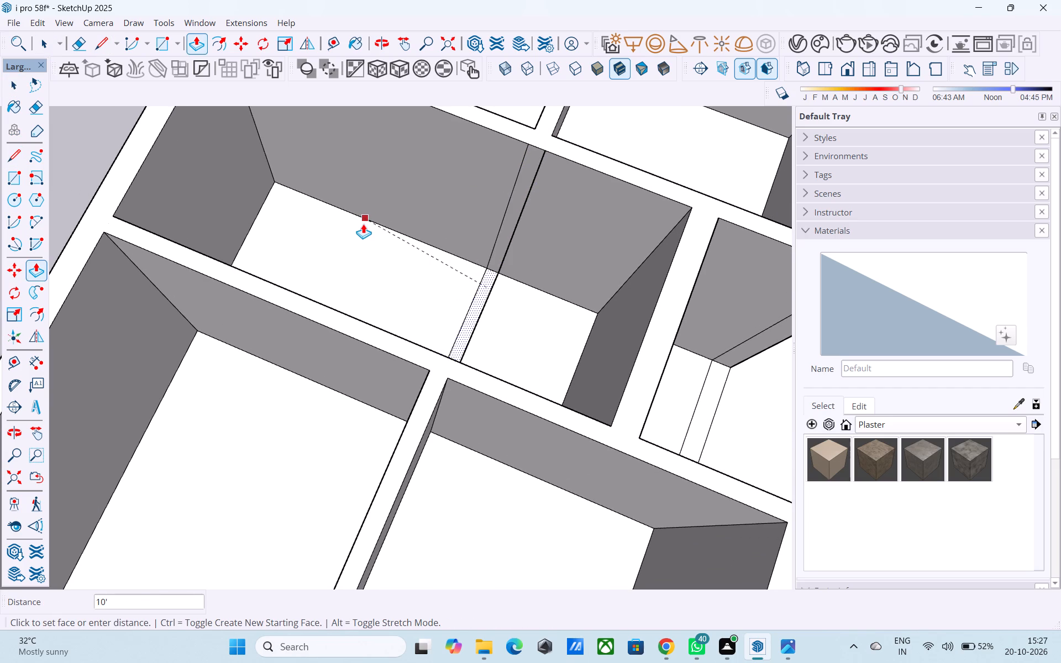
click(363, 224)
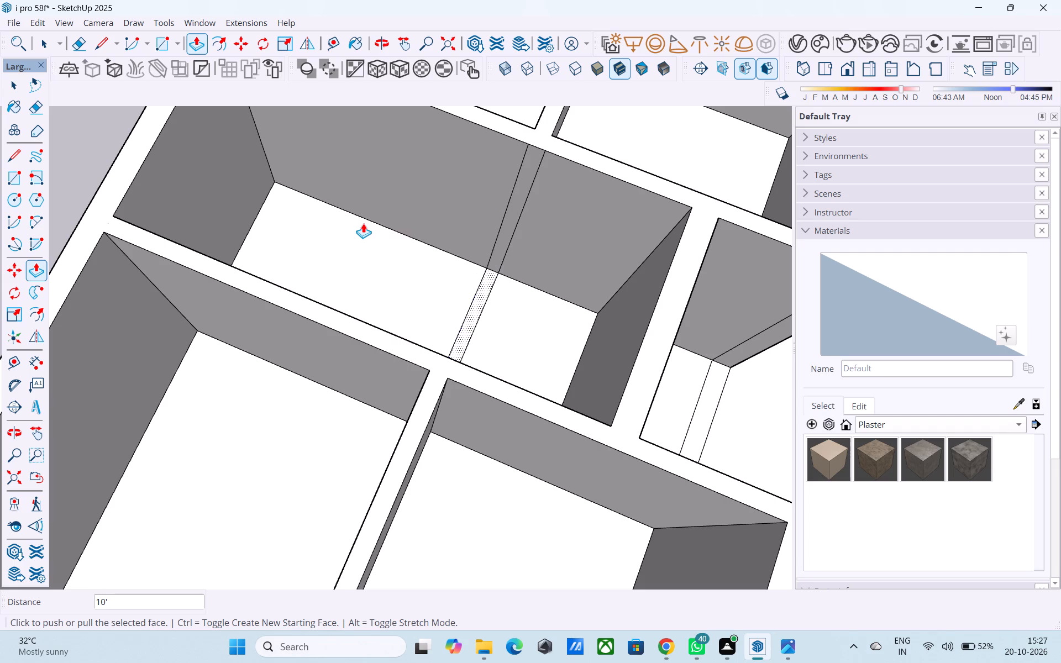
Erase the removed partition's two leftover floor edges and its two vertical seam lines on one side wall of the joined room.
click(82, 45)
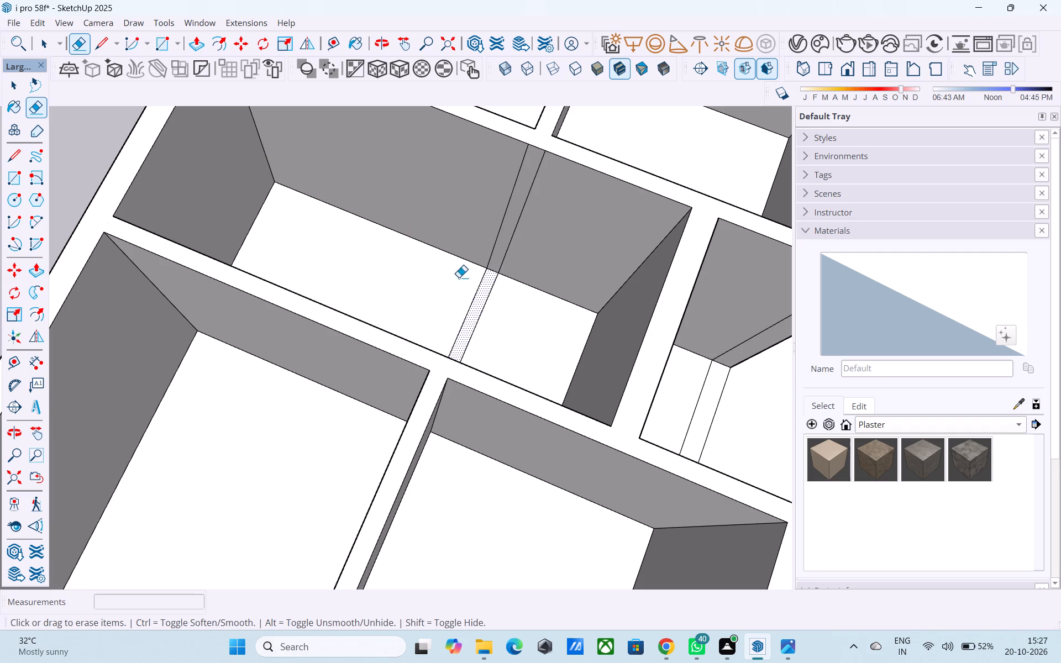
scroll(403, 276, down, 1)
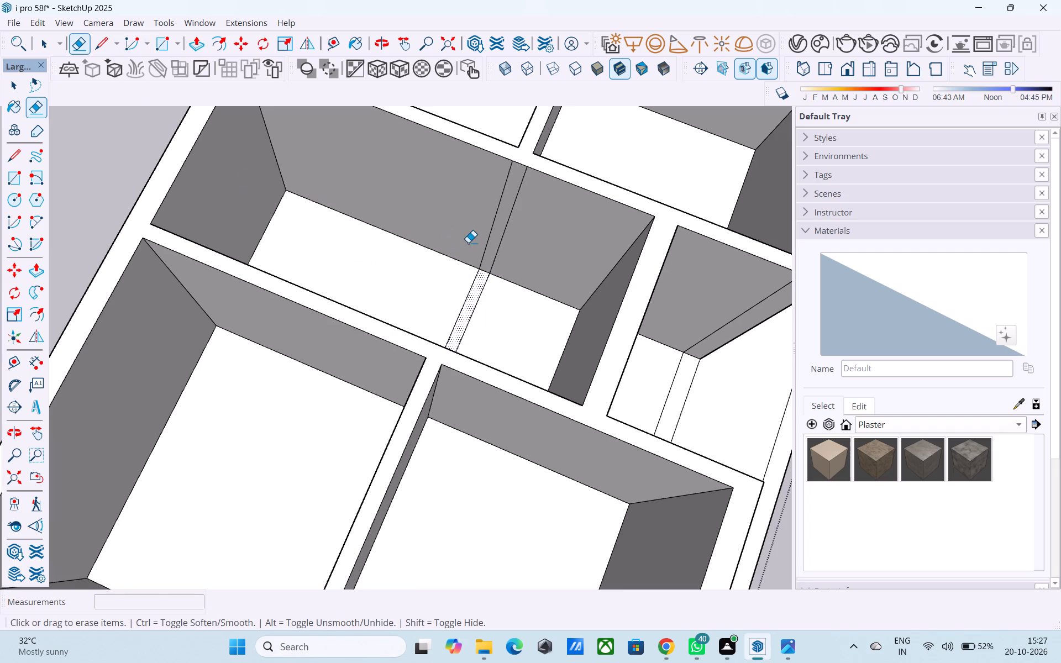
drag(484, 293, 471, 284)
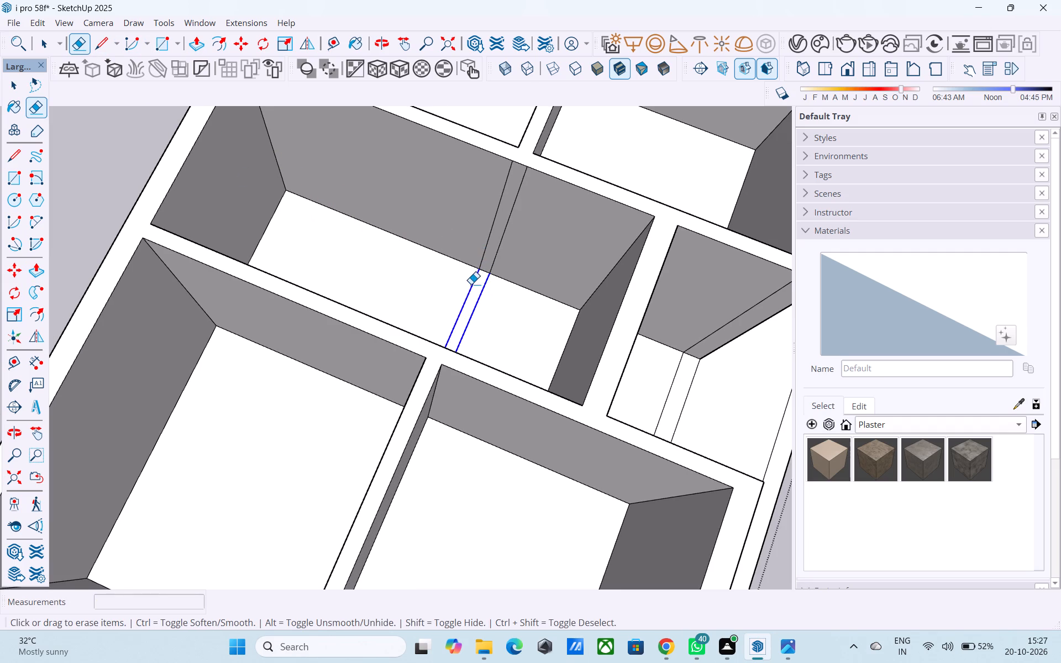
drag(471, 284, 470, 284)
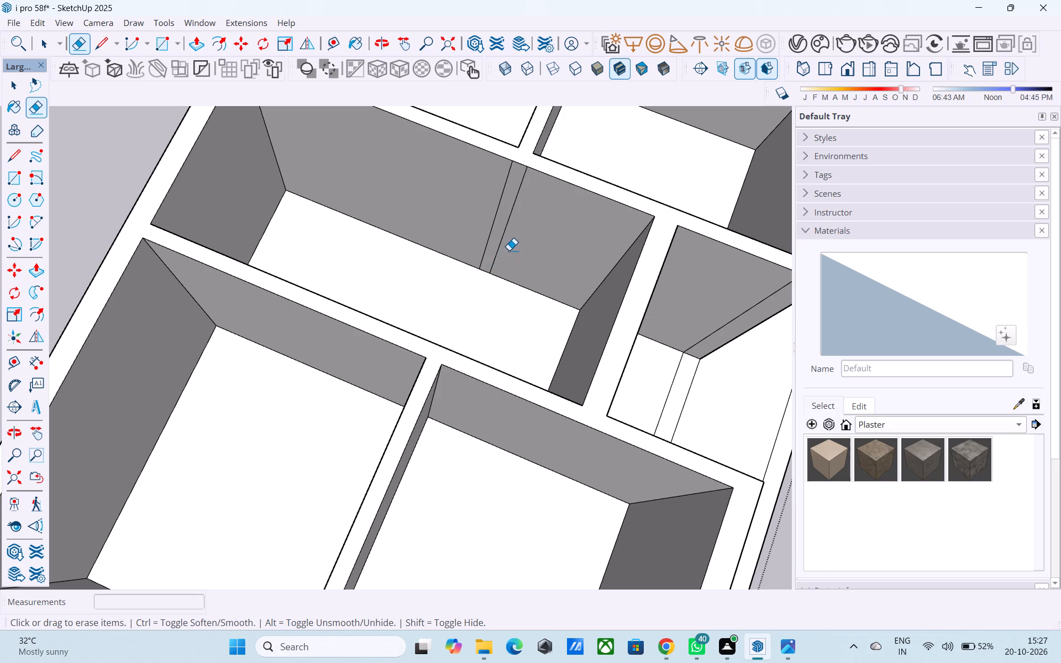
drag(509, 250, 494, 221)
Erase the two vertical seam lines on the opposite side wall of the joined middle room.
scroll(492, 219, down, 1)
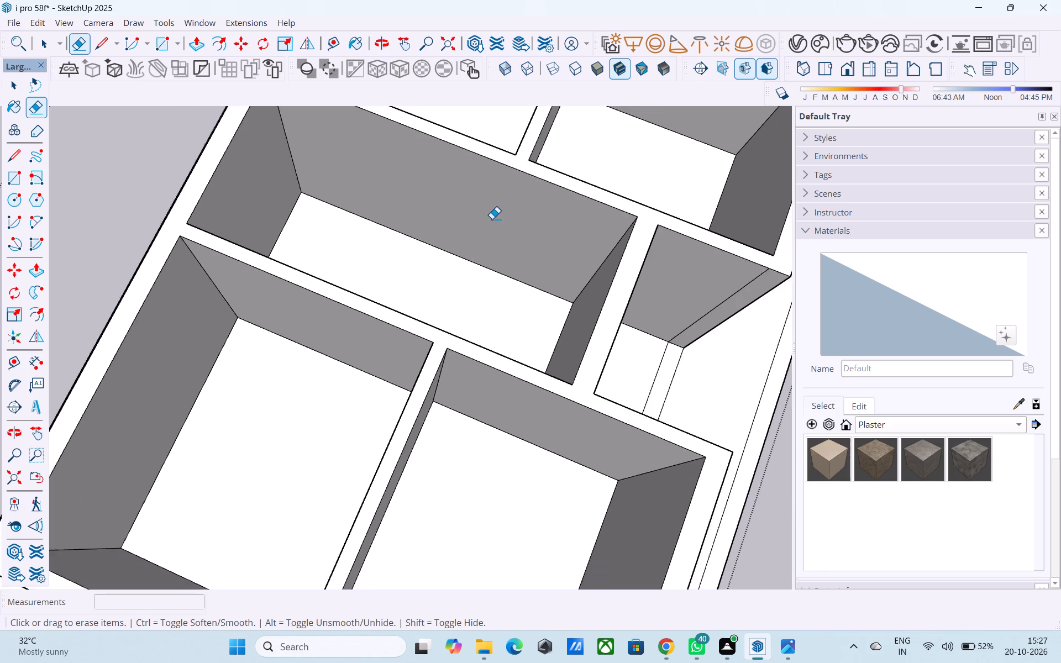
scroll(492, 219, down, 4)
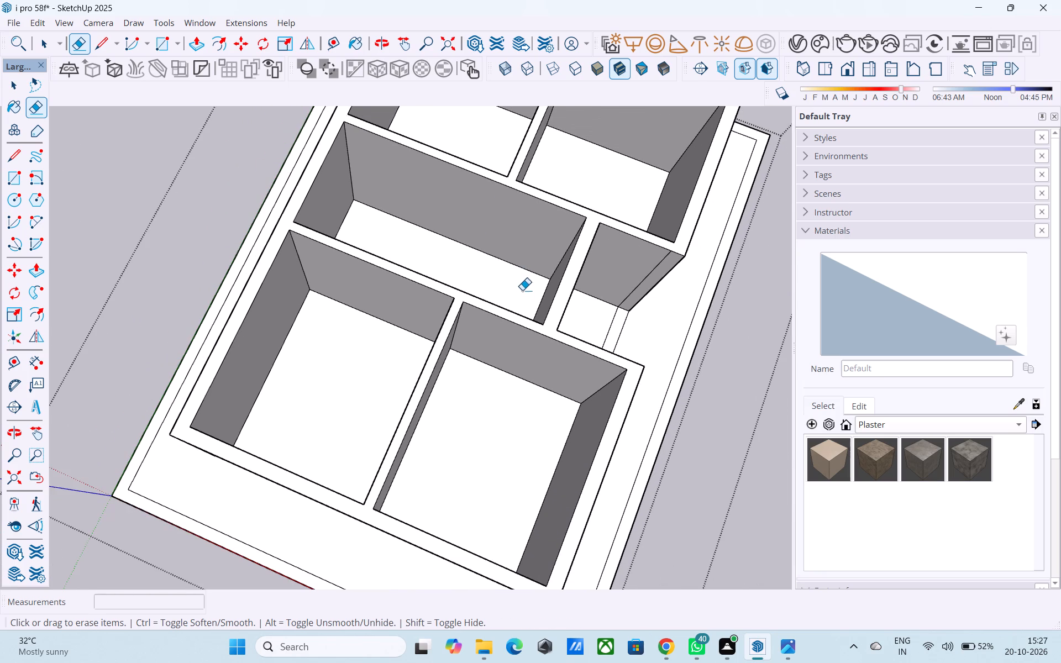
middle_drag(523, 291, 0, 120)
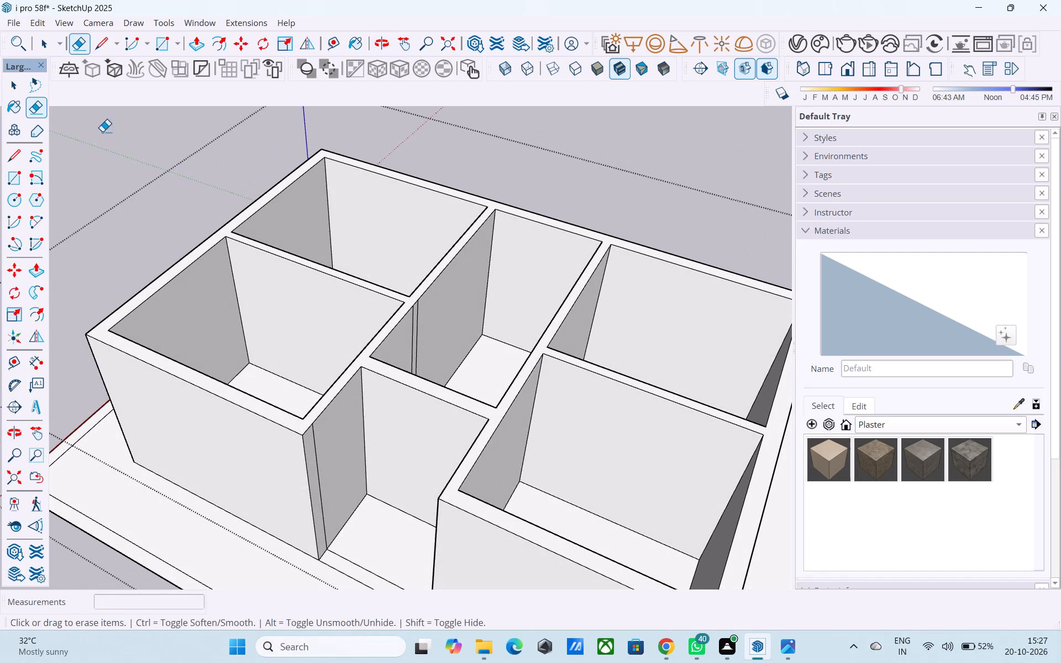
scroll(453, 389, up, 3)
scroll(414, 330, up, 2)
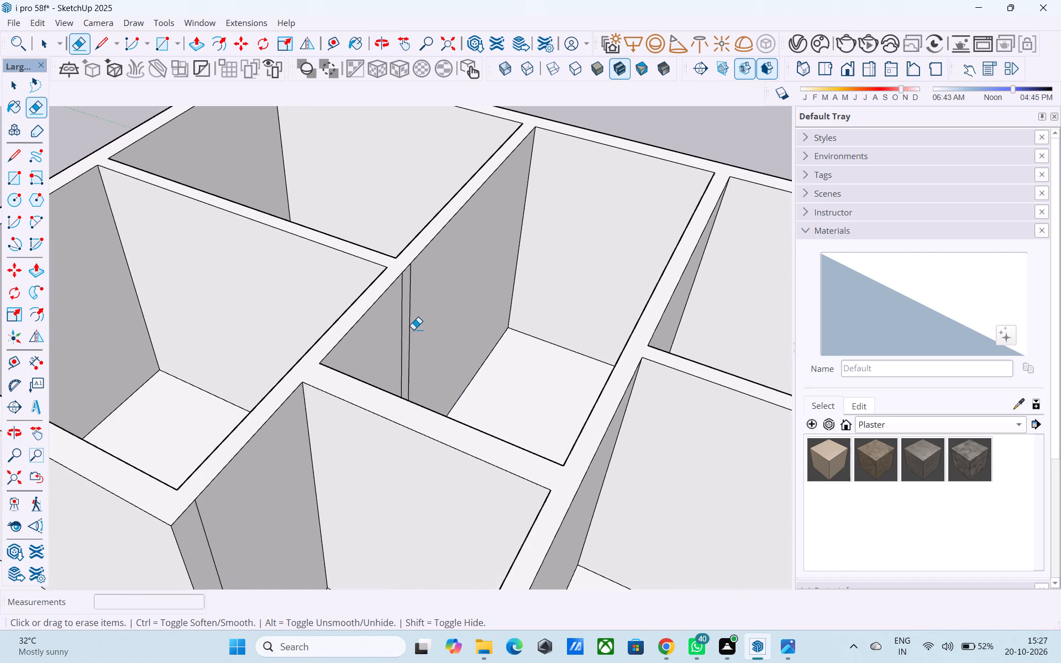
scroll(413, 329, up, 1)
drag(402, 322, 412, 299)
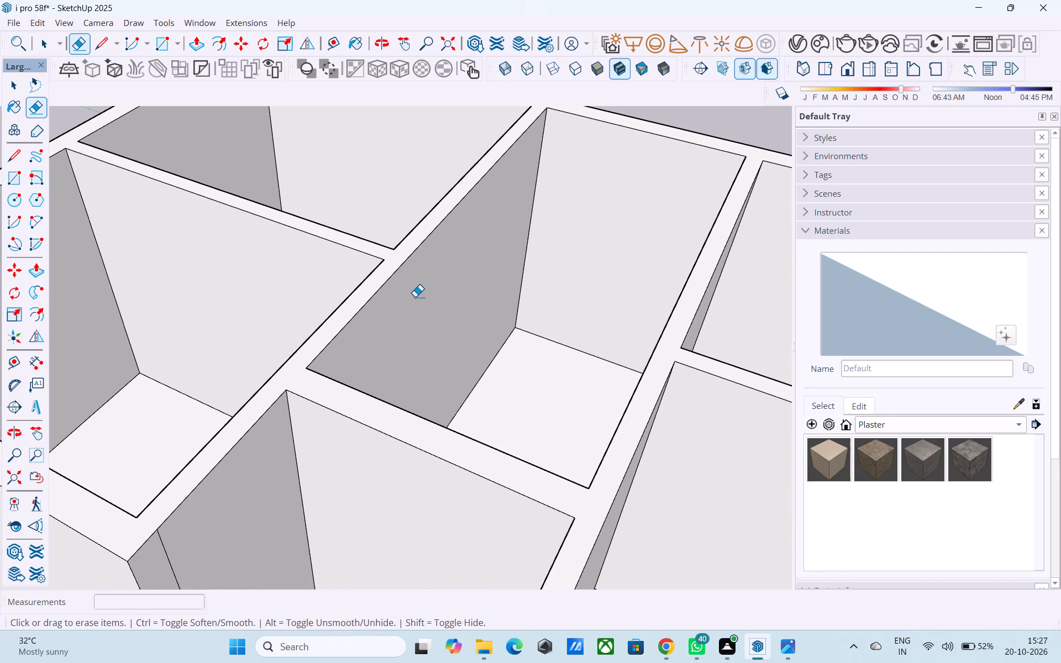
Erase the two threshold edges across the floor at the mouth of the recessed entrance.
scroll(415, 297, down, 6)
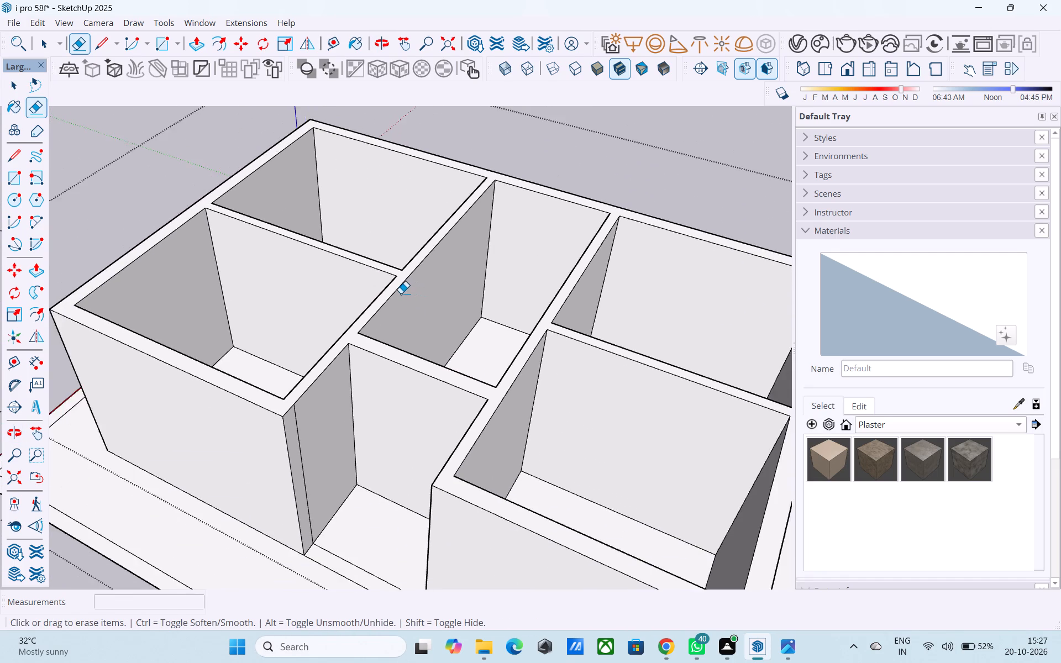
scroll(401, 293, down, 3)
middle_drag(401, 293, 541, 273)
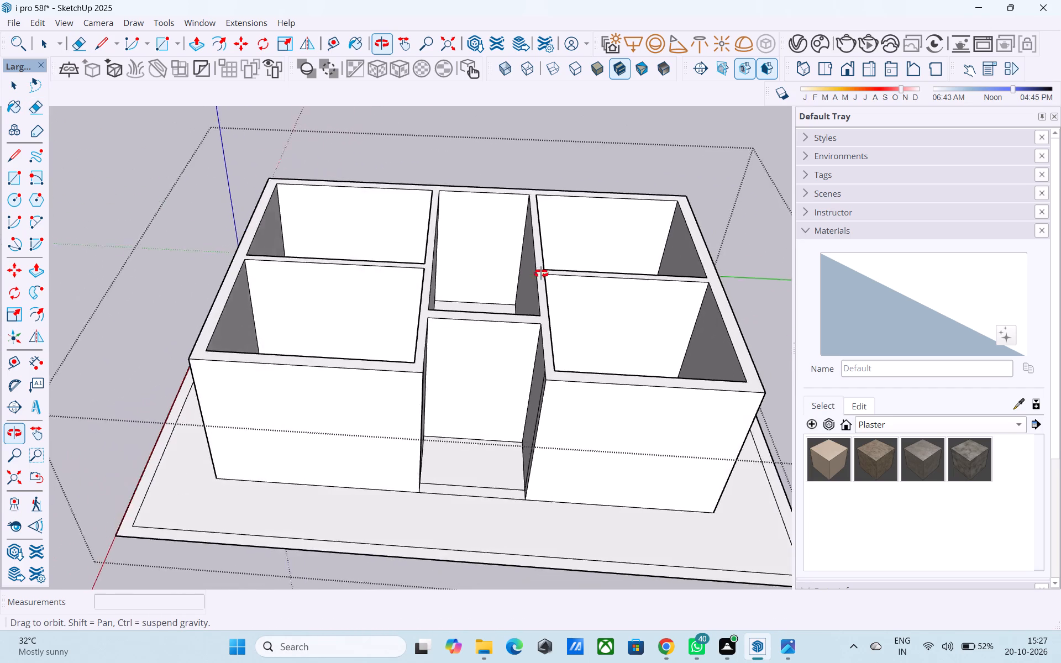
middle_drag(541, 273, 531, 208)
scroll(451, 414, down, 1)
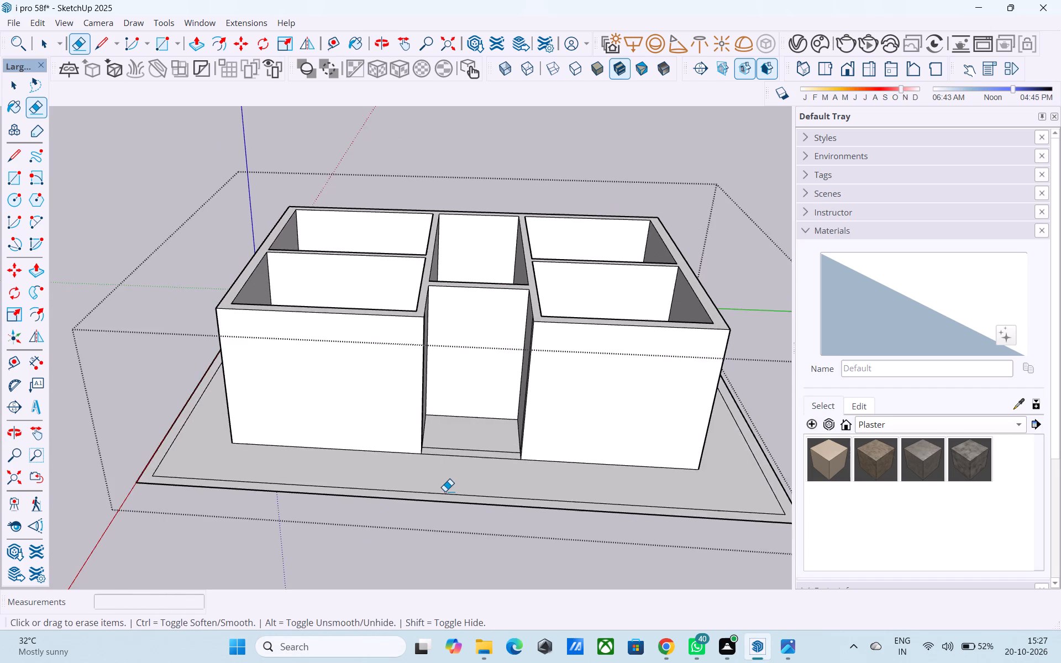
scroll(445, 492, down, 2)
scroll(465, 463, up, 11)
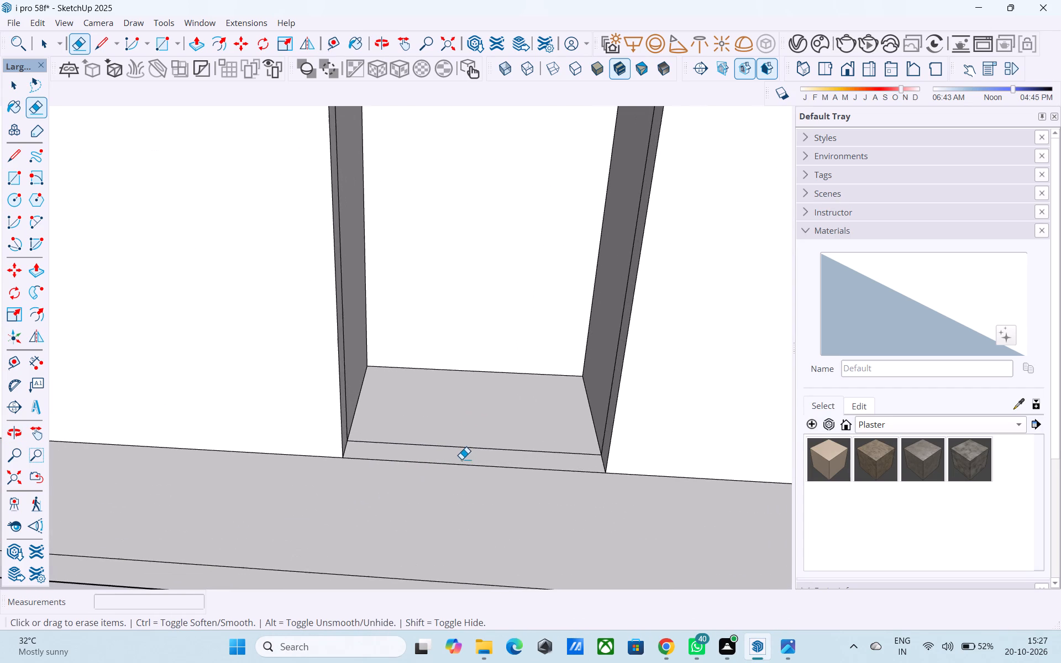
drag(460, 466, 457, 441)
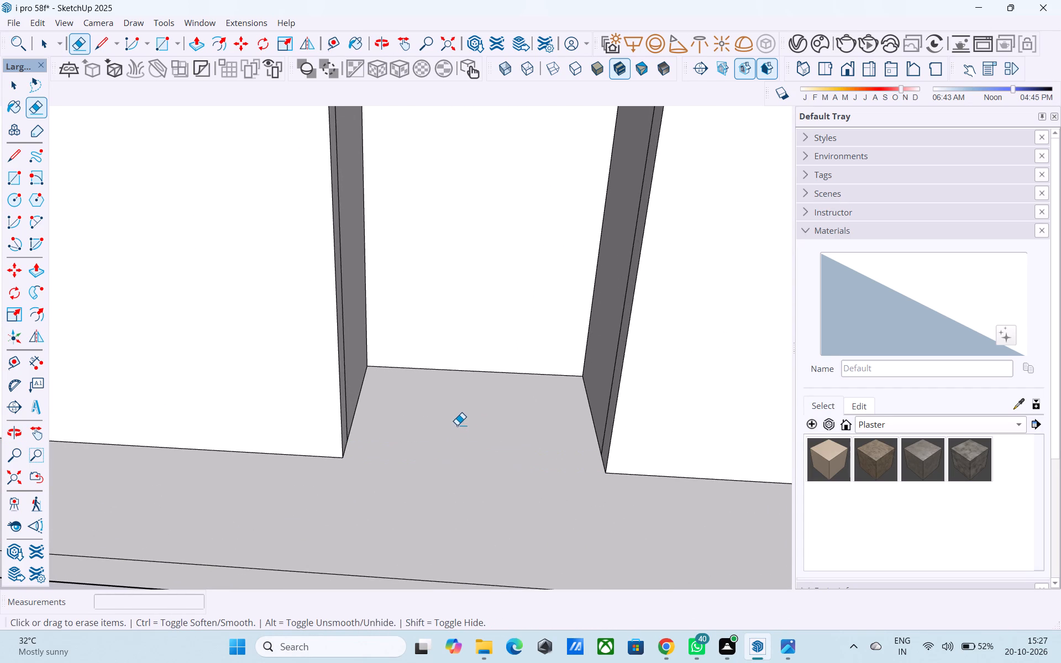
scroll(457, 425, down, 2)
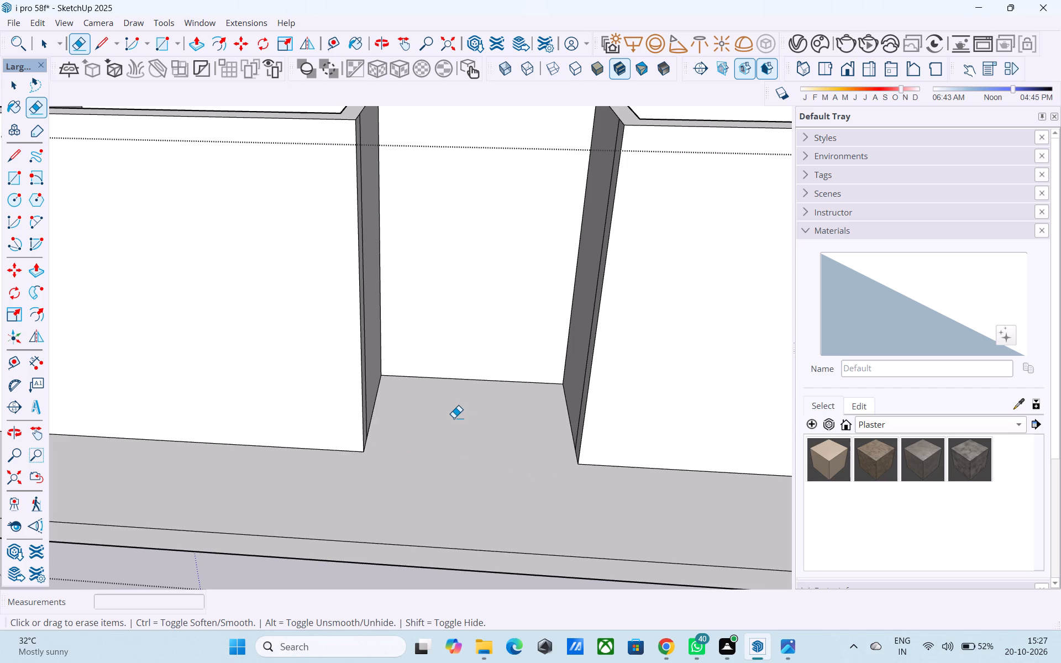
scroll(454, 416, down, 4)
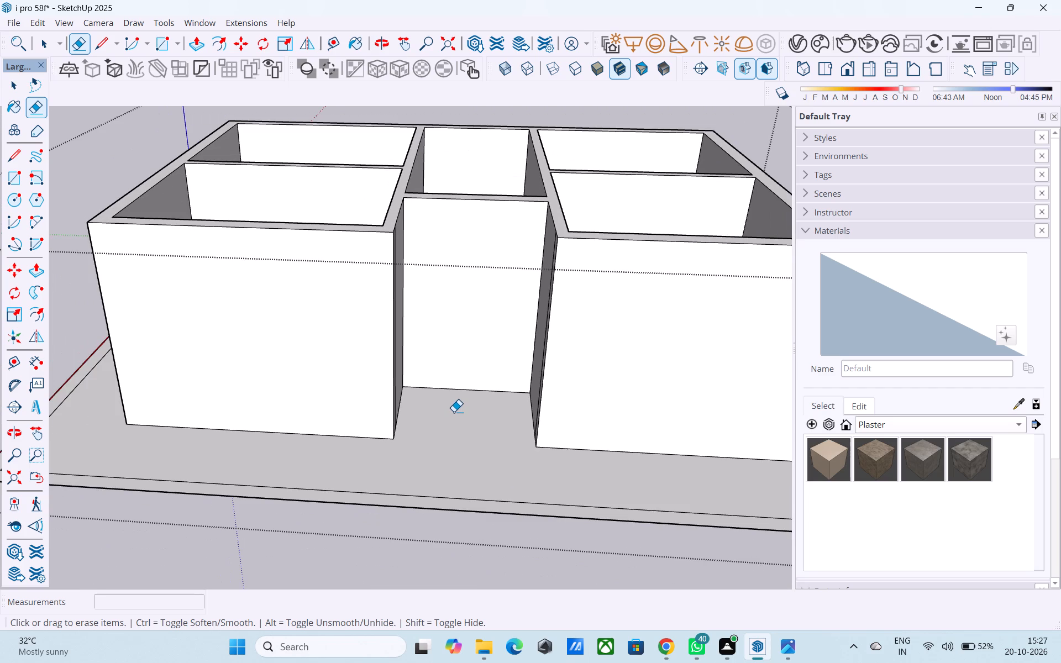
Place a horizontal guide 3' above the bottom edge of one front room wall beside the recessed entrance.
scroll(414, 545, down, 1)
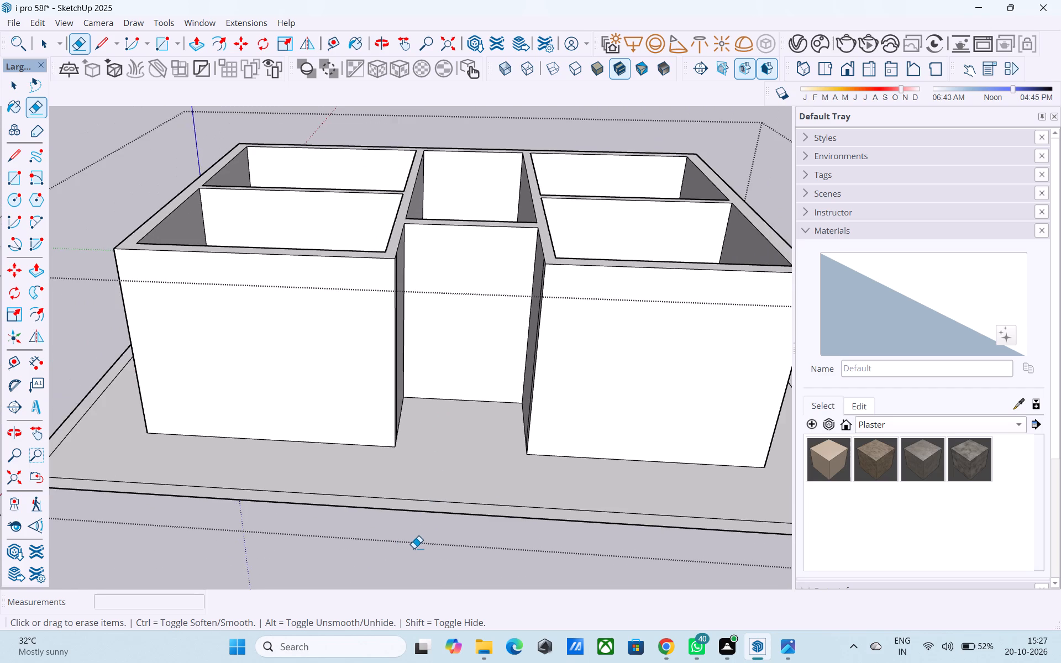
scroll(414, 548, down, 9)
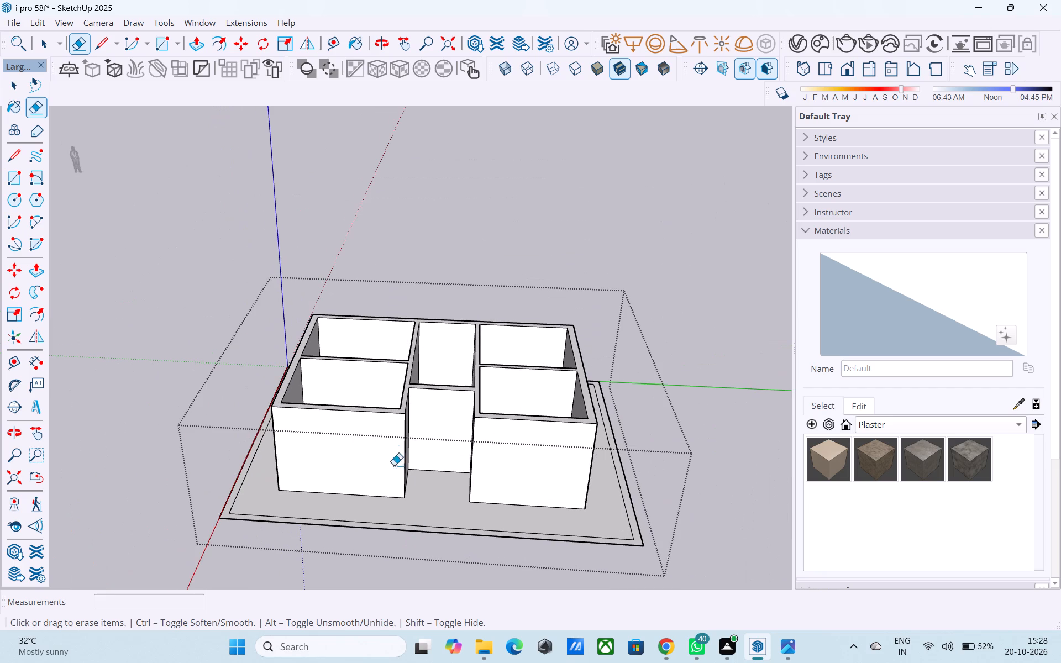
scroll(382, 259, up, 3)
middle_drag(488, 297, 505, 208)
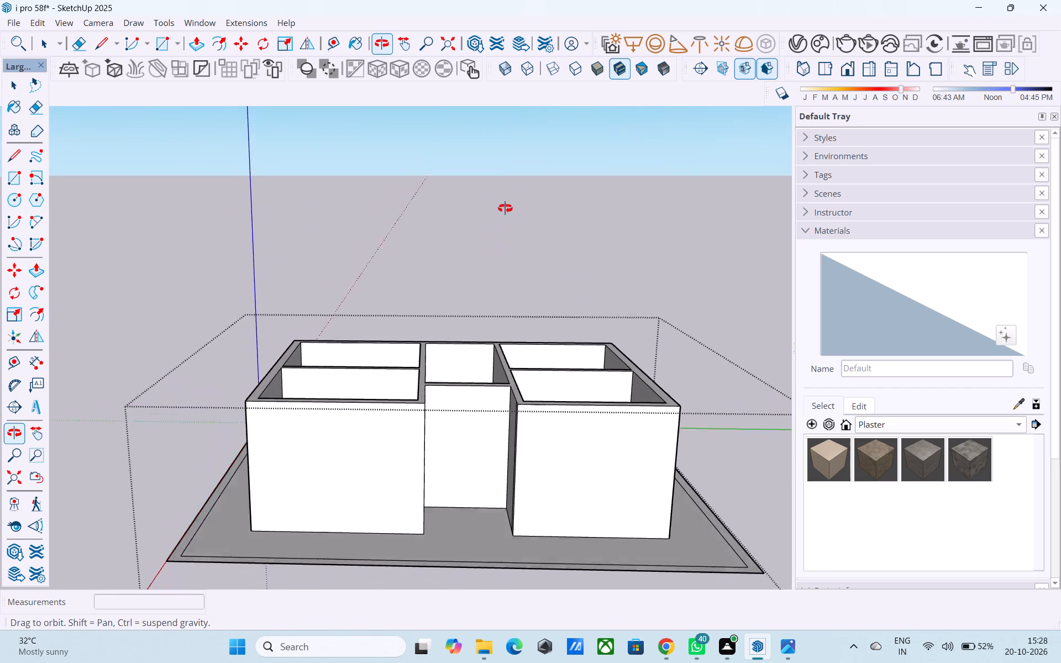
middle_drag(505, 208, 485, 193)
scroll(489, 230, up, 6)
scroll(490, 240, down, 7)
key(space)
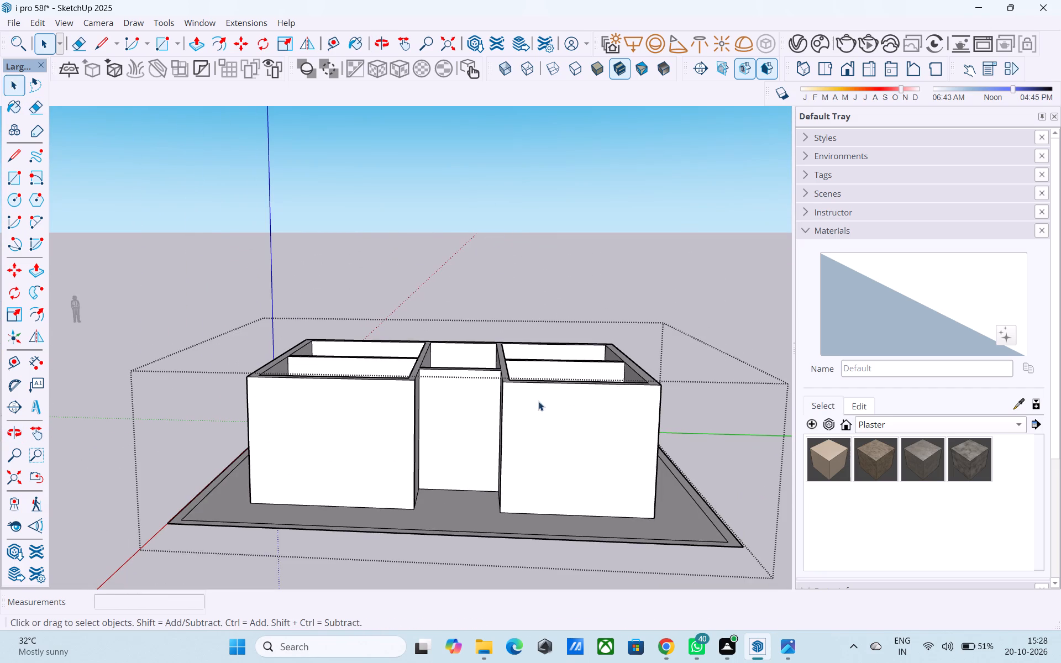
key(t)
scroll(589, 541, up, 4)
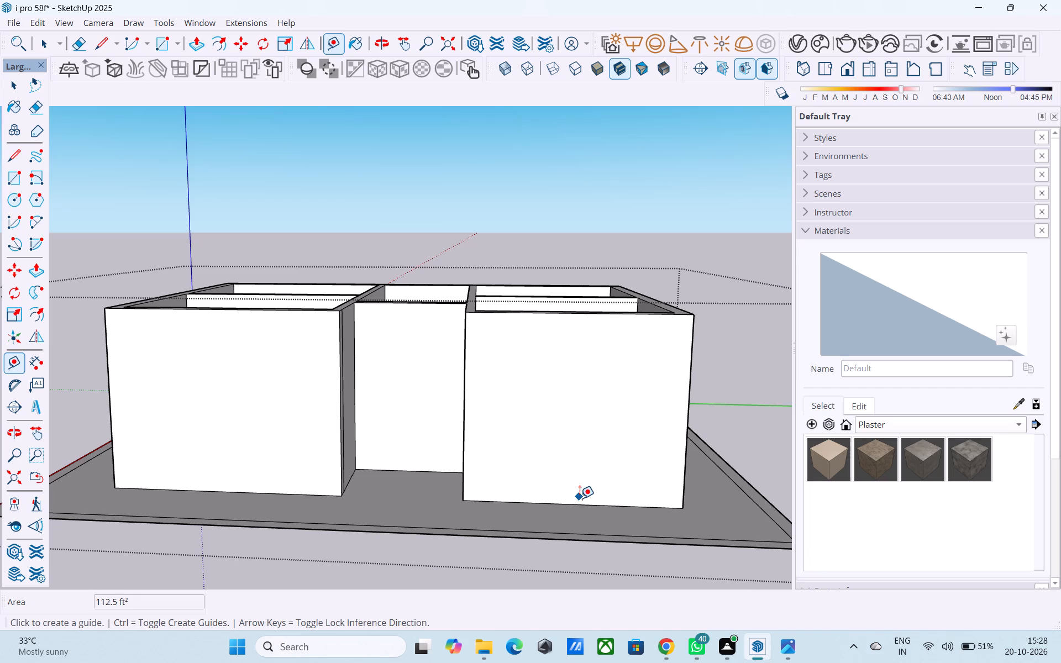
click(580, 504)
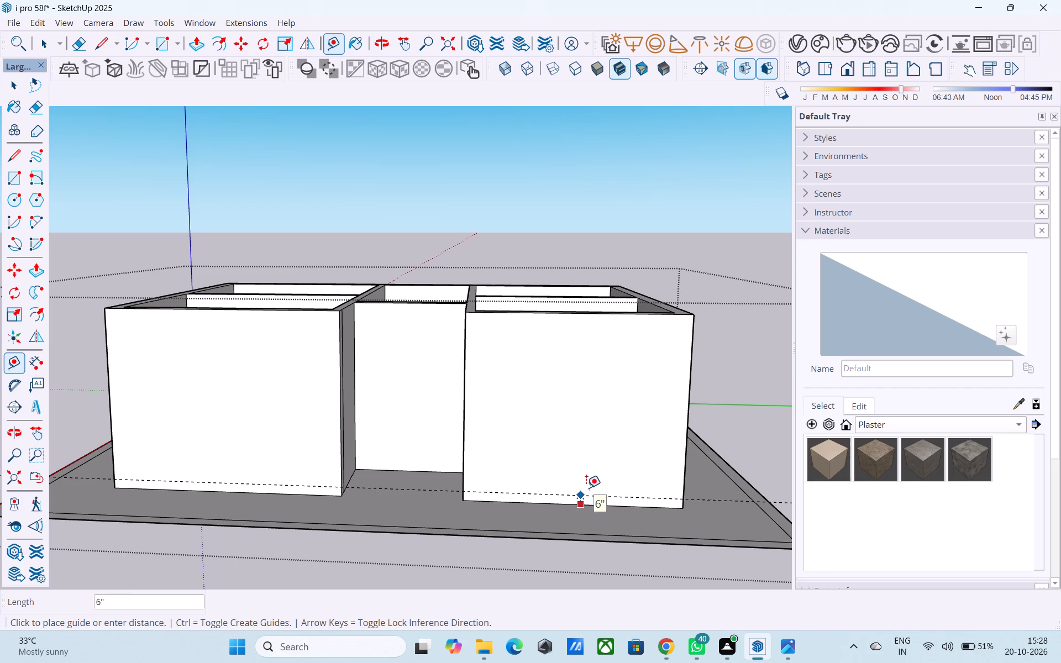
text(3')
key(Return)
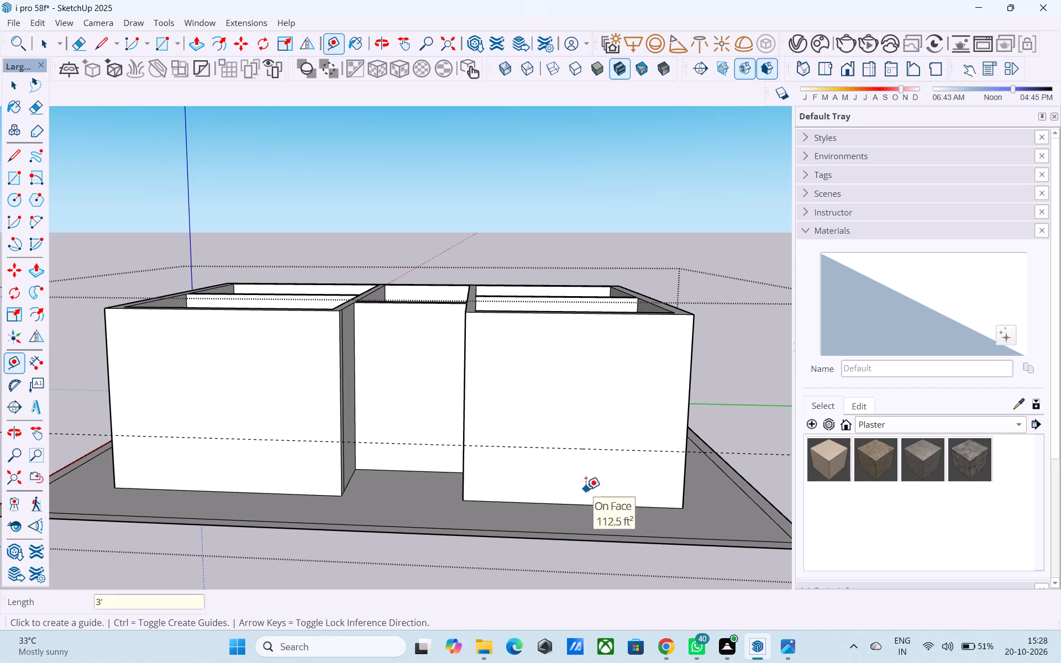
Place a vertical guide on the same front wall, 2' in from its edge at the entrance recess.
click(463, 352)
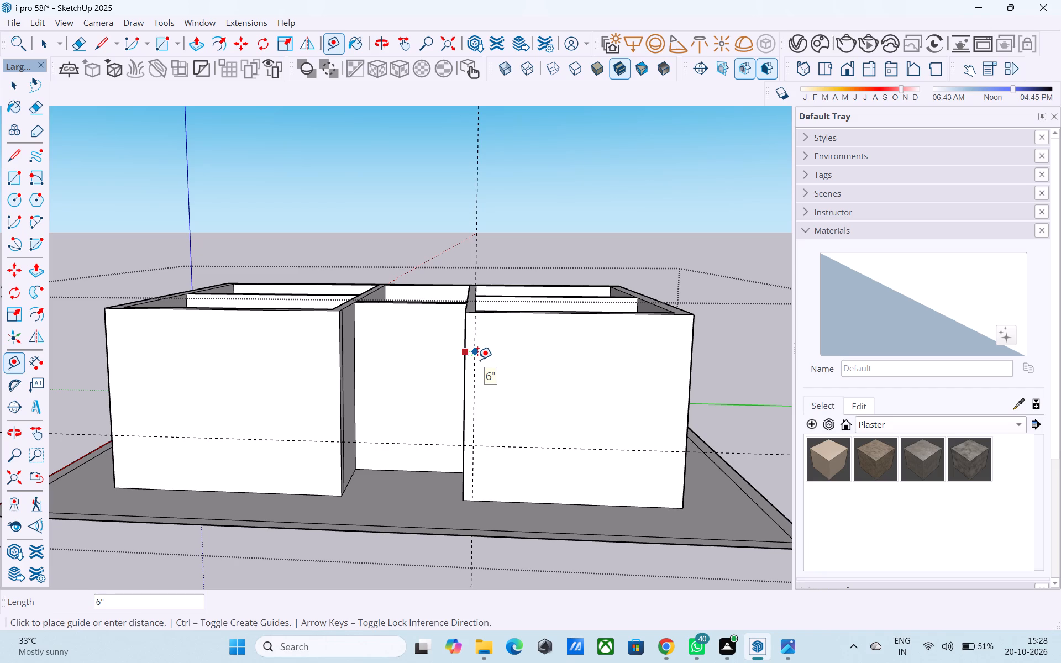
text(2')
key(Return)
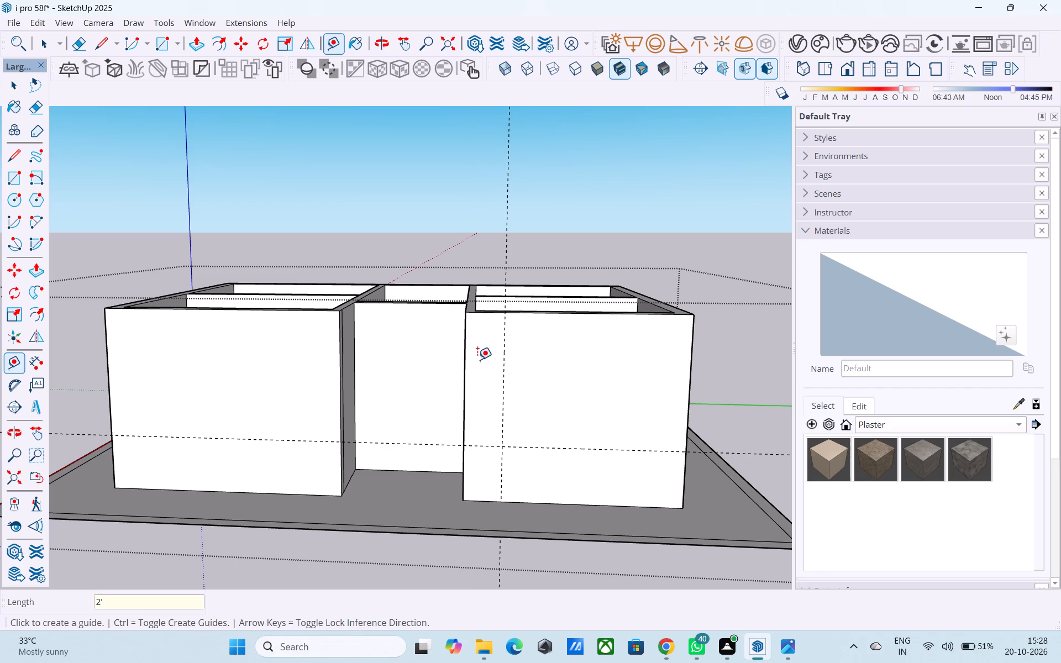
Draw a window rectangle 5' high and 7' wide on the front wall, starting from the intersection of the two guides.
key(r)
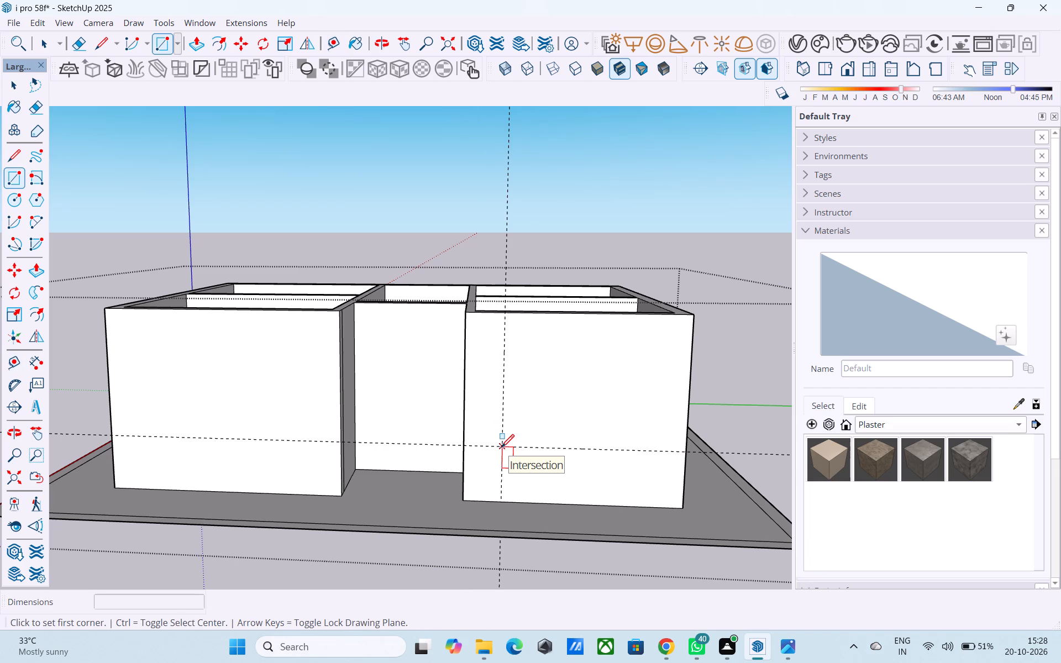
scroll(501, 449, up, 6)
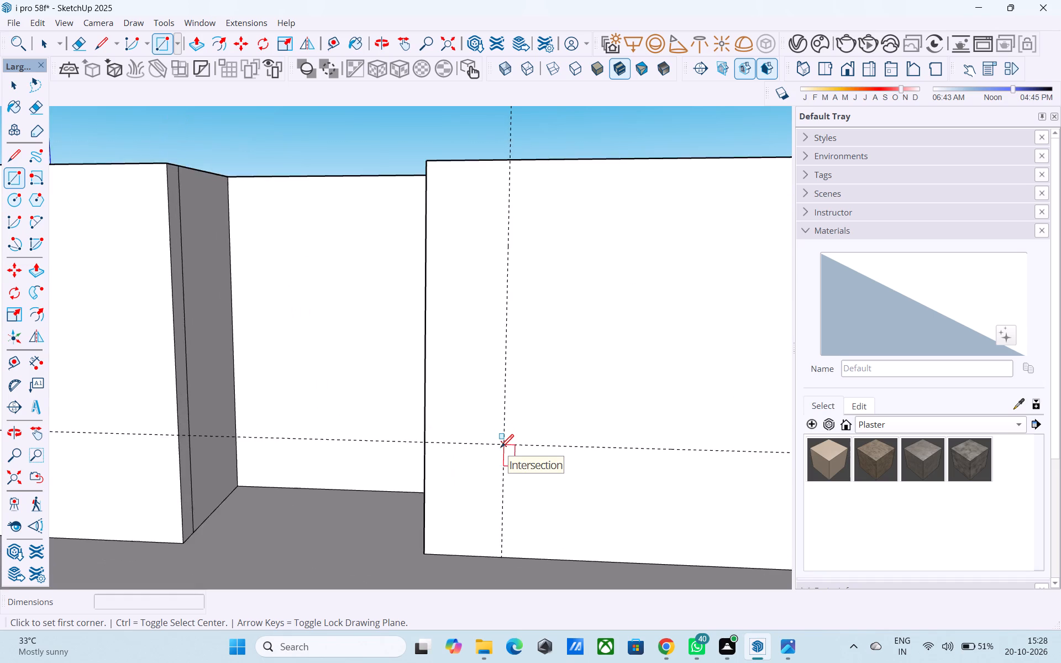
scroll(501, 449, up, 5)
click(507, 444)
scroll(571, 381, down, 5)
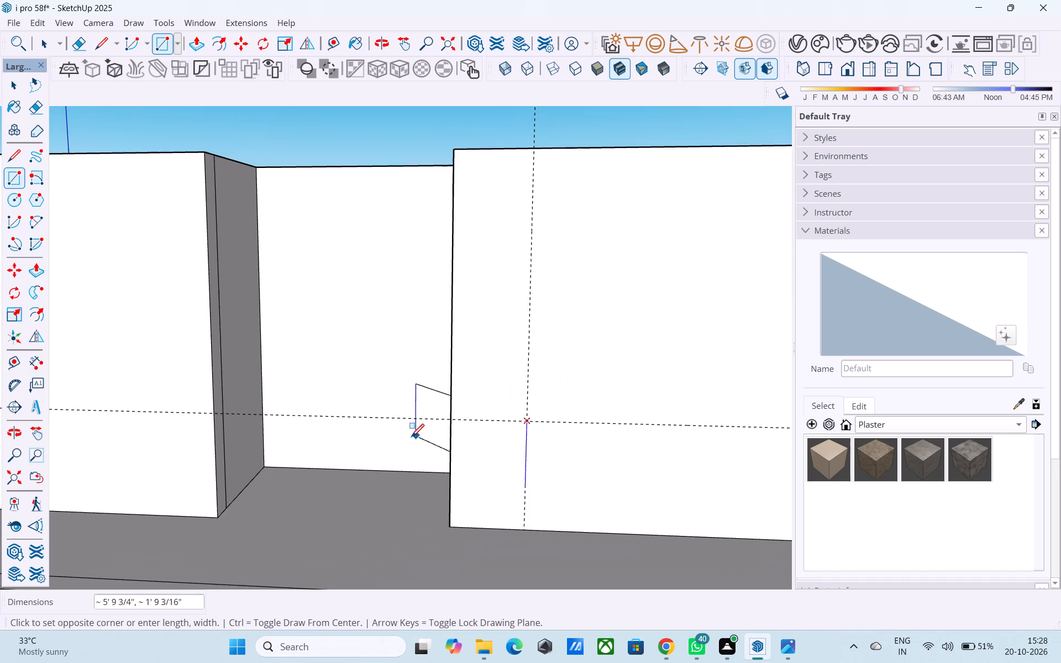
scroll(411, 438, down, 3)
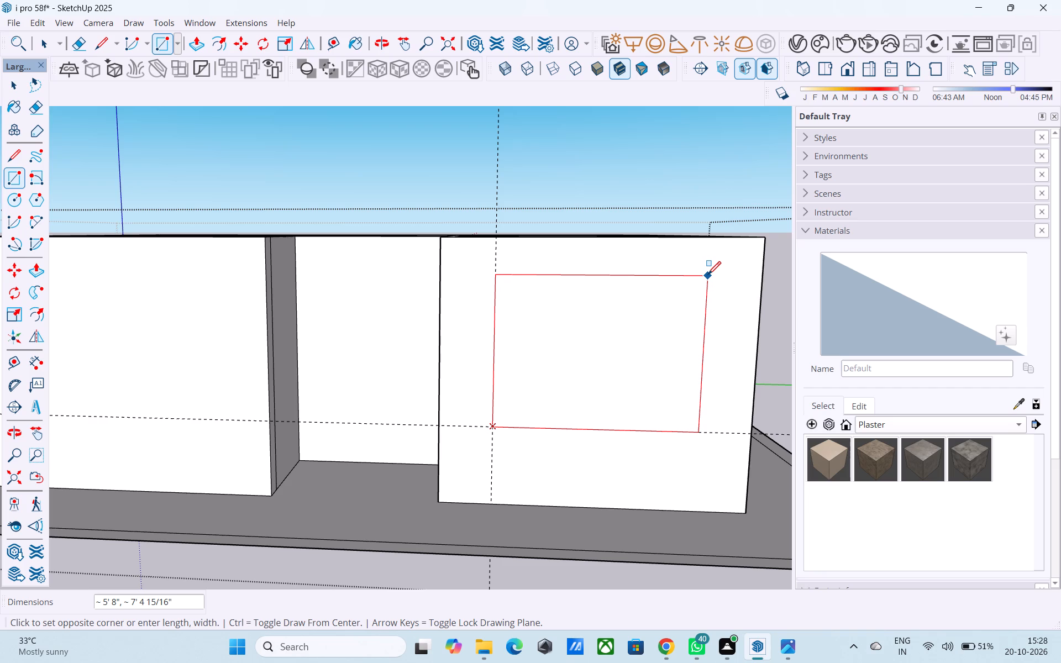
key(5)
text(',8')
key(Return)
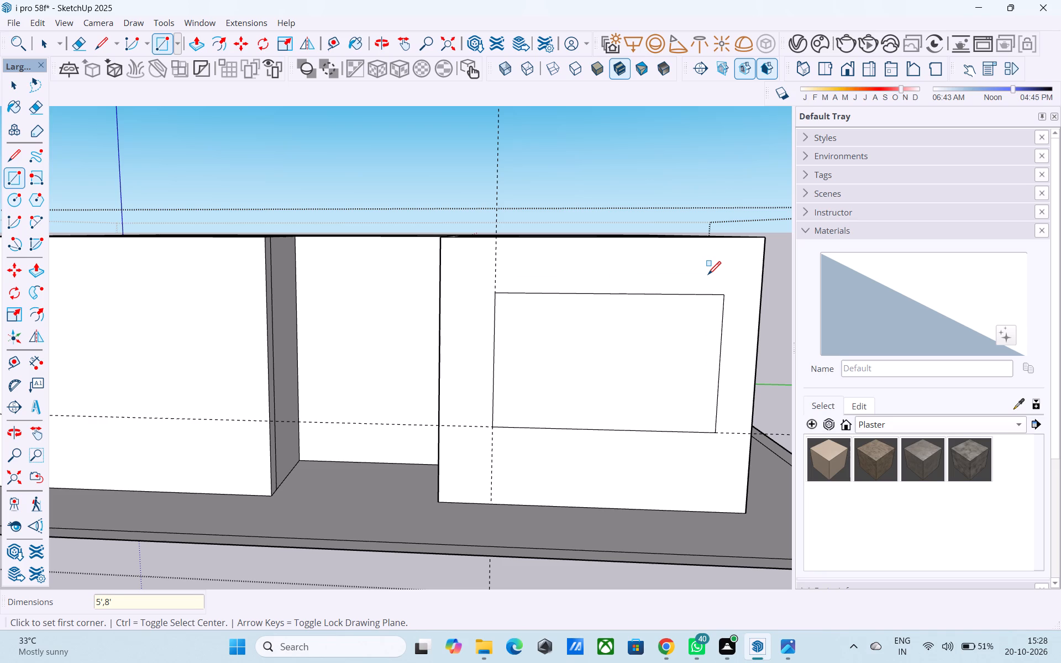
text(5',7')
key(Return)
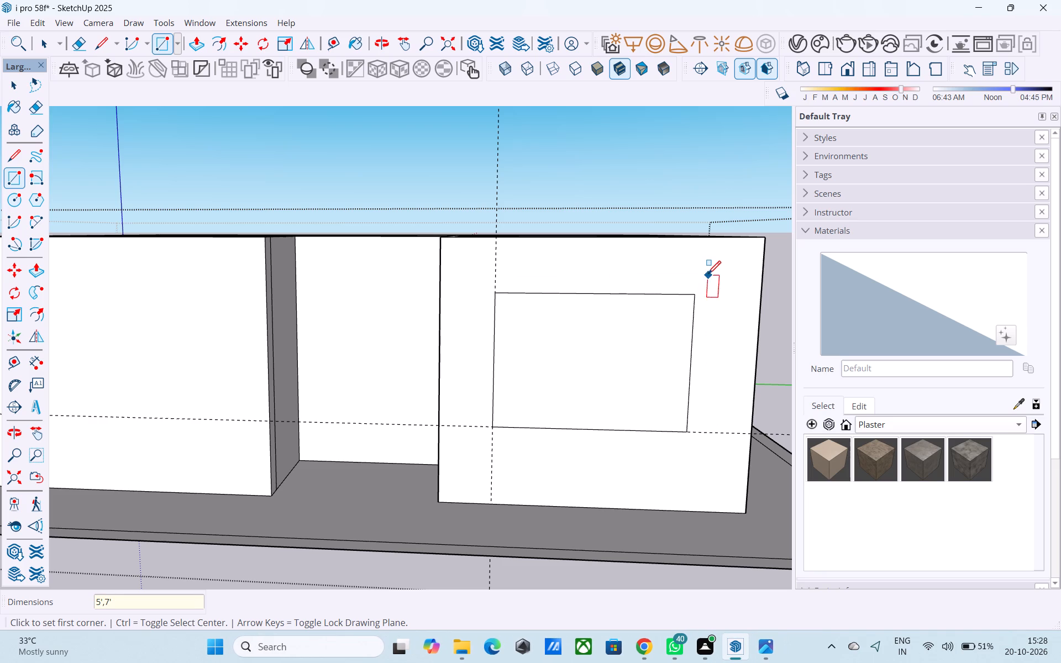
key(space)
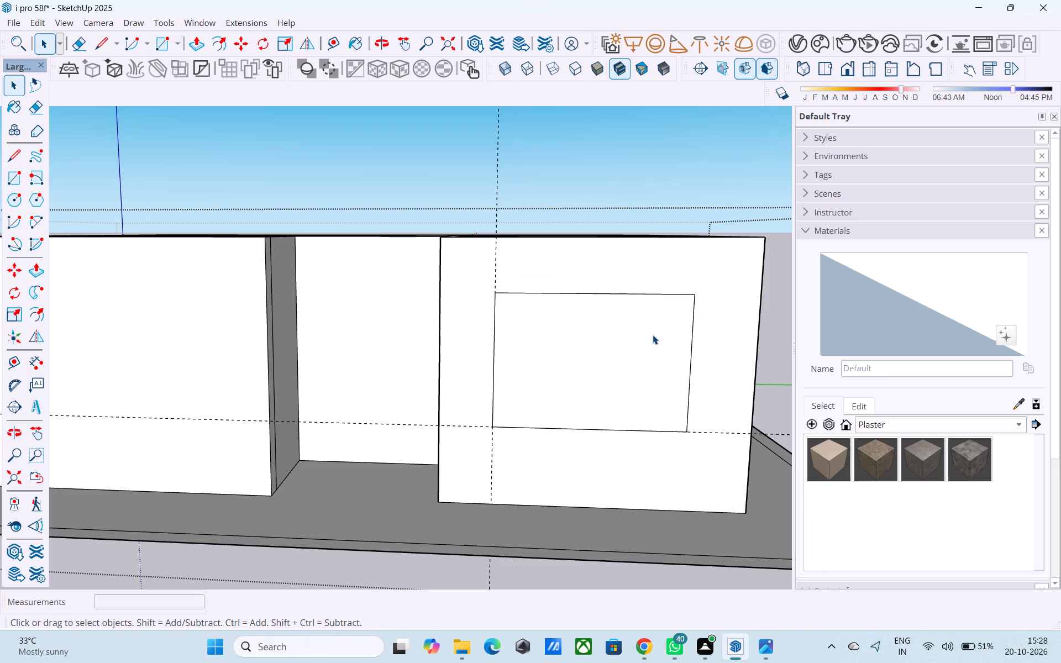
Offset the window rectangle's outline 3" inward to form the frame.
click(653, 335)
key(f)
click(653, 334)
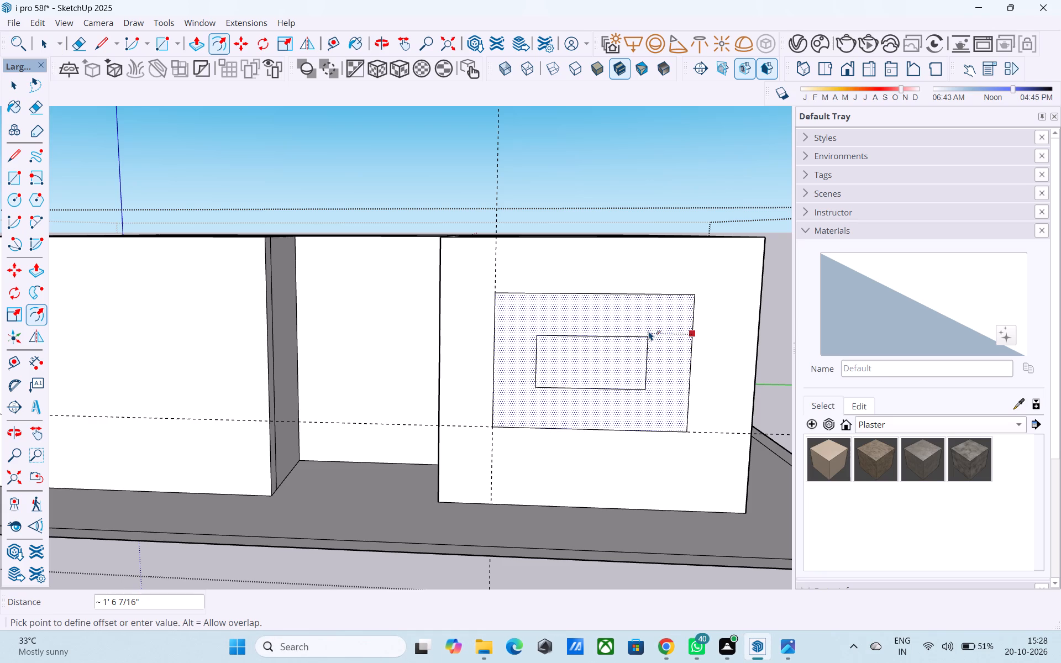
key(3)
key(shift+quotedbl)
key(Return)
key(space)
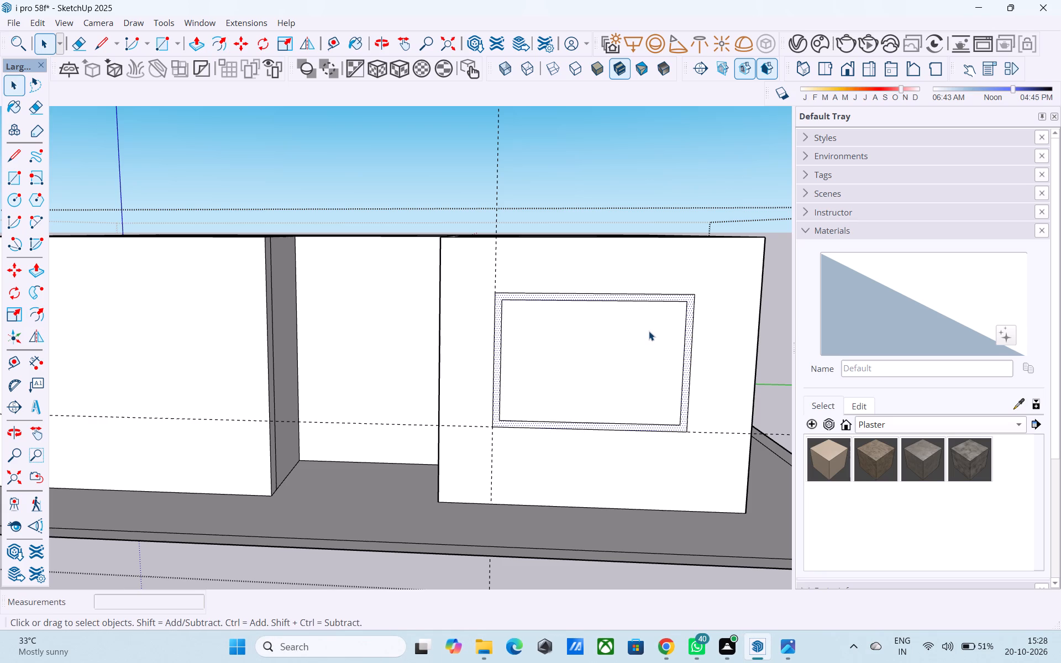
Push the face inside the window frame 9" into the wall.
click(647, 340)
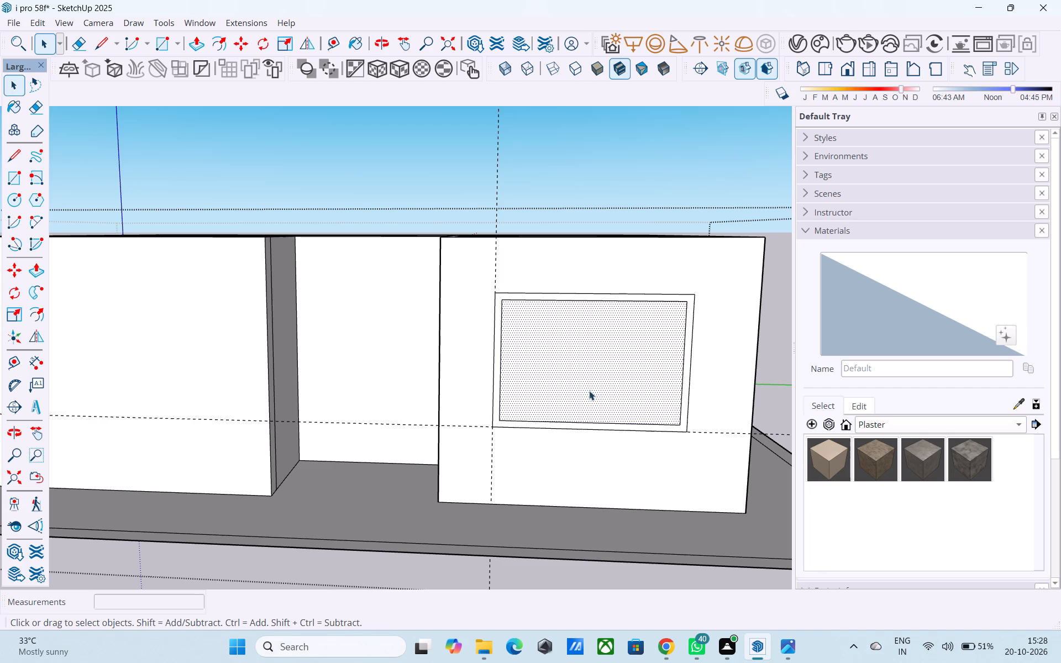
key(p)
click(582, 388)
click(584, 372)
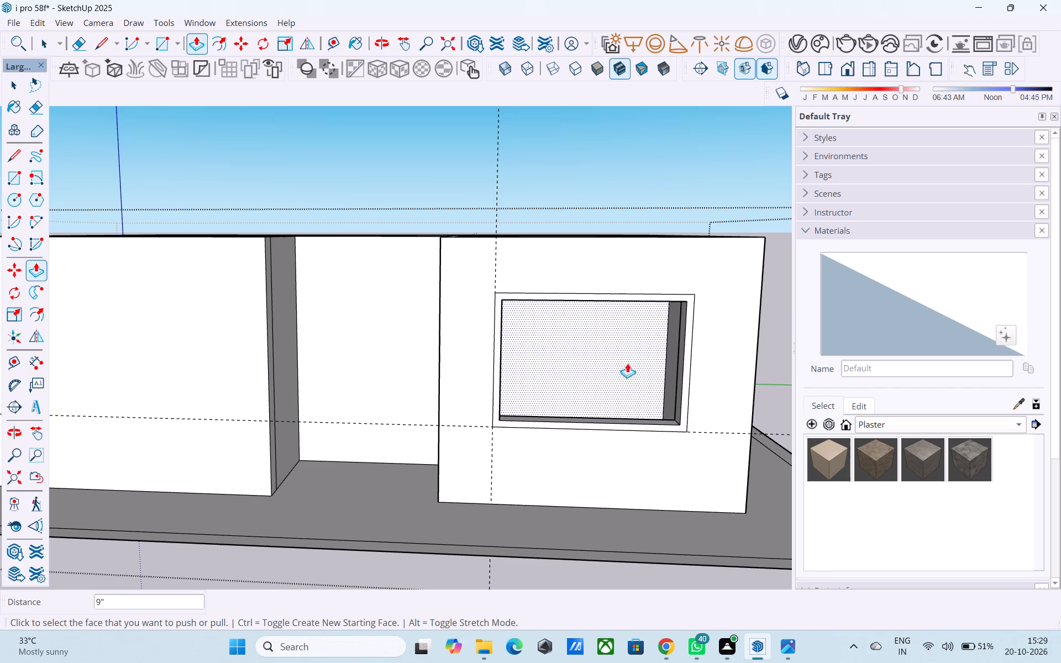
scroll(674, 360, down, 10)
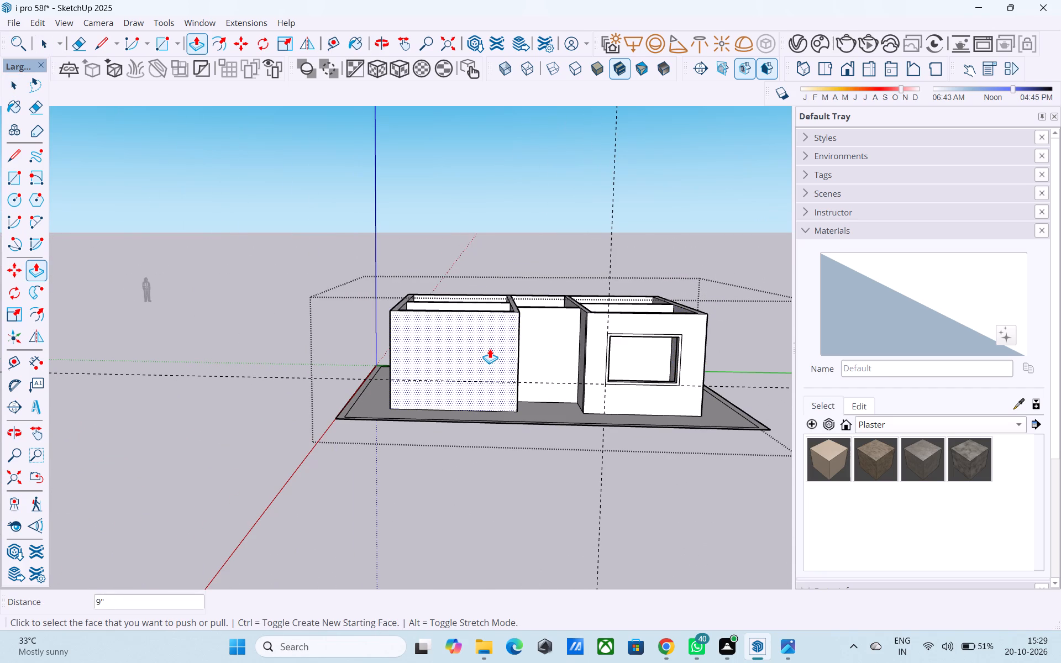
key(space)
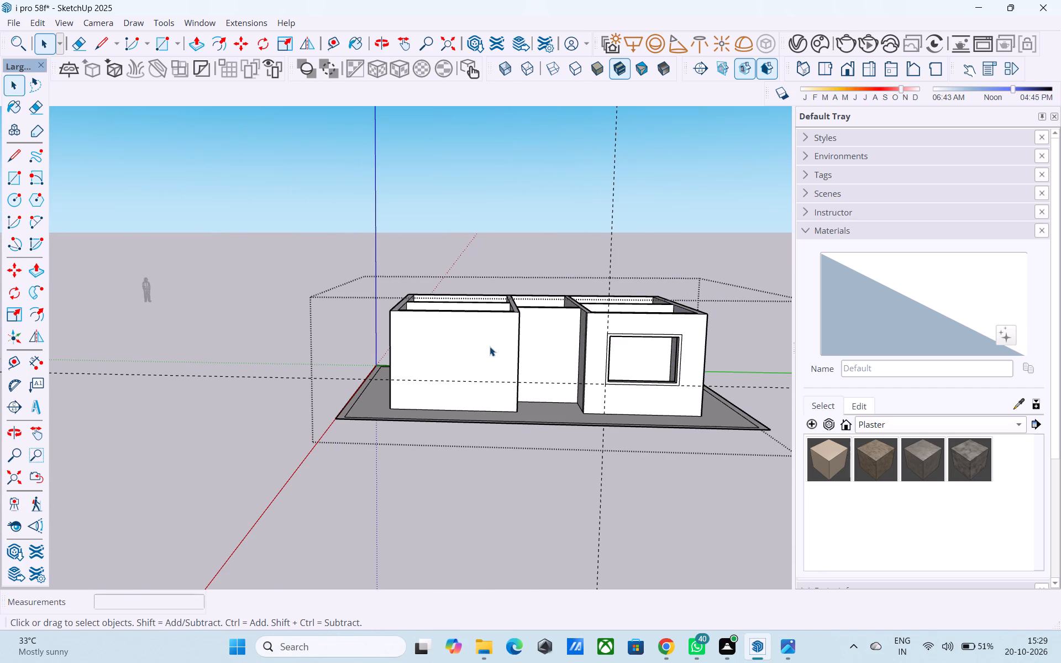
Place a vertical guide on the other front wall, 2' in from its edge at the entrance recess.
middle_drag(476, 335, 405, 328)
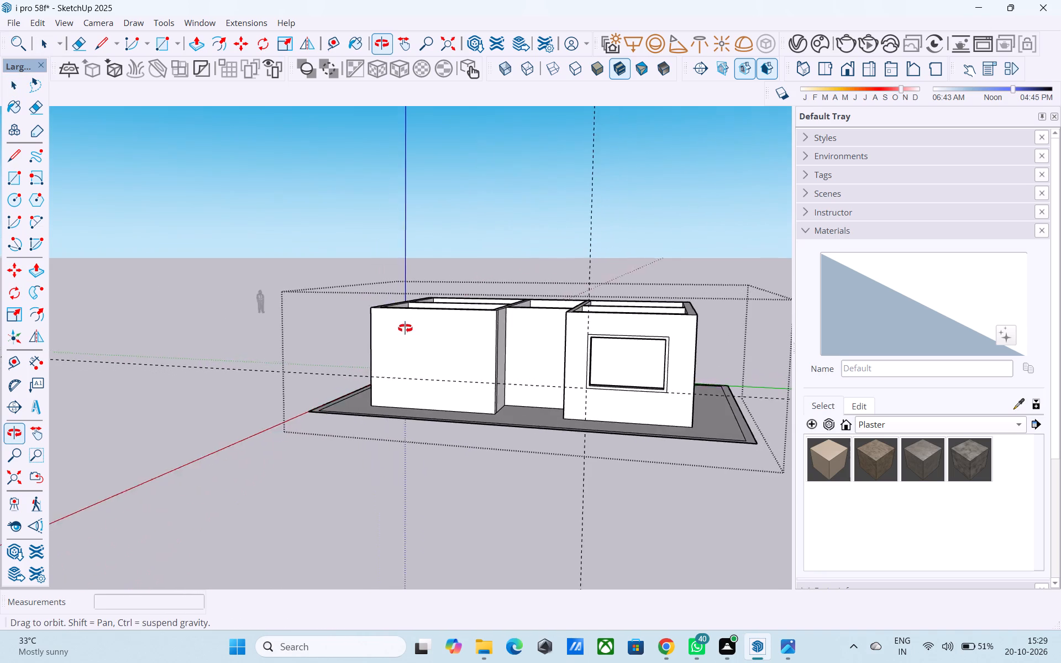
middle_drag(405, 328, 399, 357)
key(t)
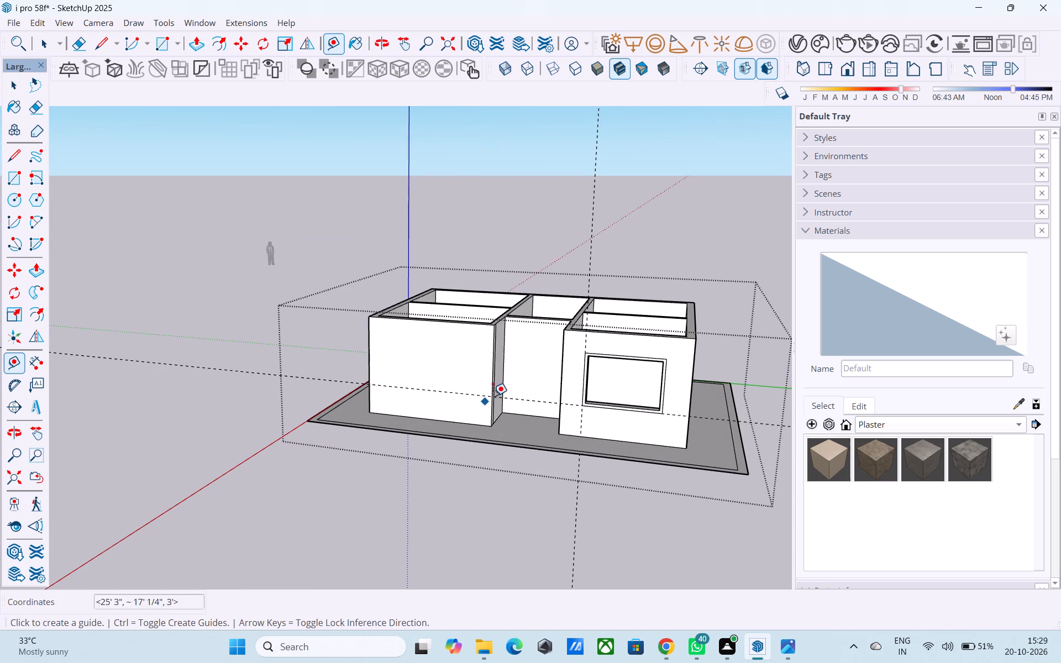
scroll(496, 388, up, 13)
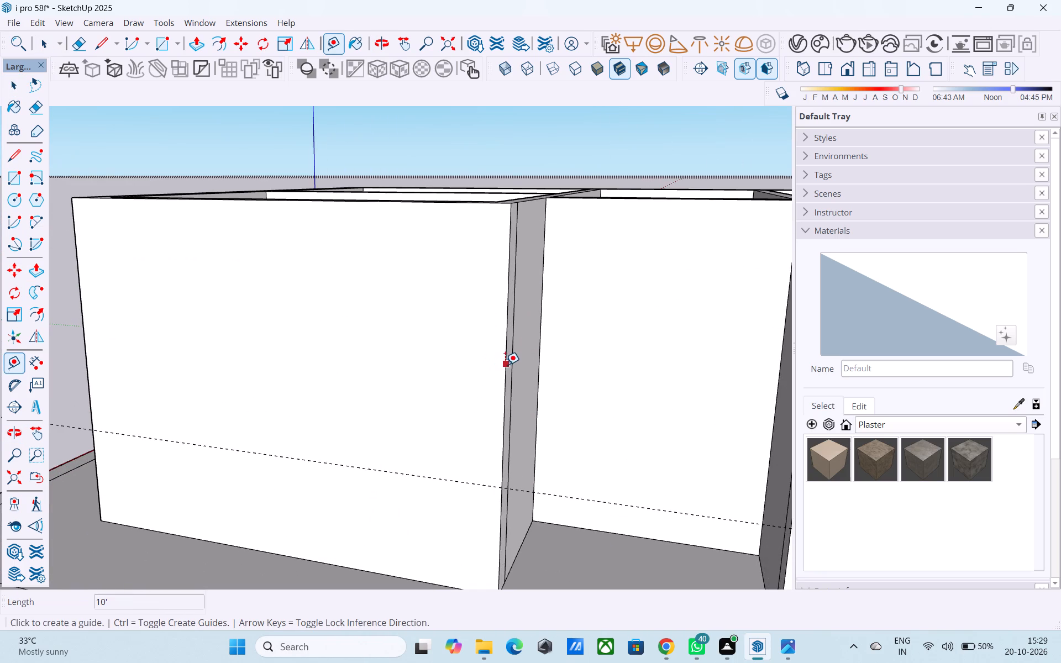
click(505, 365)
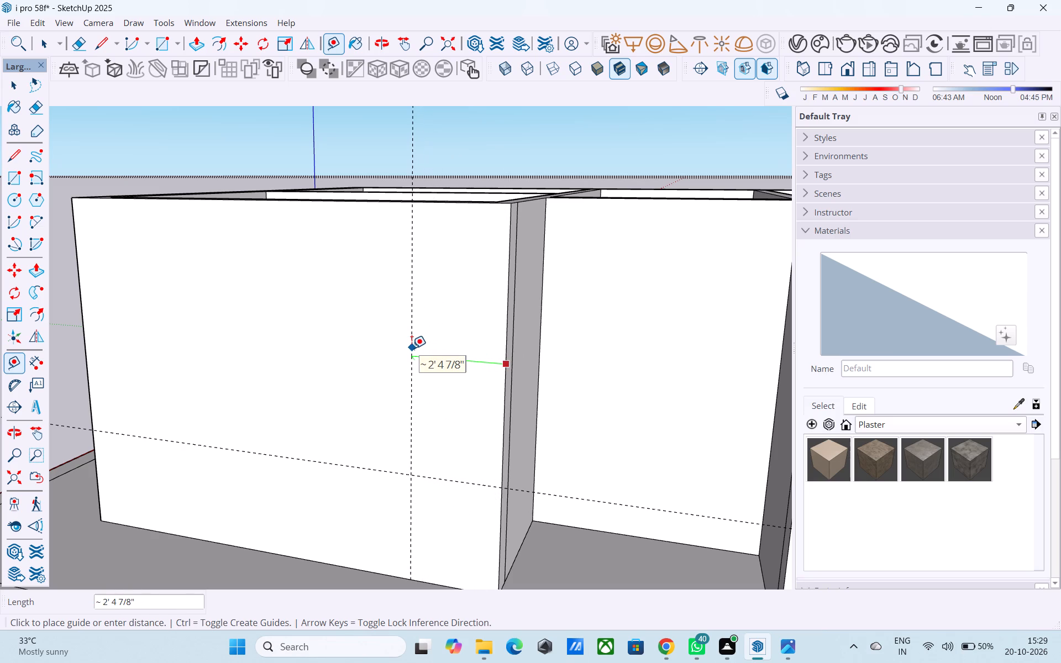
text(2')
key(Return)
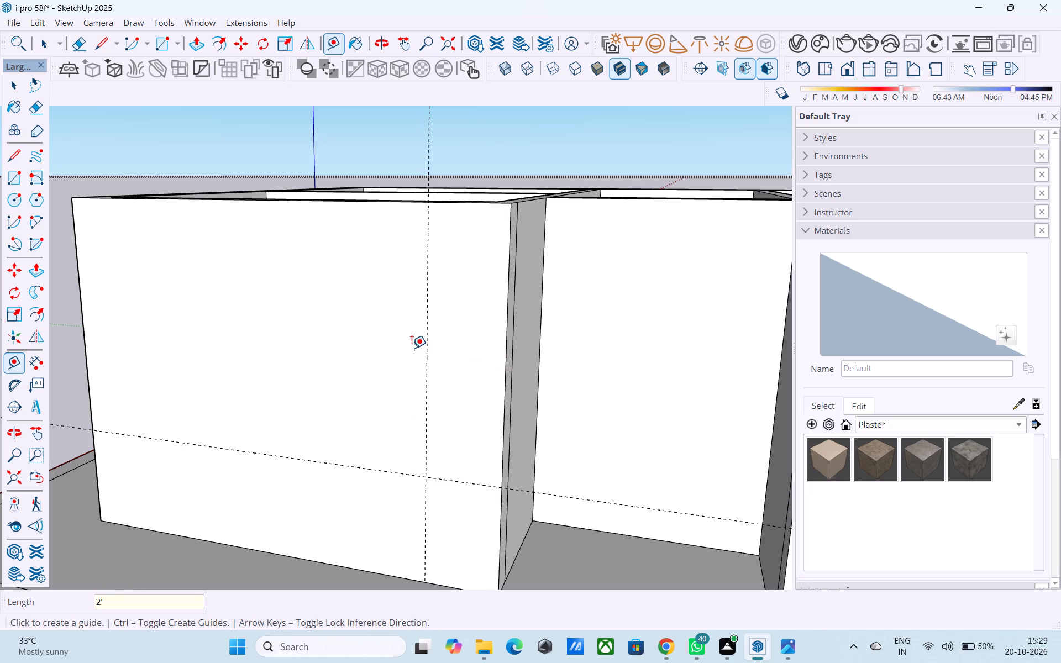
Draw a window rectangle 7' wide and 5' high on this second front wall, starting from the guide intersection.
middle_drag(429, 433, 440, 430)
key(r)
click(427, 475)
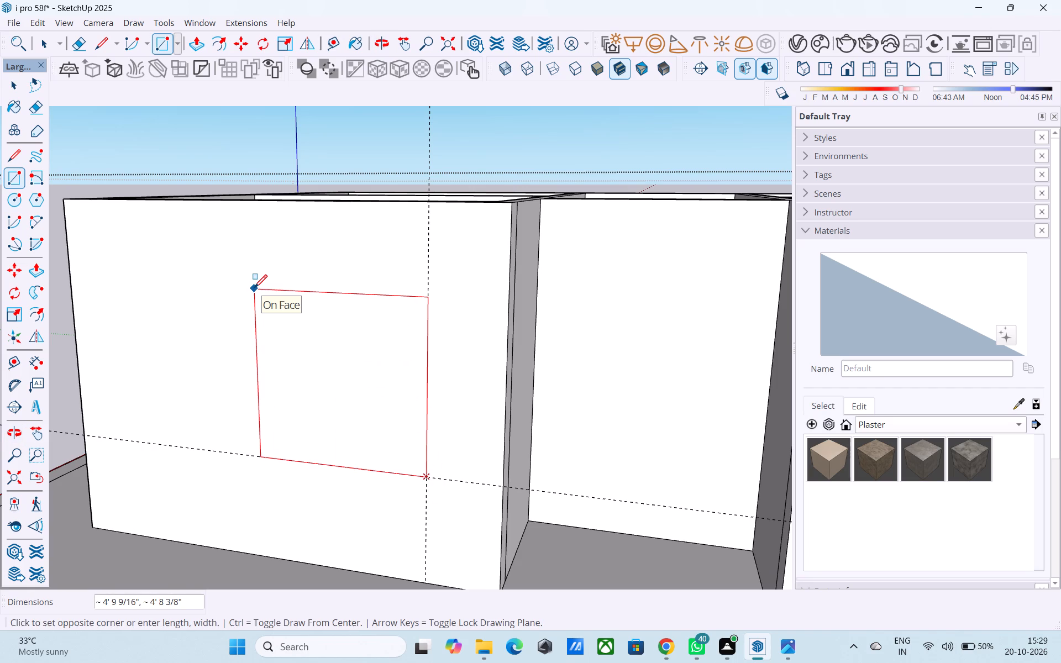
key(5)
text(',)
text(7')
key(Return)
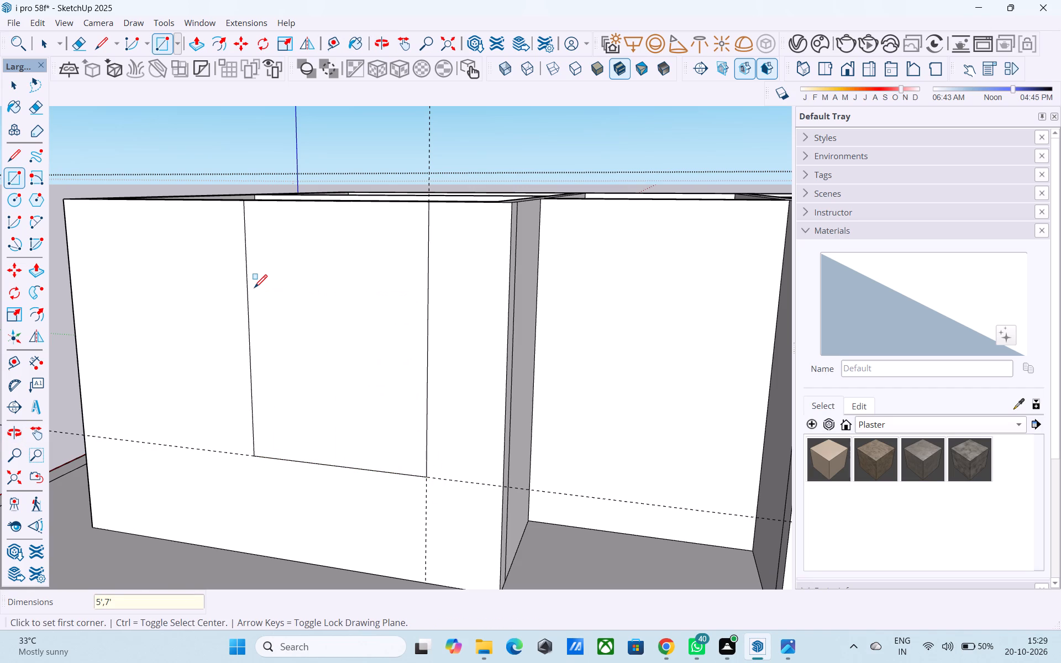
text(7',5')
key(Return)
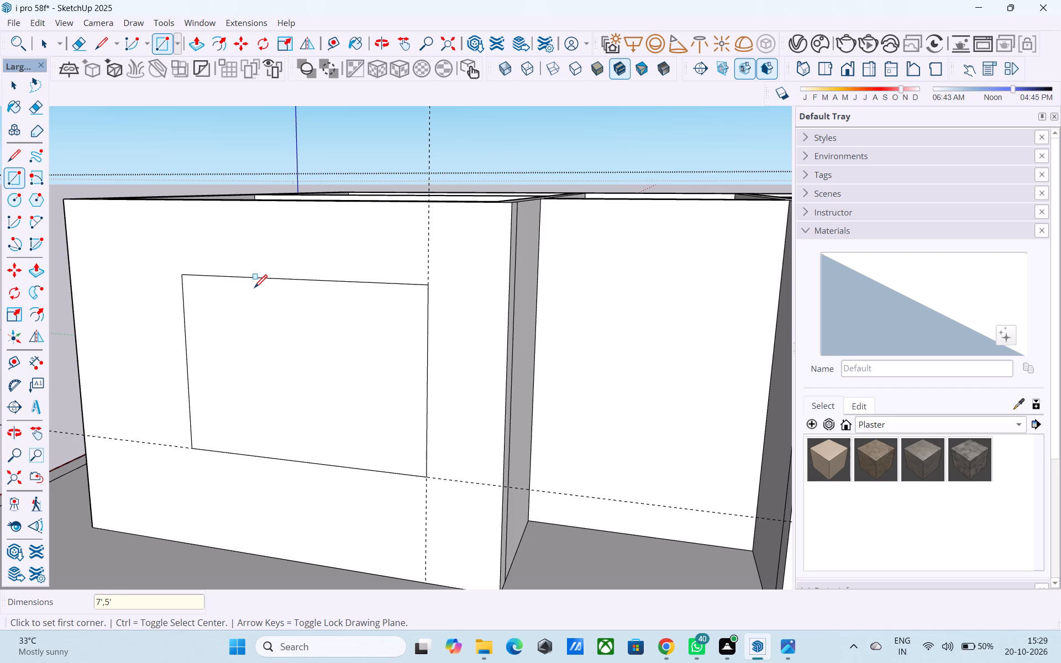
key(space)
Offset the second window rectangle's outline 3" inward to form its frame.
click(235, 336)
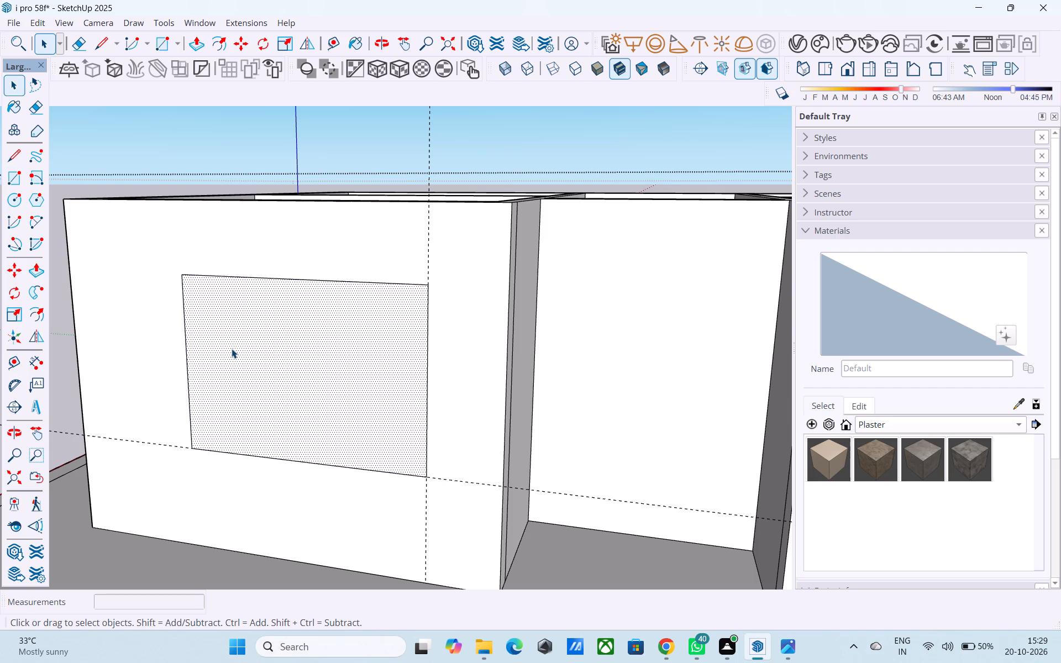
key(f)
click(232, 348)
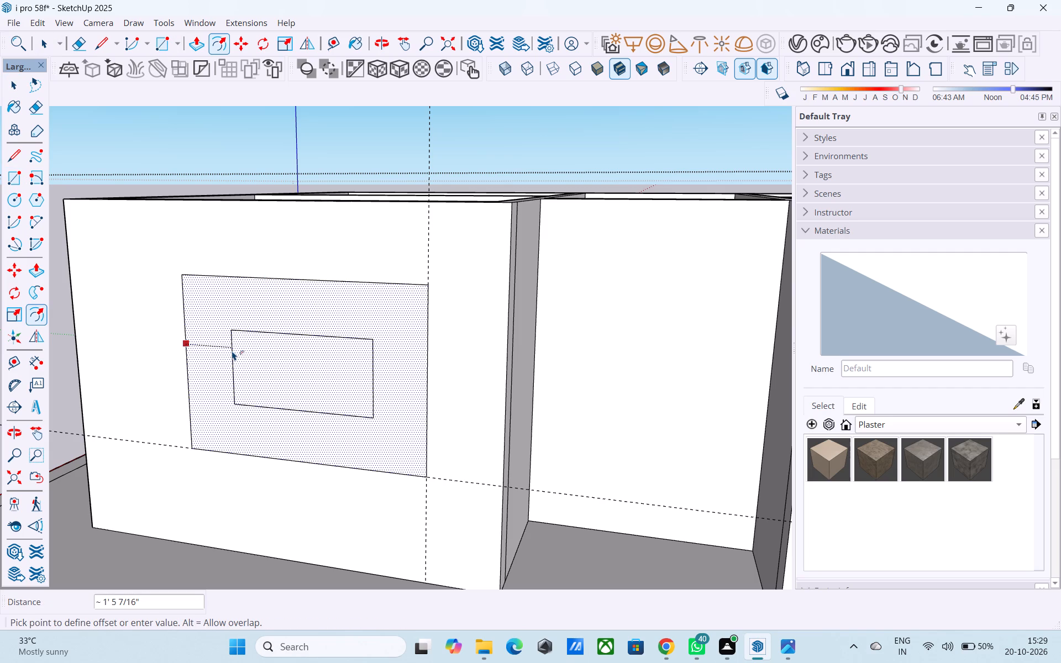
key(3)
key(shift+quotedbl)
key(Return)
key(space)
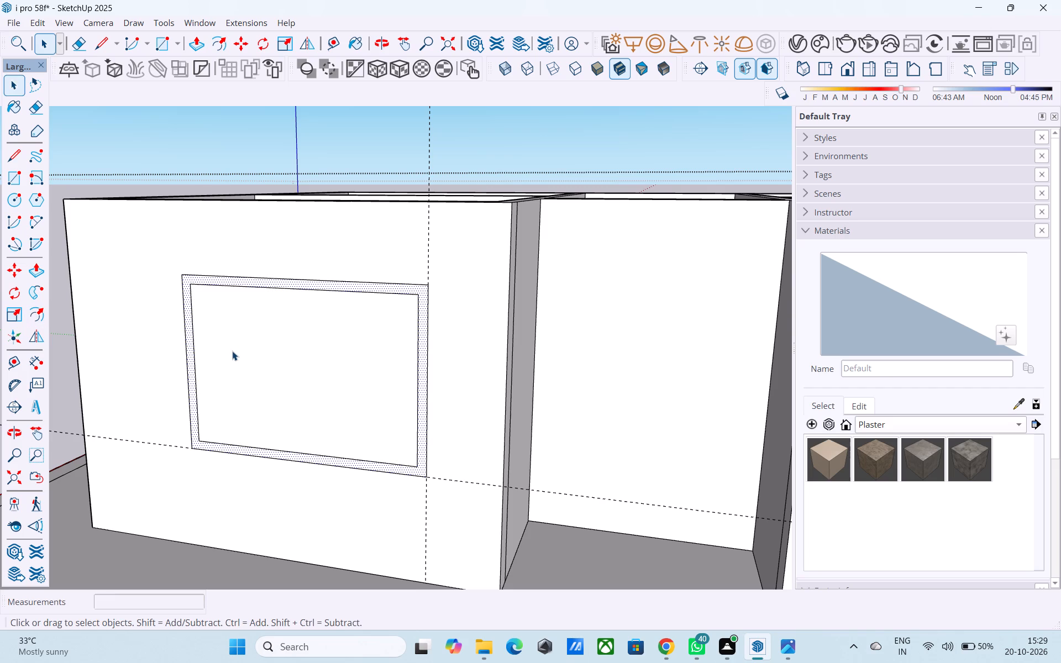
Push the face inside the second window frame 9" through the wall to open the window.
click(232, 350)
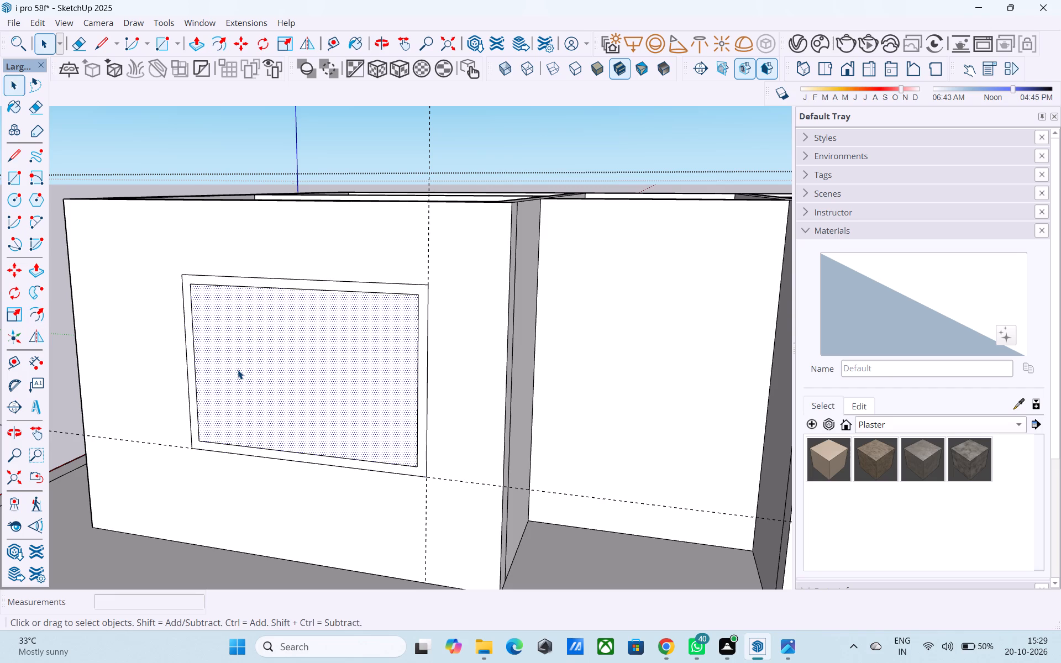
key(p)
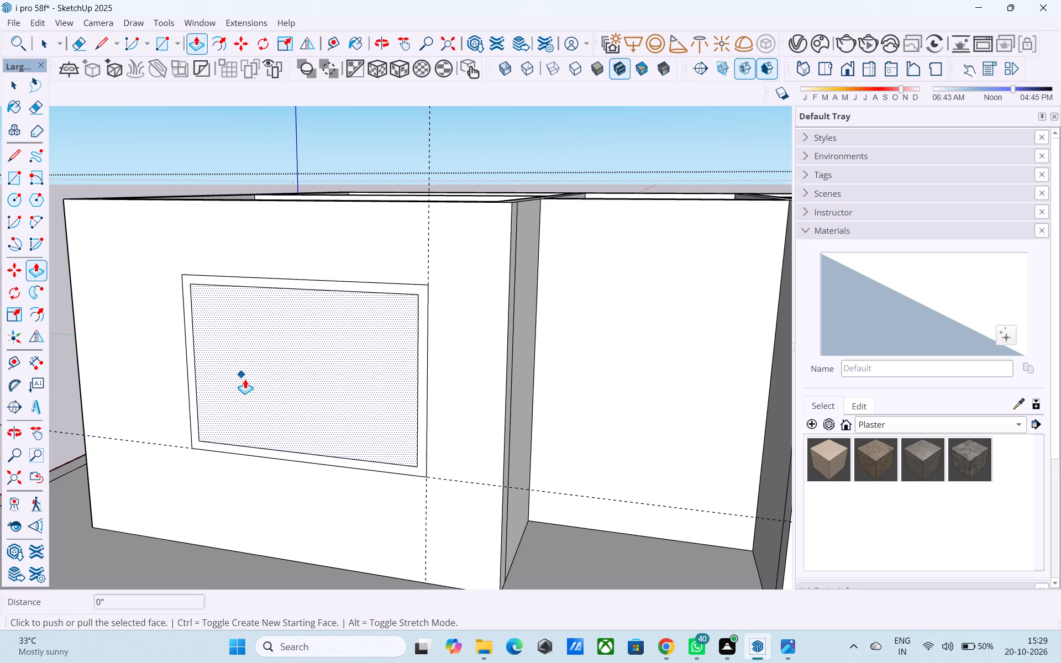
click(265, 390)
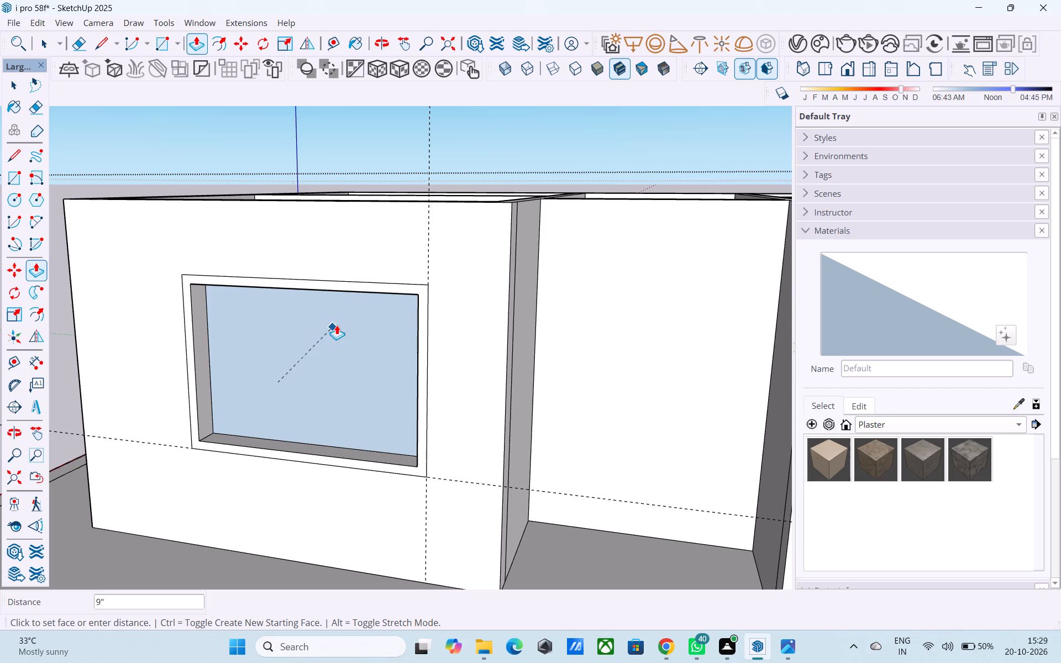
middle_drag(351, 317, 382, 275)
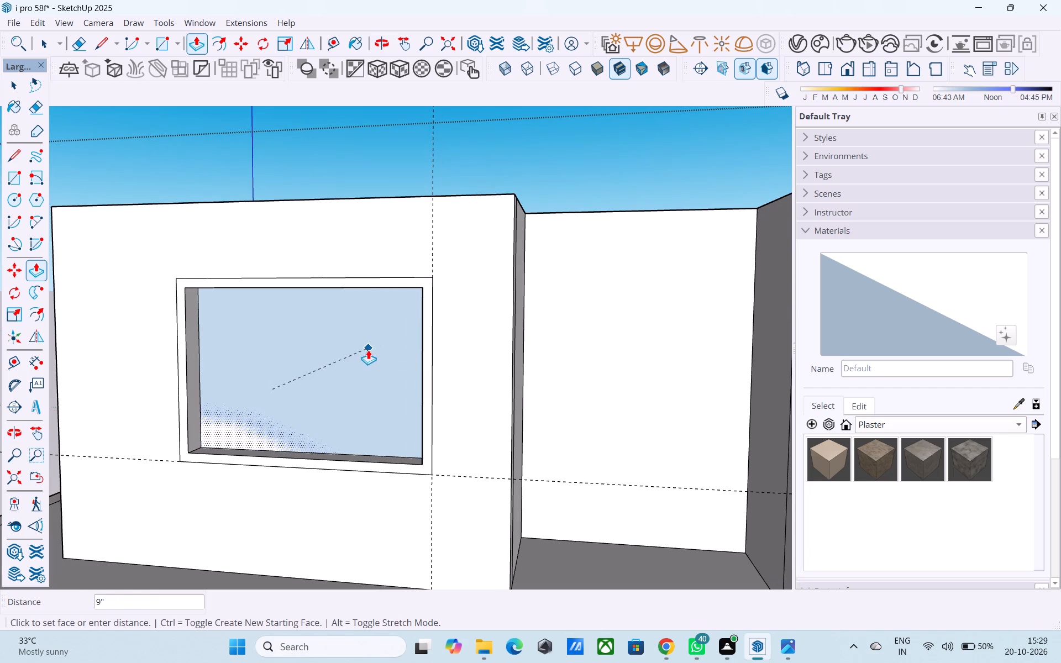
scroll(363, 356, up, 2)
click(356, 369)
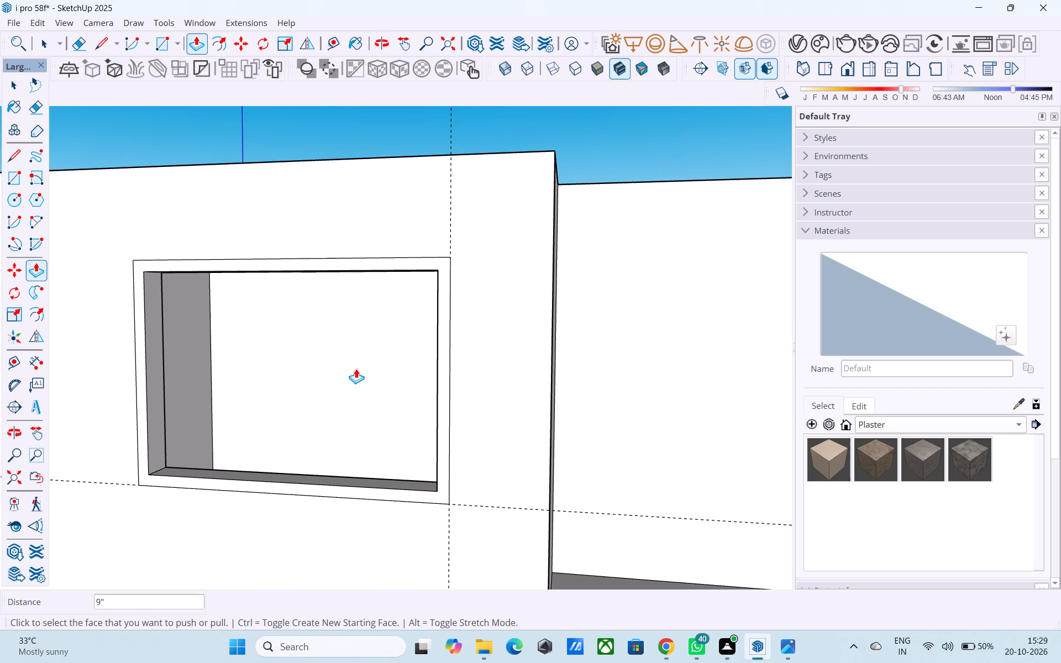
Inspect the house front with both window openings and the entrance recess from several angles.
scroll(352, 362, down, 5)
scroll(258, 369, down, 9)
middle_drag(238, 366, 320, 367)
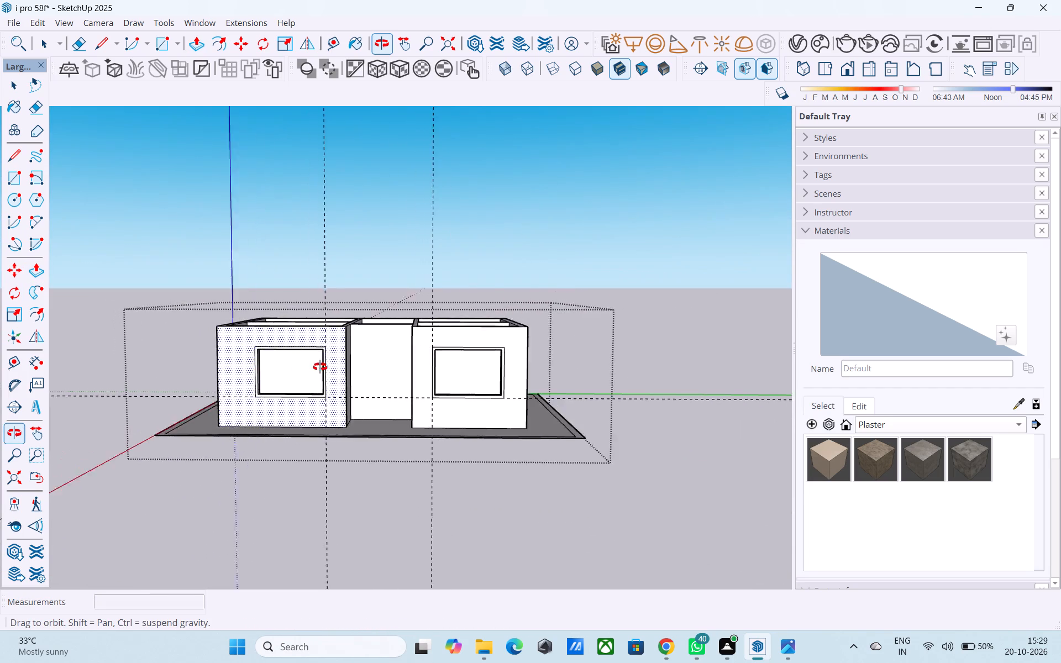
middle_drag(320, 367, 585, 325)
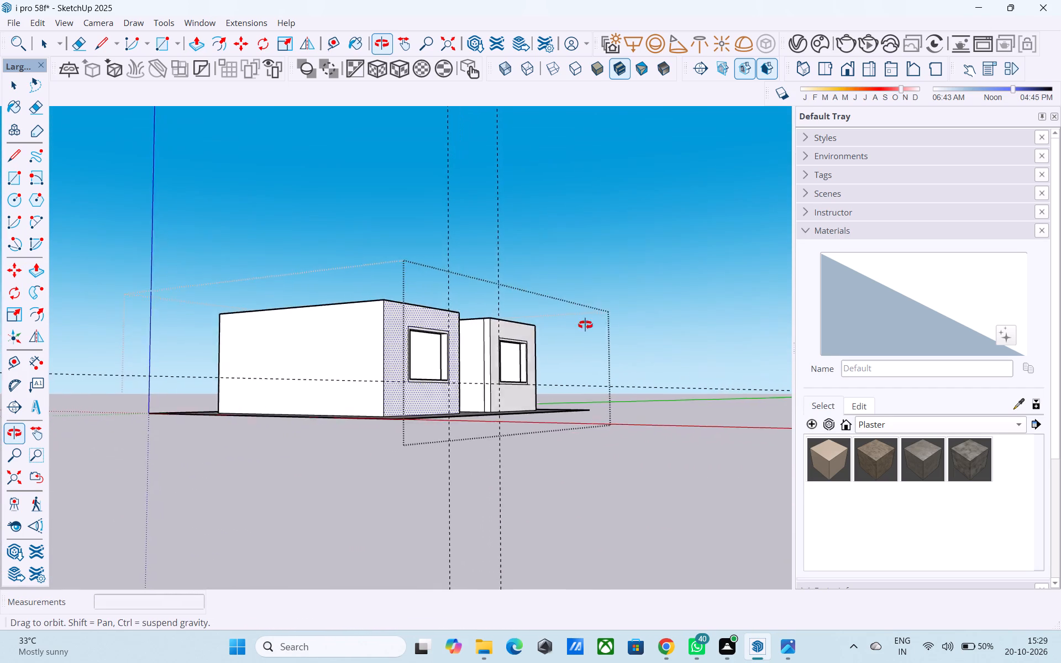
middle_drag(585, 325, 311, 412)
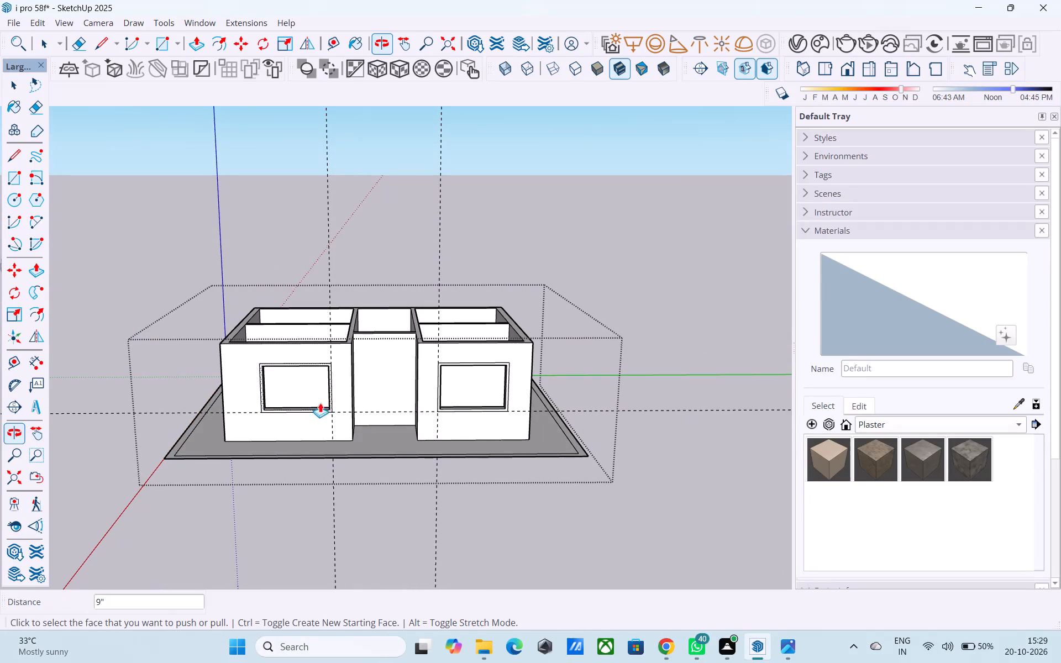
scroll(603, 353, down, 2)
middle_drag(438, 362, 422, 349)
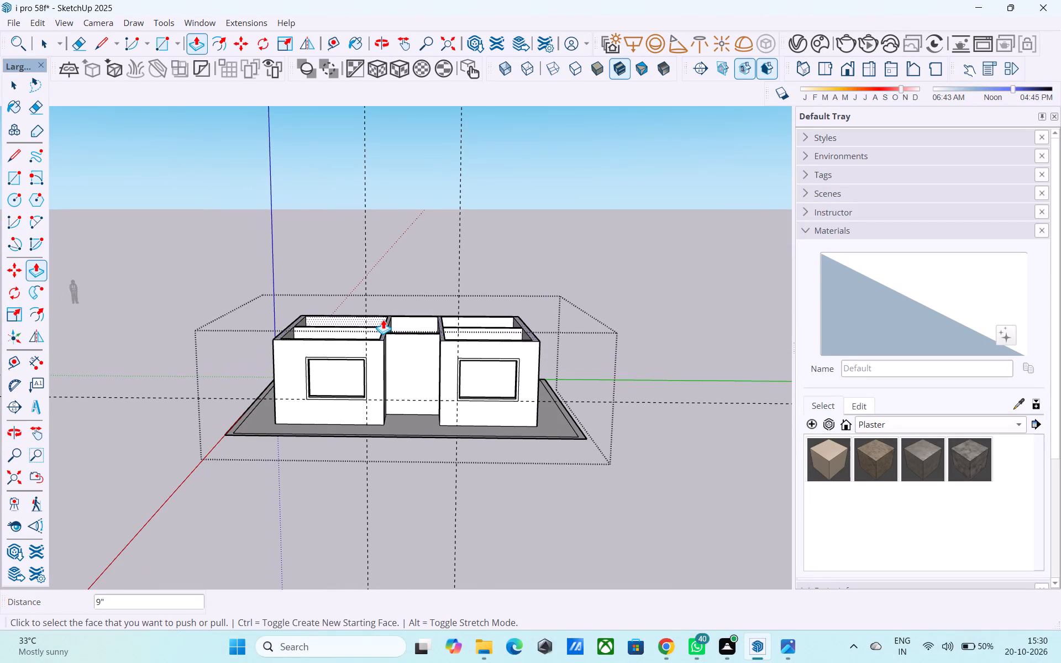
scroll(383, 319, down, 1)
scroll(385, 338, up, 6)
middle_drag(393, 371, 378, 433)
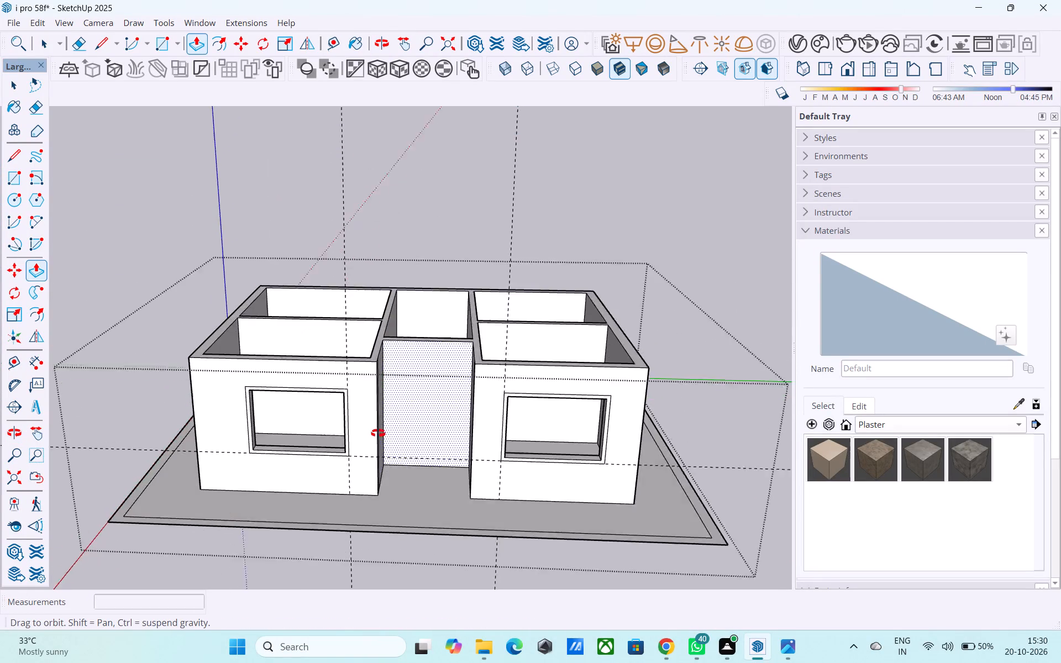
middle_drag(378, 433, 464, 398)
scroll(466, 403, up, 4)
middle_drag(444, 385, 437, 379)
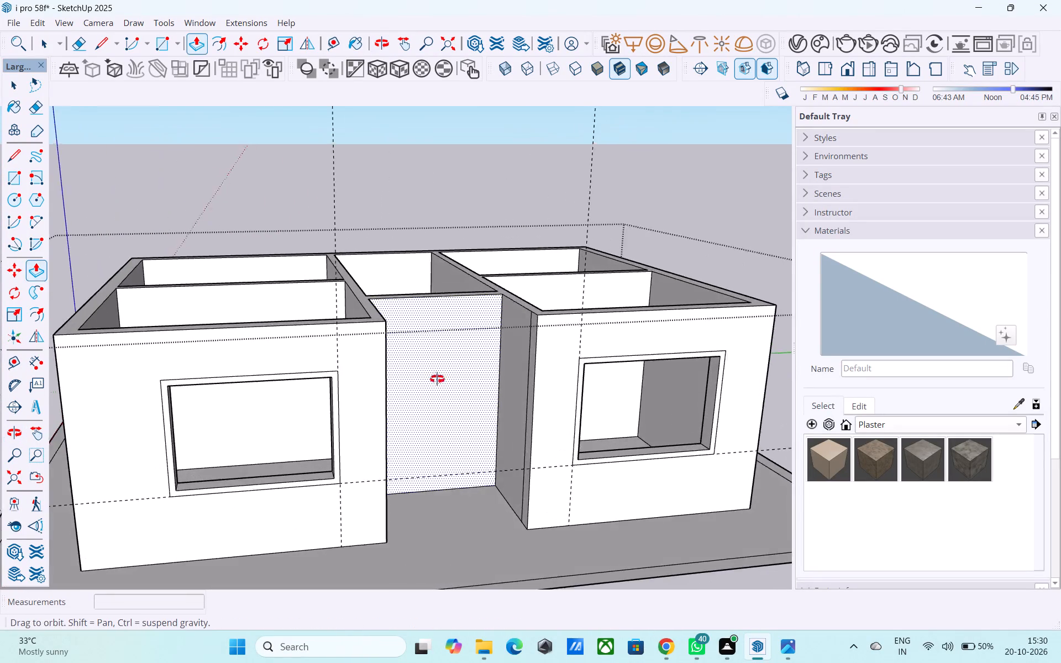
middle_drag(437, 379, 402, 346)
scroll(407, 349, up, 6)
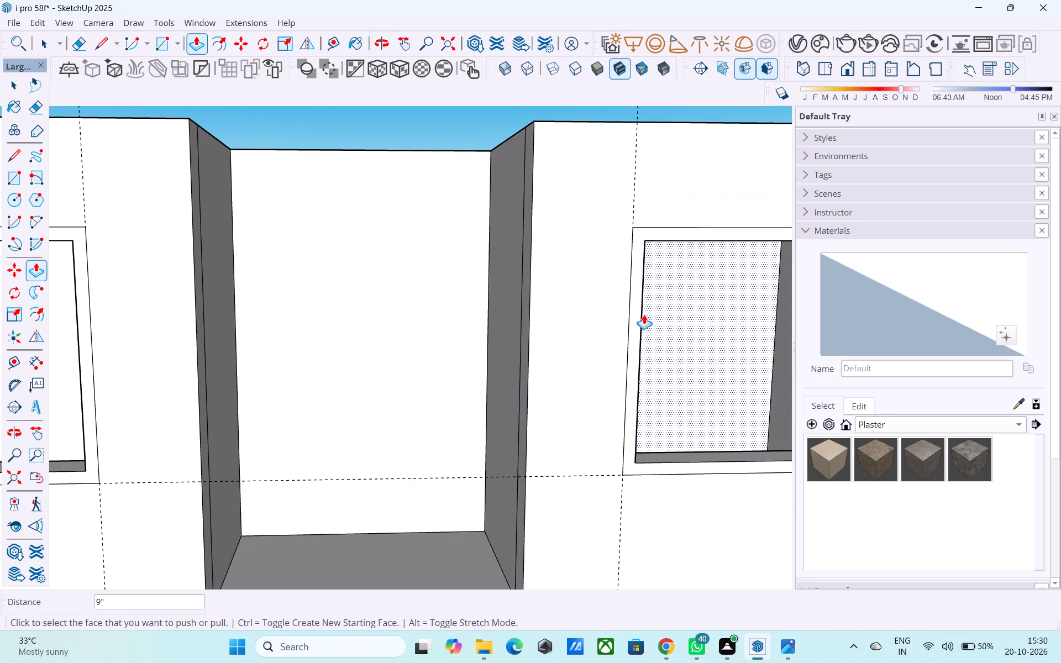
Measure the width of the recessed entrance wall along its base with the Line tool.
key(space)
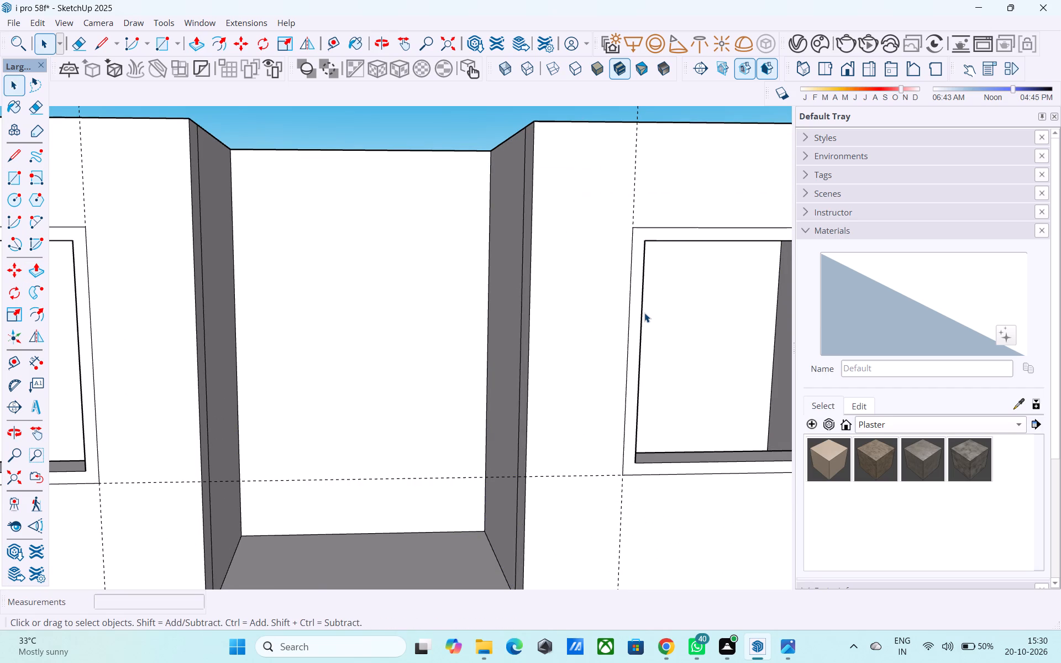
scroll(644, 313, down, 3)
middle_drag(600, 323, 591, 323)
scroll(492, 323, up, 1)
middle_drag(485, 318, 479, 314)
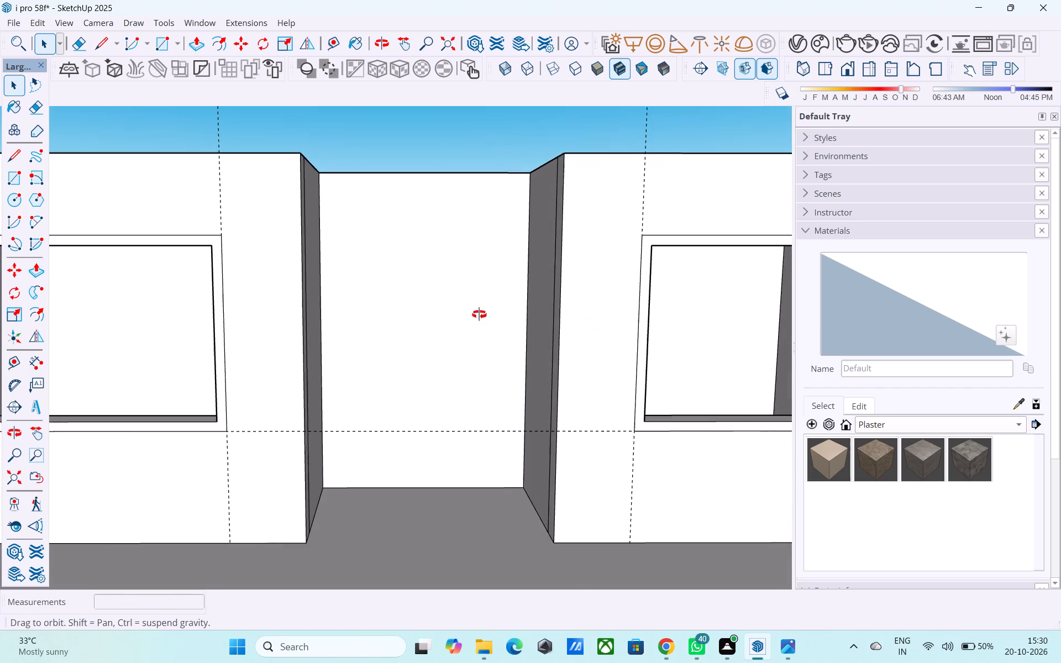
middle_drag(479, 314, 479, 314)
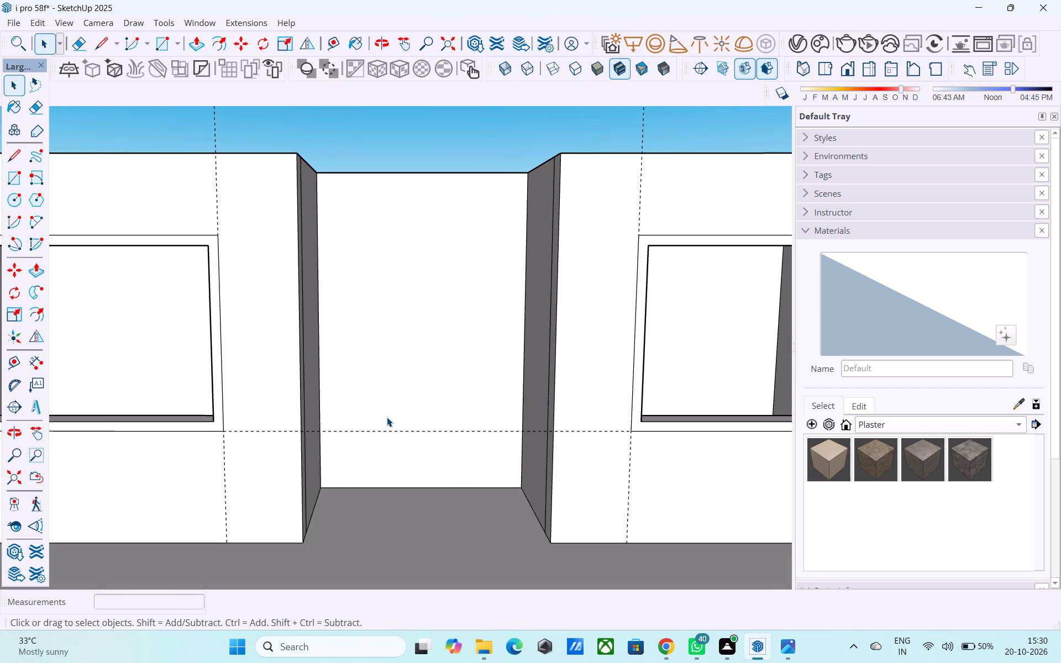
key(l)
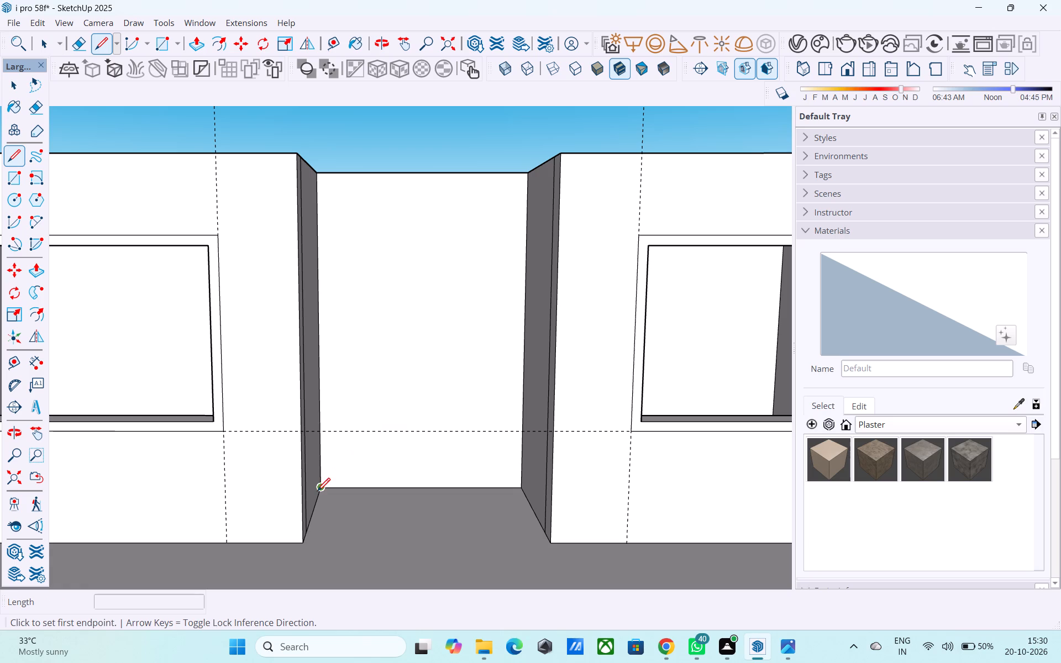
click(322, 486)
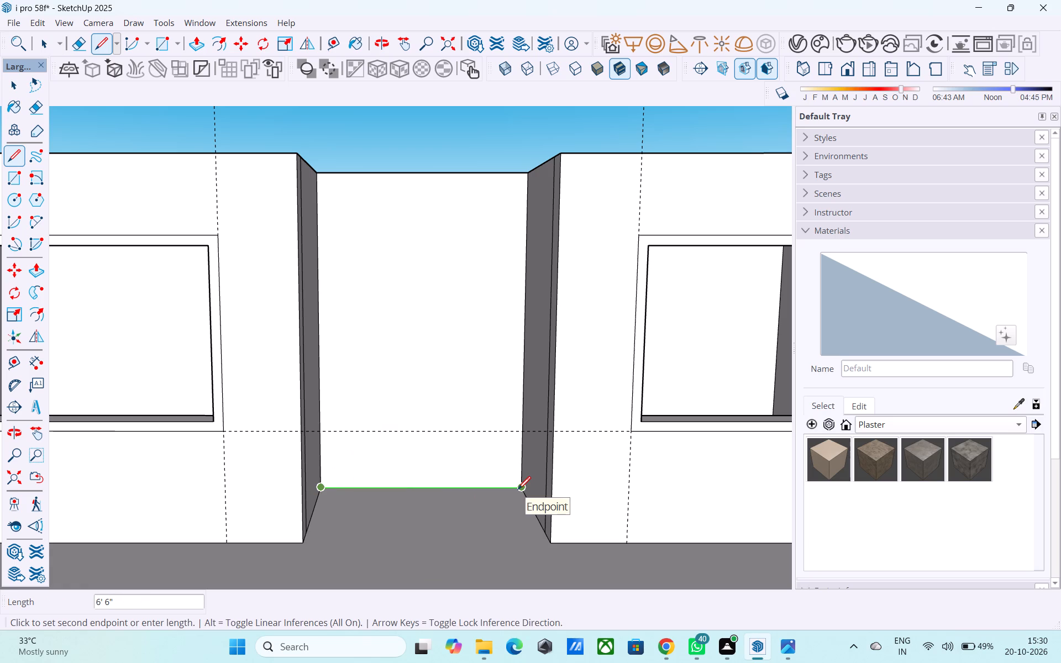
key(space)
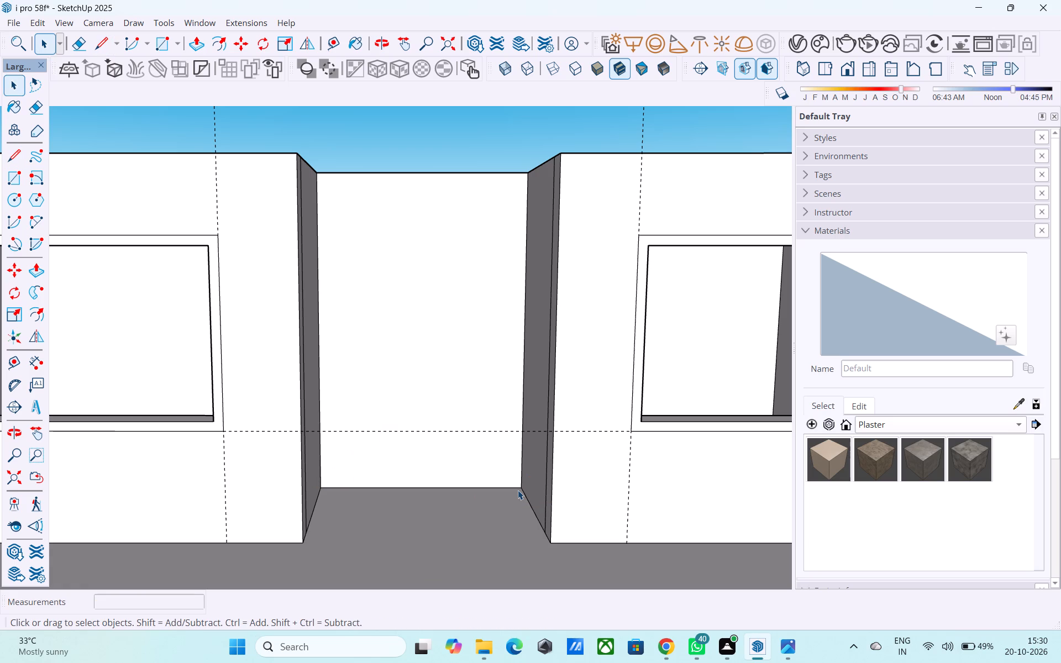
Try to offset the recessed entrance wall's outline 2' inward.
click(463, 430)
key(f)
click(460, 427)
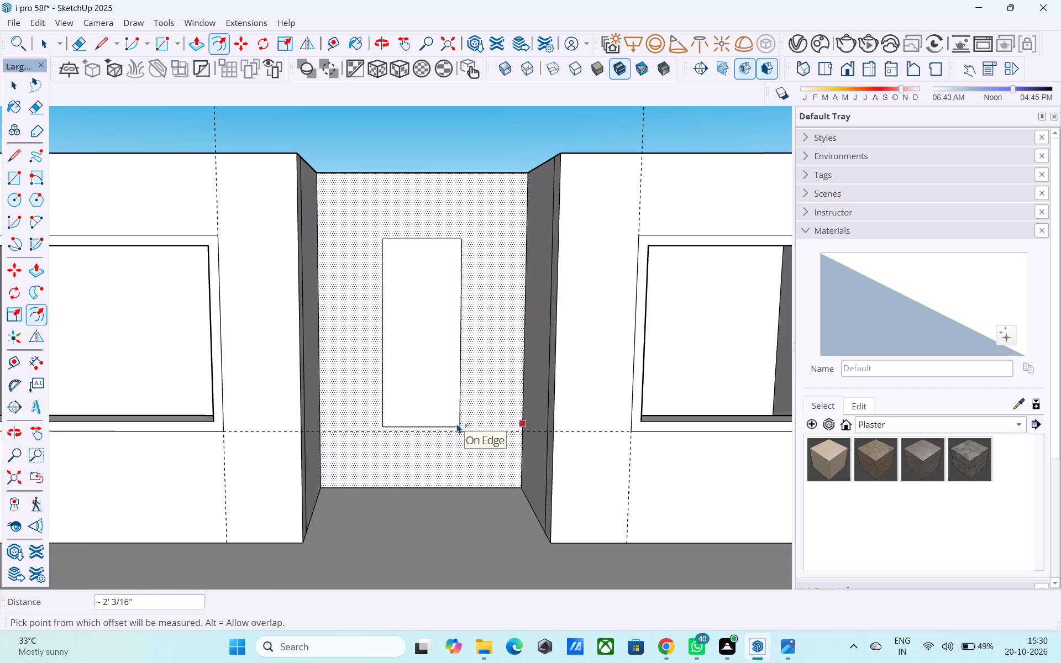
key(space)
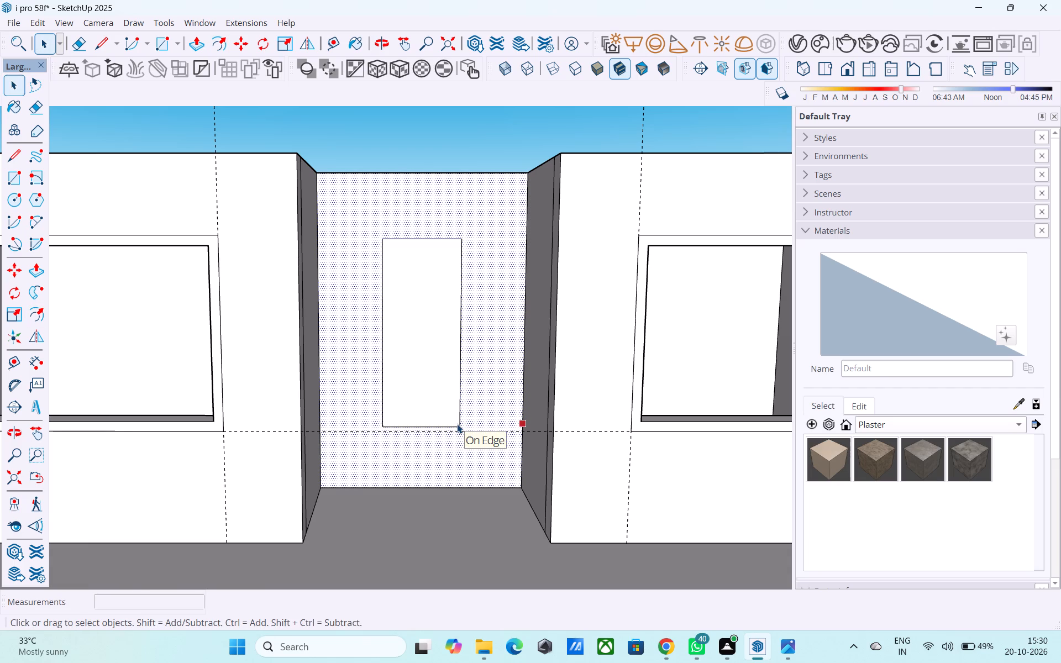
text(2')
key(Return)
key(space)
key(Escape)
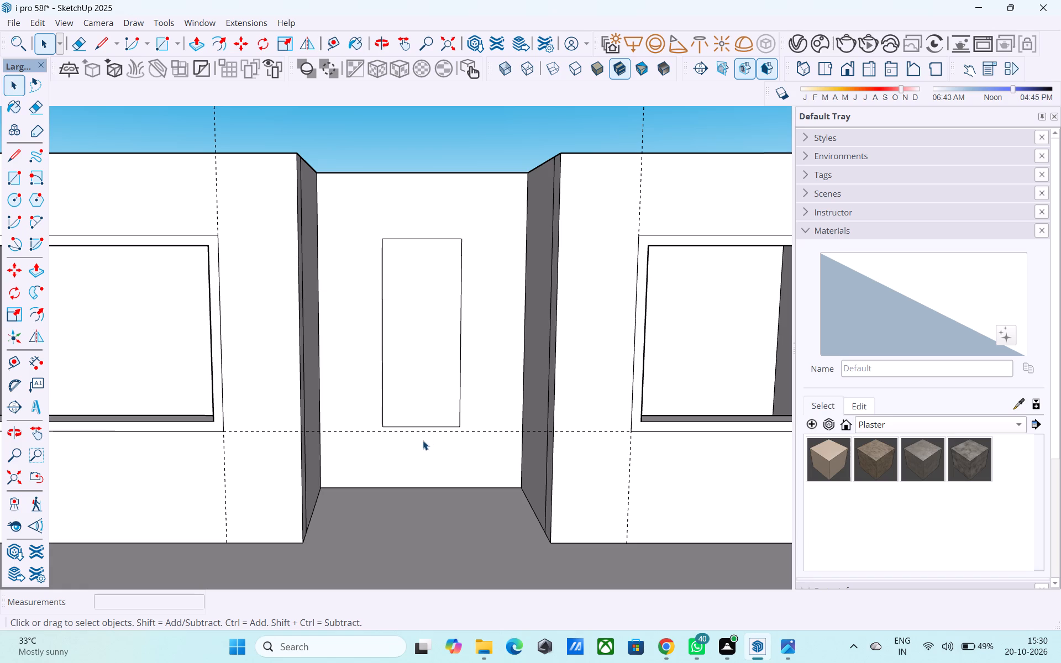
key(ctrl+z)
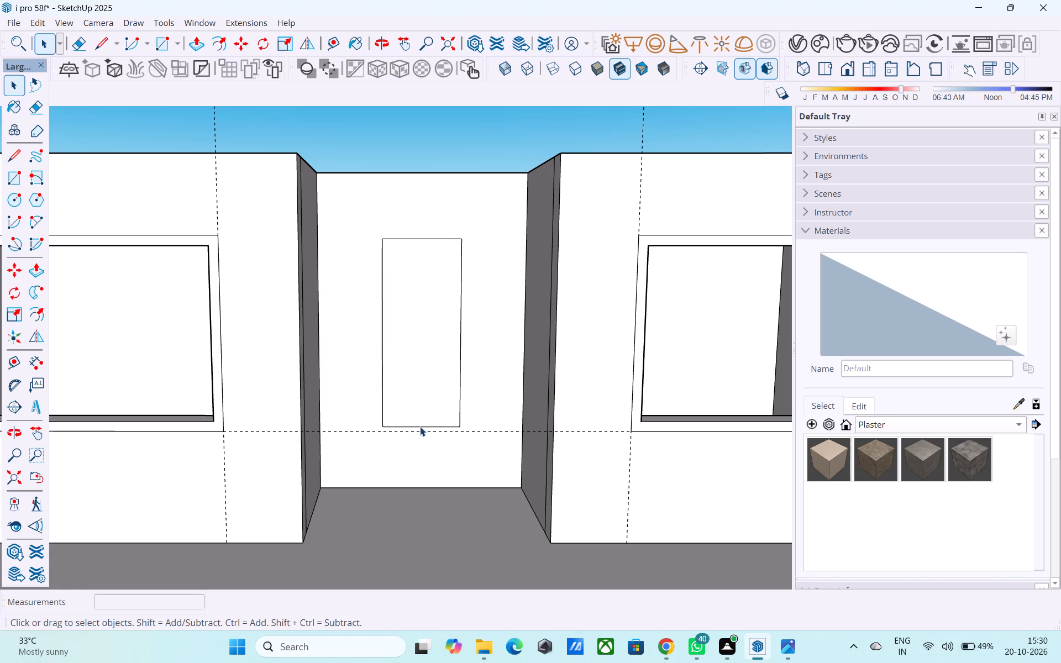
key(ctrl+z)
Offset the recessed entrance wall's outline 1' inward to outline the door.
click(420, 427)
key(f)
click(420, 427)
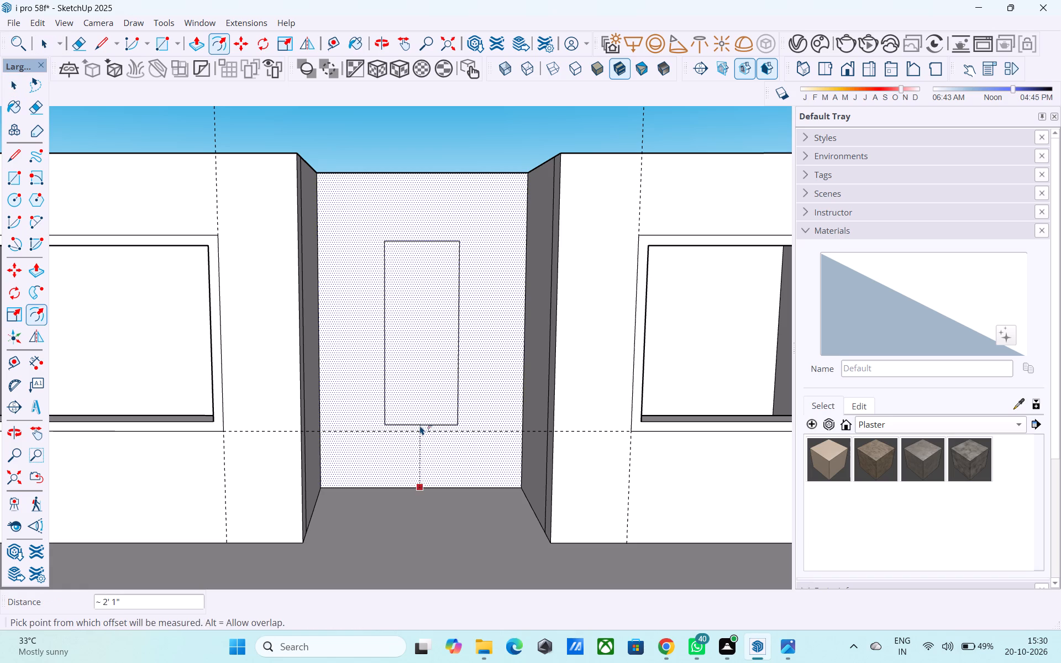
key(2)
key(apostrophe)
key(Return)
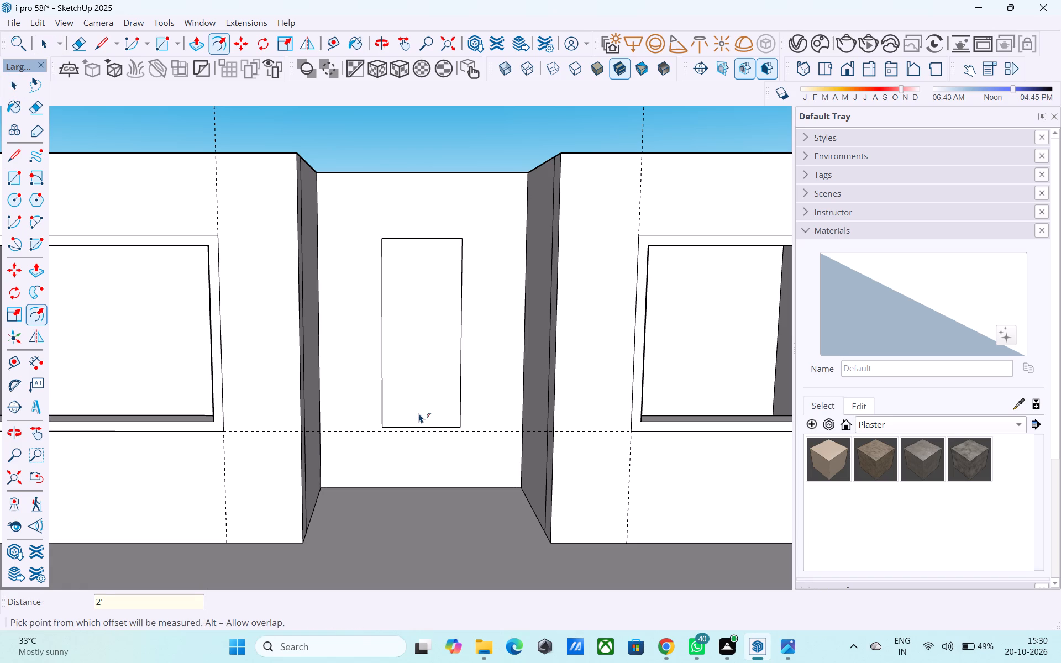
key(1)
key(apostrophe)
key(Return)
key(space)
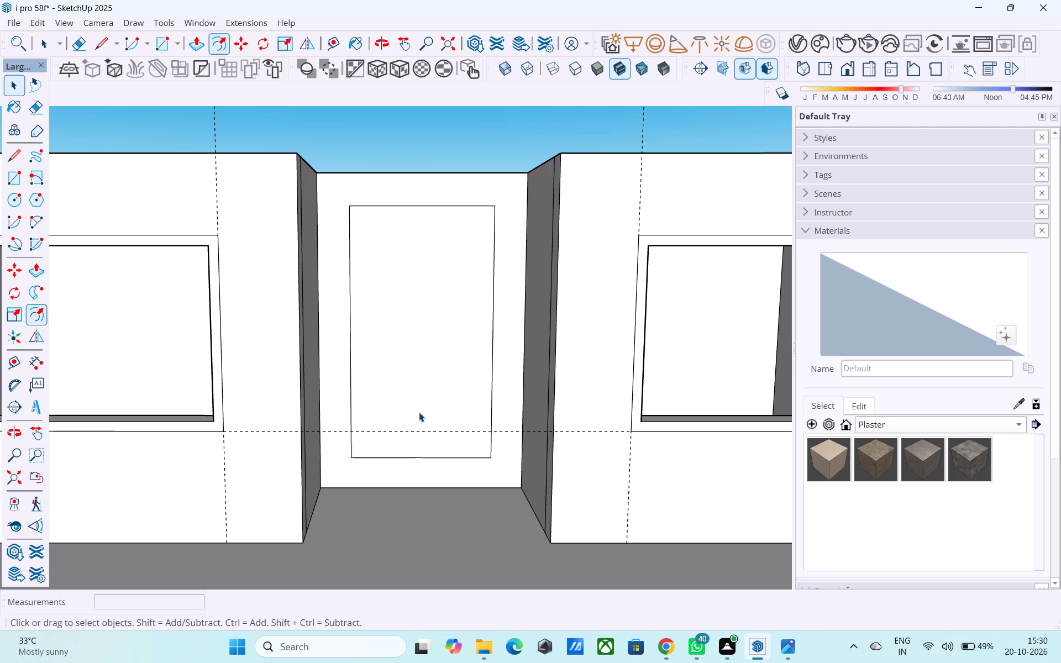
Measure the width of the door outline along its bottom edge with the Line tool.
key(l)
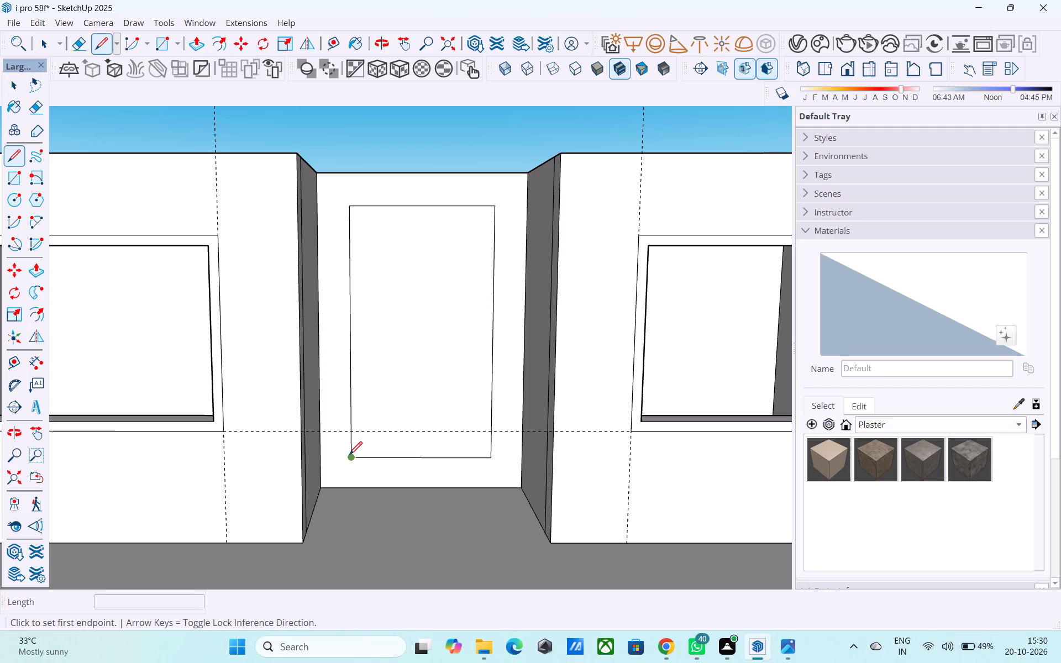
click(349, 456)
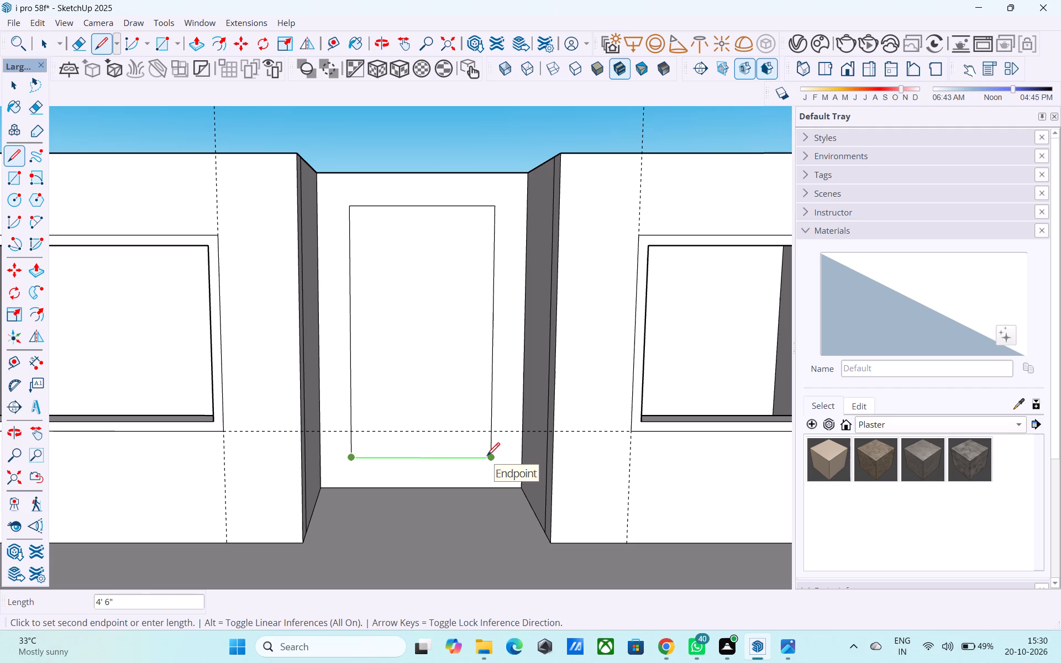
key(space)
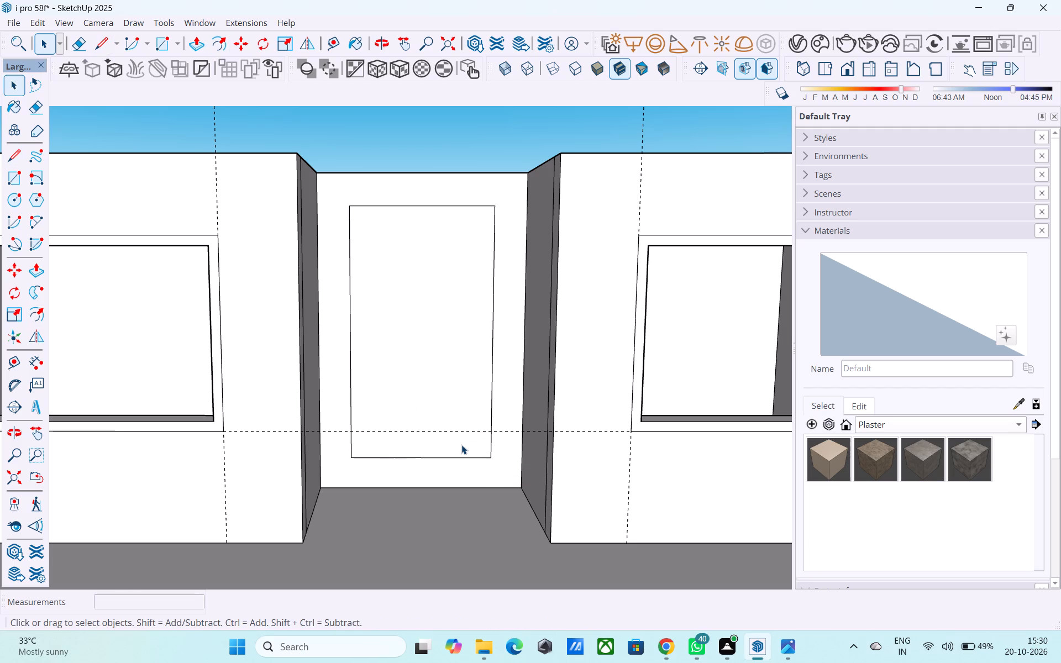
Draw vertical lines from both bottom corners of the door outline 1' down to the floor edge.
text(l)
key(space)
key(l)
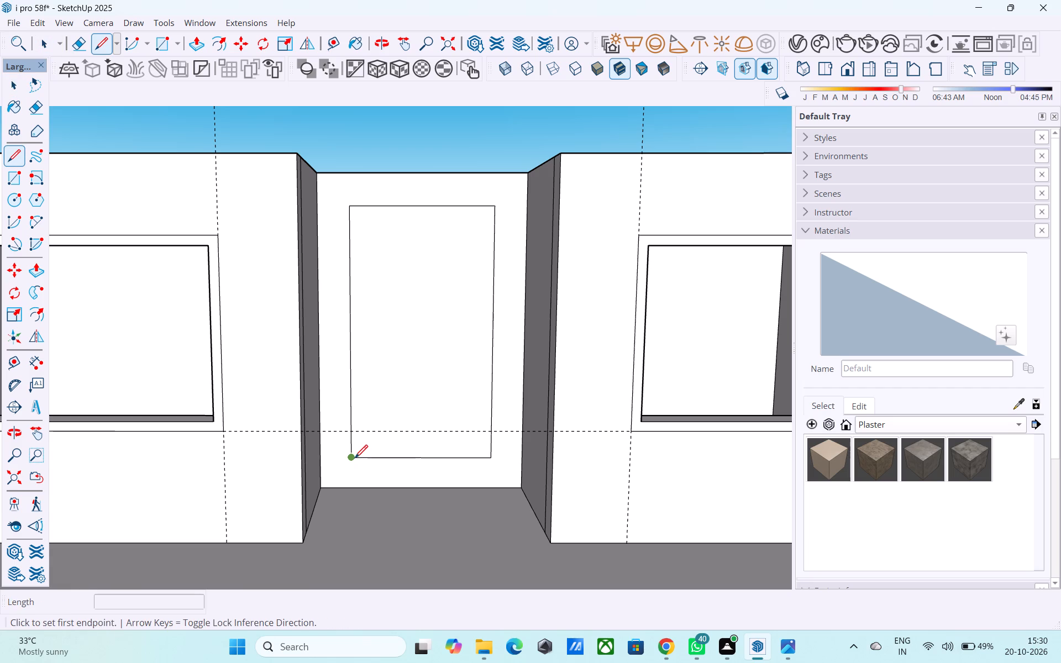
click(355, 459)
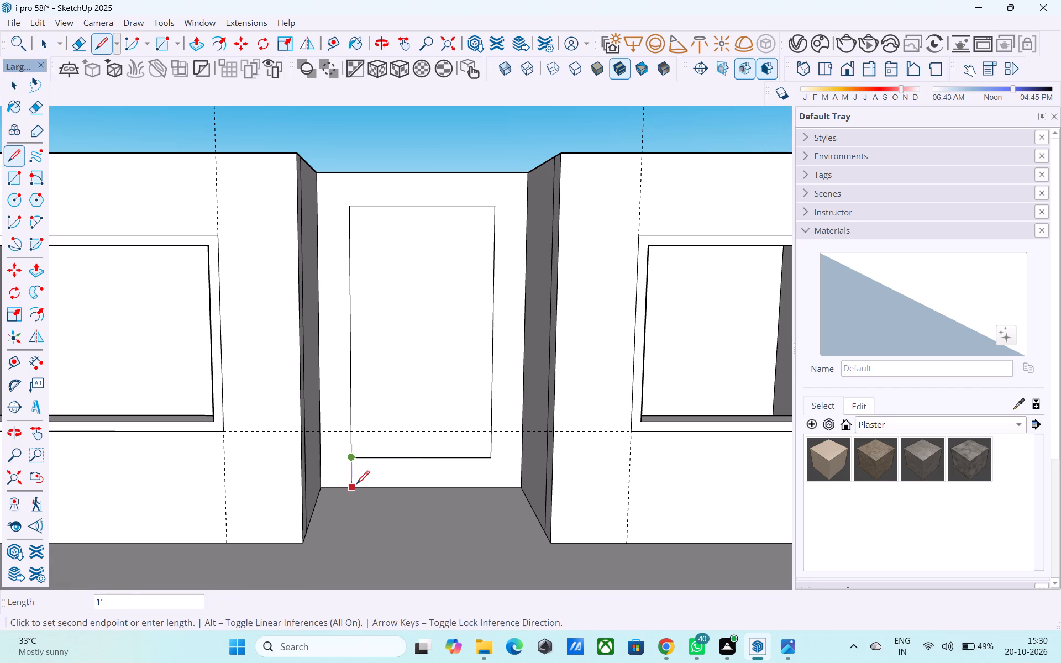
click(356, 485)
drag(486, 464, 487, 475)
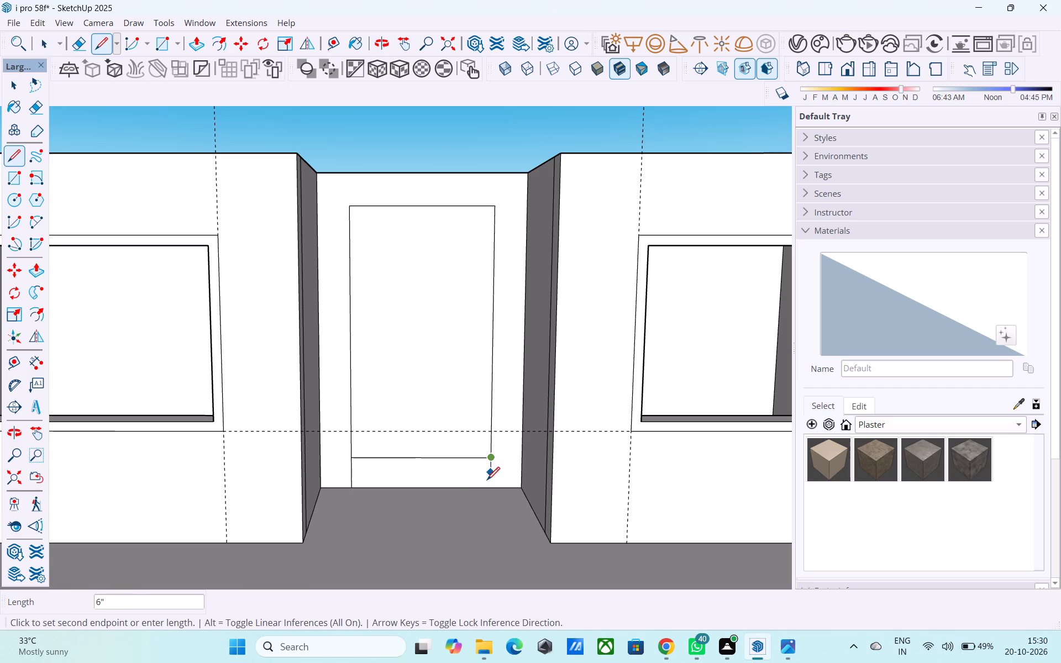
click(486, 486)
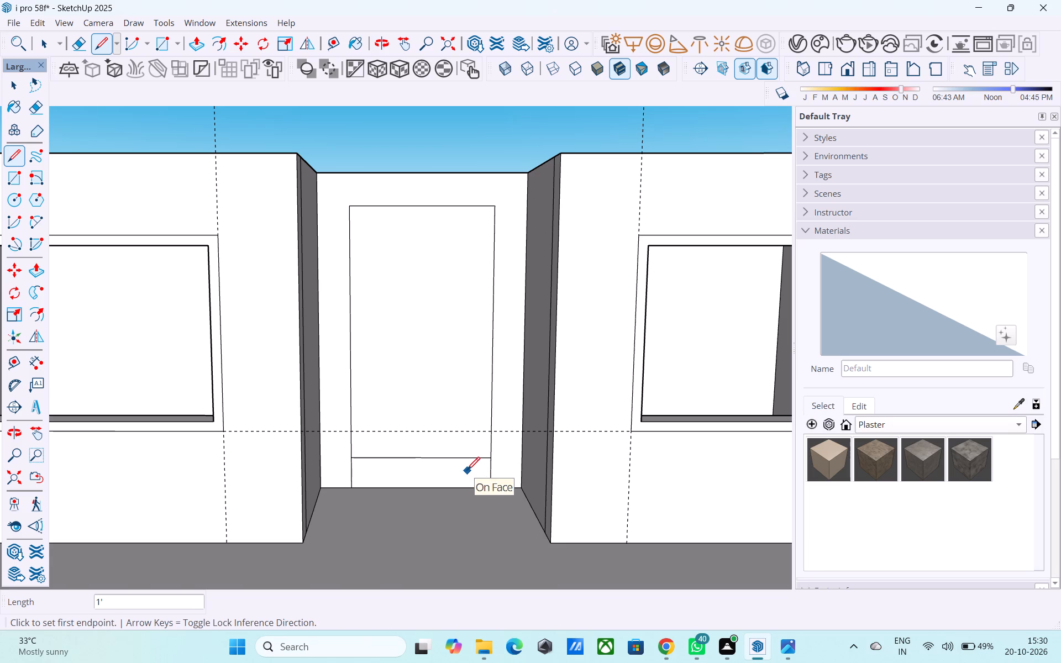
Erase the door outline's raised bottom edge and the horizontal guide line crossing the entrance.
key(e)
drag(465, 469, 461, 455)
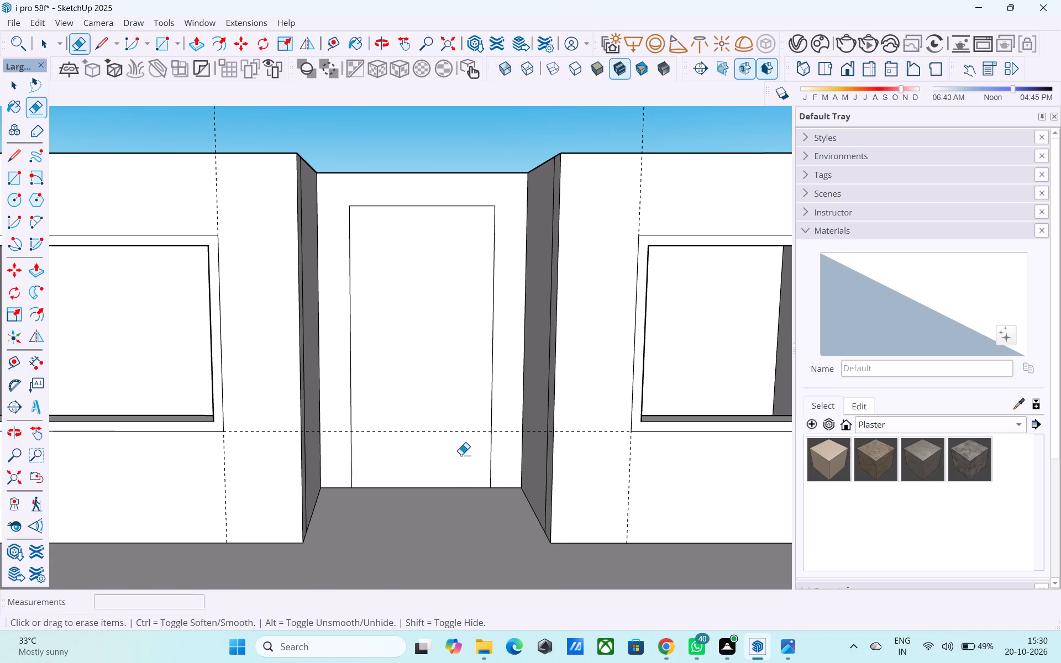
drag(458, 444, 456, 432)
key(space)
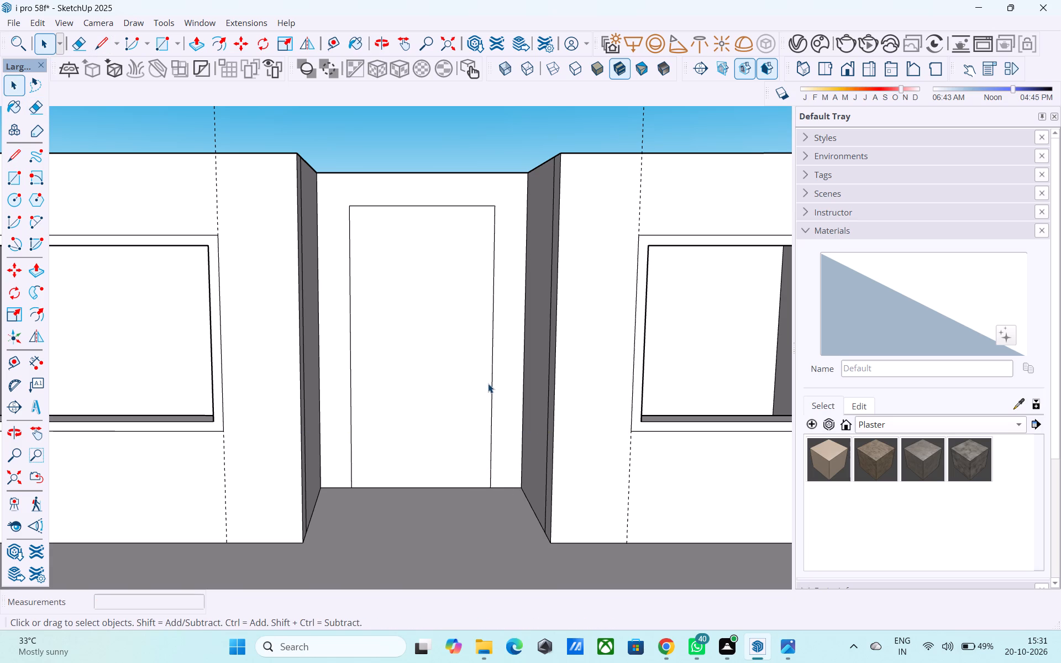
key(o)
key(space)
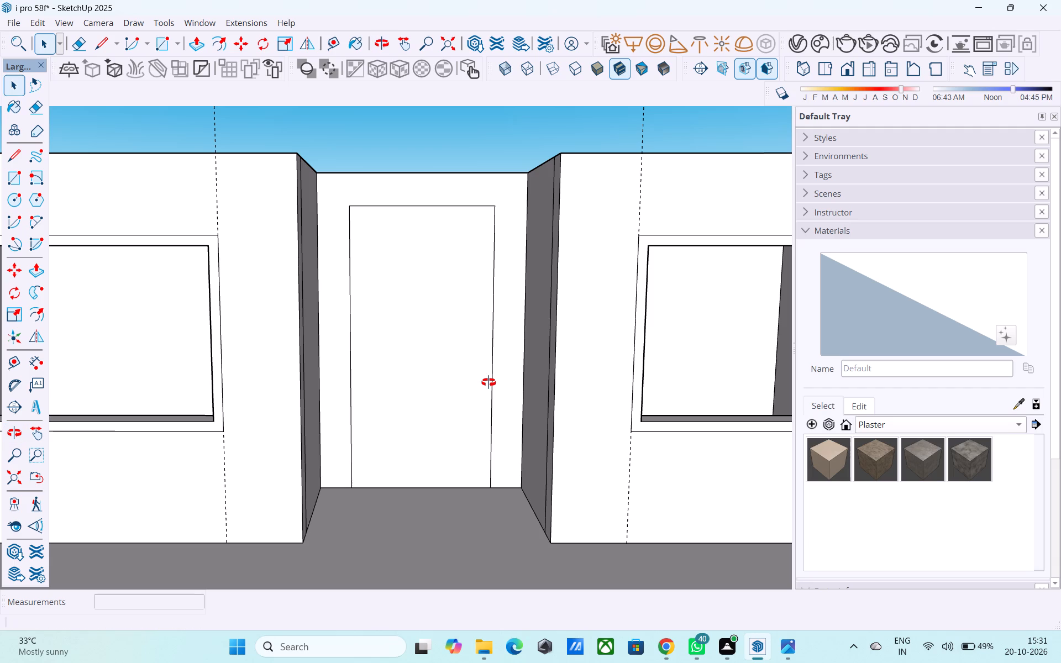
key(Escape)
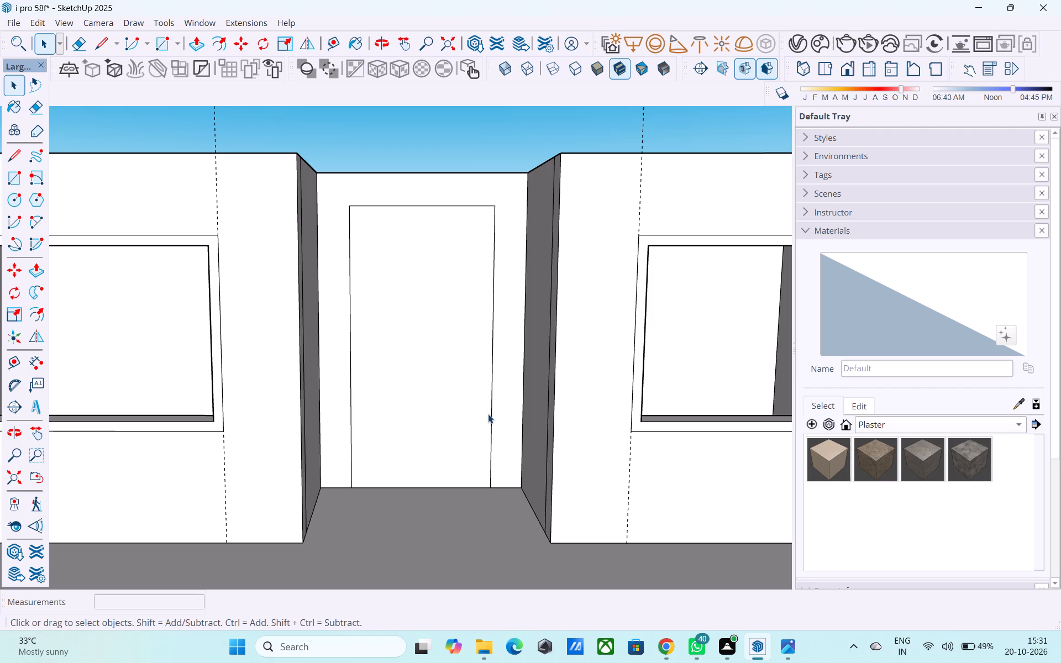
Copy the door outline's right vertical edge 3" inward to start the door frame.
click(491, 418)
double_click(490, 416)
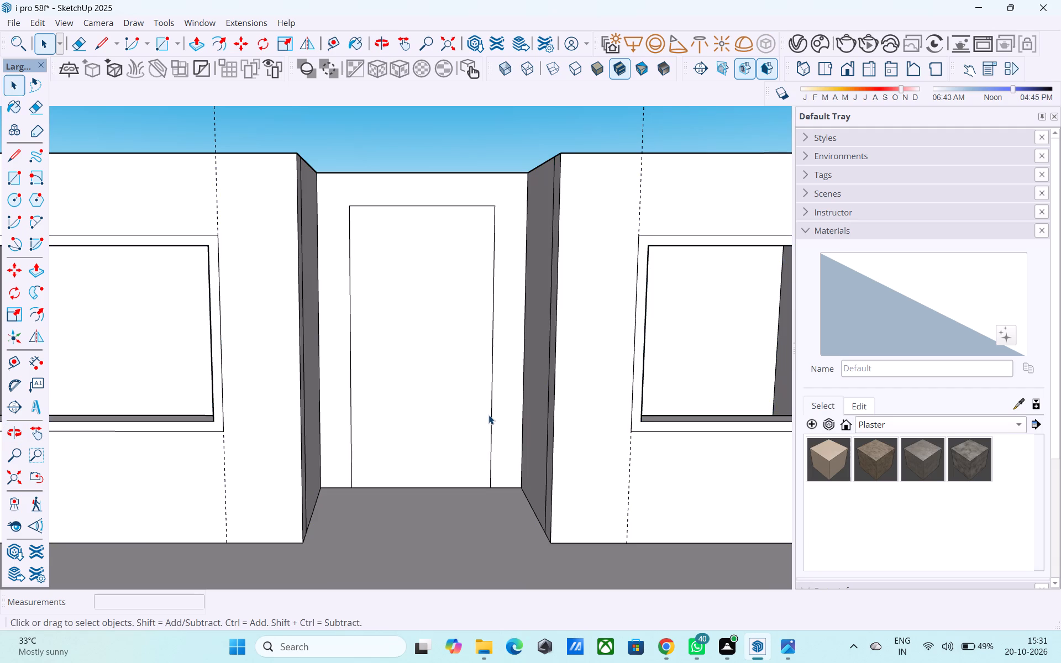
click(489, 414)
click(491, 405)
key(m)
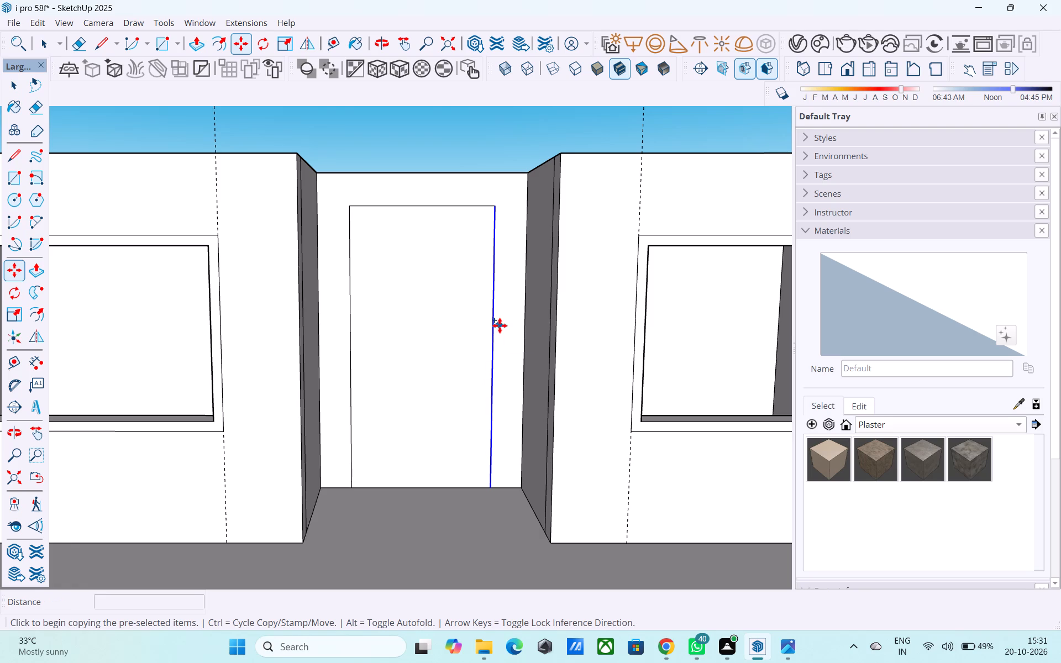
scroll(475, 518, down, 1)
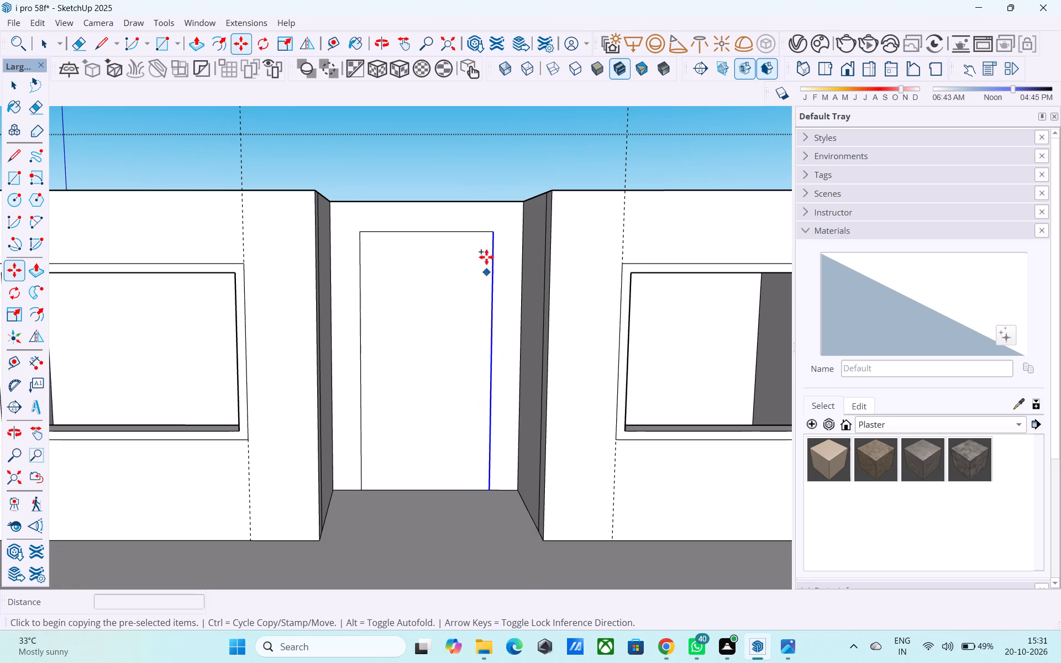
scroll(484, 210, up, 6)
click(498, 244)
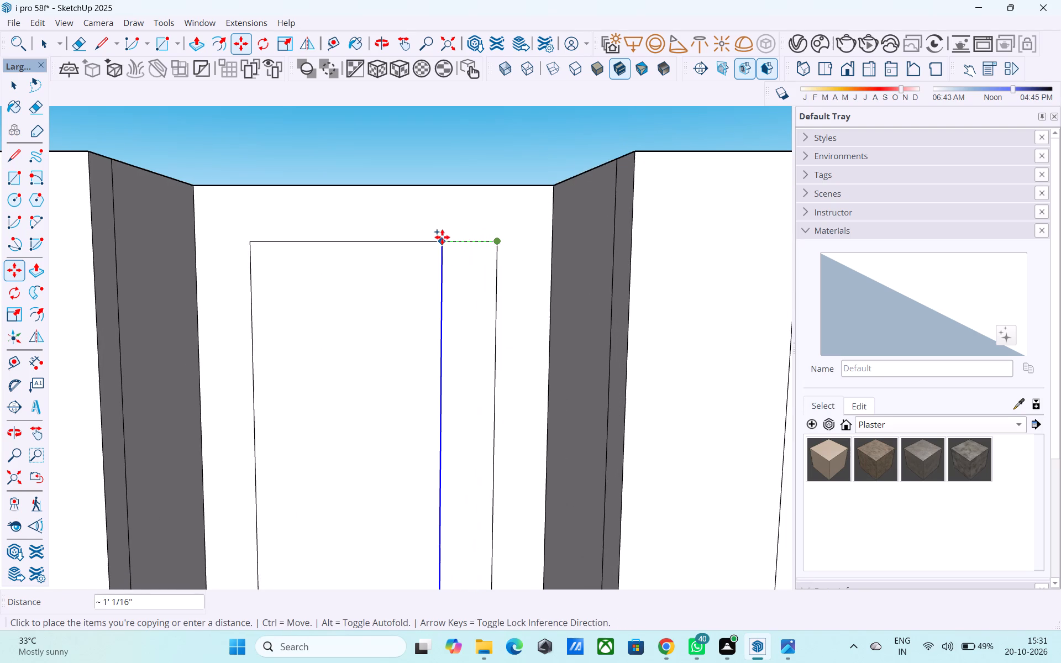
text(3")
key(Return)
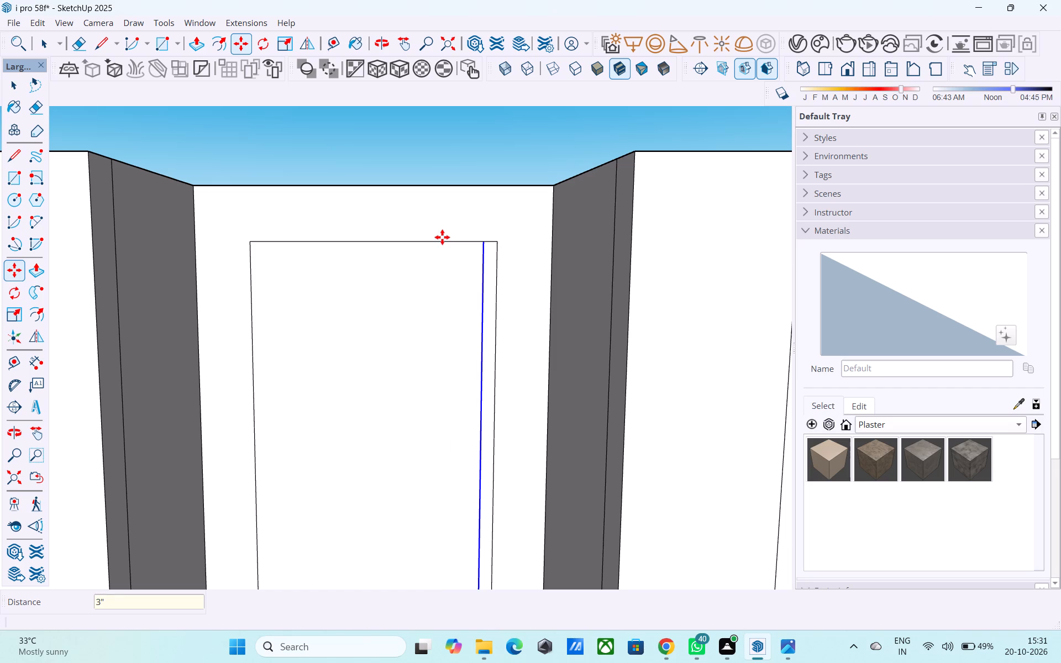
key(space)
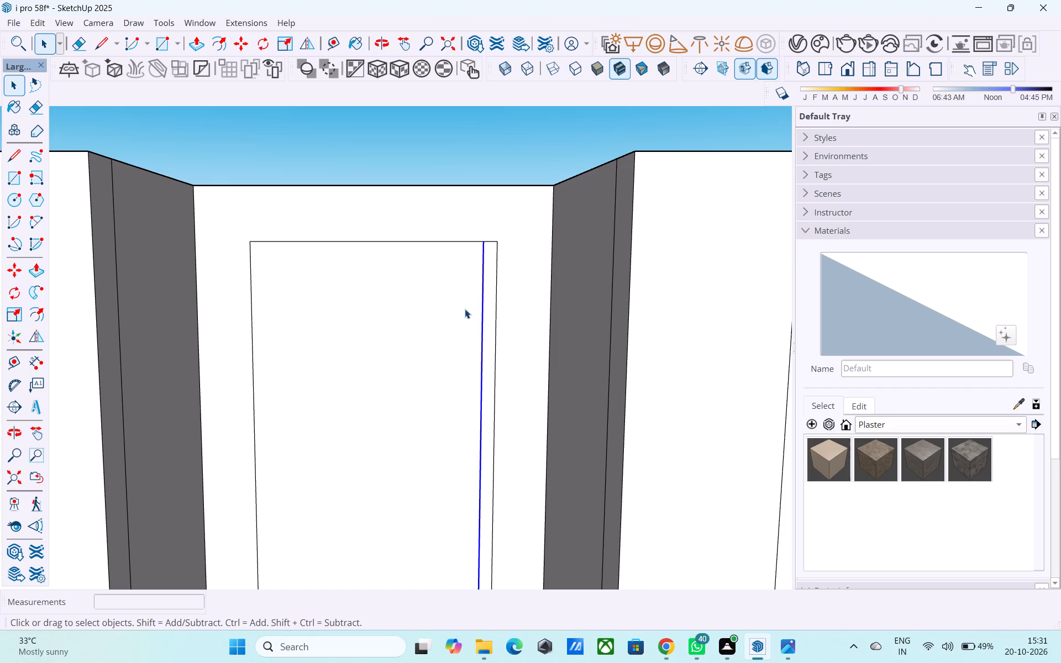
Copy the door outline's top edge 3" downward to form the frame's head.
click(468, 239)
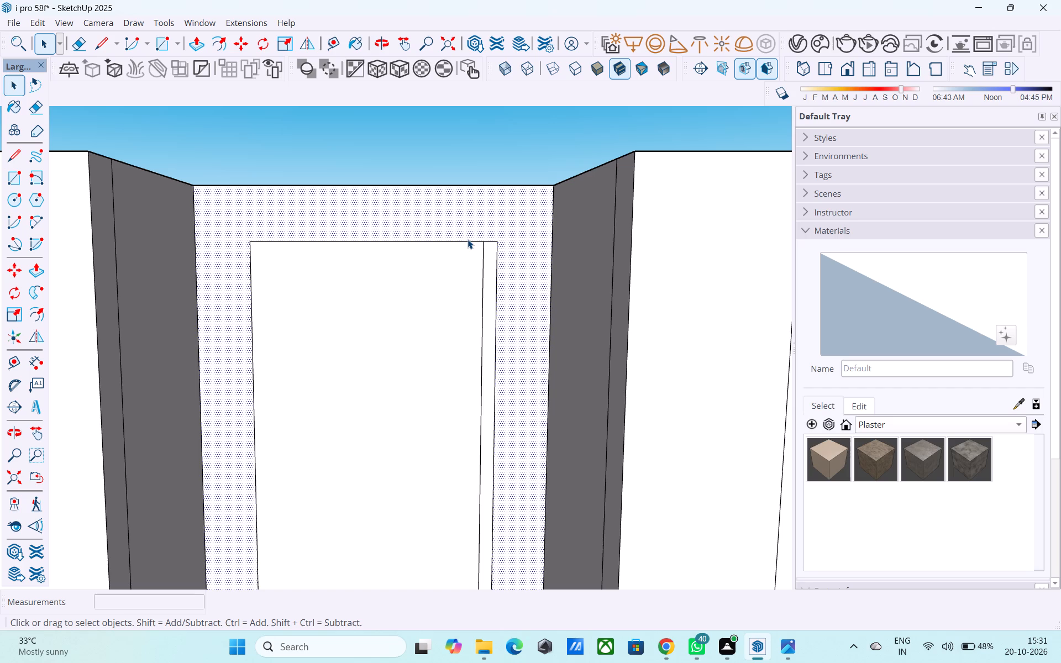
click(468, 243)
key(m)
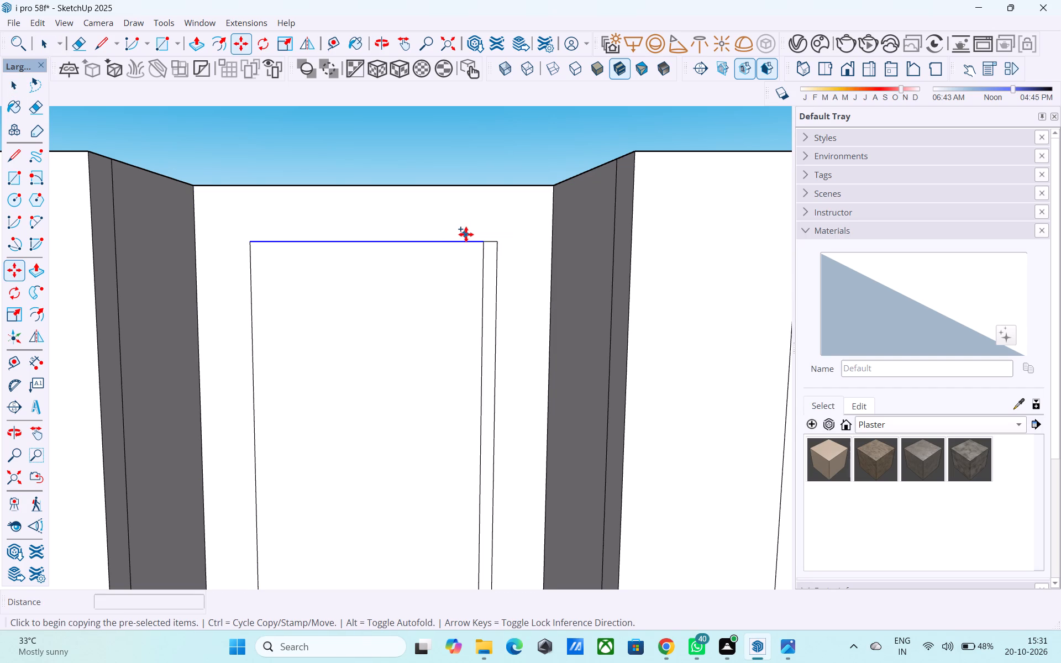
scroll(485, 260, up, 3)
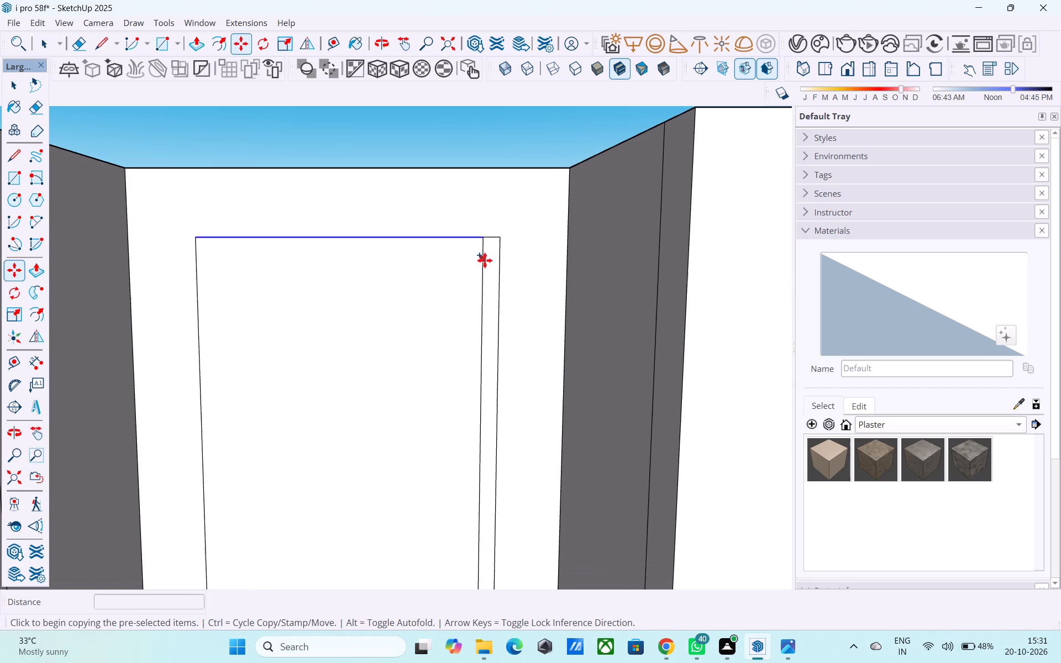
click(481, 238)
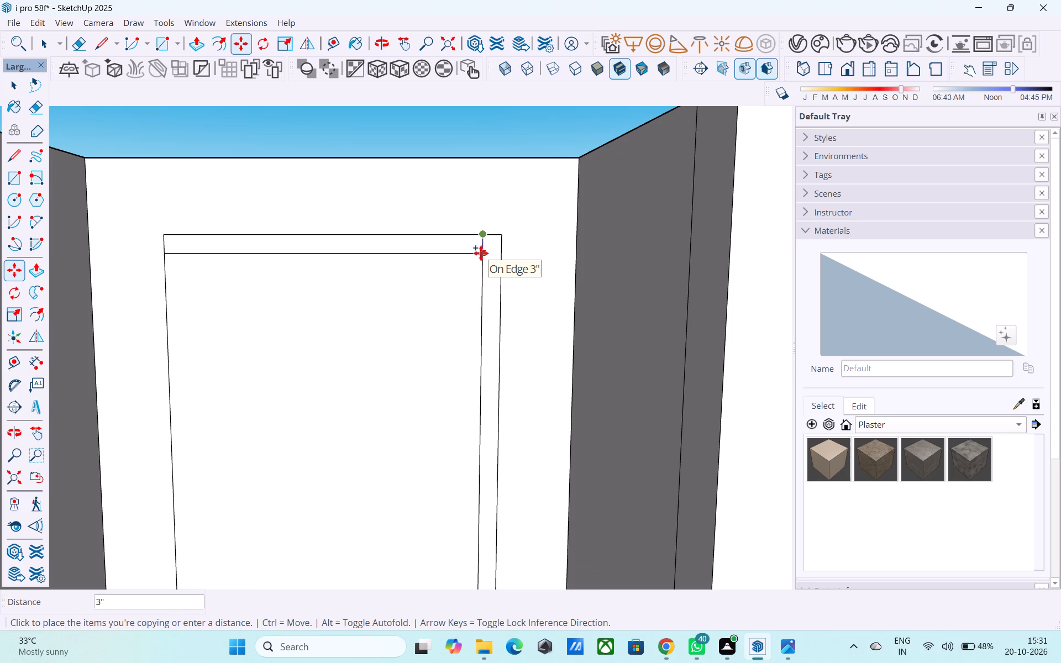
click(481, 253)
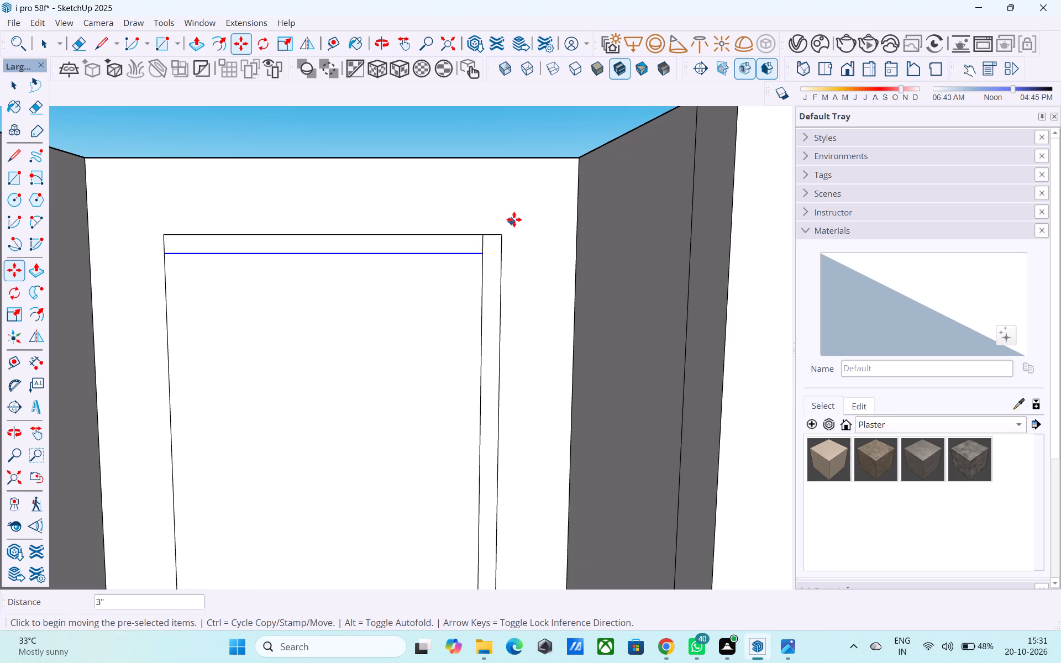
Copy the door outline's left vertical edge 3" inward to form the other side of the frame.
scroll(524, 188, down, 4)
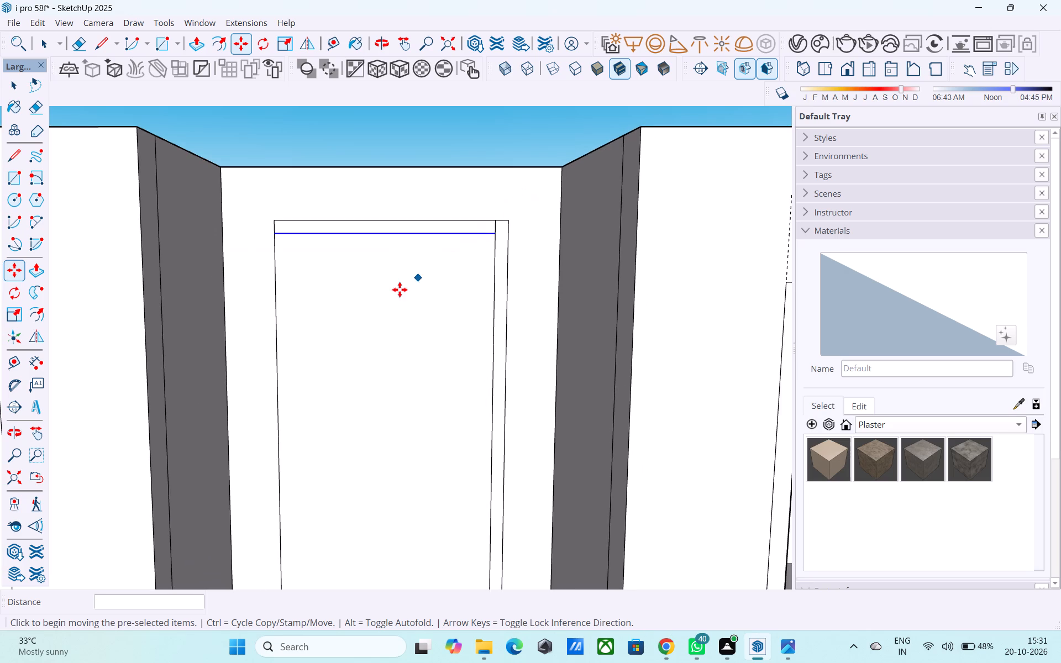
scroll(291, 314, up, 4)
key(space)
click(269, 304)
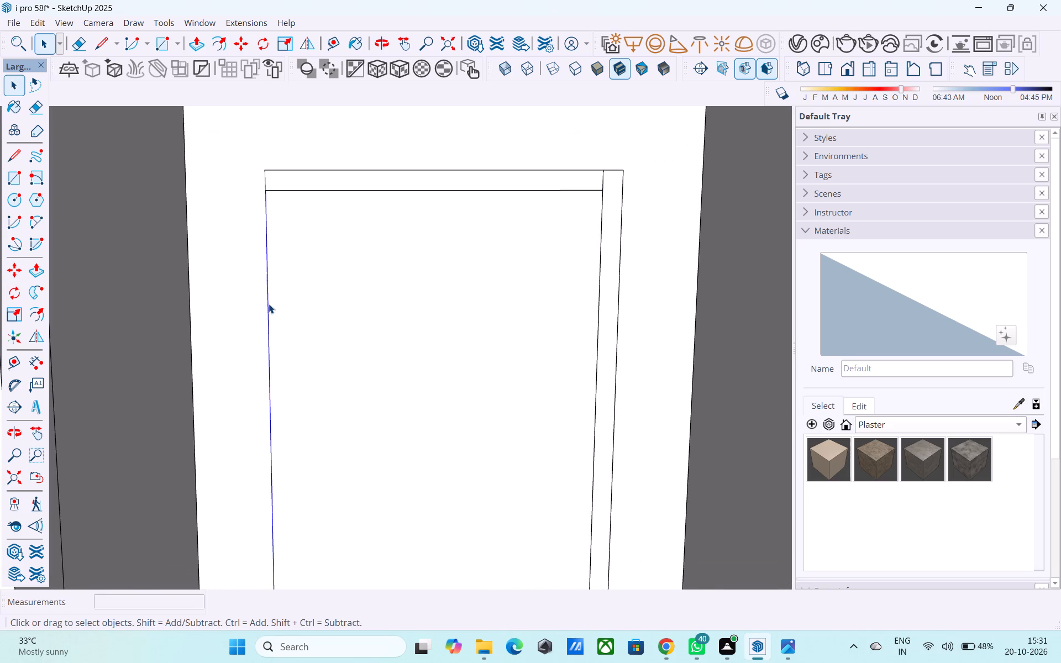
key(m)
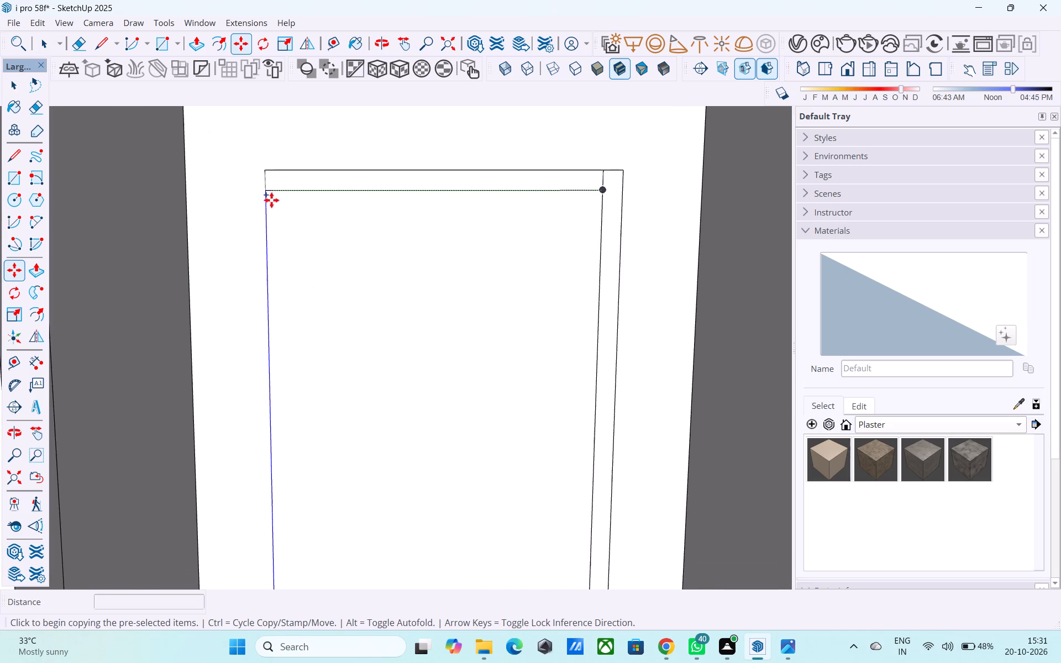
click(266, 194)
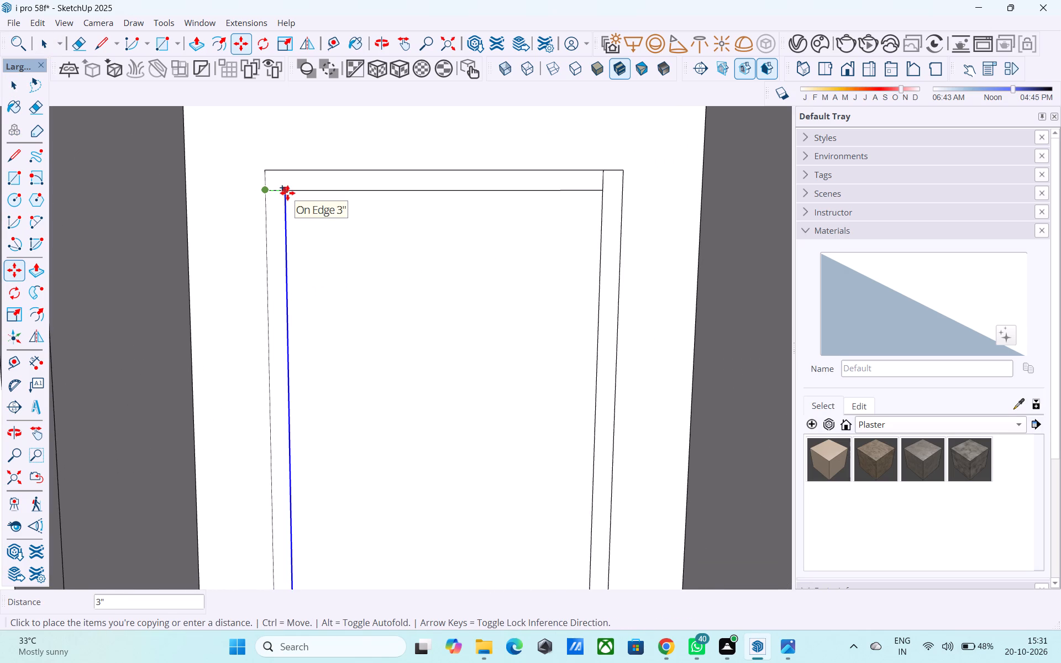
click(287, 192)
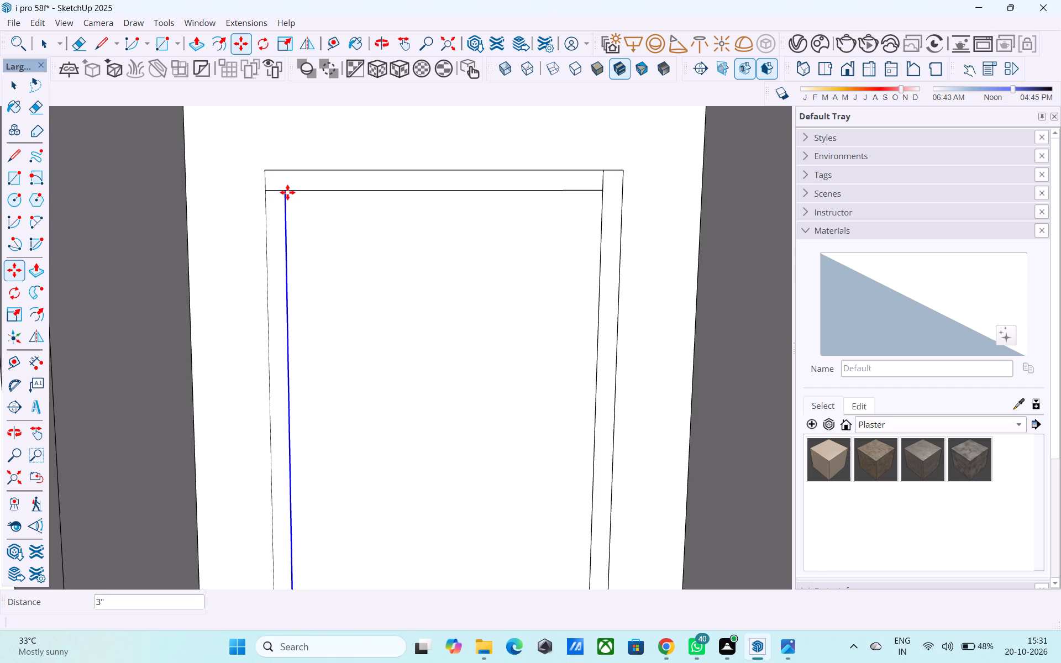
Erase the short overlapping line segments at the two upper corners of the door frame.
key(e)
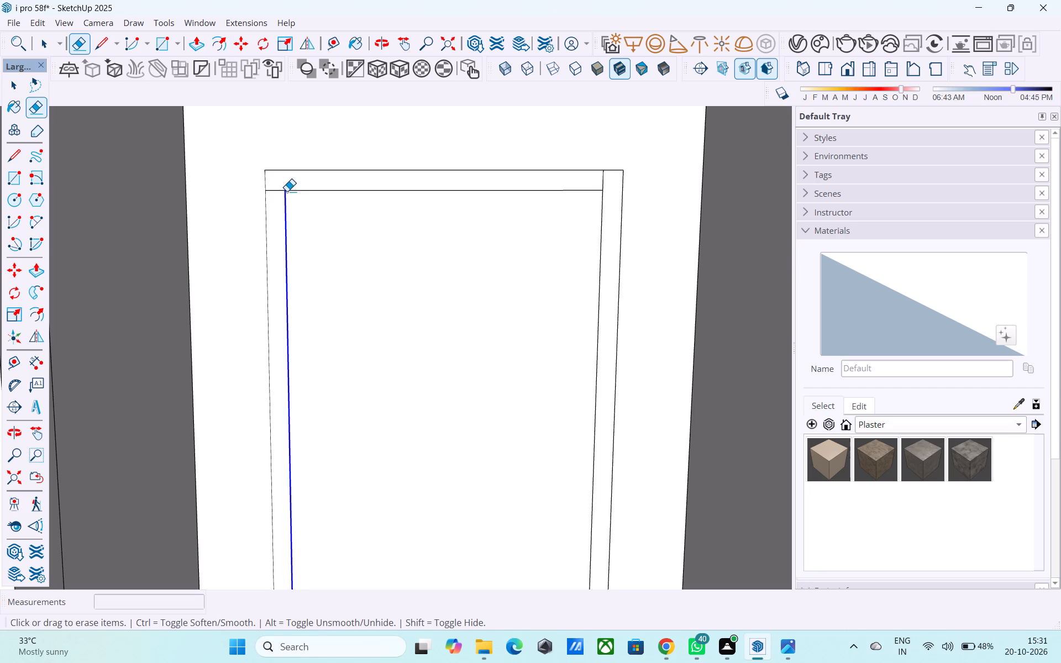
click(276, 192)
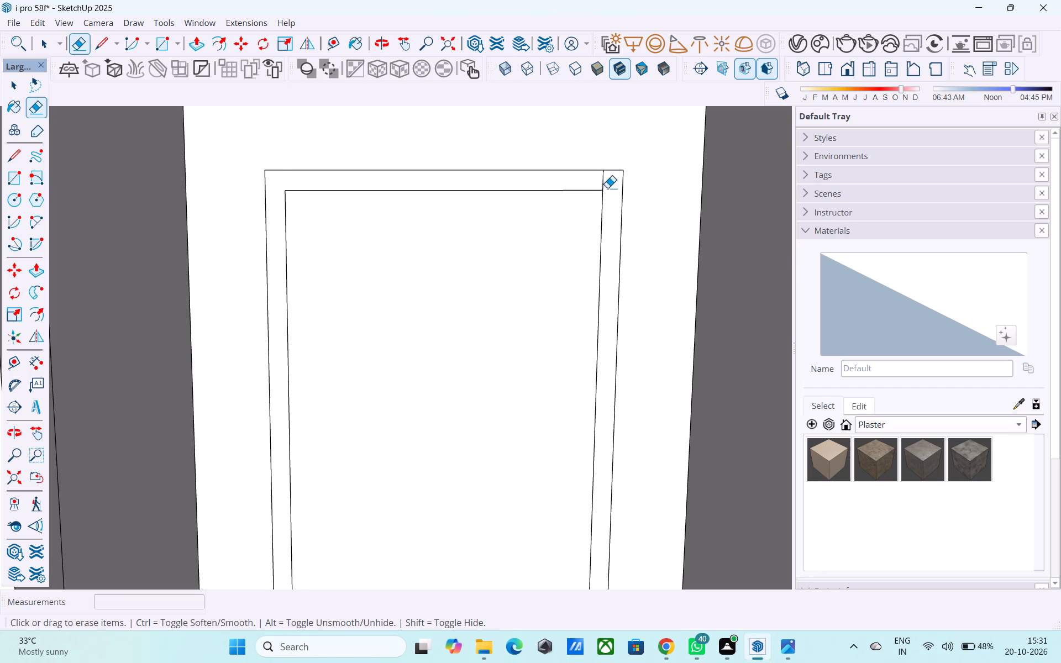
click(605, 184)
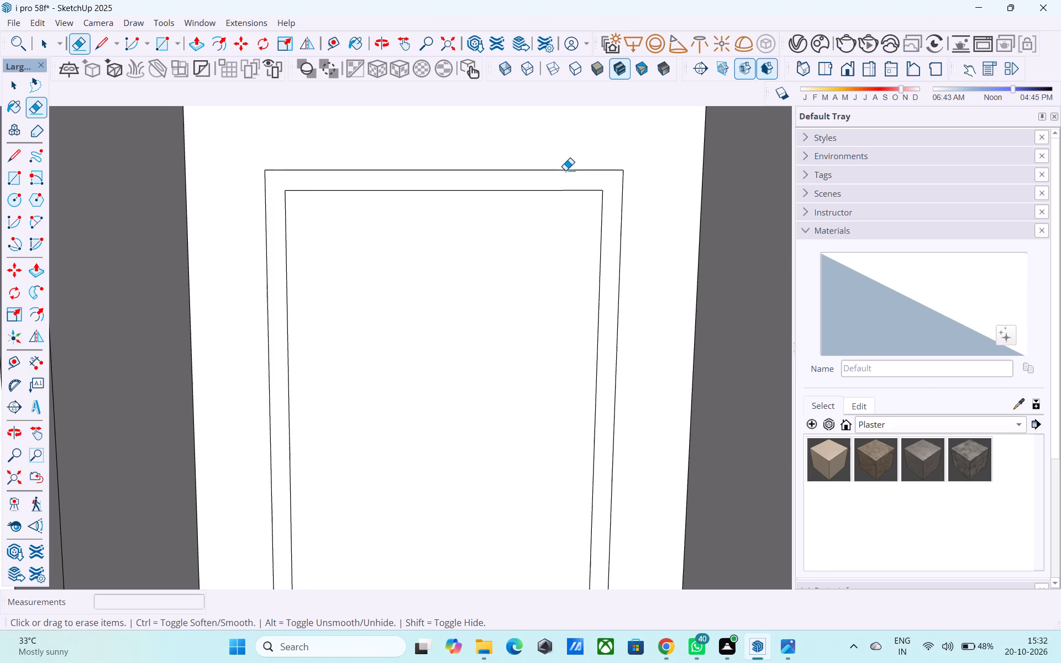
Copy the door's bottom edge between the frame sides 3" upward to form the frame's bottom rail.
scroll(565, 170, down, 12)
scroll(491, 384, up, 3)
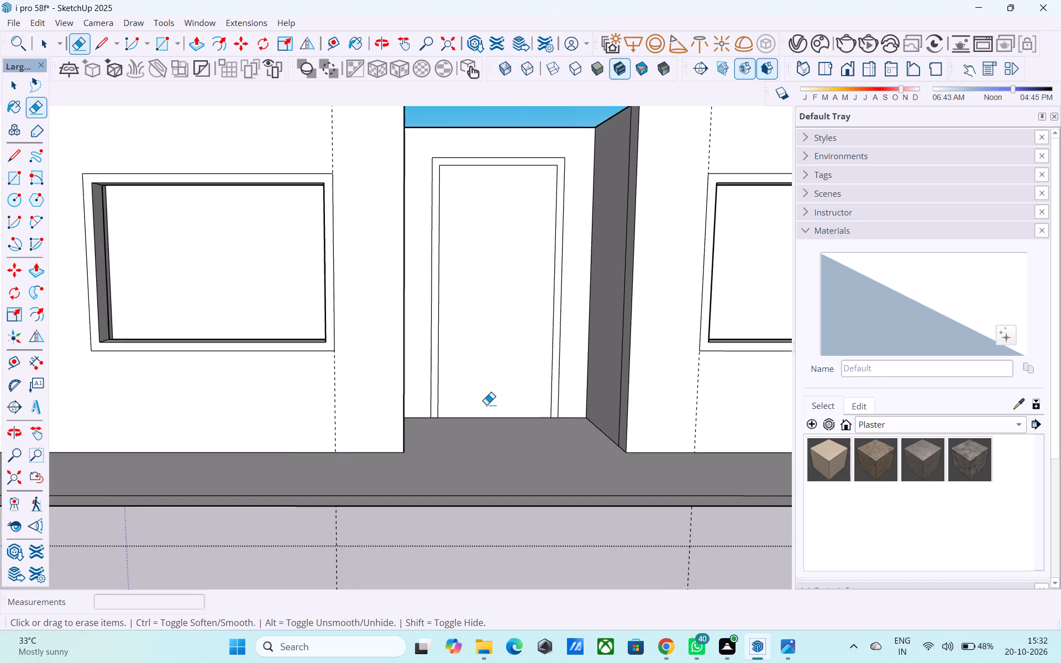
scroll(486, 404, up, 2)
key(space)
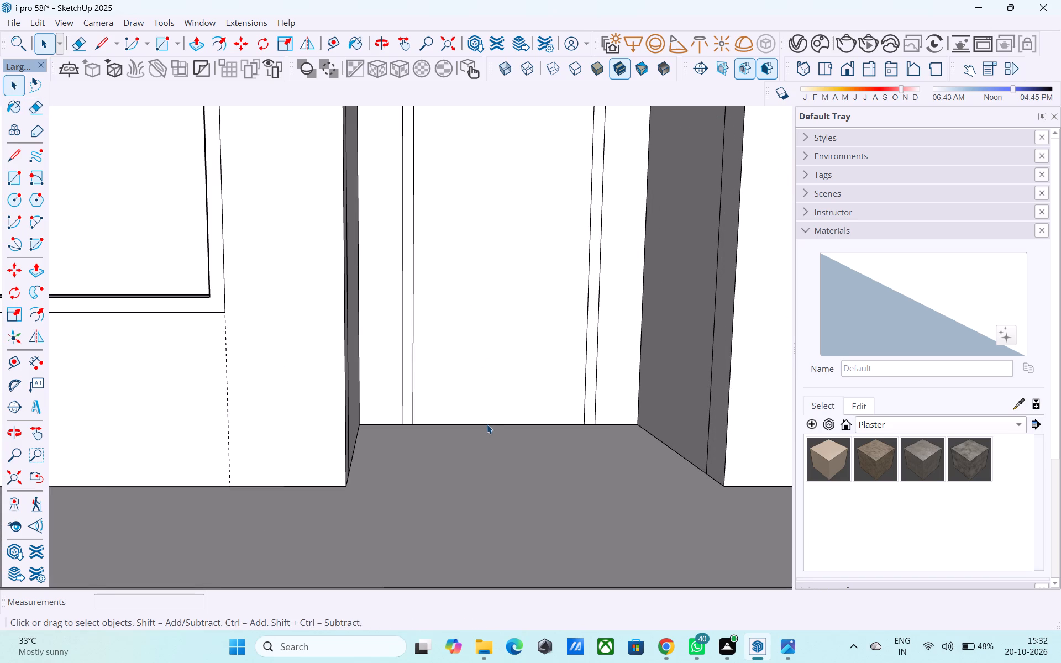
click(487, 424)
key(m)
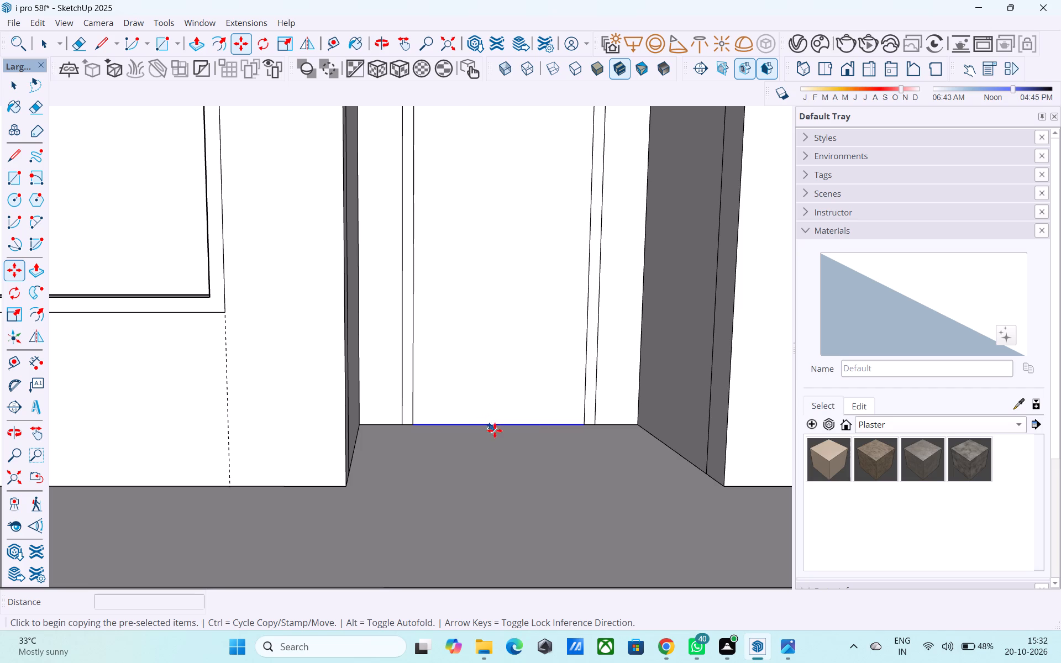
scroll(587, 424, up, 2)
click(585, 428)
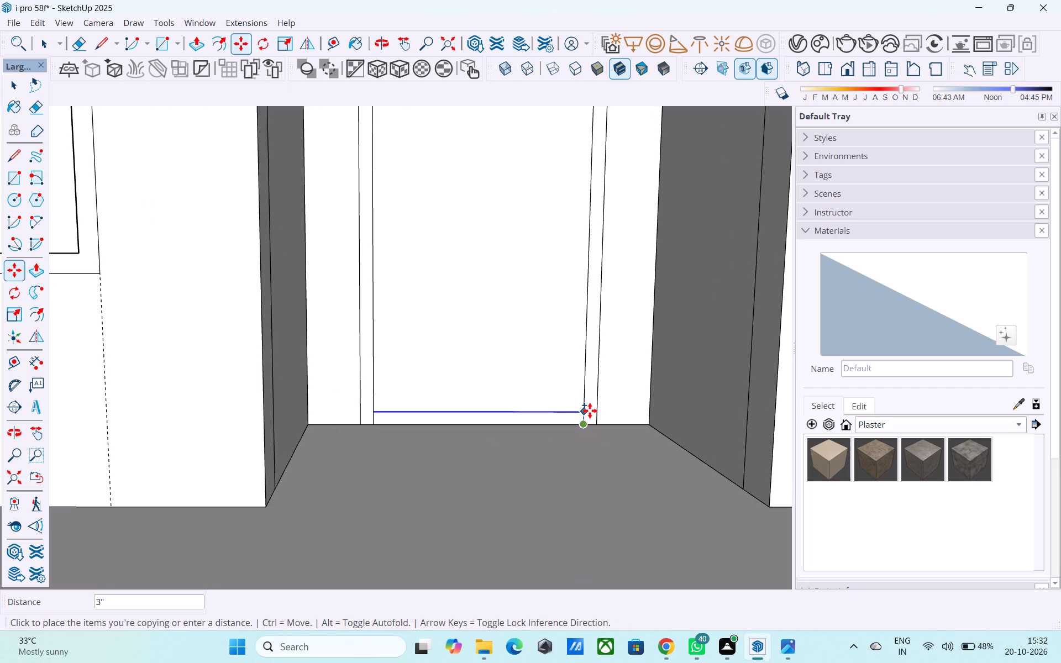
click(590, 410)
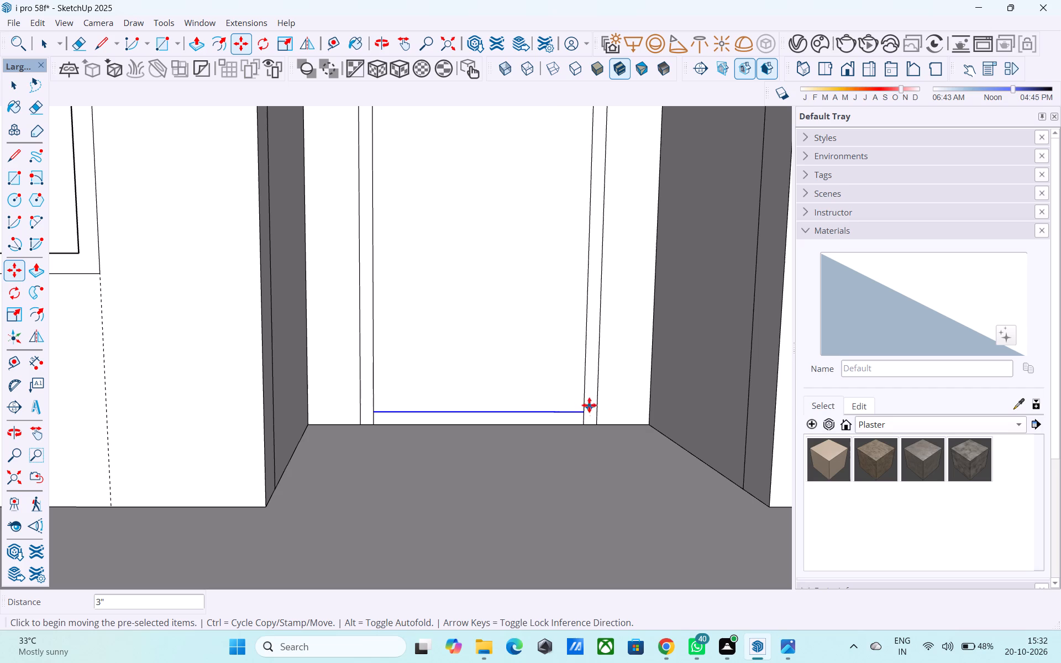
key(space)
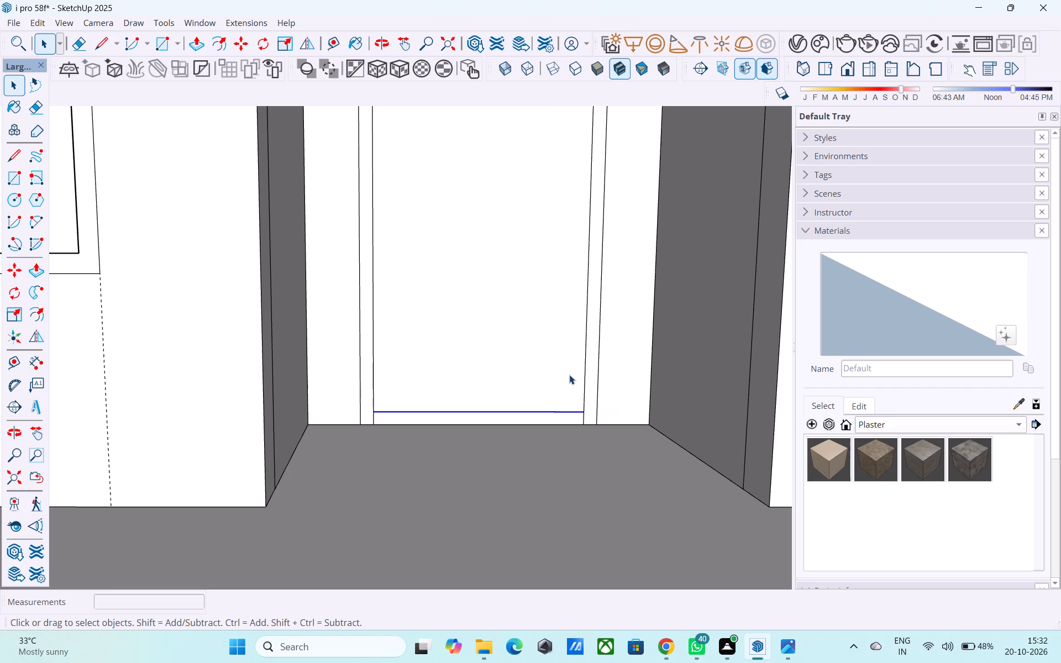
Erase the short overlapping line segments at the two lower corners of the door frame.
key(e)
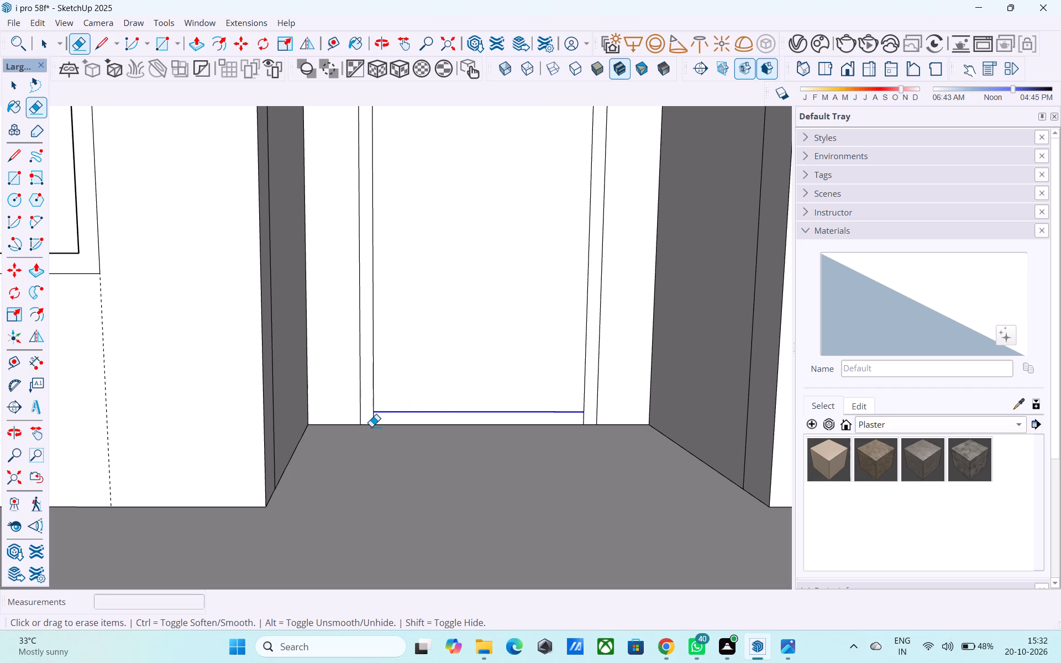
scroll(371, 427, up, 8)
drag(377, 417, 370, 417)
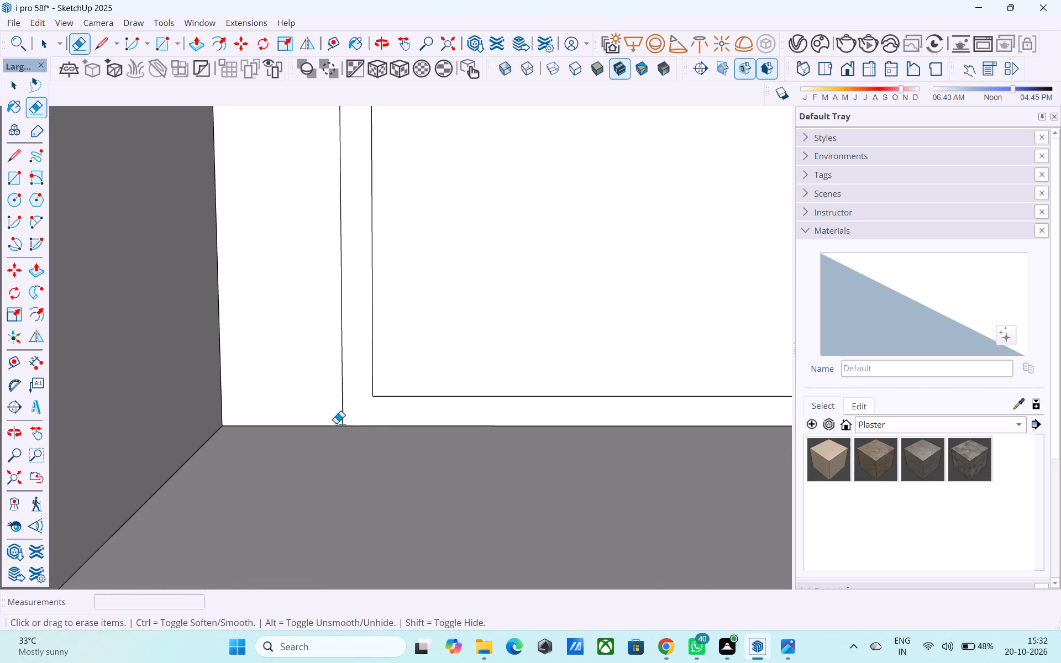
scroll(319, 429, down, 9)
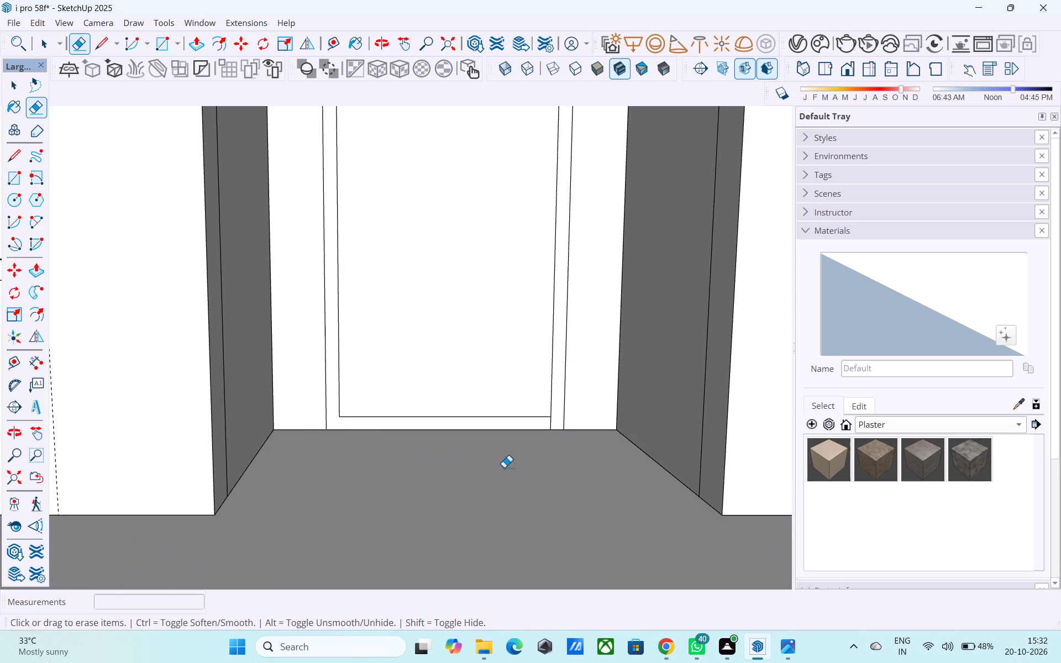
scroll(551, 430, up, 3)
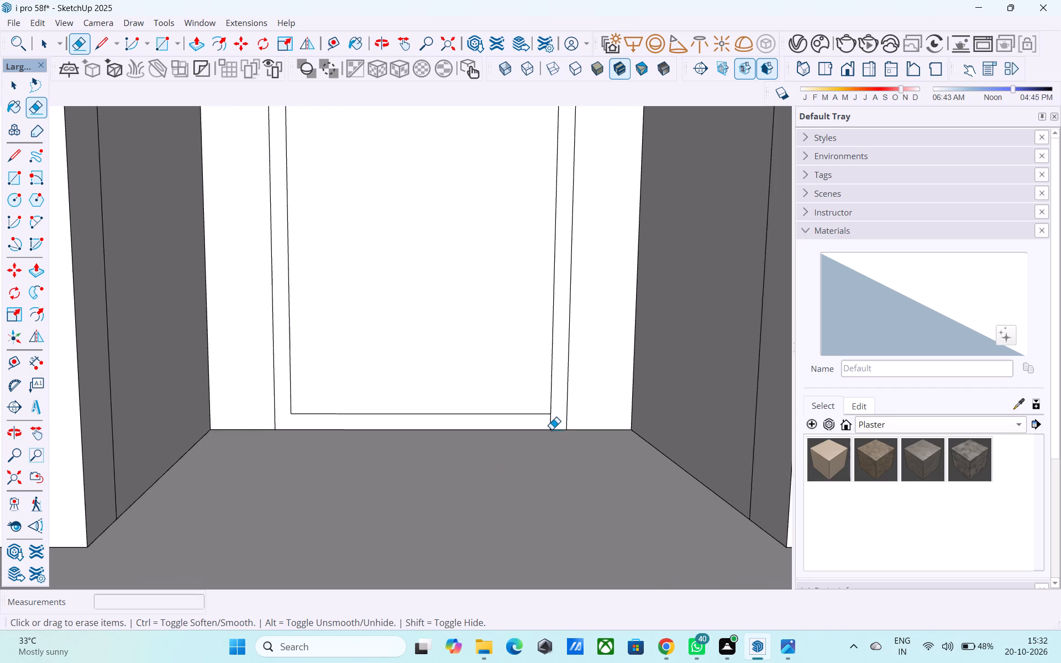
scroll(551, 429, up, 5)
click(551, 419)
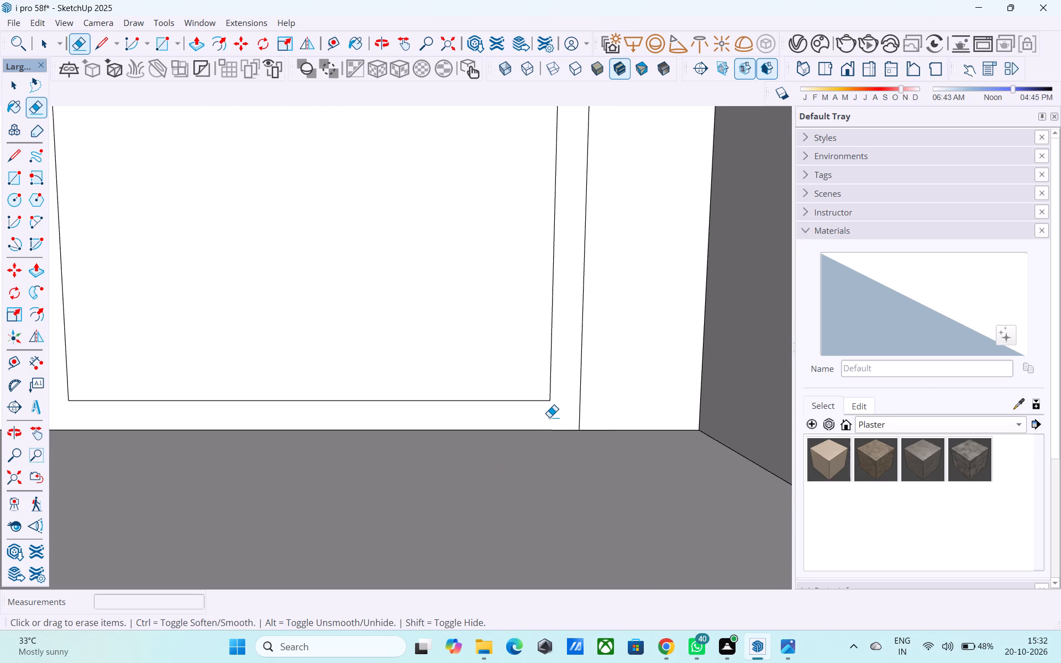
Mark an 8' height up the door outline's outer left edge and draw a 4' 6" horizontal line across the door there.
scroll(549, 417, down, 1)
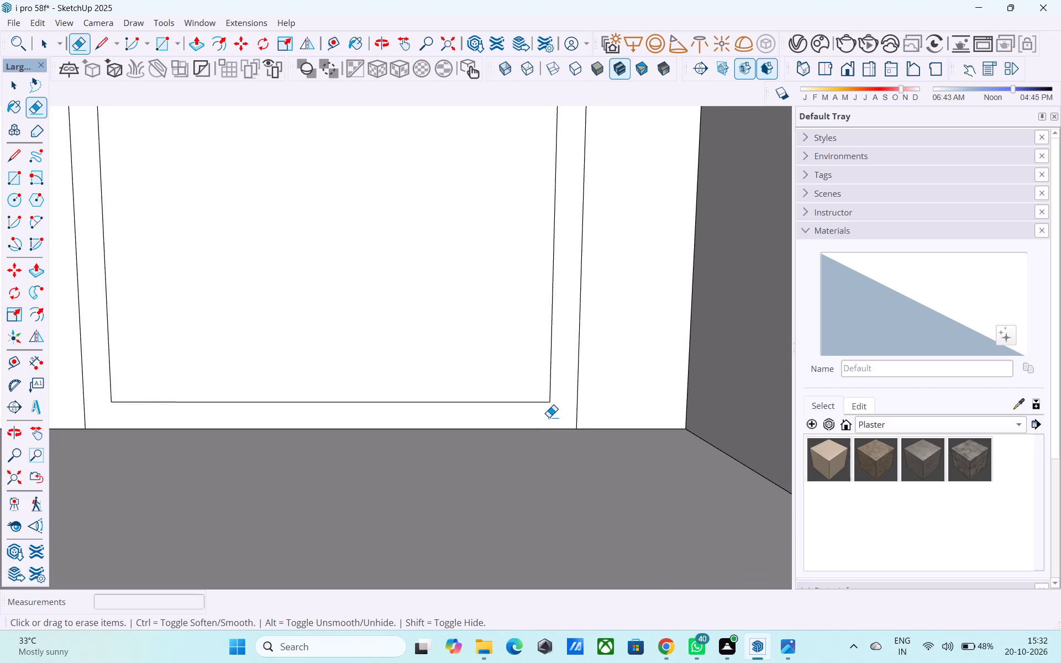
scroll(549, 417, down, 4)
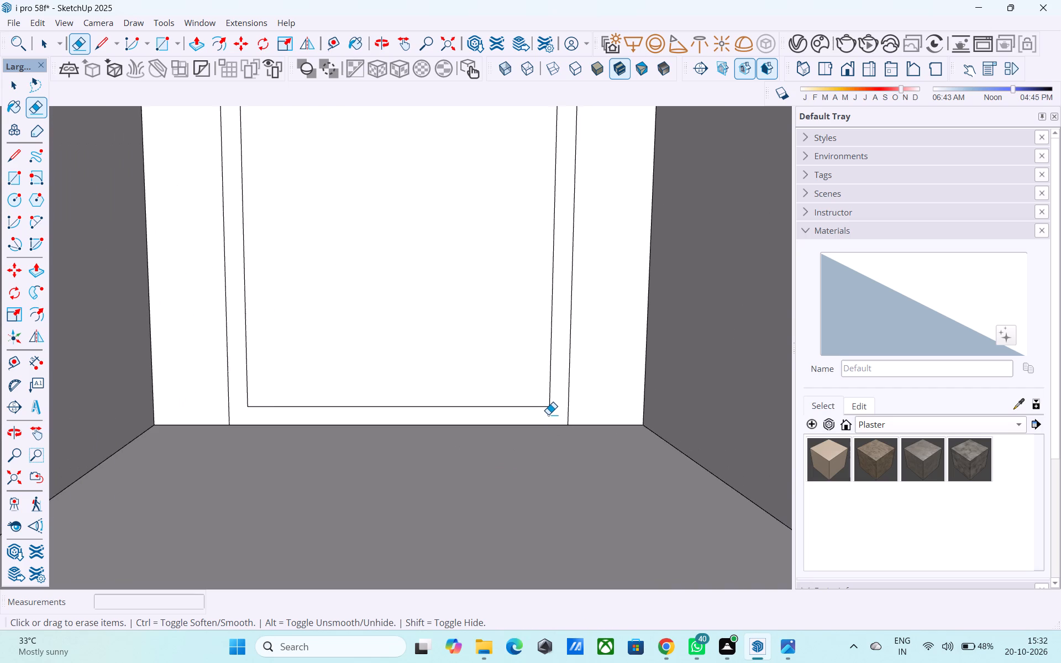
scroll(548, 414, down, 6)
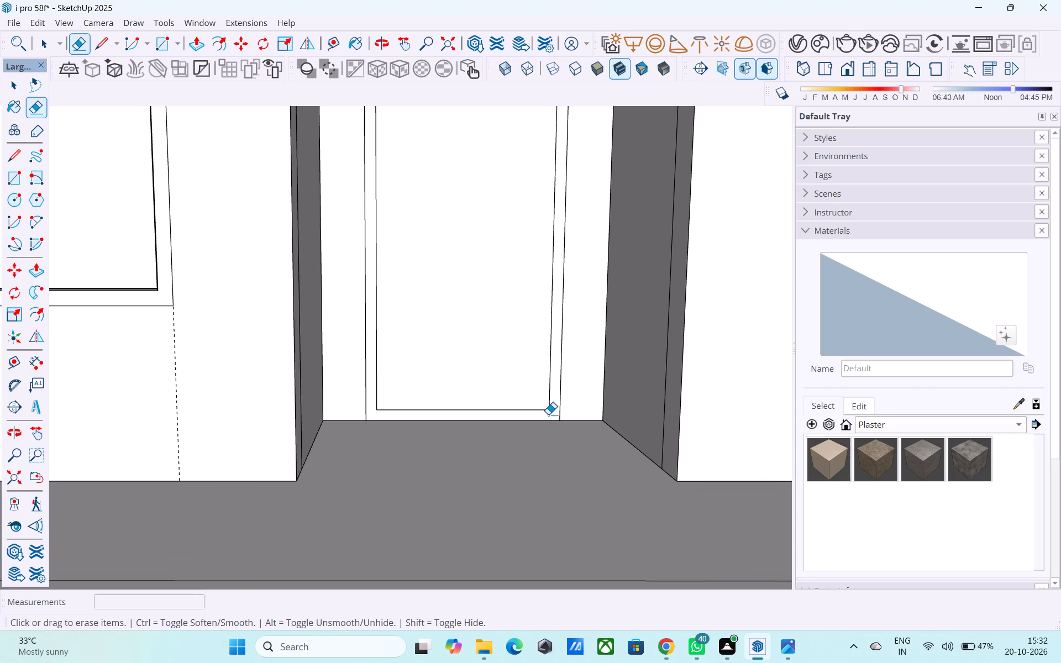
scroll(524, 426, down, 4)
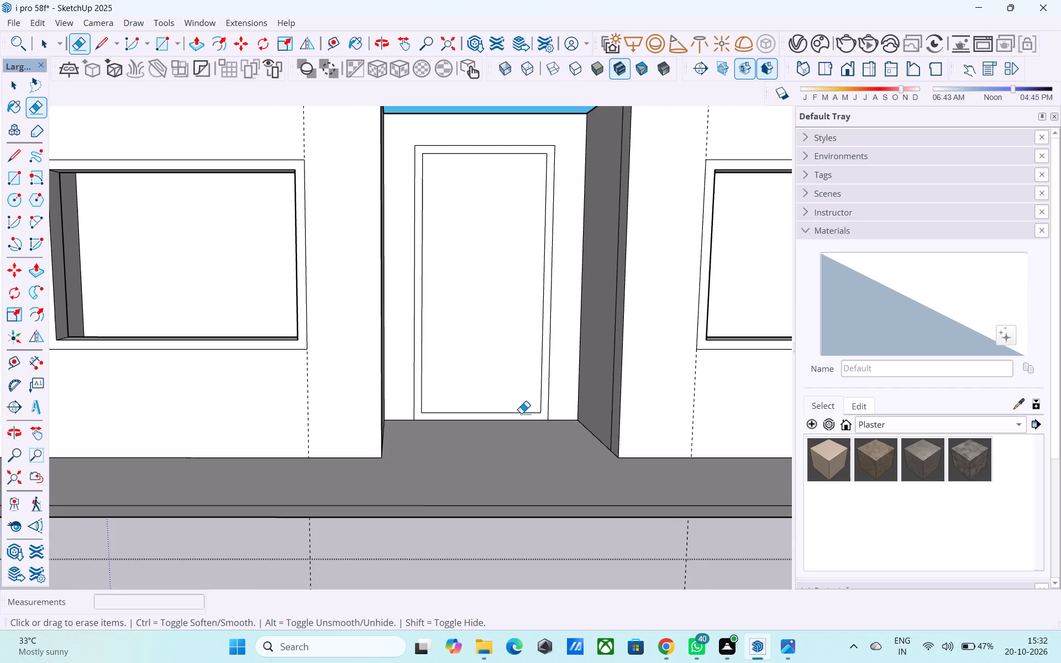
scroll(438, 448, down, 3)
middle_drag(421, 467, 413, 513)
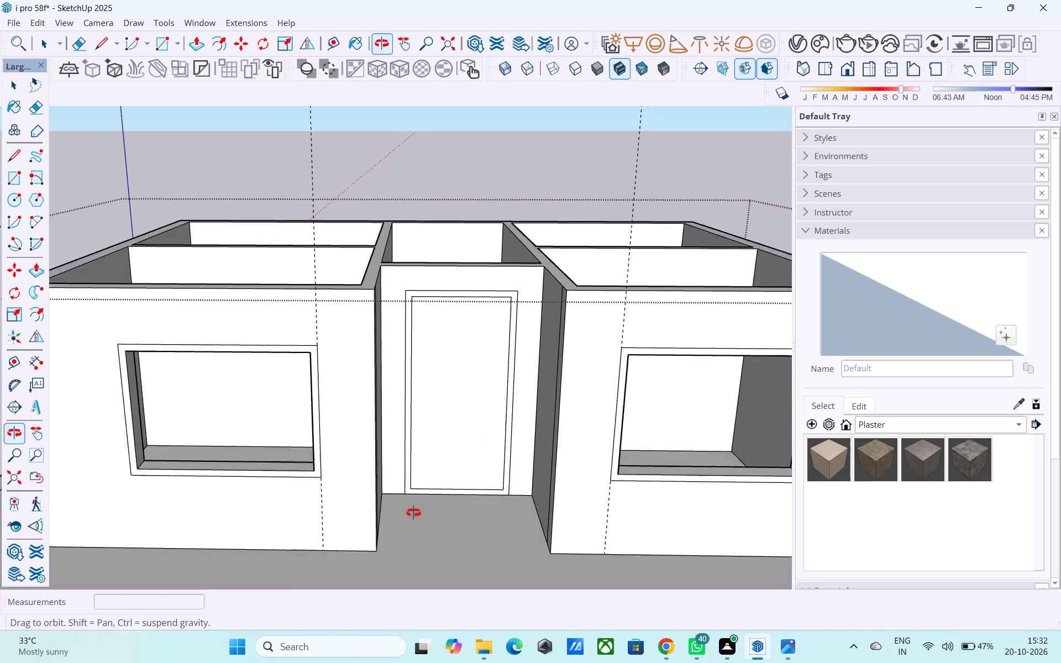
middle_drag(413, 513, 409, 531)
middle_drag(408, 317, 407, 336)
scroll(407, 336, up, 4)
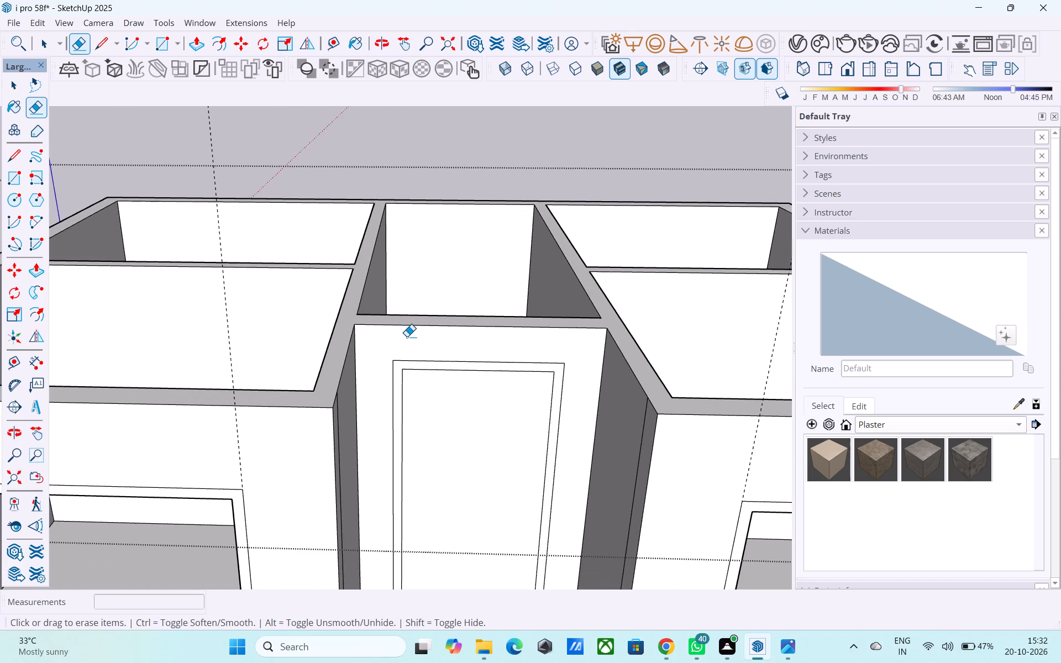
scroll(407, 336, down, 3)
key(l)
scroll(406, 555, up, 4)
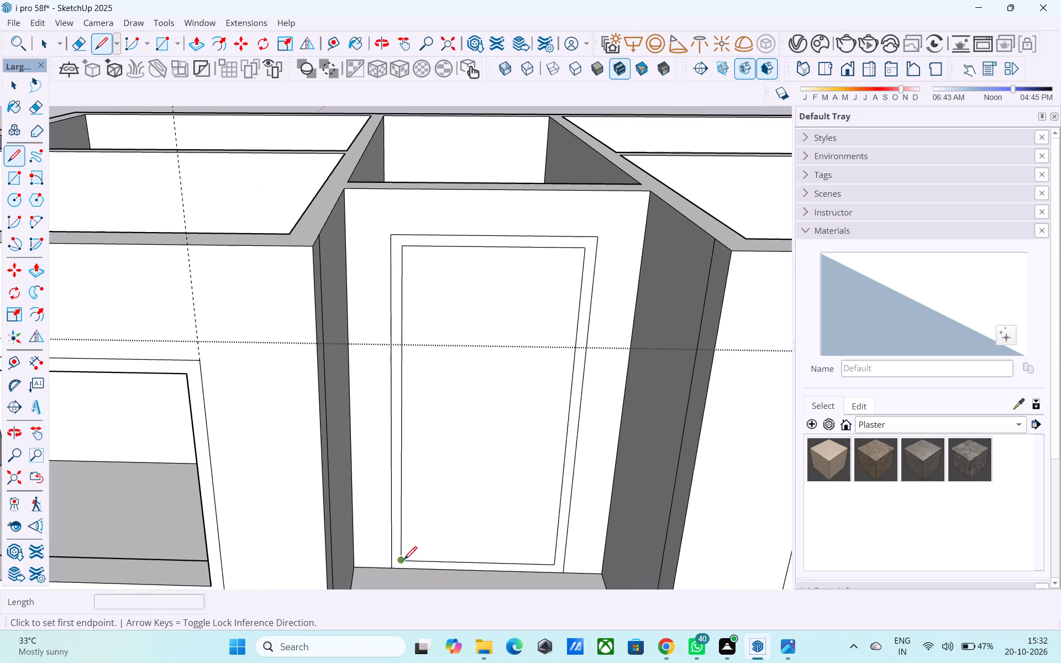
click(394, 566)
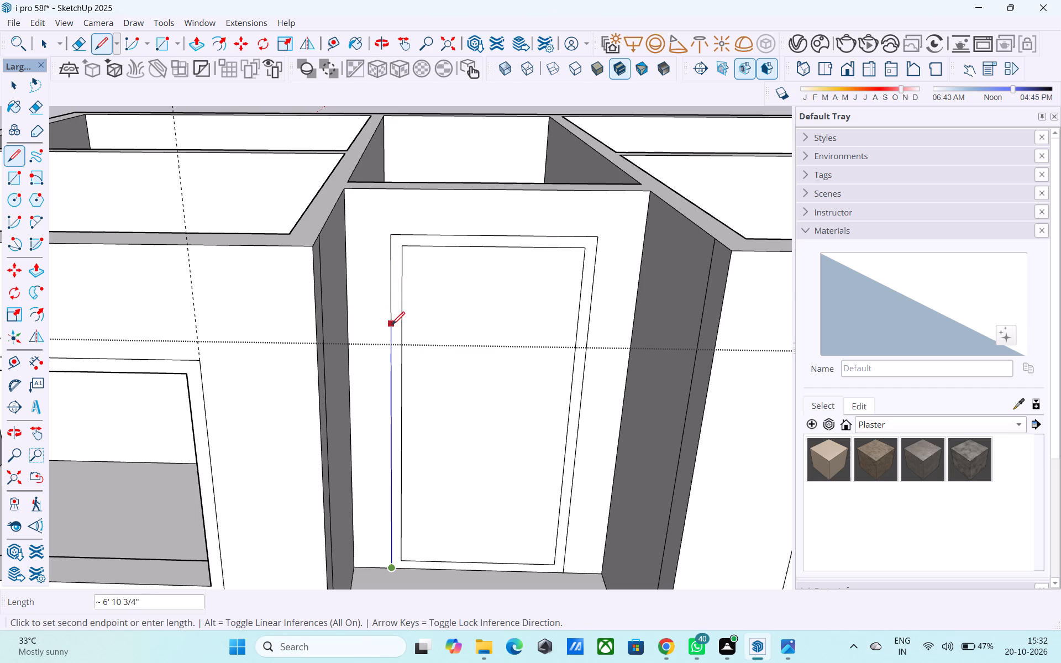
text(8')
key(Return)
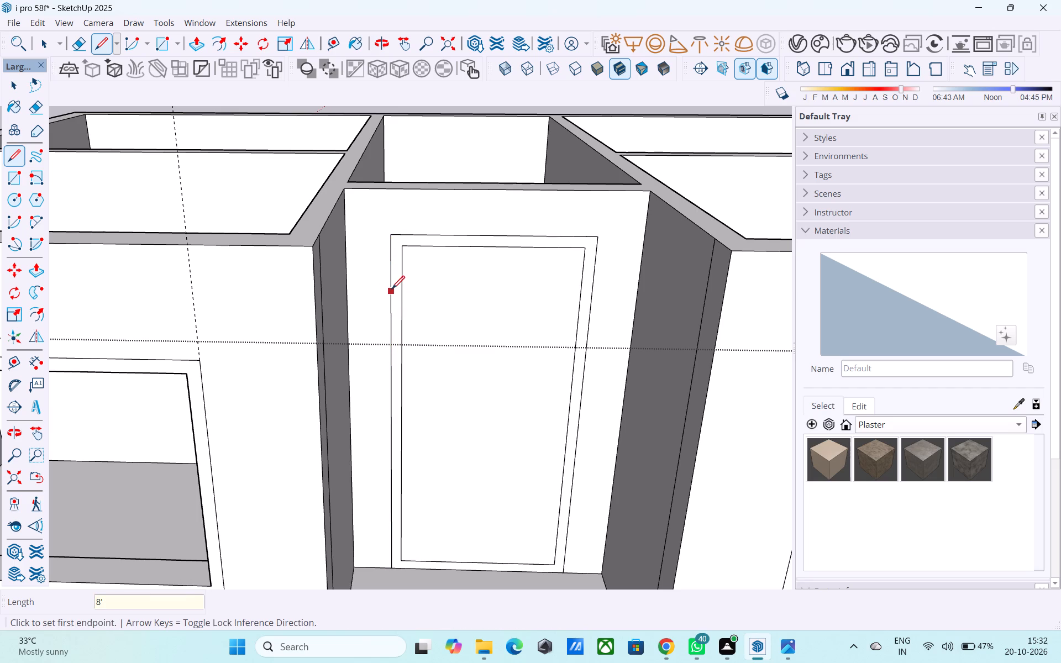
click(391, 280)
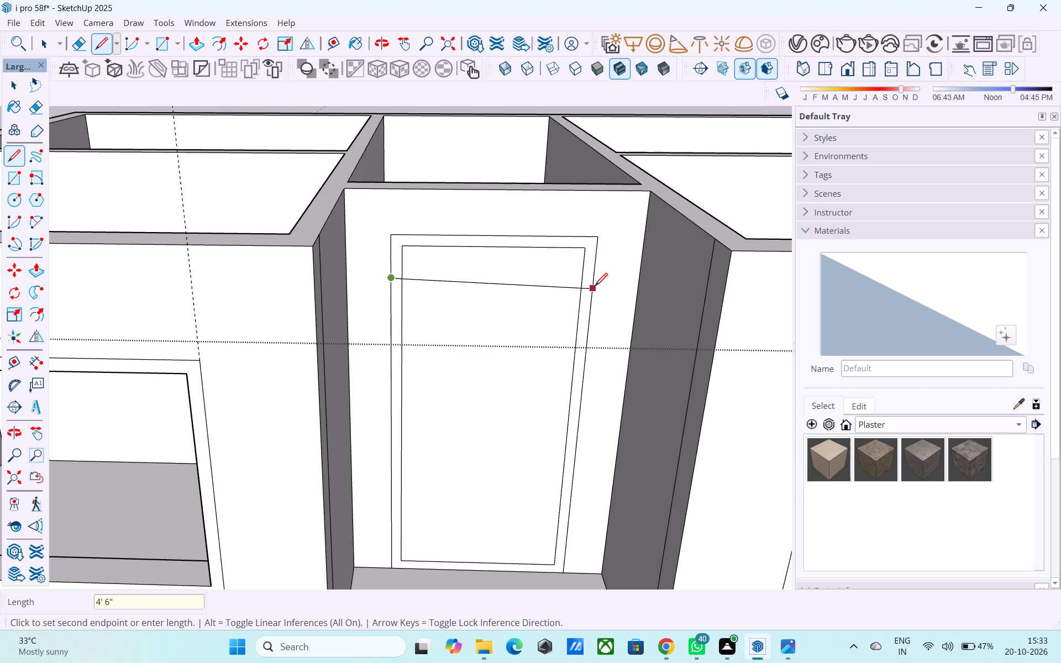
click(594, 282)
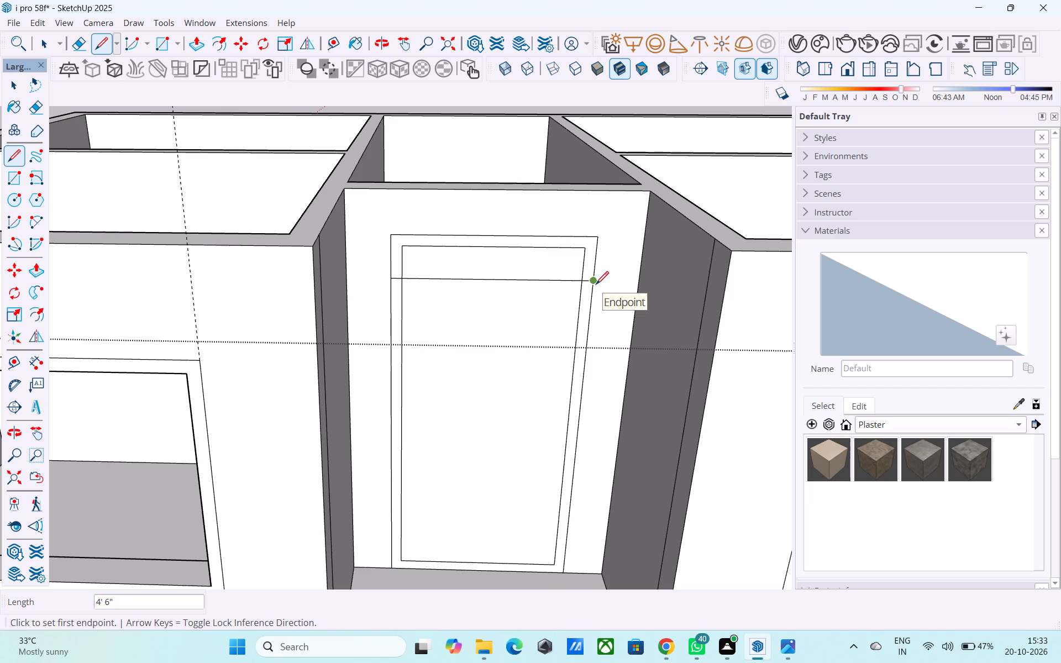
Erase the old door head and side lines above the horizontal line at 8' height.
key(e)
drag(594, 270, 572, 266)
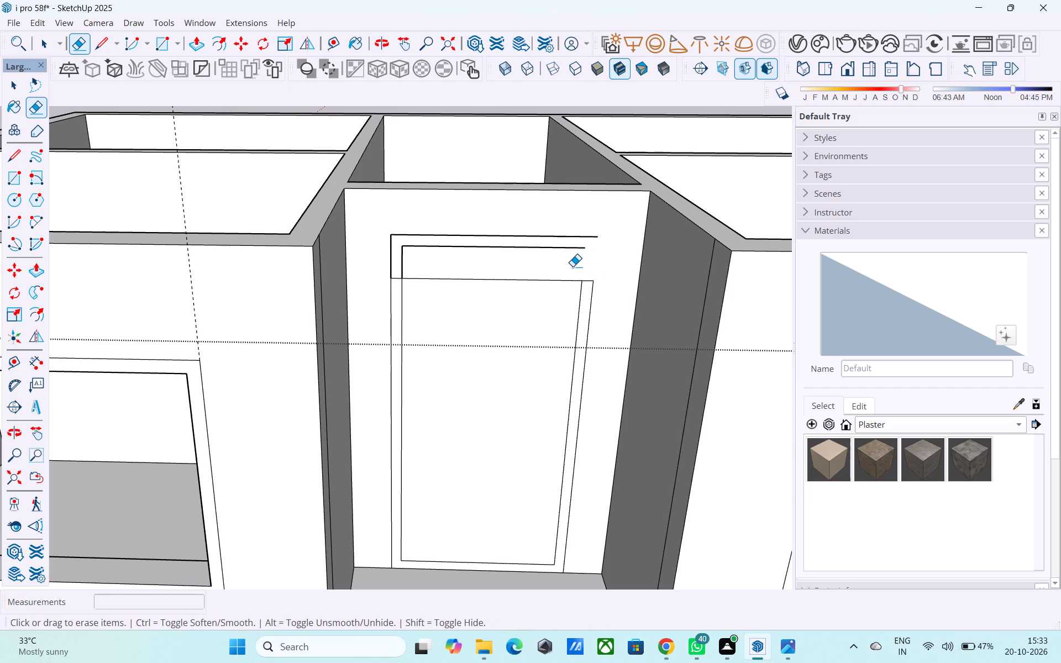
drag(572, 266, 549, 235)
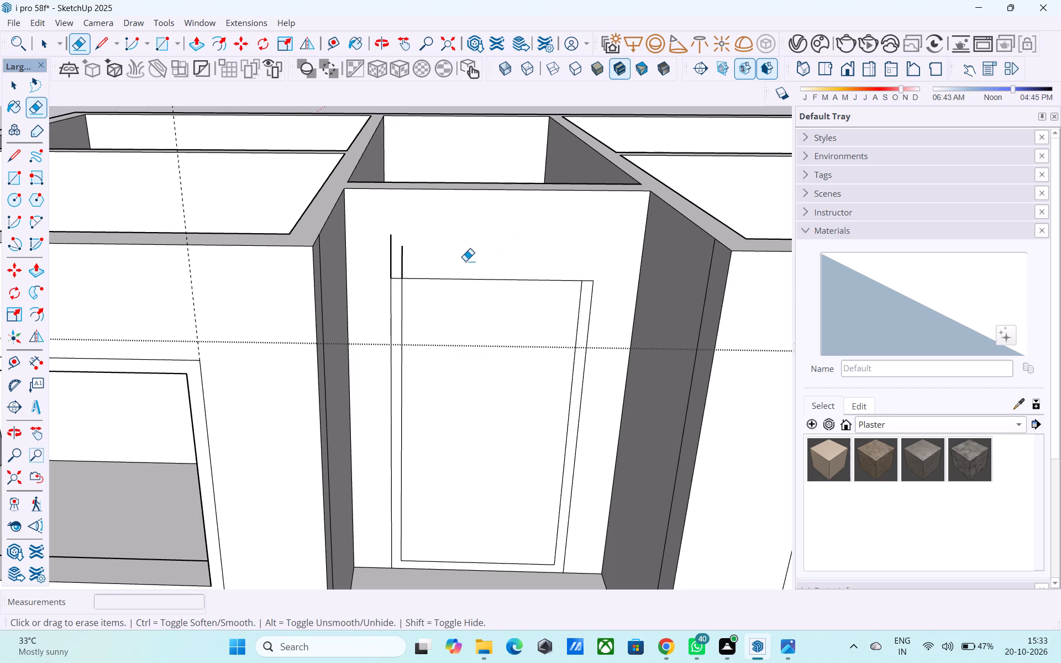
drag(437, 265, 377, 241)
Copy the door's new top edge between the frame sides 3" downward to form the frame's head.
key(space)
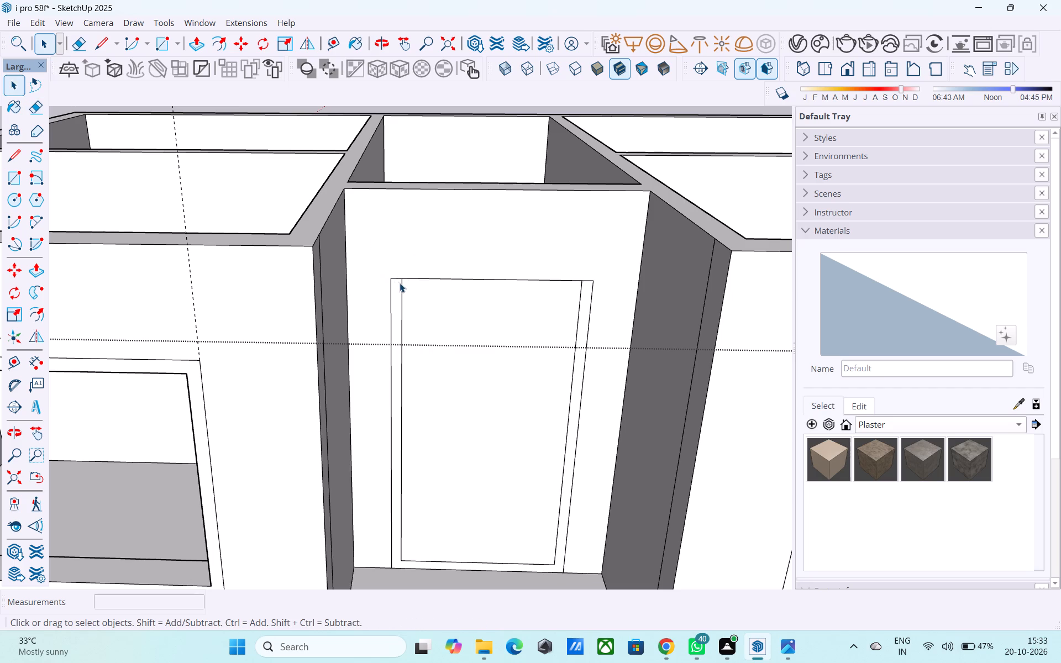
click(408, 280)
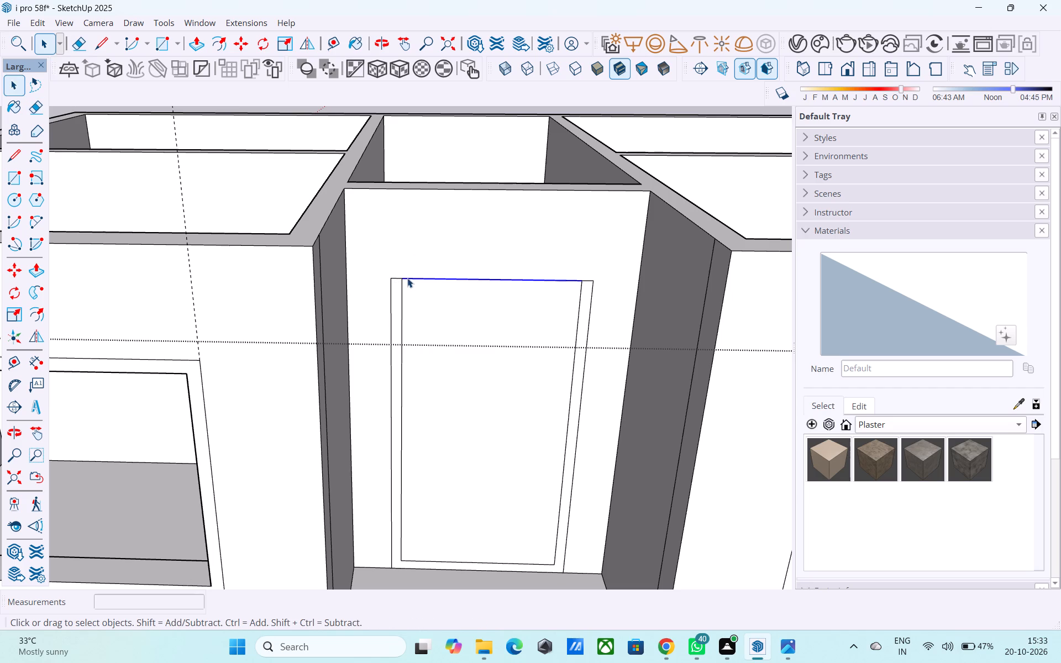
key(m)
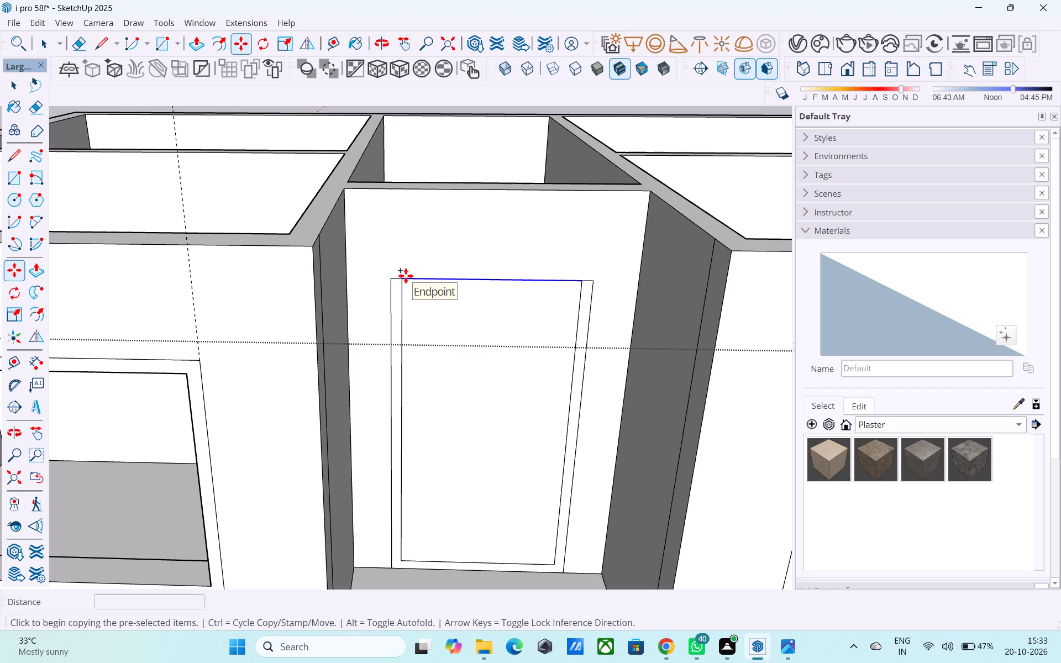
click(402, 276)
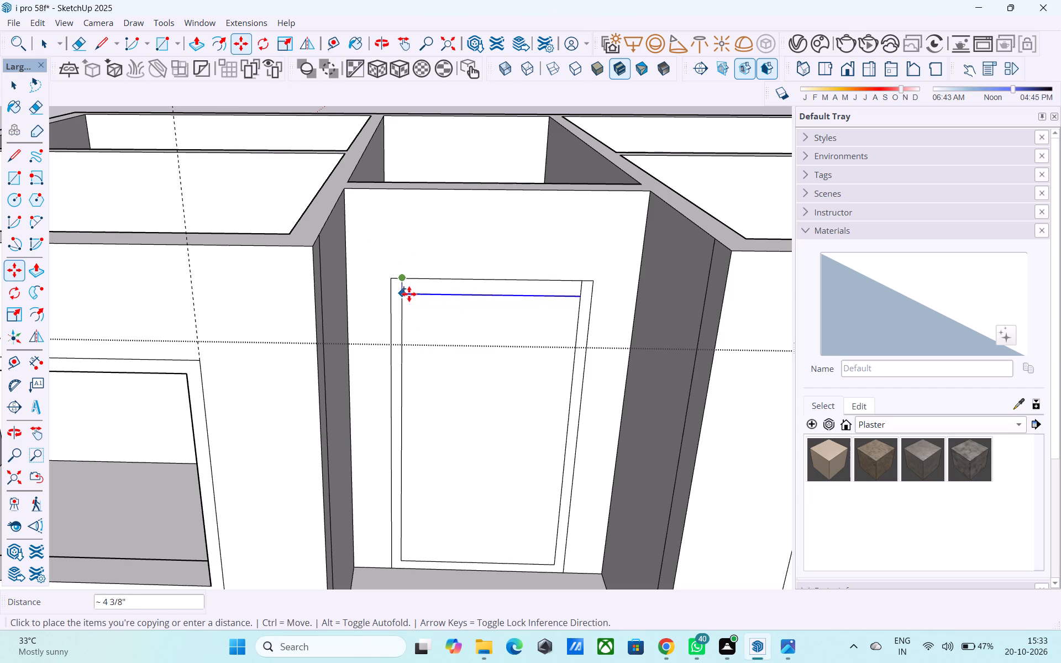
scroll(407, 291, up, 8)
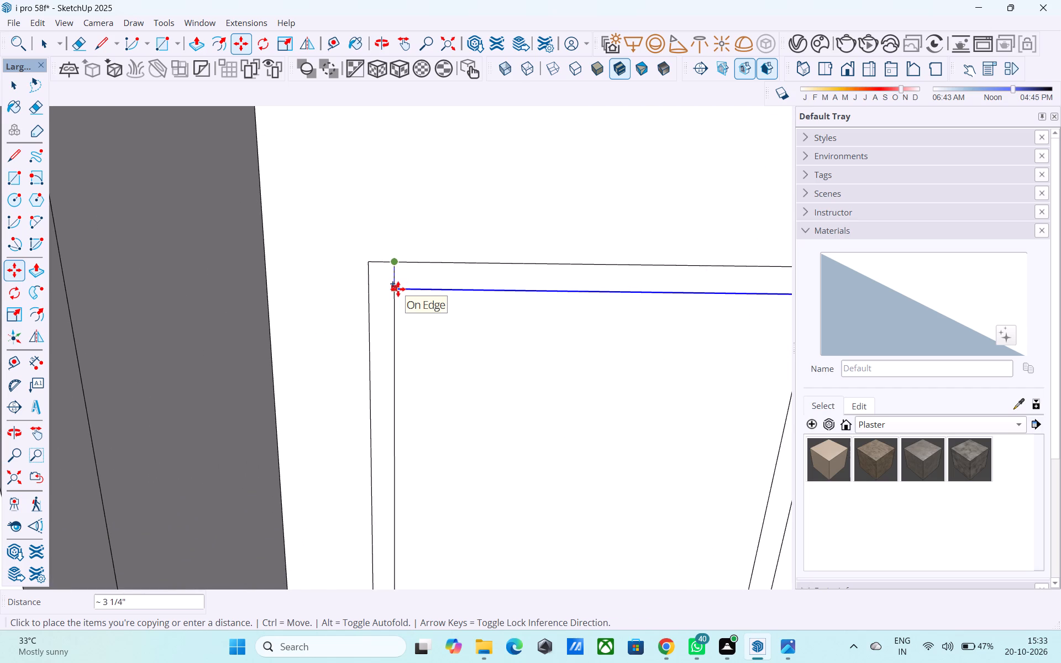
key(3)
key(shift+quotedbl)
key(Return)
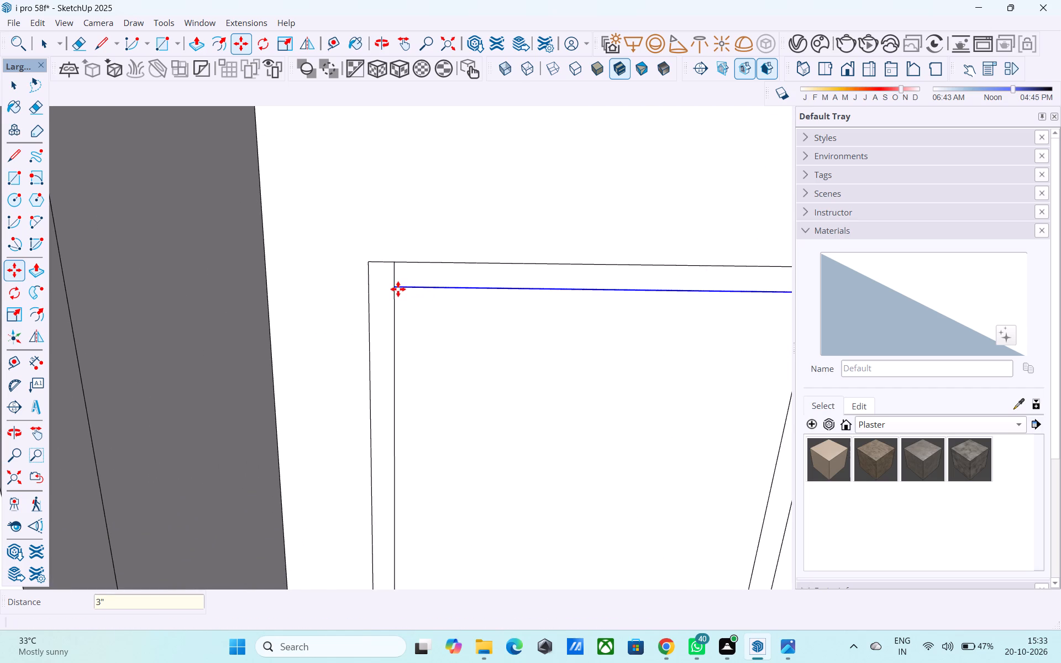
key(space)
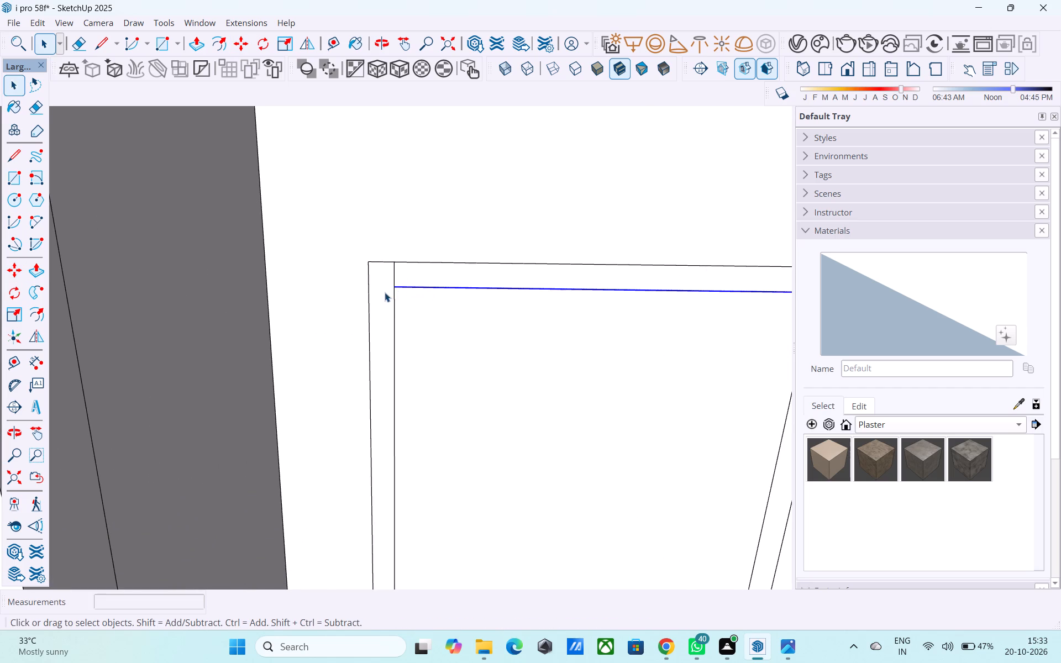
Erase the short overlapping line segments at the two upper corners of the lowered door frame.
key(e)
drag(396, 276, 388, 273)
scroll(317, 318, down, 7)
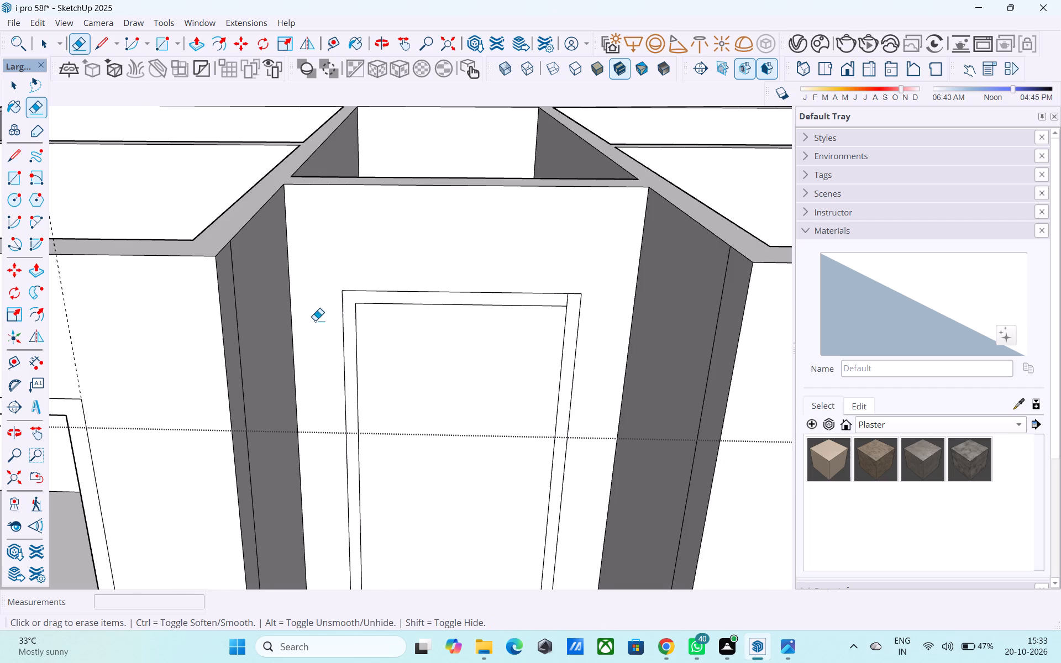
scroll(571, 306, up, 6)
click(564, 299)
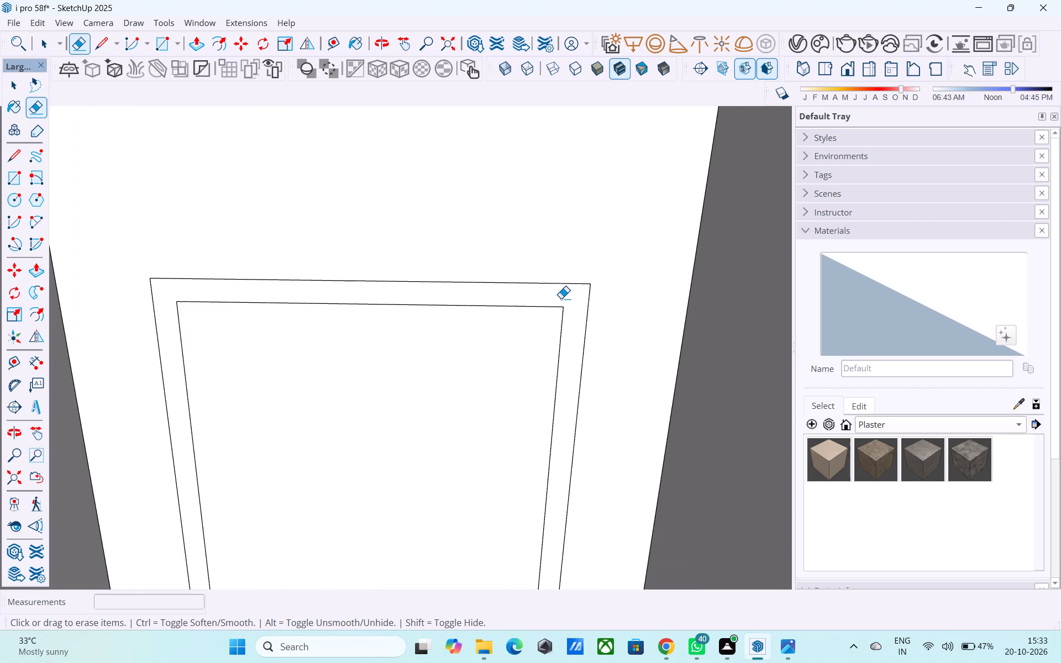
Push the door's inner face 9" through the recessed entrance wall to cut the door opening.
key(space)
scroll(555, 307, down, 5)
middle_drag(532, 417, 521, 386)
click(511, 392)
key(p)
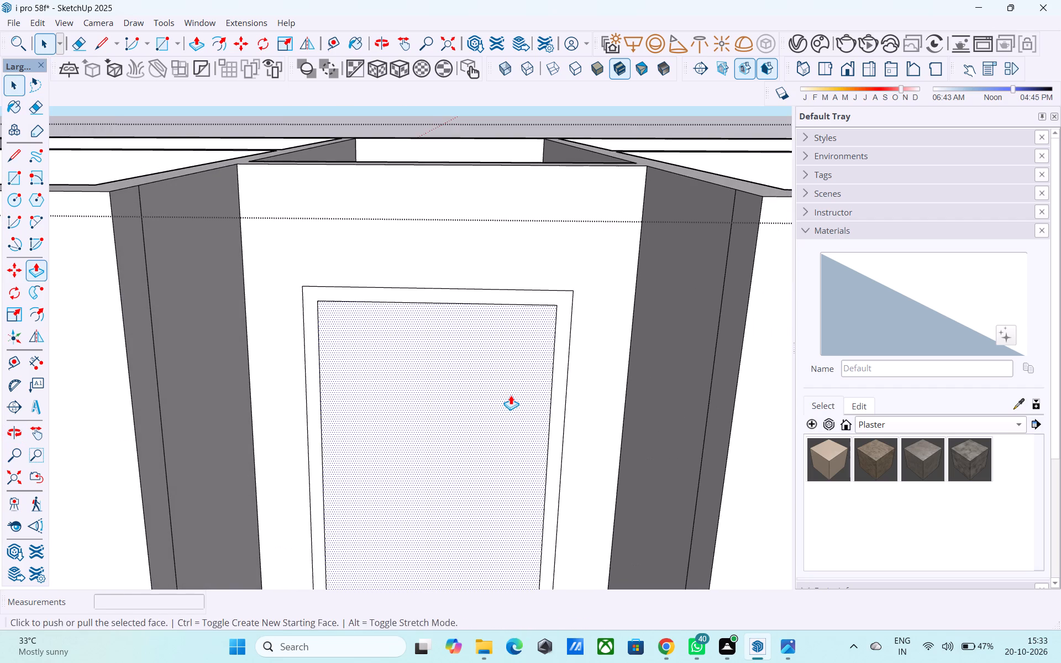
click(511, 395)
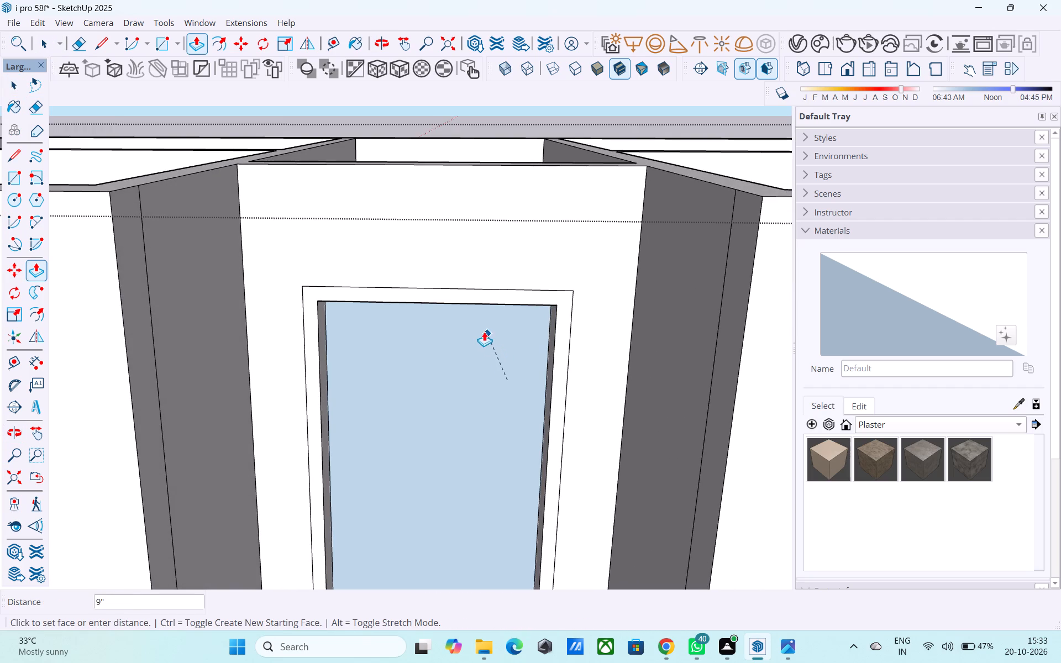
scroll(439, 404, up, 3)
scroll(438, 404, down, 4)
middle_click(438, 404)
click(434, 401)
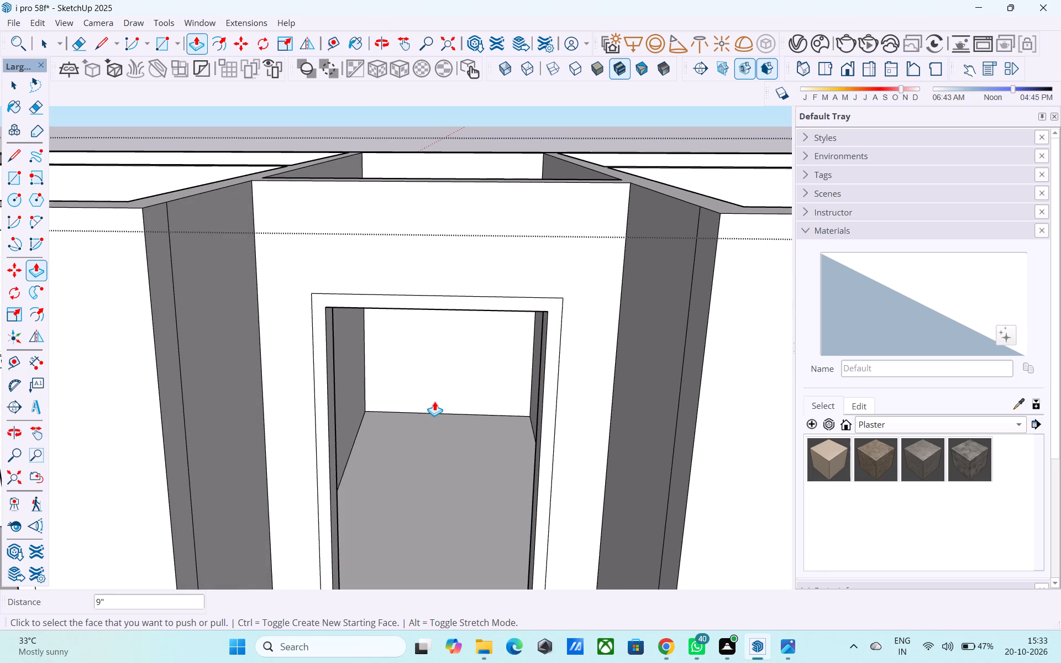
Save the model.
scroll(434, 401, down, 1)
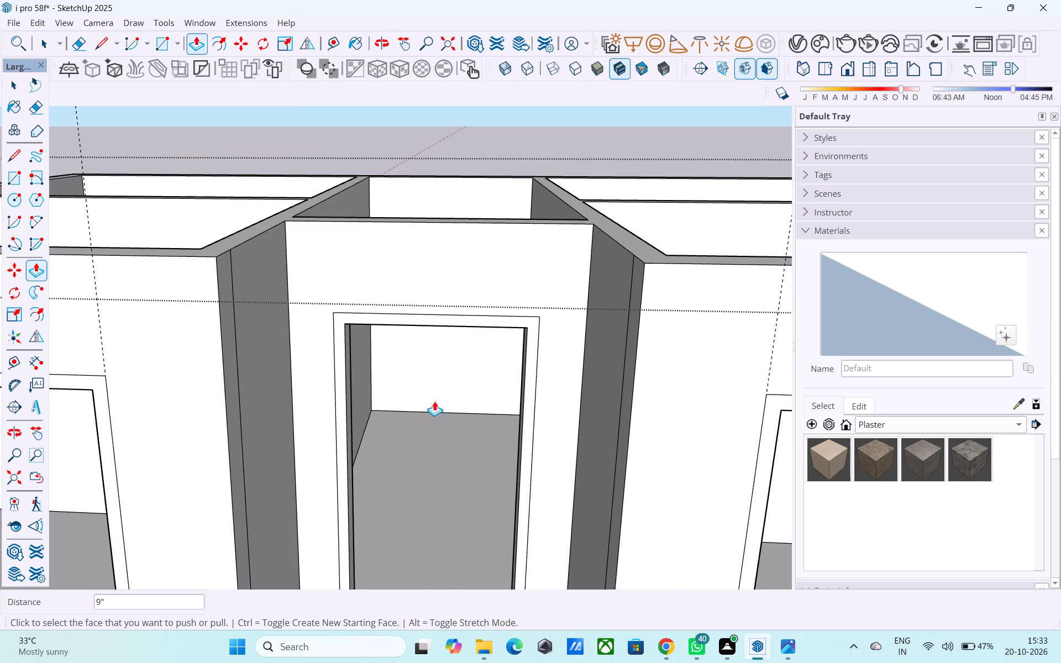
scroll(434, 401, down, 1)
key(ctrl+s)
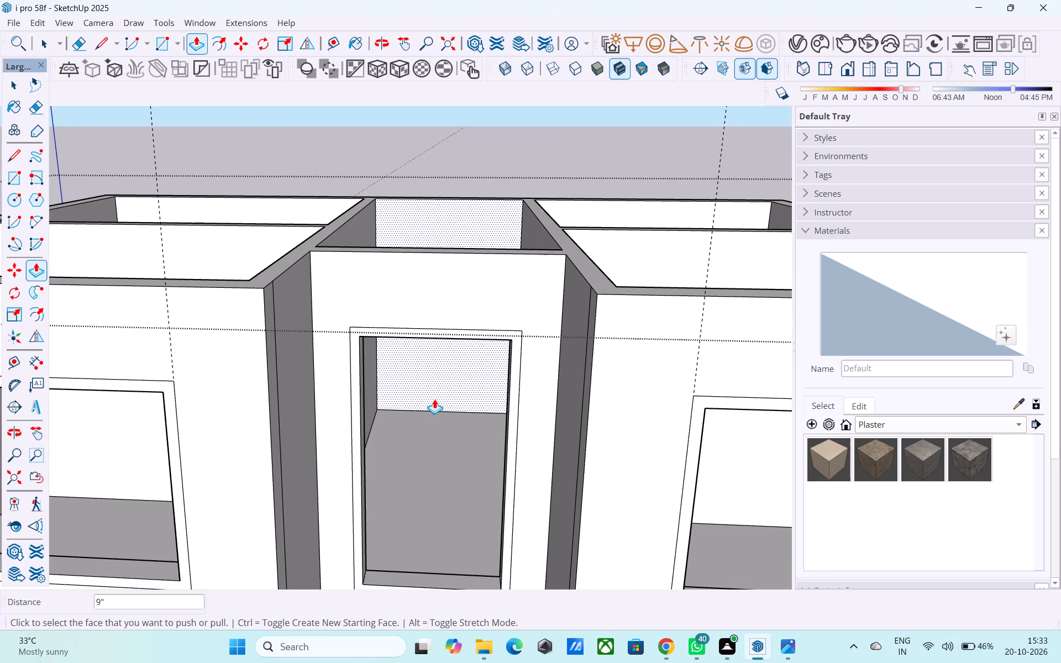
Examine the whole house front with its door and window openings from eye level and from above.
key(space)
scroll(434, 399, down, 4)
middle_drag(433, 398, 433, 363)
scroll(433, 398, down, 1)
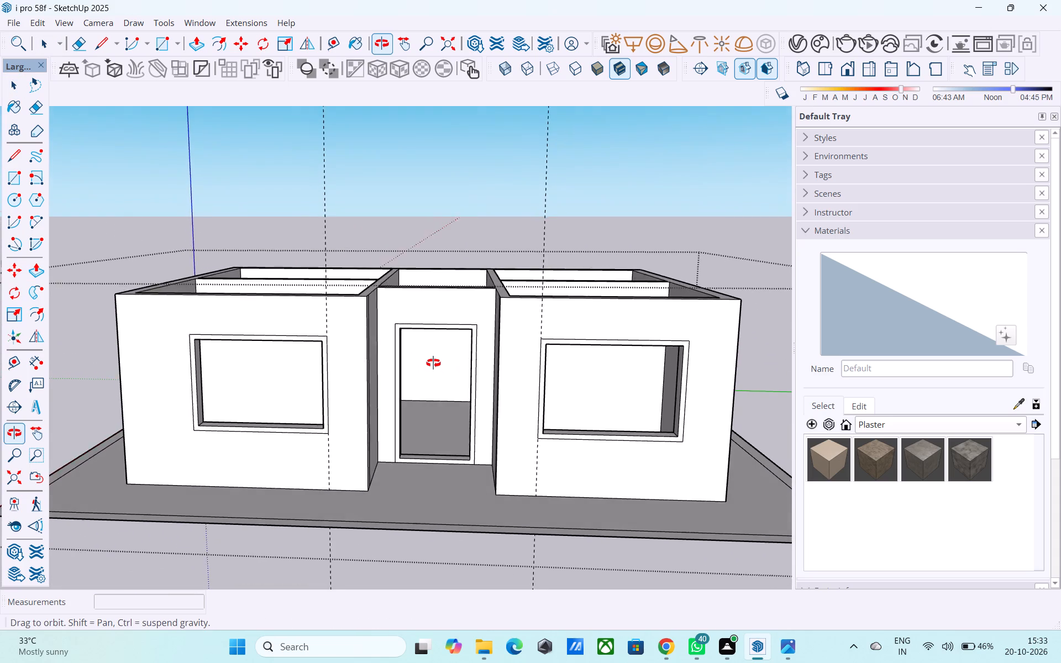
middle_drag(433, 363, 474, 417)
scroll(420, 400, down, 2)
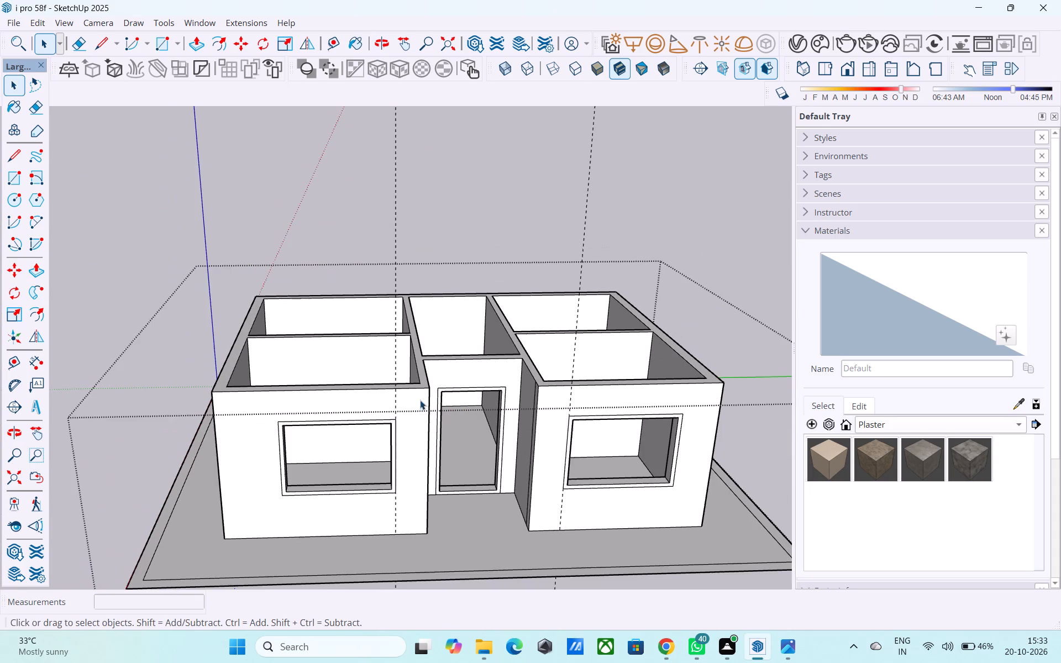
Draw an 11' 6" by 9' rectangle over the front-left room, between its inner wall corners at wall-top level.
middle_drag(399, 394, 441, 461)
scroll(399, 394, down, 1)
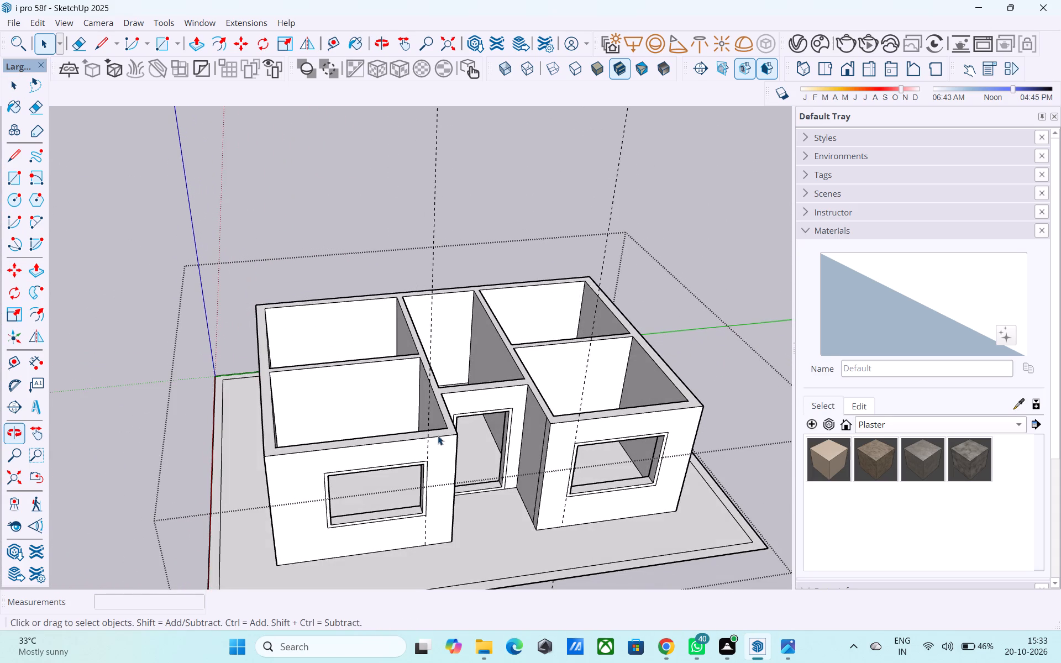
scroll(438, 435, down, 1)
middle_drag(419, 411, 395, 516)
scroll(293, 413, up, 1)
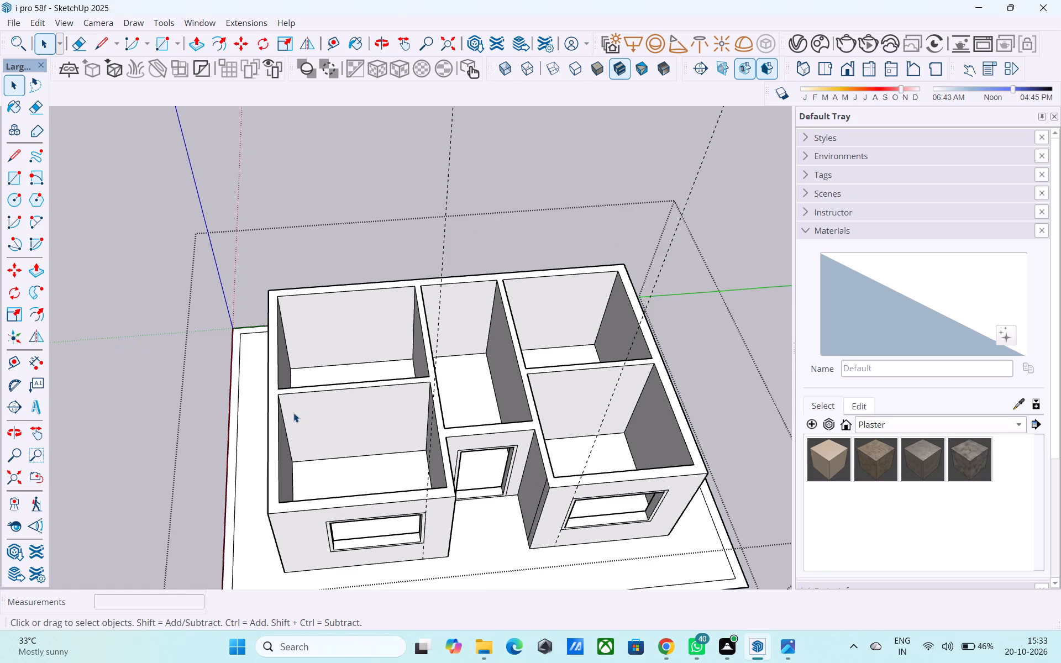
scroll(293, 413, up, 3)
key(r)
click(277, 391)
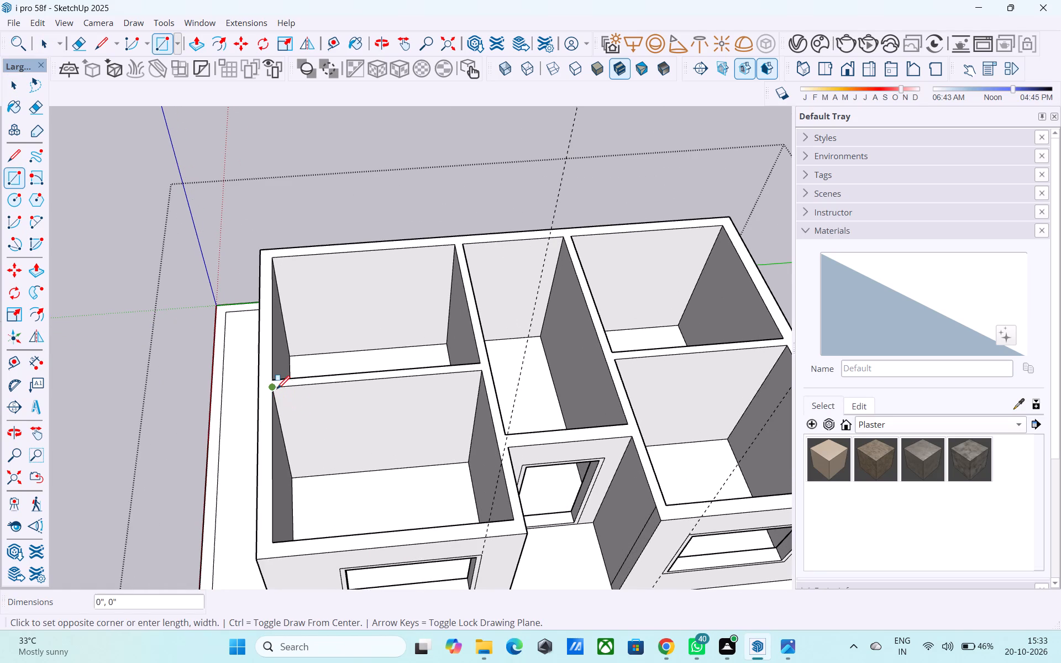
click(512, 518)
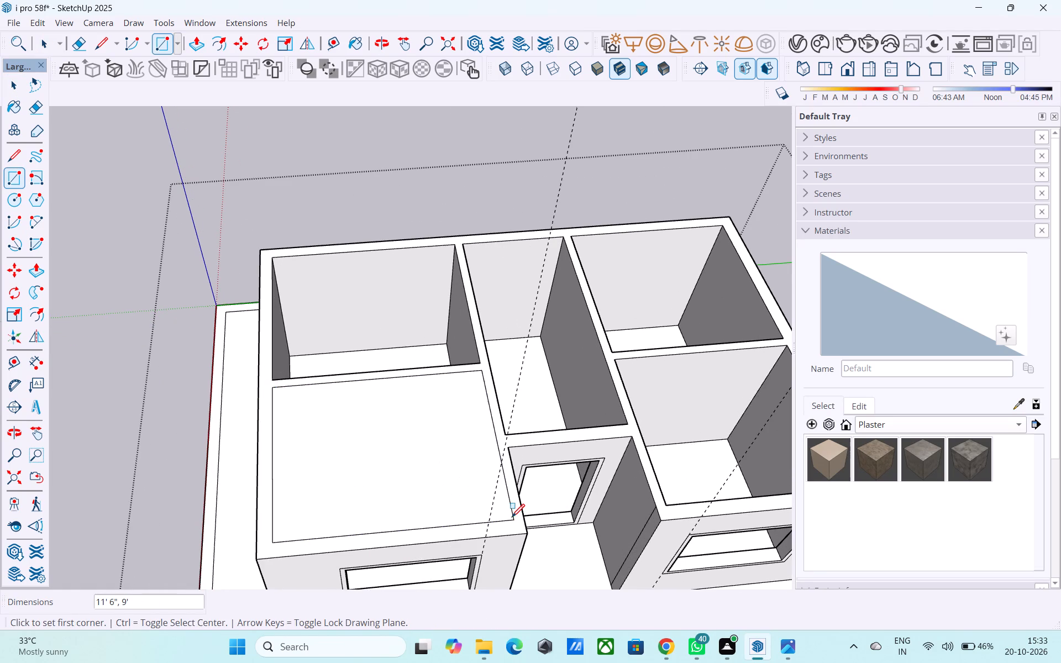
Reverse the face covering the front-left room.
key(space)
click(458, 481)
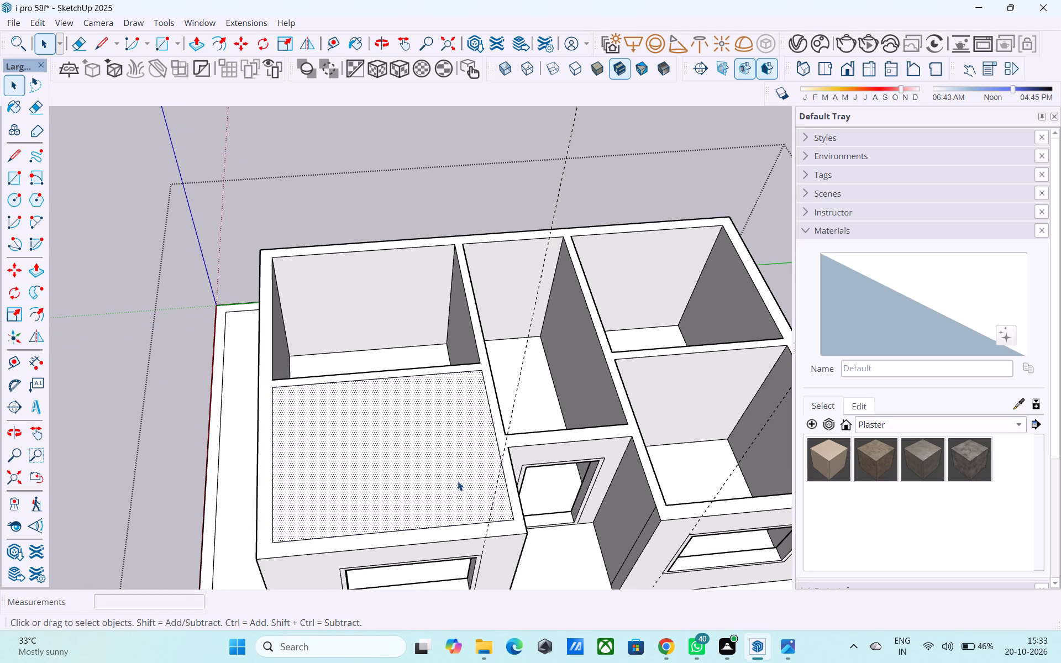
right_click(458, 481)
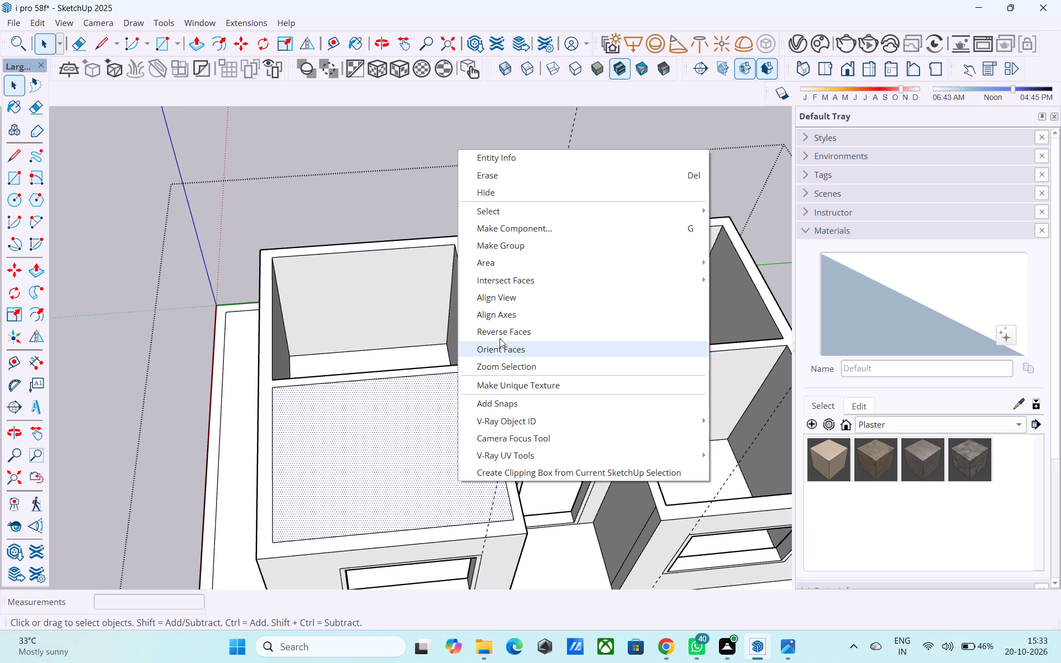
click(500, 338)
Draw a 6" vertical line up from the rear-left corner of the face covering the front-left room.
scroll(500, 337, down, 1)
scroll(201, 370, down, 6)
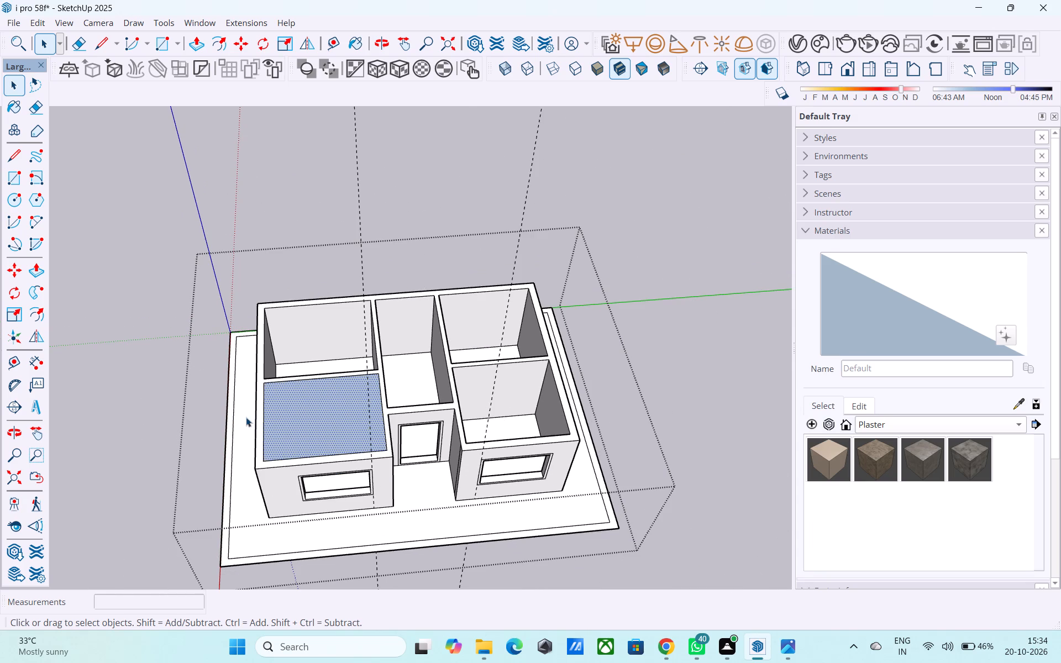
key(l)
scroll(264, 407, up, 6)
middle_drag(265, 397, 244, 317)
scroll(244, 317, up, 4)
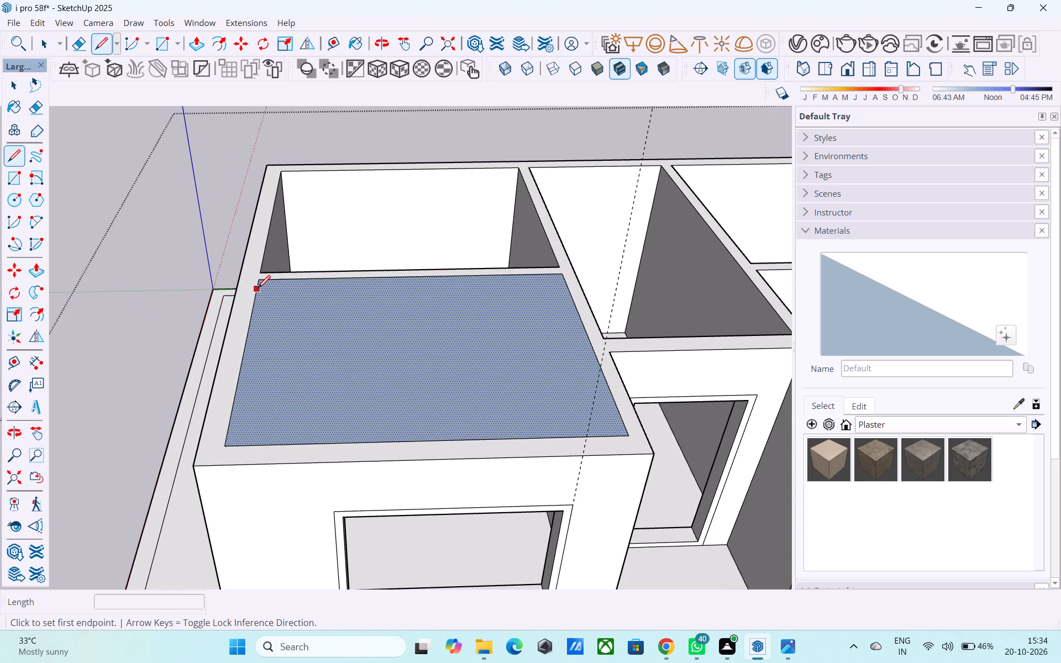
click(265, 279)
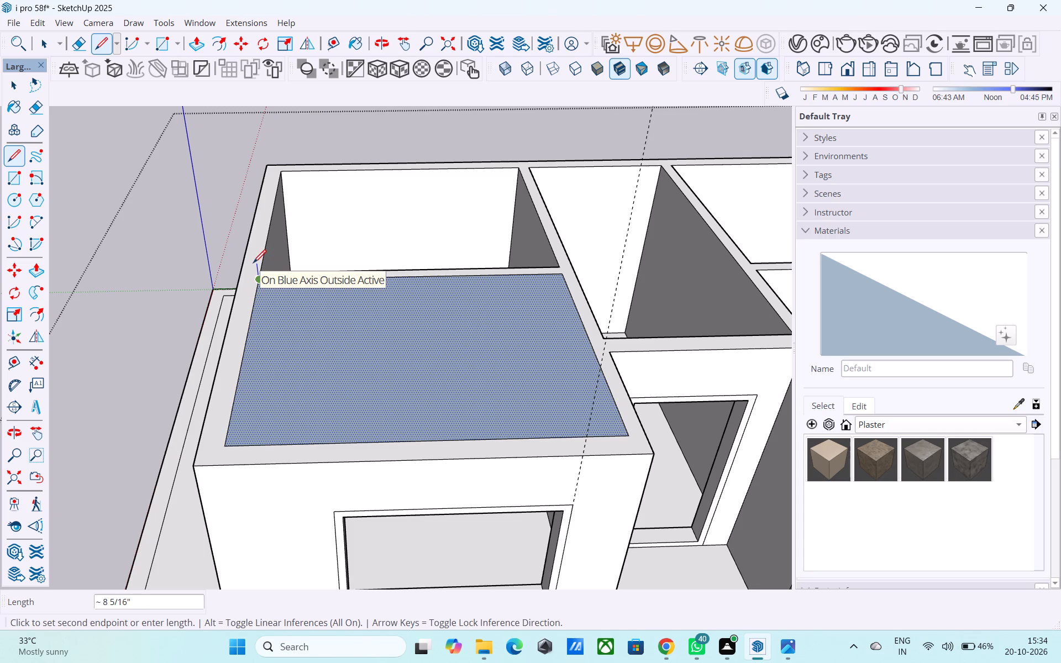
key(6)
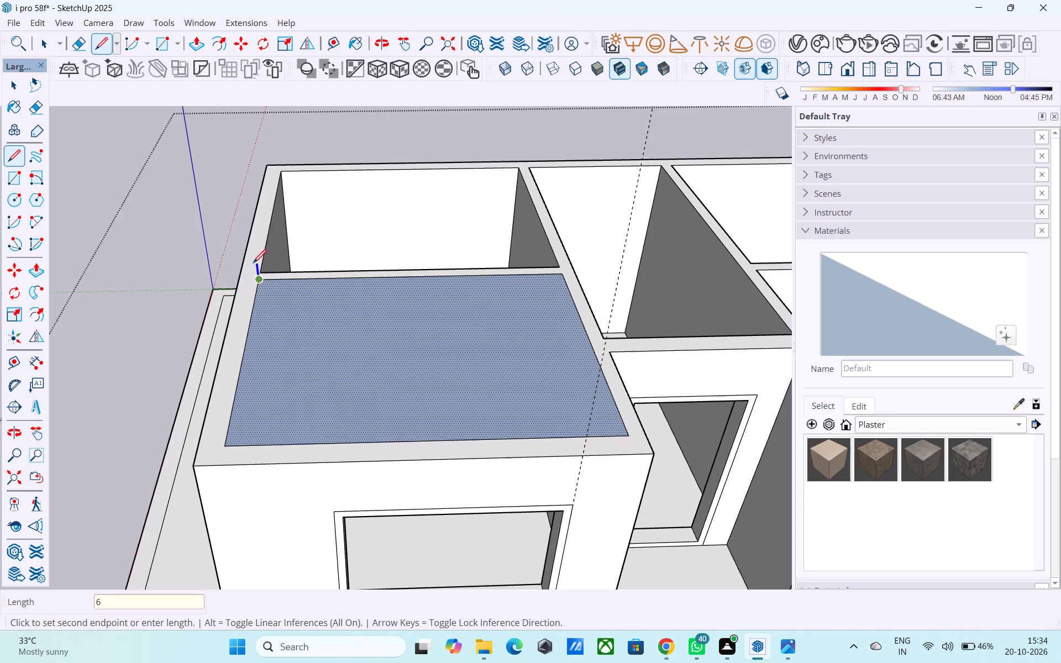
key(shift+quotedbl)
key(Return)
scroll(239, 267, down, 1)
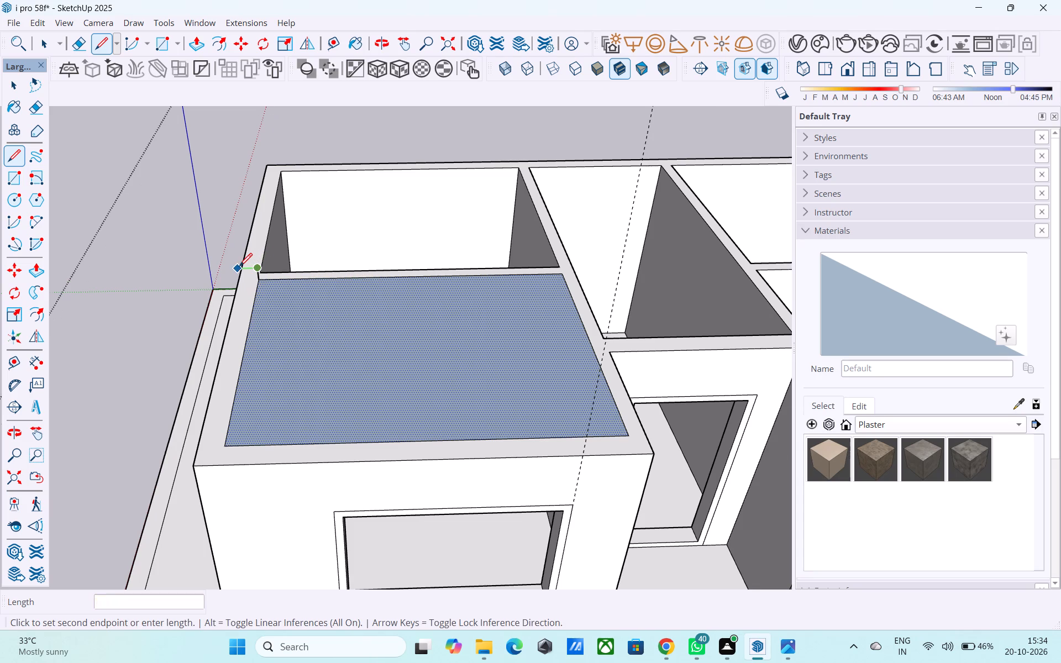
scroll(239, 267, down, 5)
Draw a 6" vertical line up from the front-right corner of the same room-covering face.
key(l)
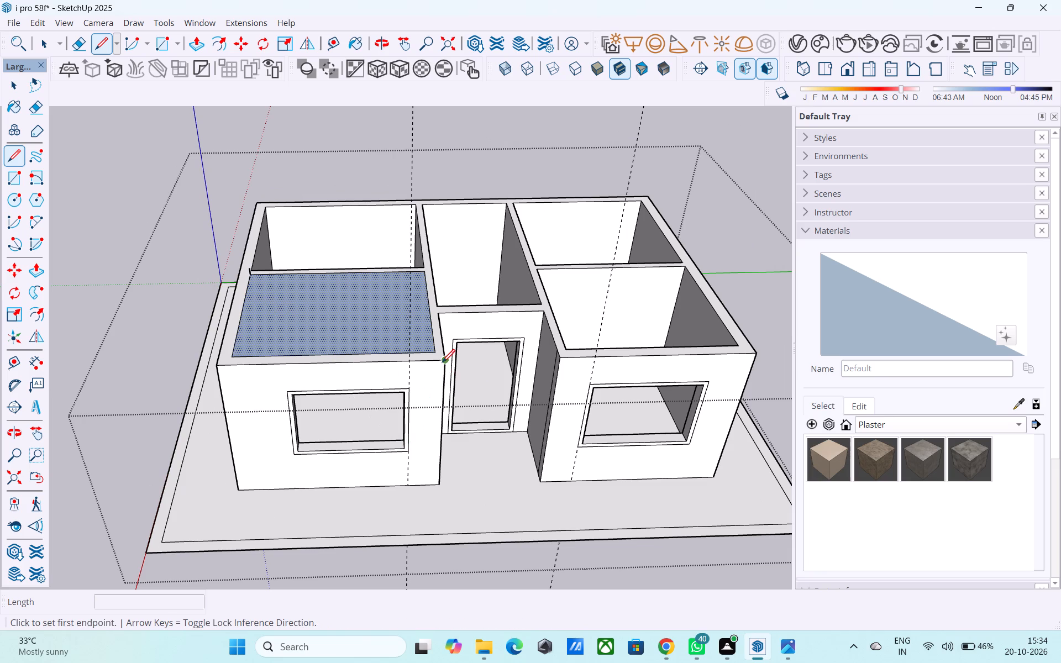
scroll(436, 357, up, 5)
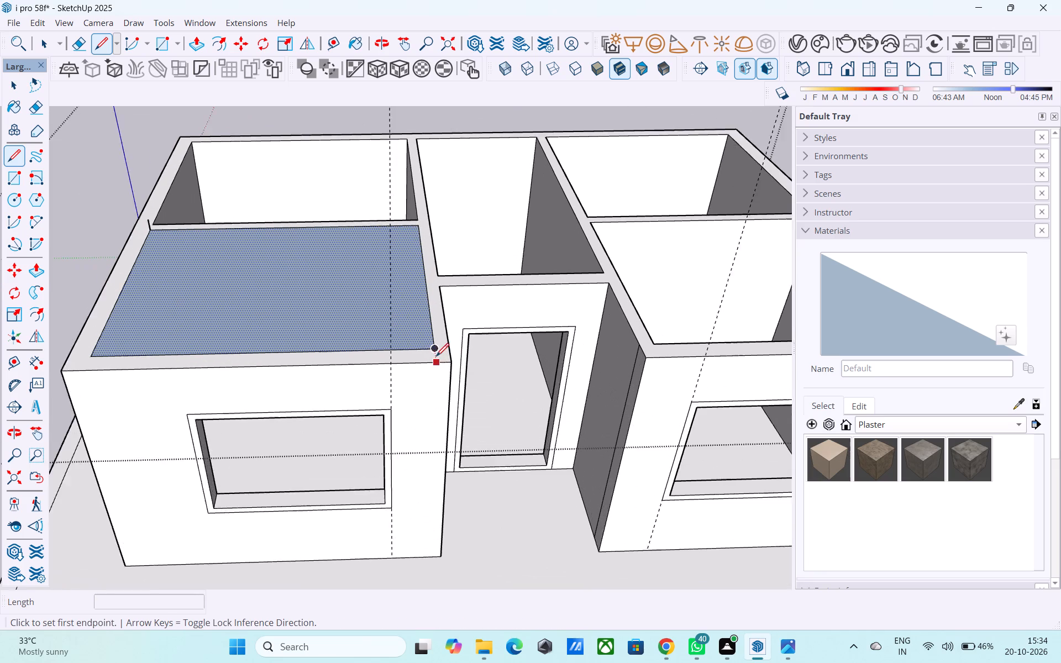
scroll(436, 357, up, 1)
click(434, 348)
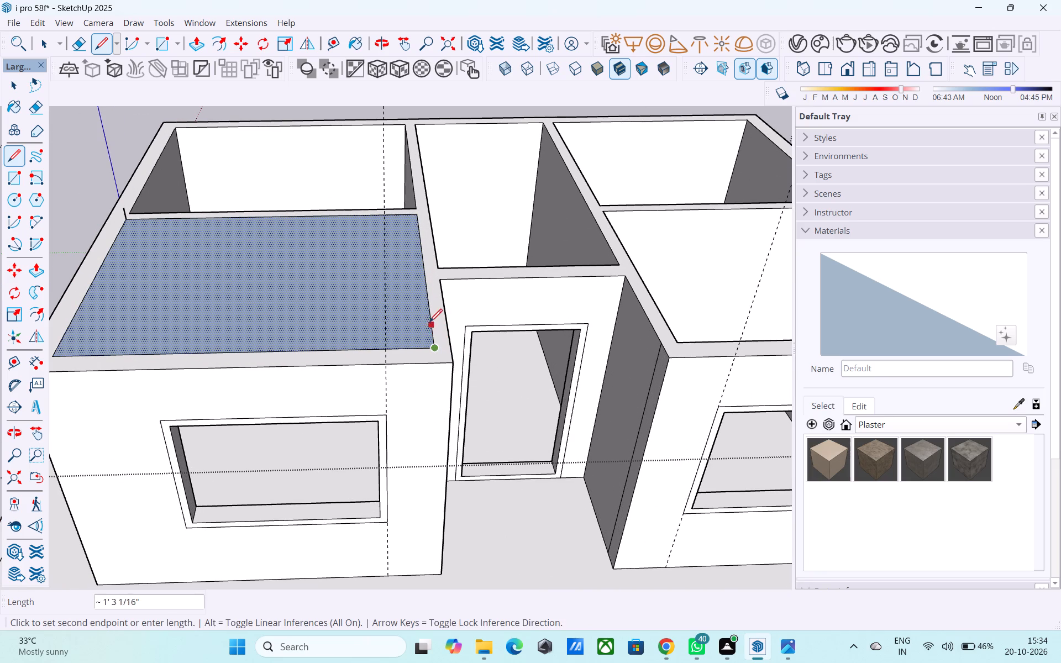
middle_drag(428, 320, 414, 258)
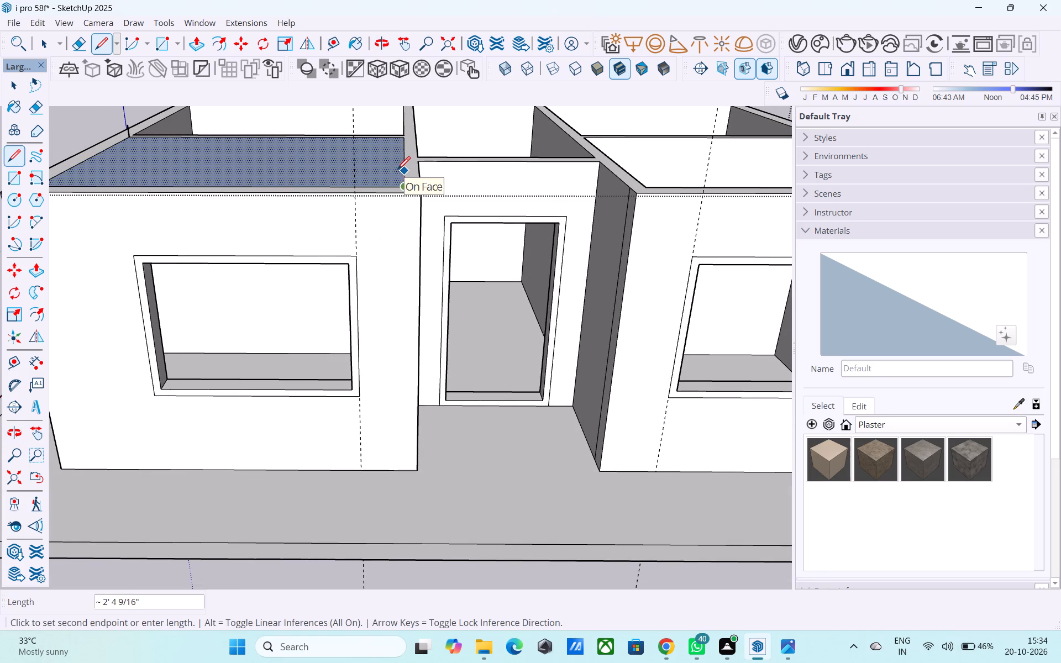
middle_drag(393, 171, 346, 171)
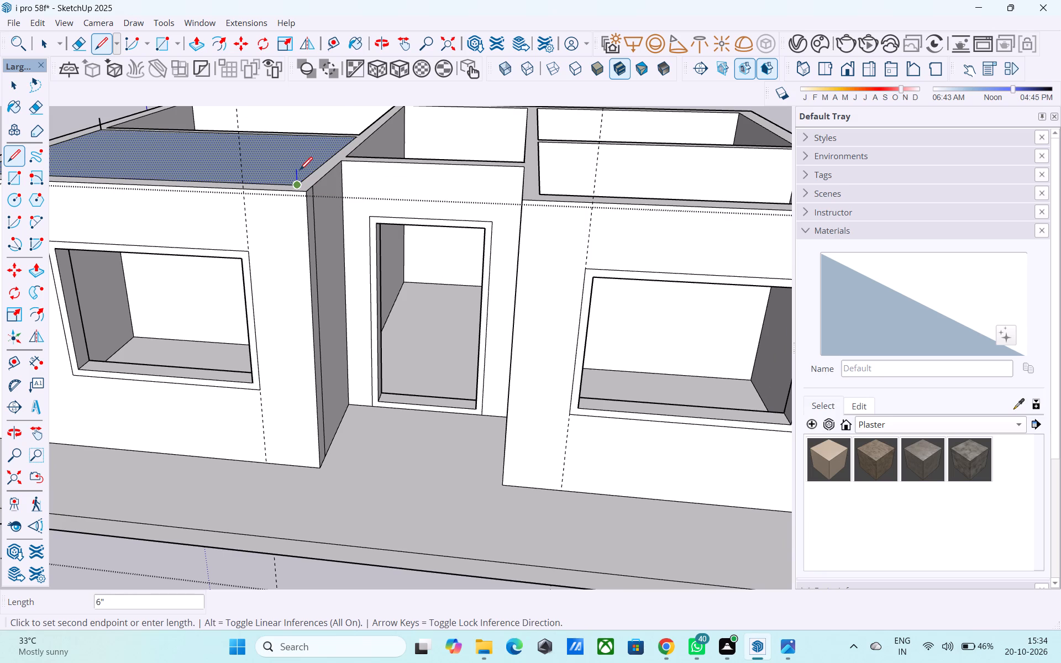
click(299, 171)
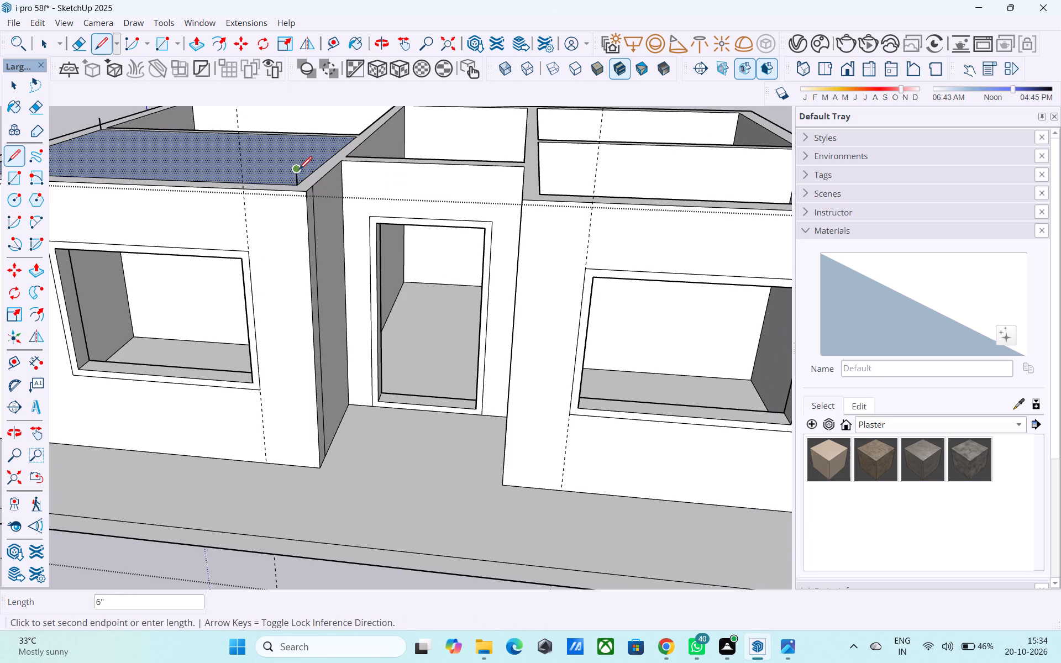
Draw a raised 9' by 11' 6" rectangle between the top ends of the two 6" vertical lines.
scroll(299, 171, down, 1)
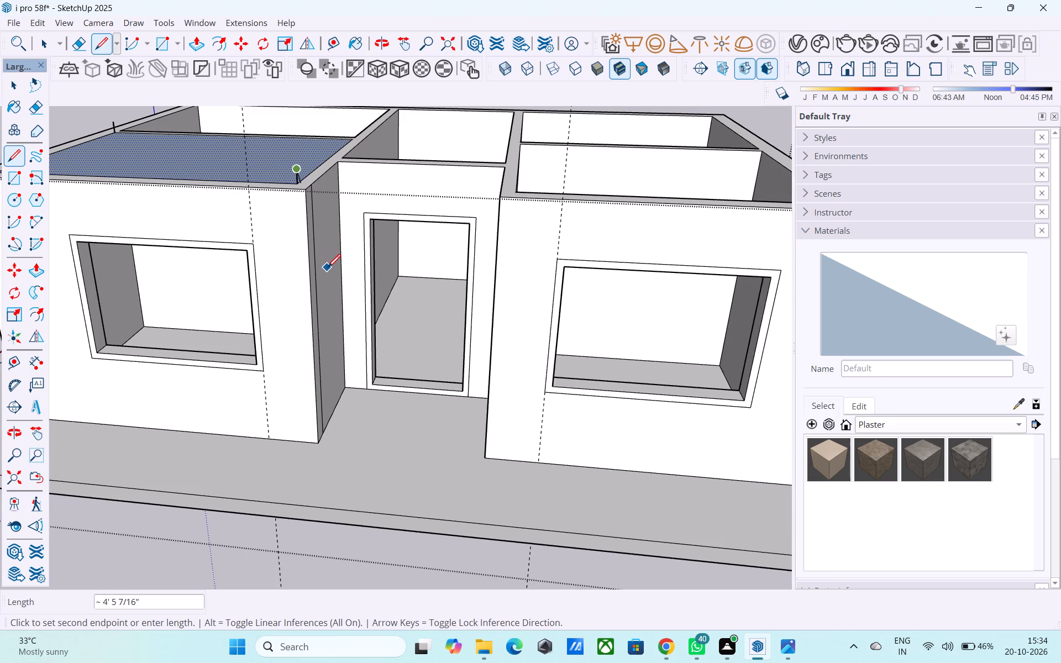
scroll(328, 269, down, 3)
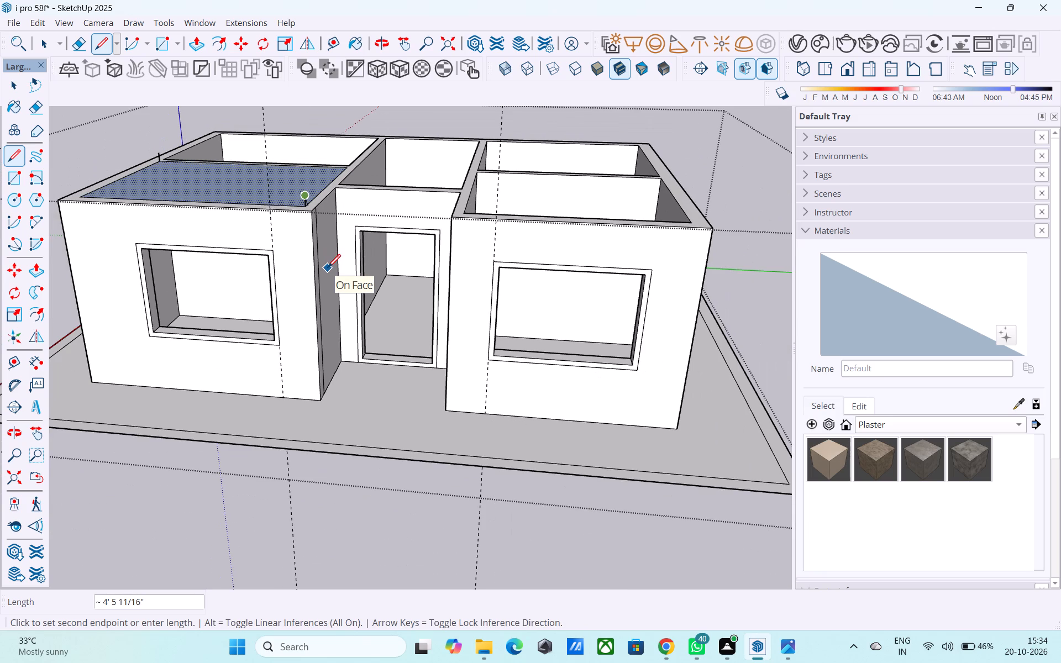
scroll(328, 269, down, 1)
scroll(413, 265, down, 3)
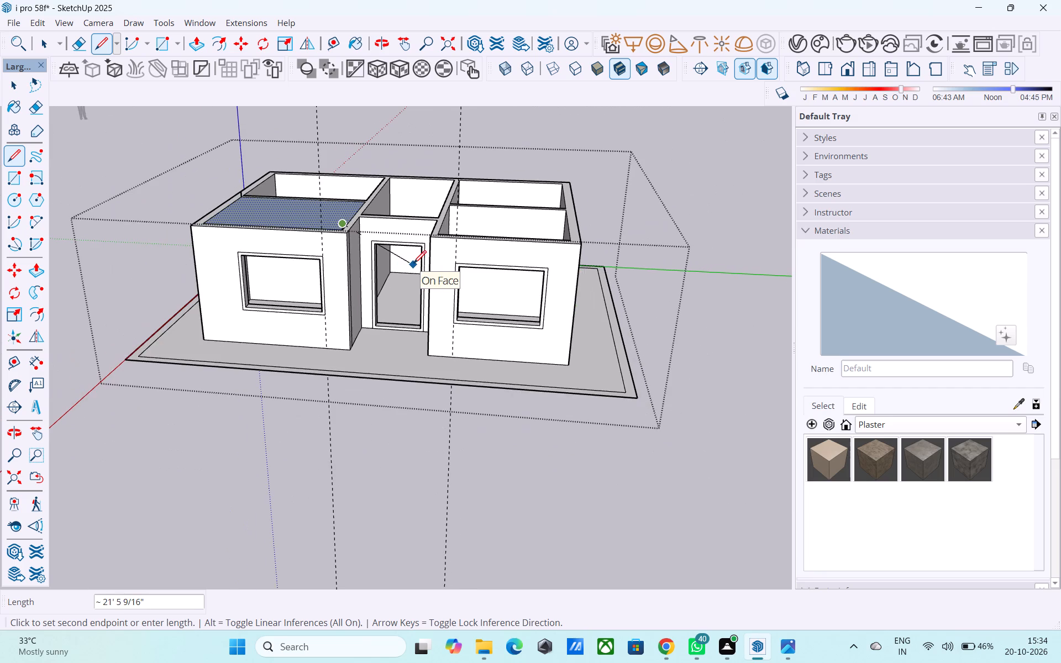
middle_drag(306, 275, 335, 364)
scroll(314, 316, down, 1)
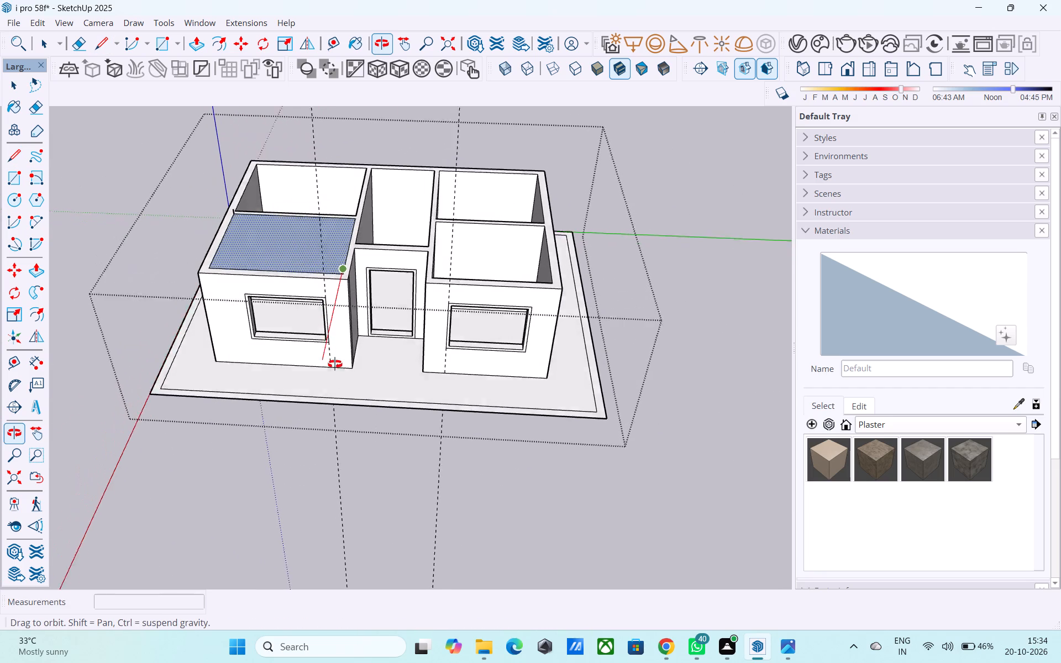
middle_drag(335, 364, 338, 369)
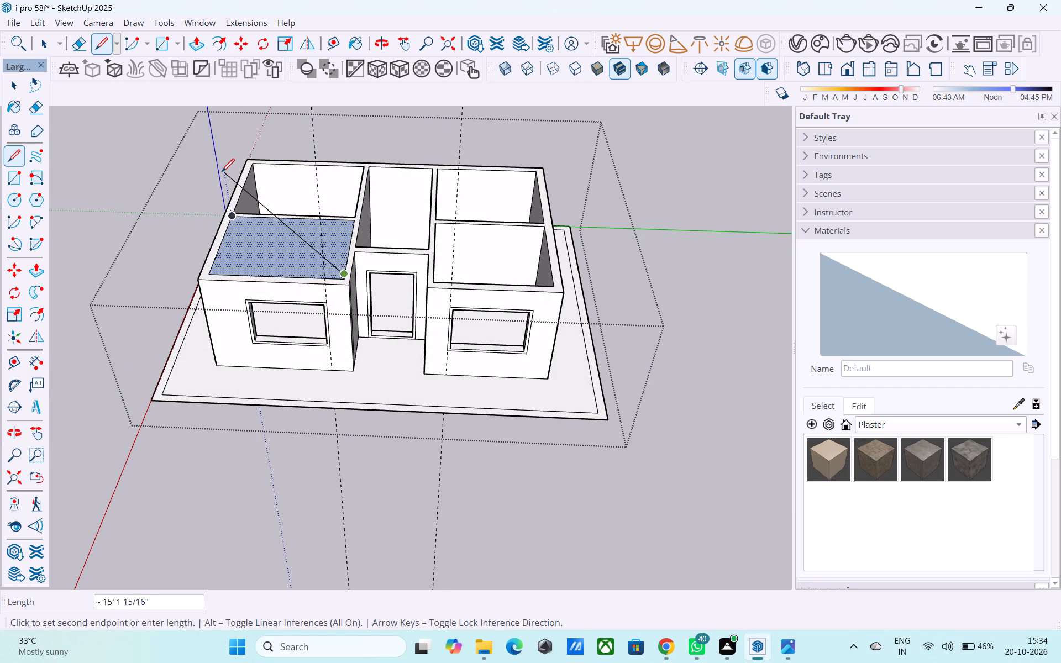
scroll(222, 173, up, 1)
key(r)
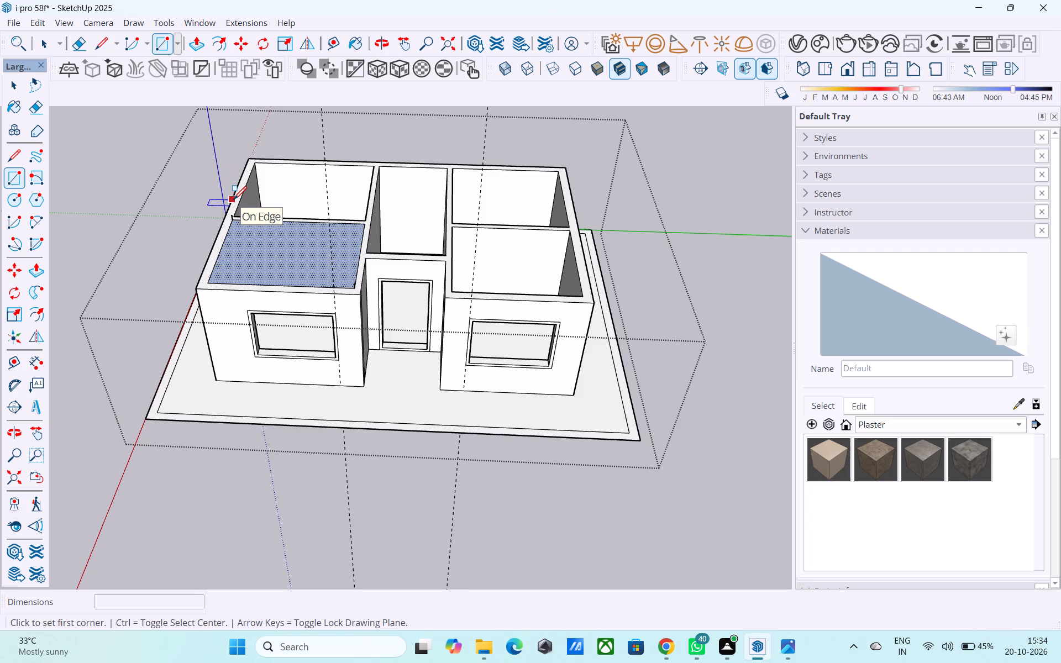
scroll(234, 201, up, 9)
click(214, 209)
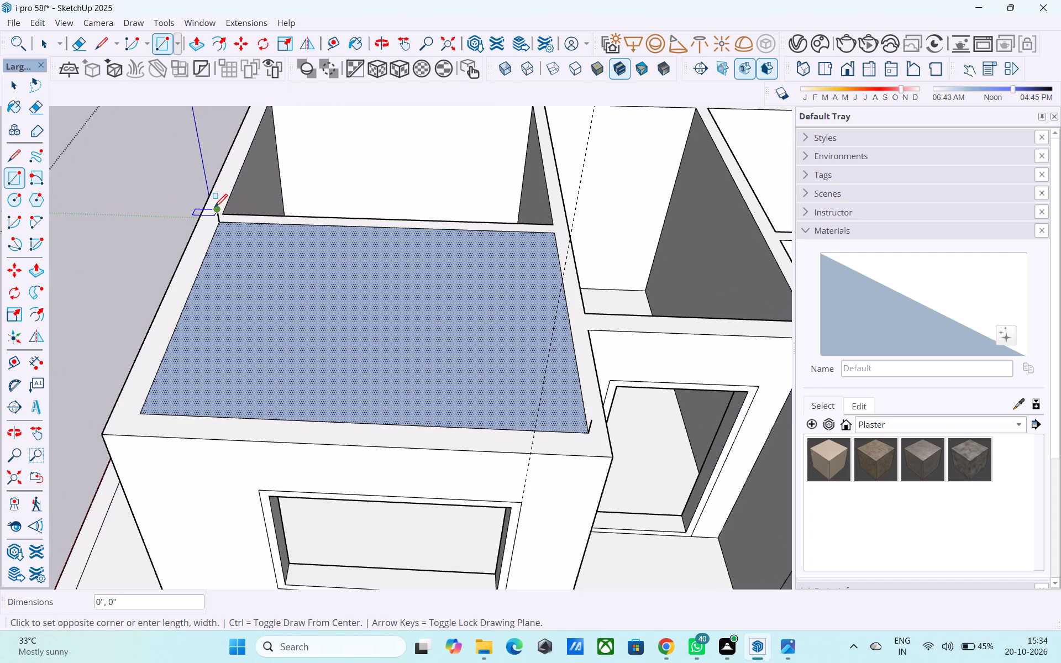
scroll(214, 208, down, 1)
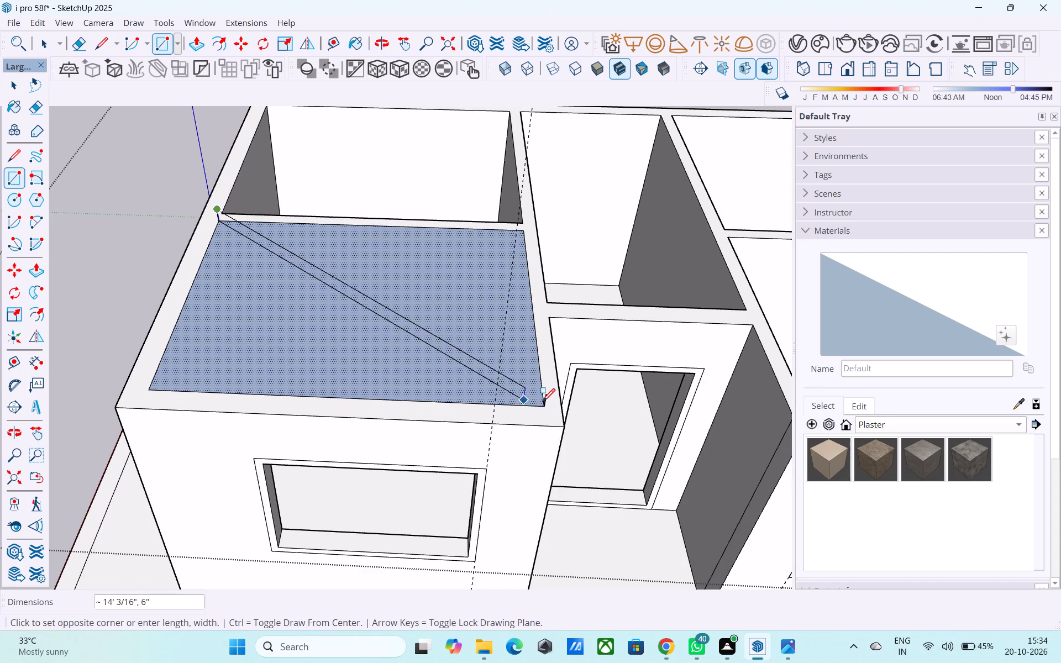
click(545, 391)
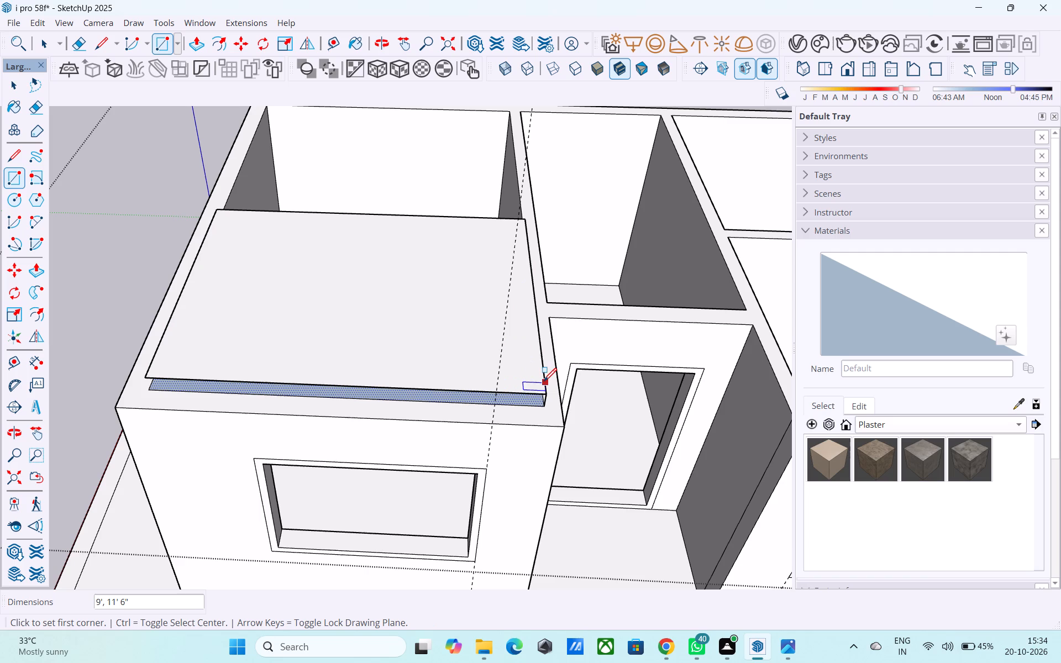
Draw a vertical line from the raised rectangle's front-left corner down to the matching corner of the face below.
middle_drag(569, 356, 601, 331)
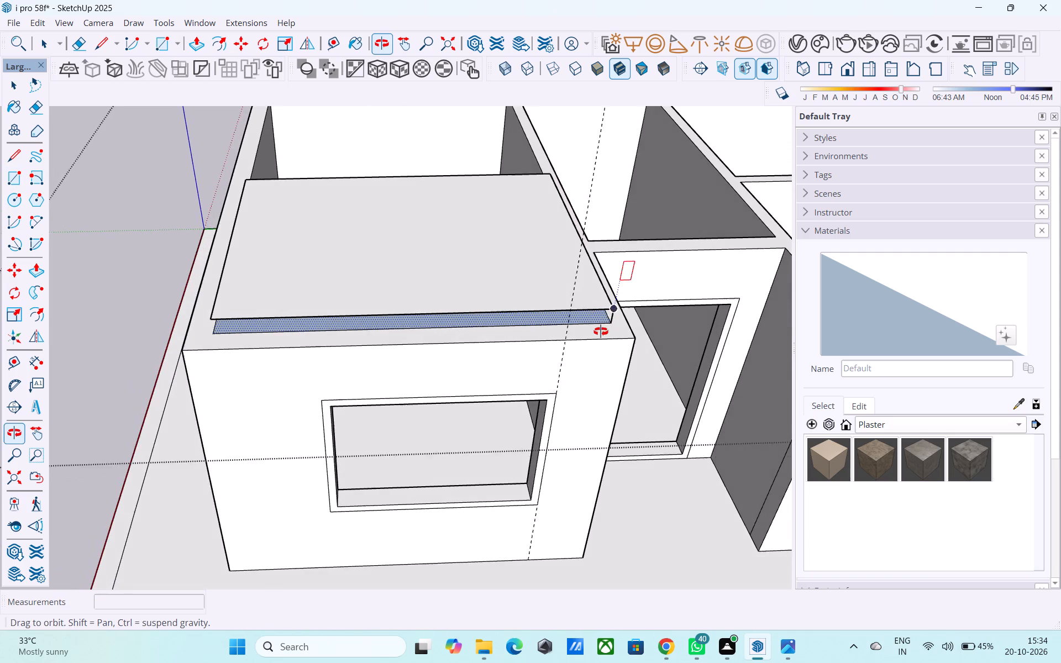
middle_drag(601, 331, 600, 329)
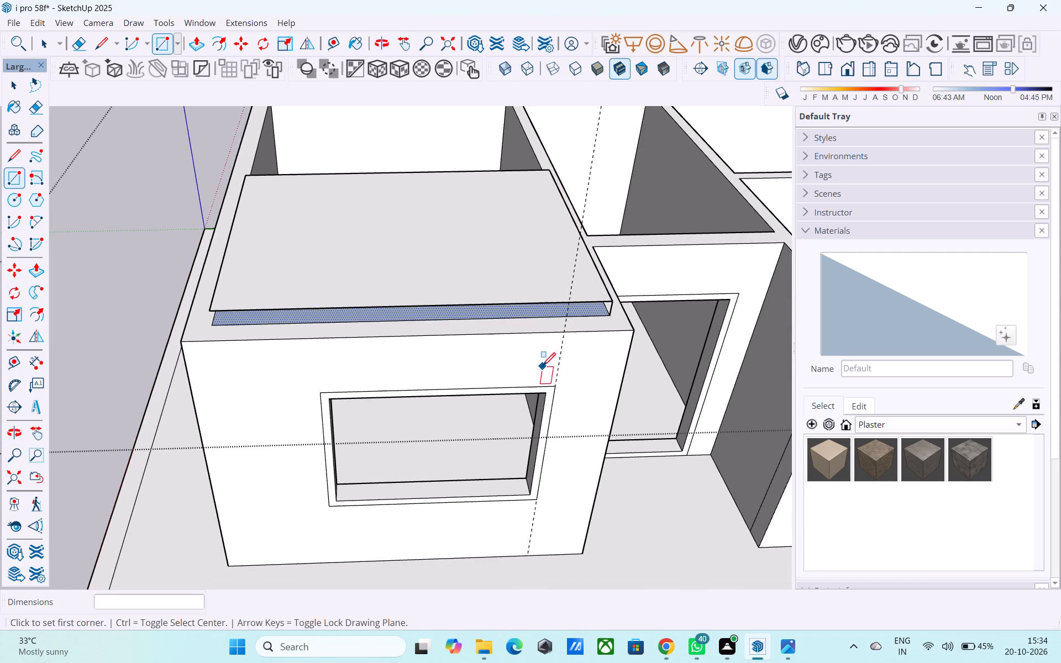
scroll(541, 394, down, 2)
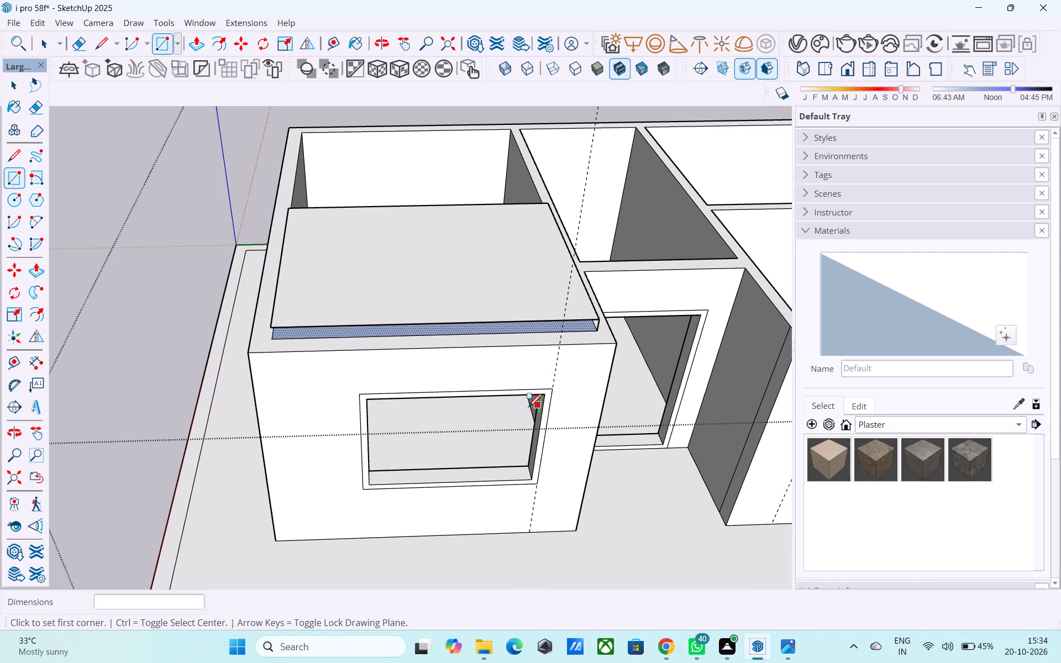
middle_drag(377, 358, 398, 355)
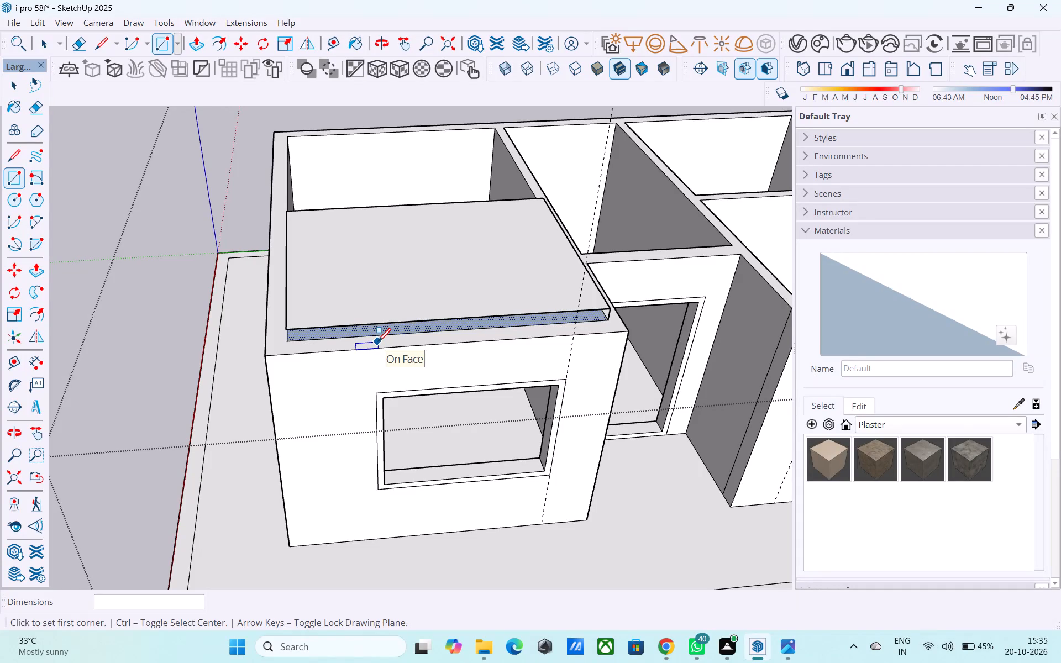
middle_drag(378, 343, 405, 339)
scroll(331, 301, up, 1)
middle_drag(330, 301, 349, 288)
scroll(325, 303, up, 3)
key(l)
middle_drag(319, 324, 352, 293)
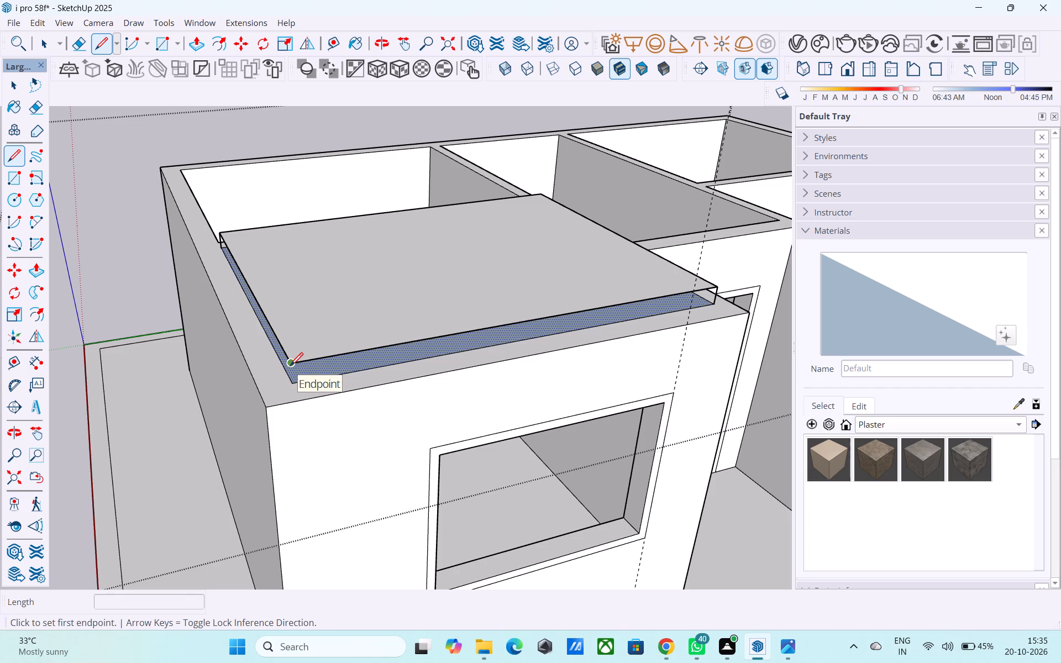
scroll(290, 367, up, 1)
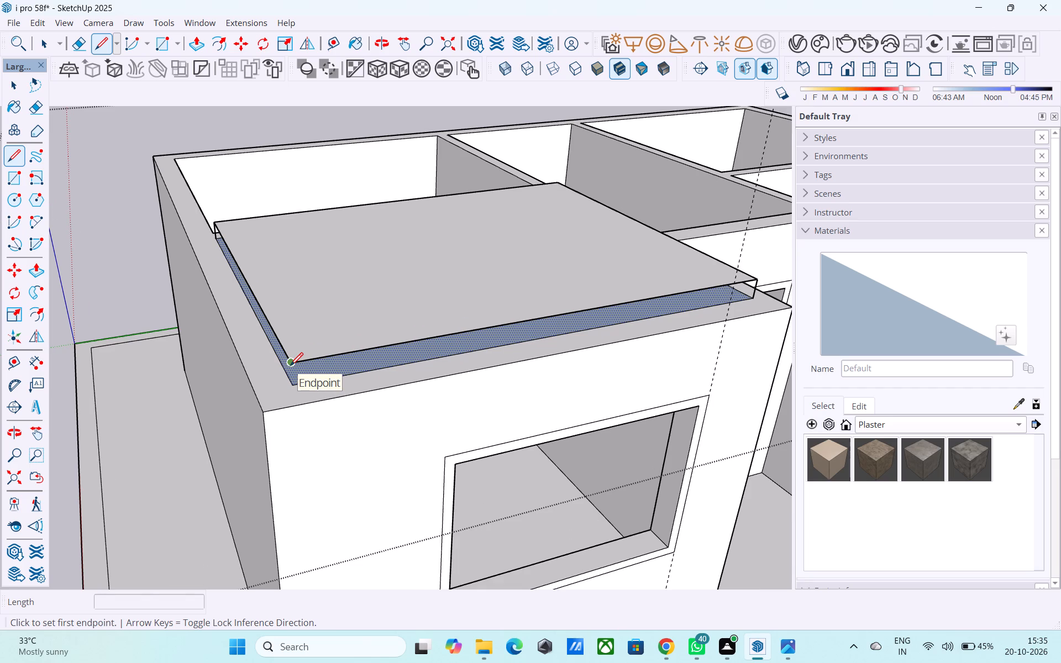
scroll(290, 367, up, 2)
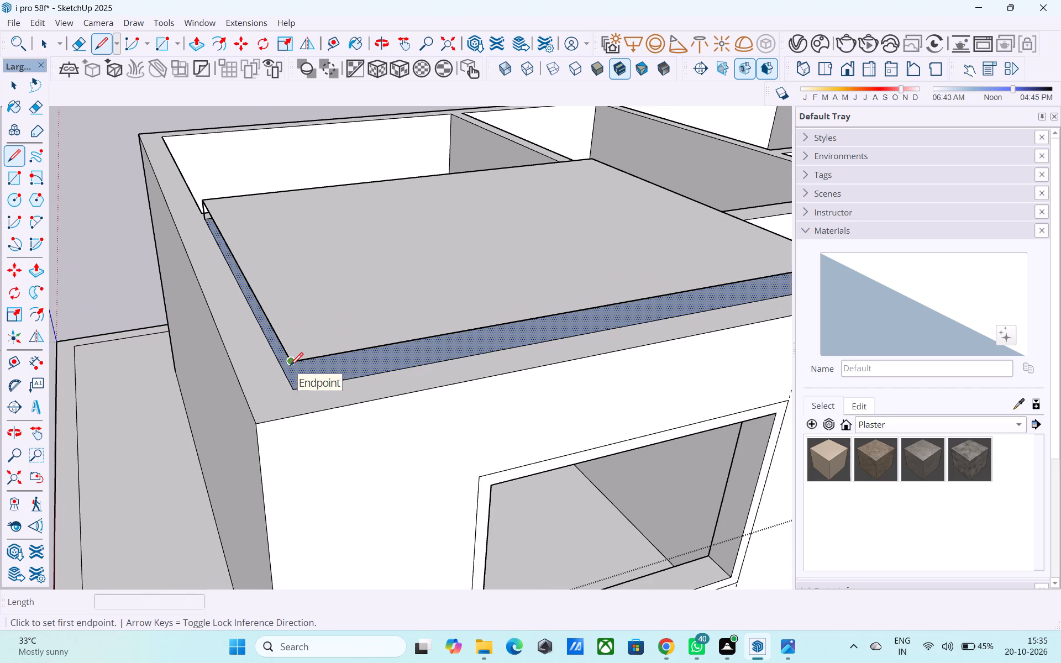
click(292, 362)
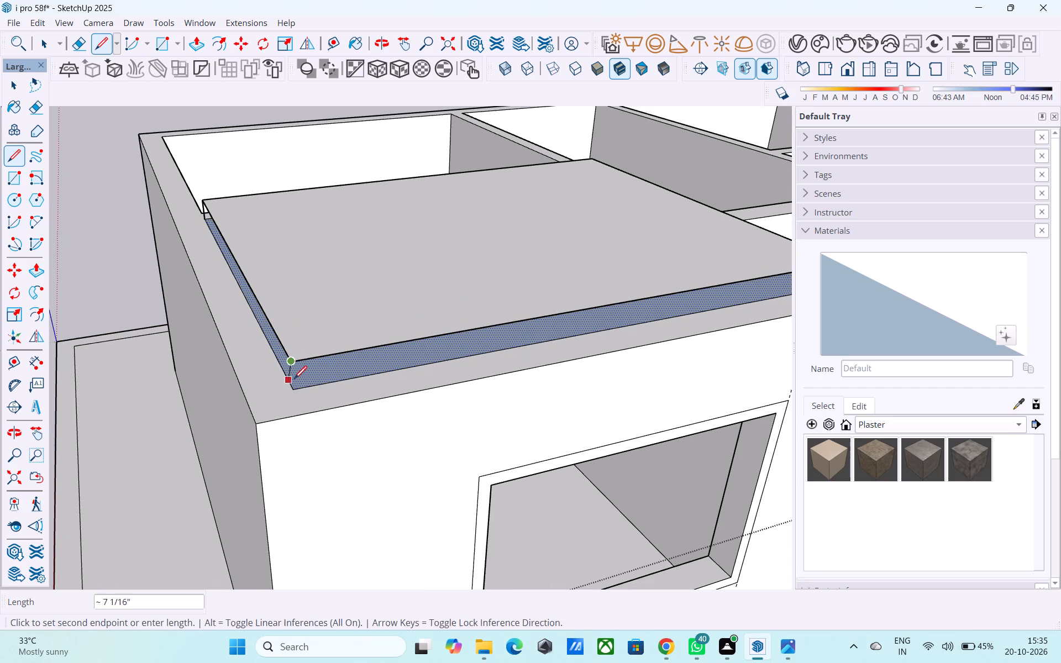
click(295, 387)
scroll(295, 386, down, 10)
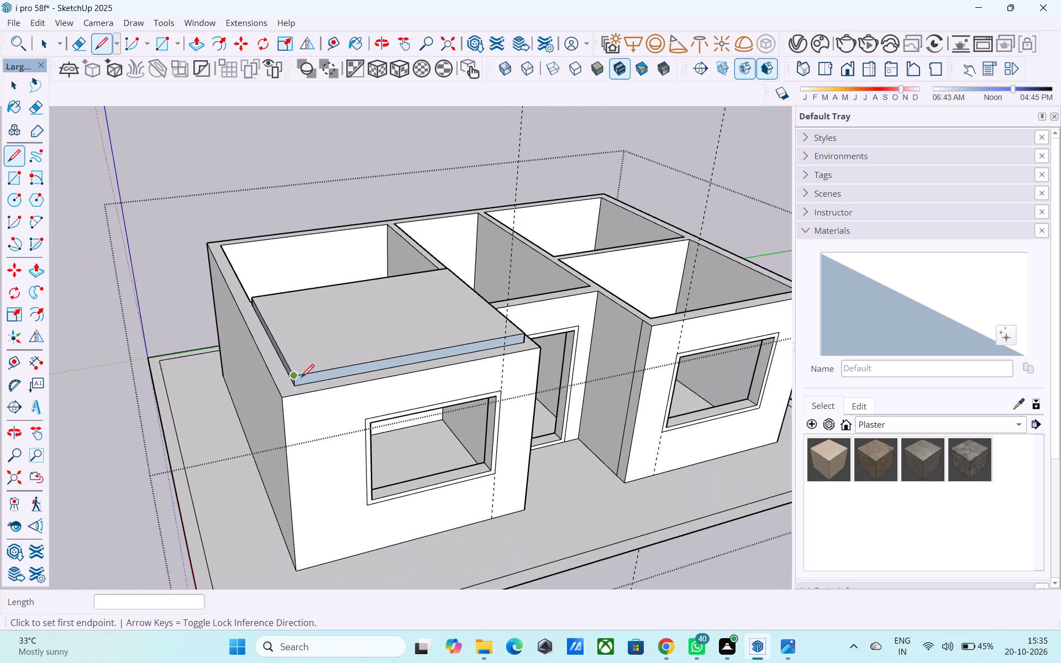
Draw a 6" vertical line from the raised rectangle's rear-right corner down to the matching corner of the face below.
scroll(301, 378, down, 2)
middle_drag(302, 378, 719, 374)
middle_drag(473, 390, 826, 391)
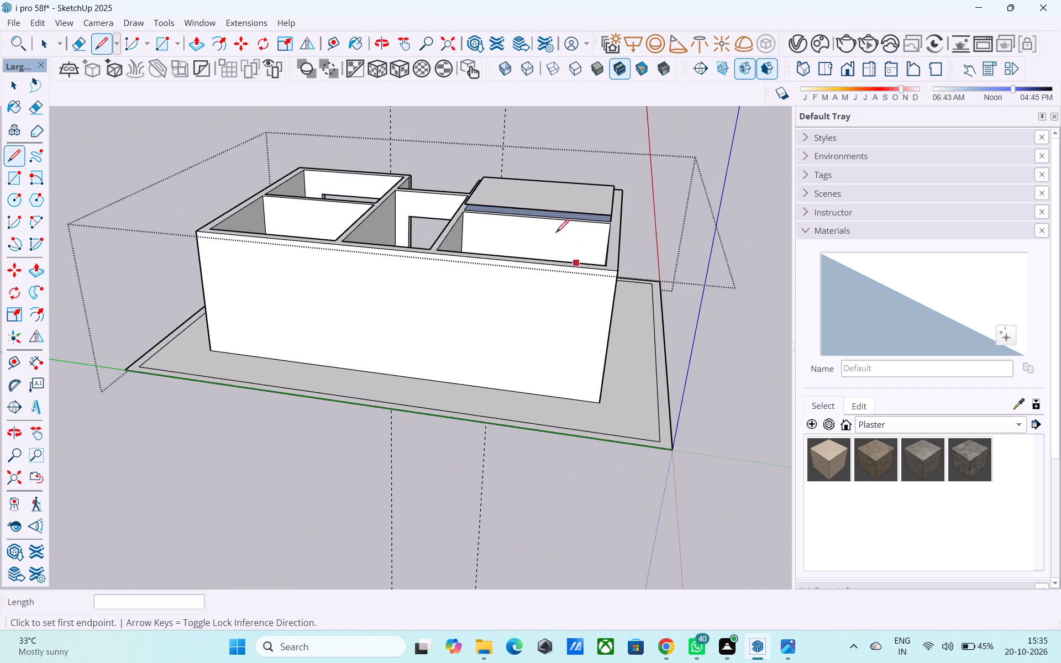
scroll(529, 211, up, 13)
scroll(383, 202, up, 4)
middle_drag(382, 203, 470, 240)
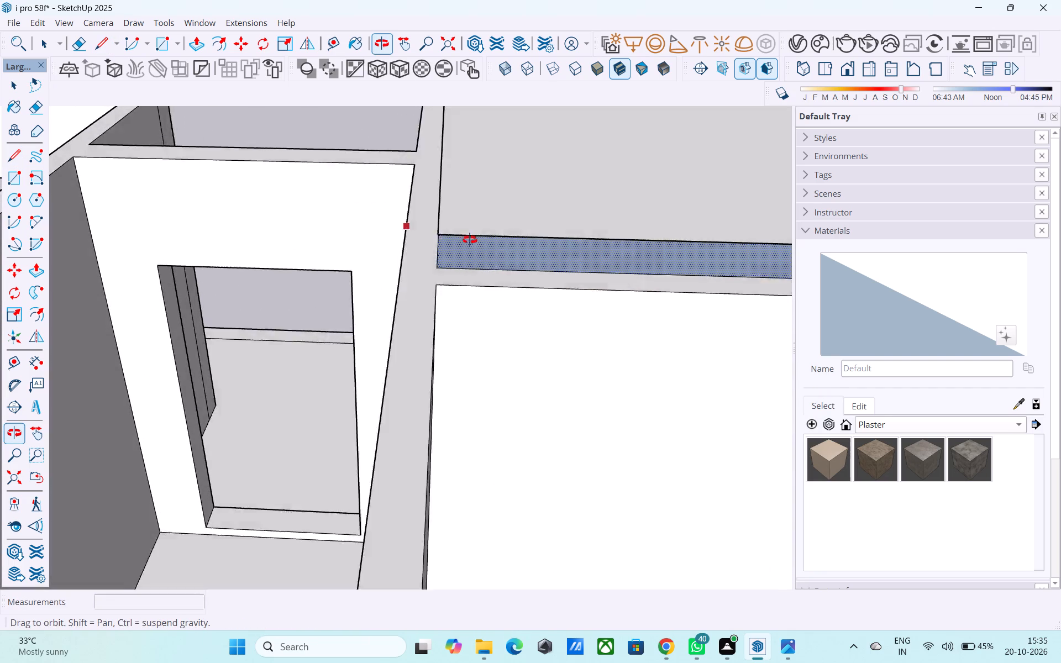
middle_drag(470, 240, 490, 245)
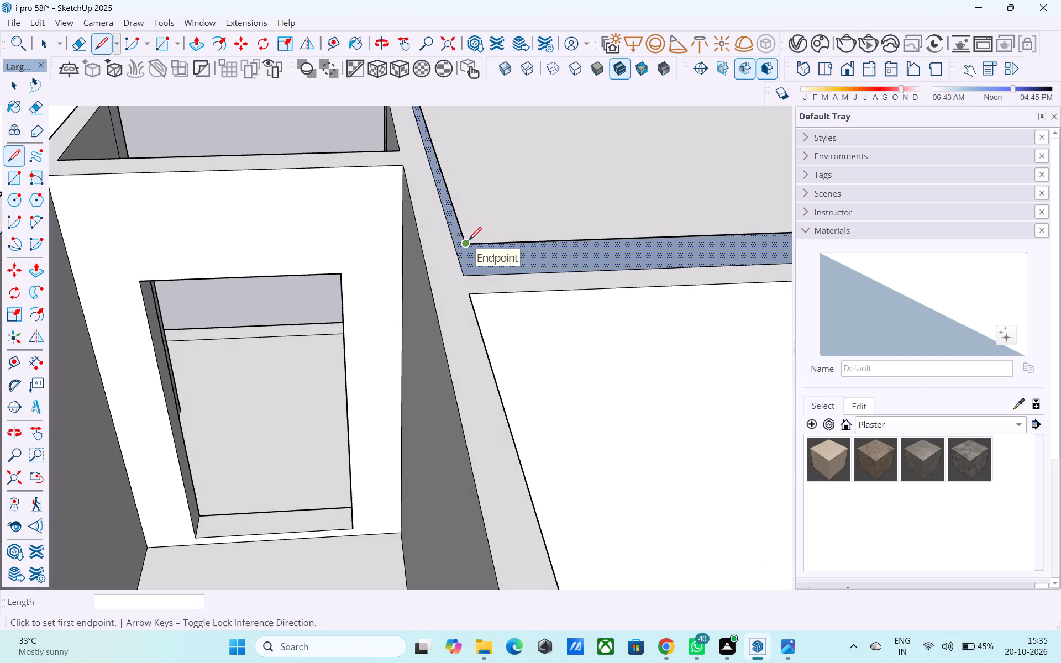
click(469, 241)
click(463, 270)
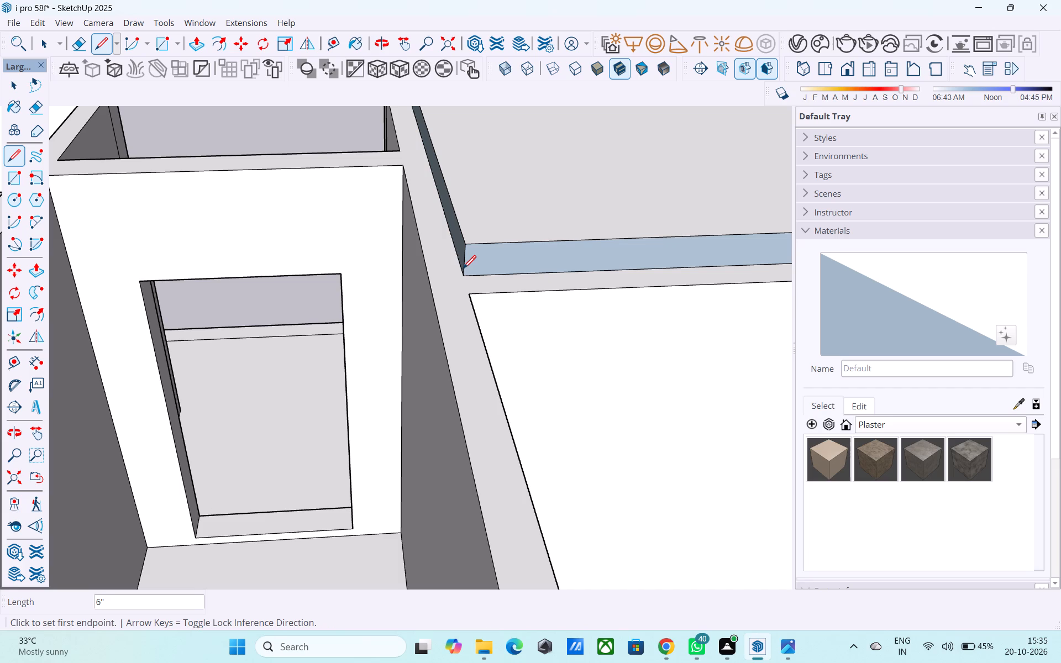
Reverse the rear edge face of the raised slab over the front-left room.
scroll(393, 267, down, 1)
scroll(265, 275, down, 1)
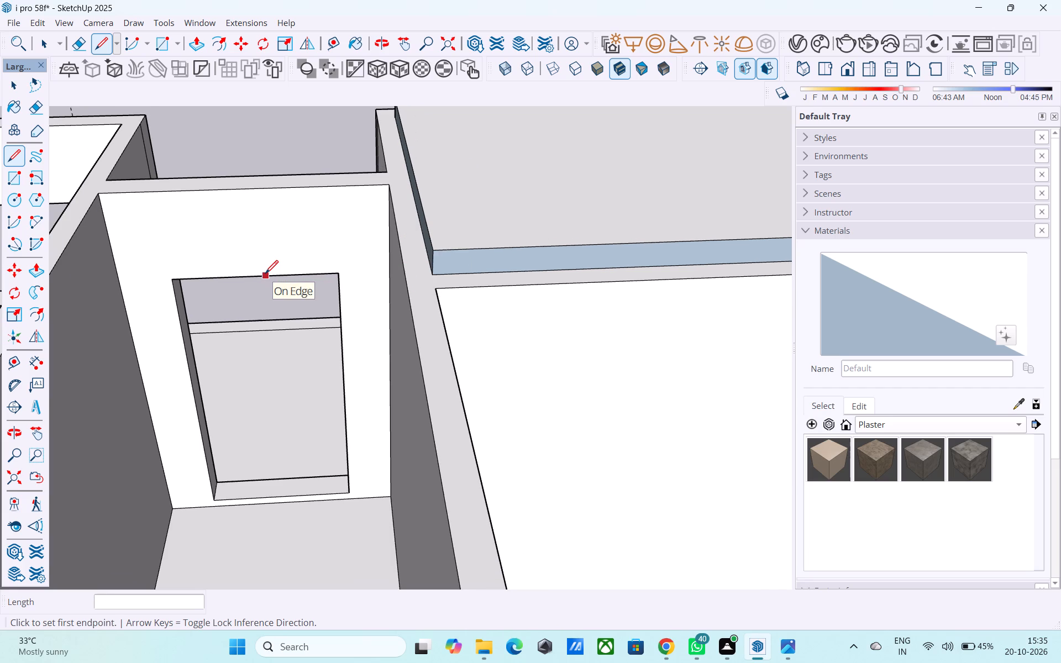
scroll(265, 275, down, 1)
middle_drag(267, 275, 279, 275)
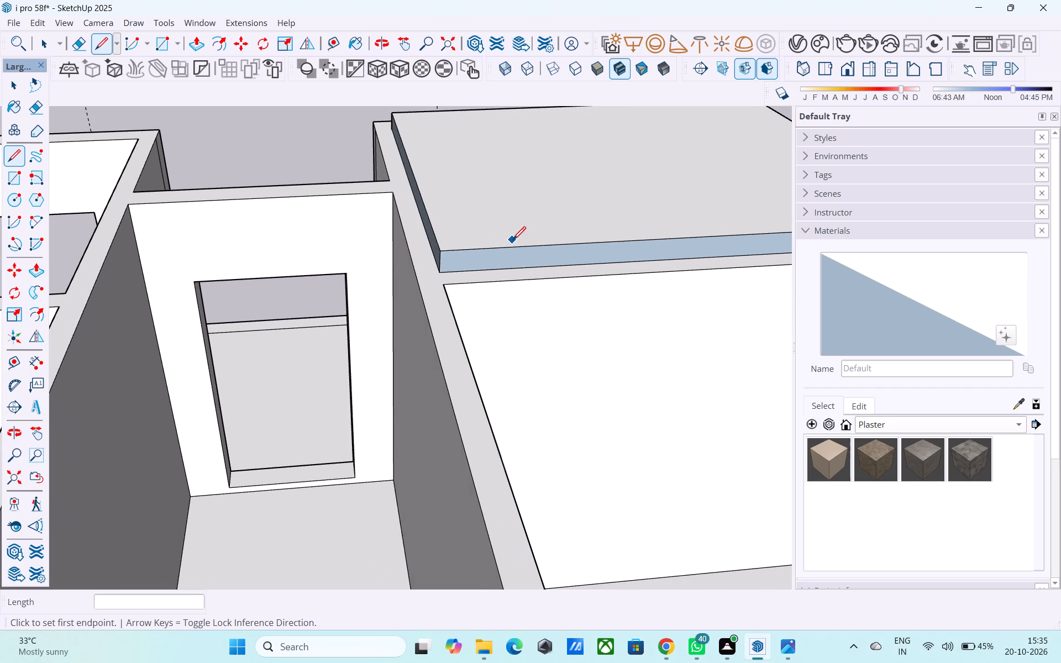
key(space)
middle_drag(513, 241, 562, 247)
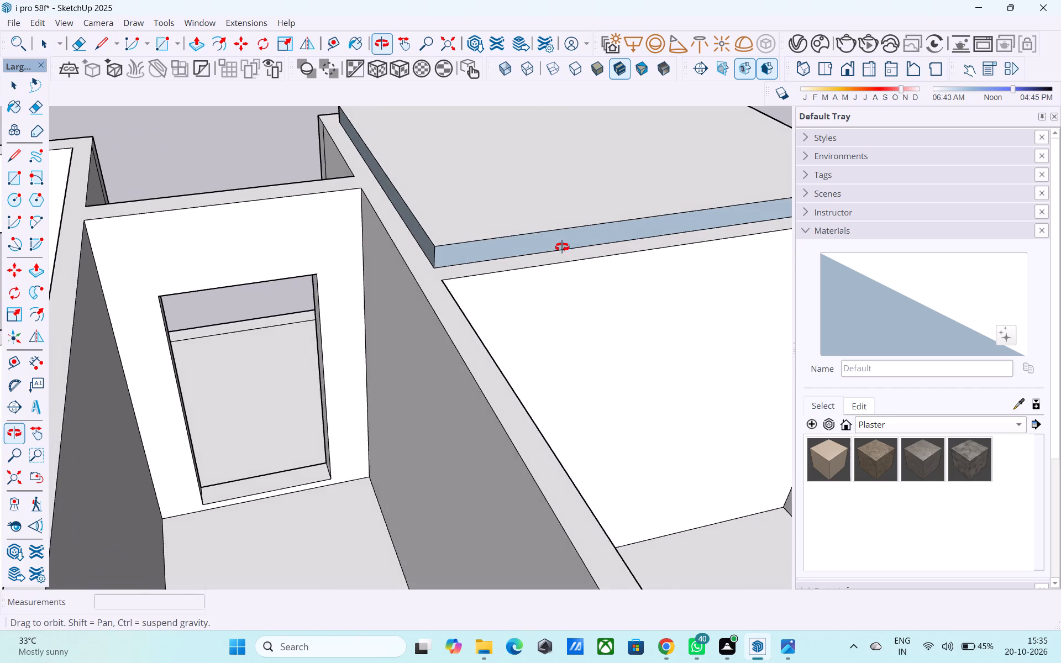
middle_drag(562, 247, 664, 238)
scroll(533, 238, up, 5)
click(475, 233)
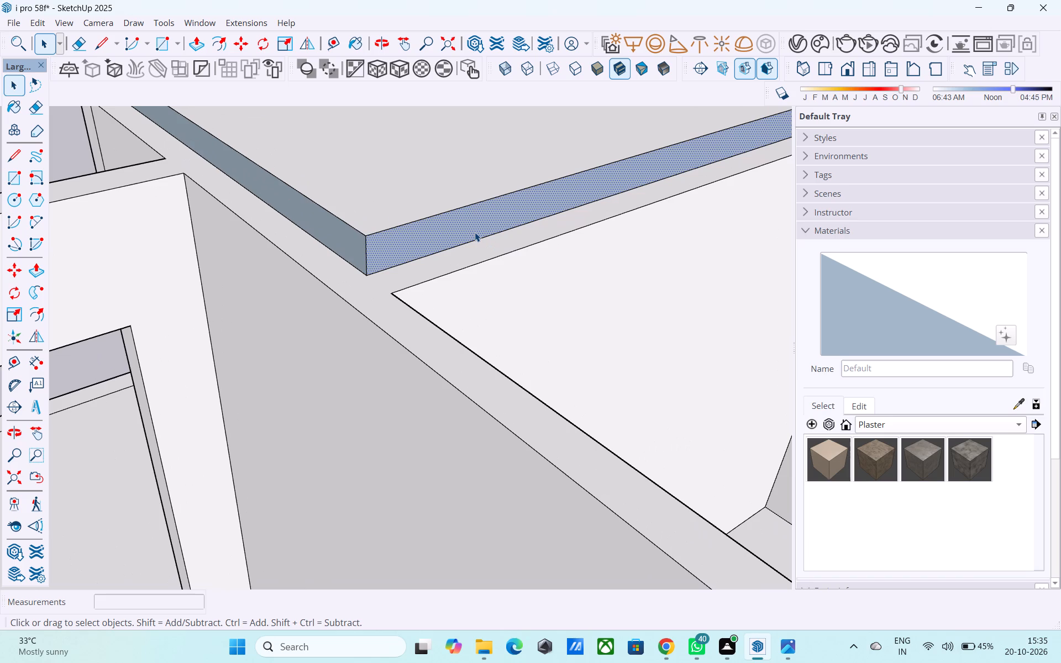
right_click(474, 232)
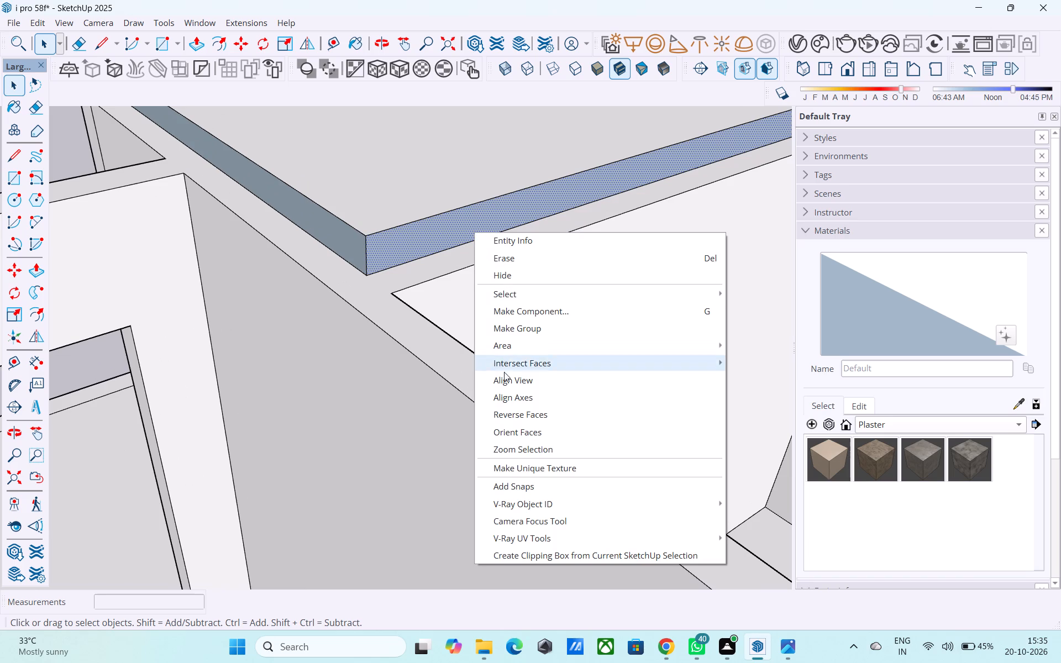
click(521, 411)
Reverse the slab's adjoining inner side face, the one facing the middle of the house.
click(337, 235)
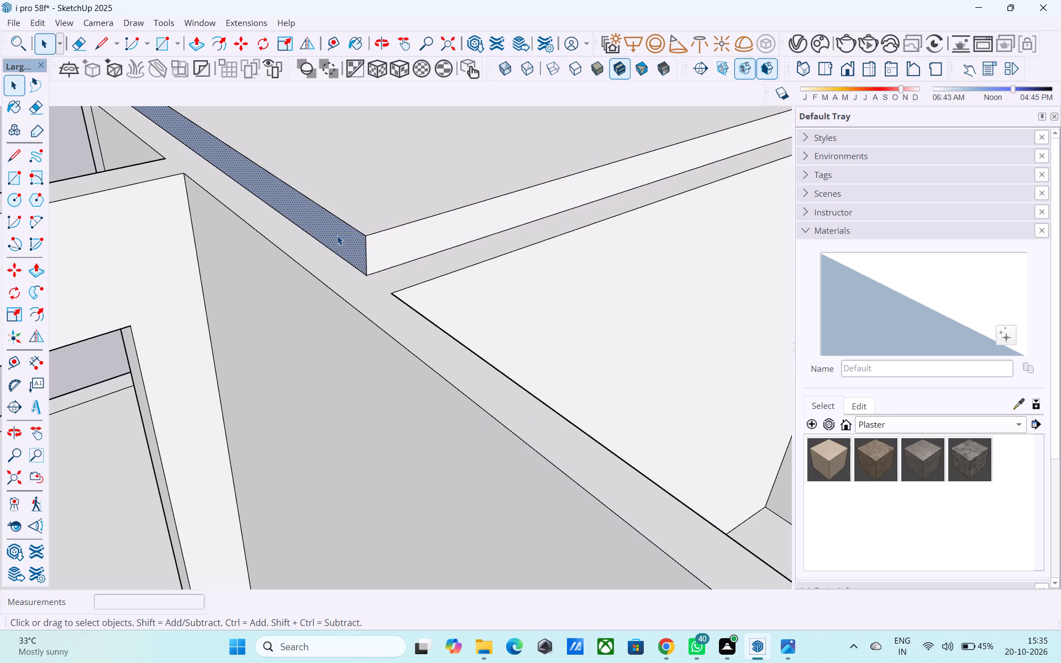
right_click(337, 235)
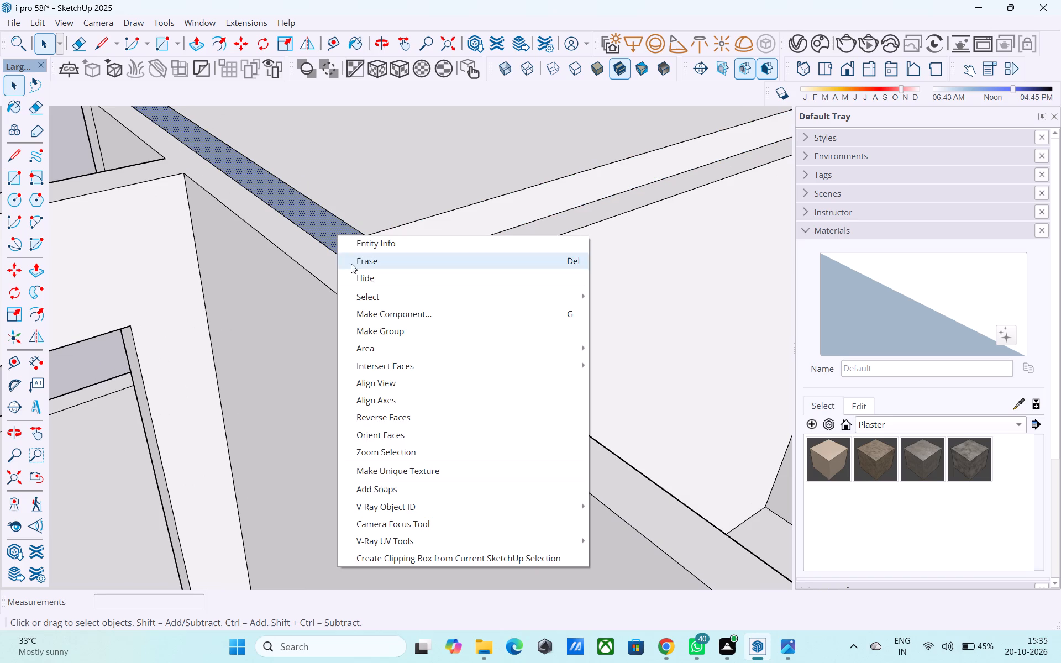
click(400, 411)
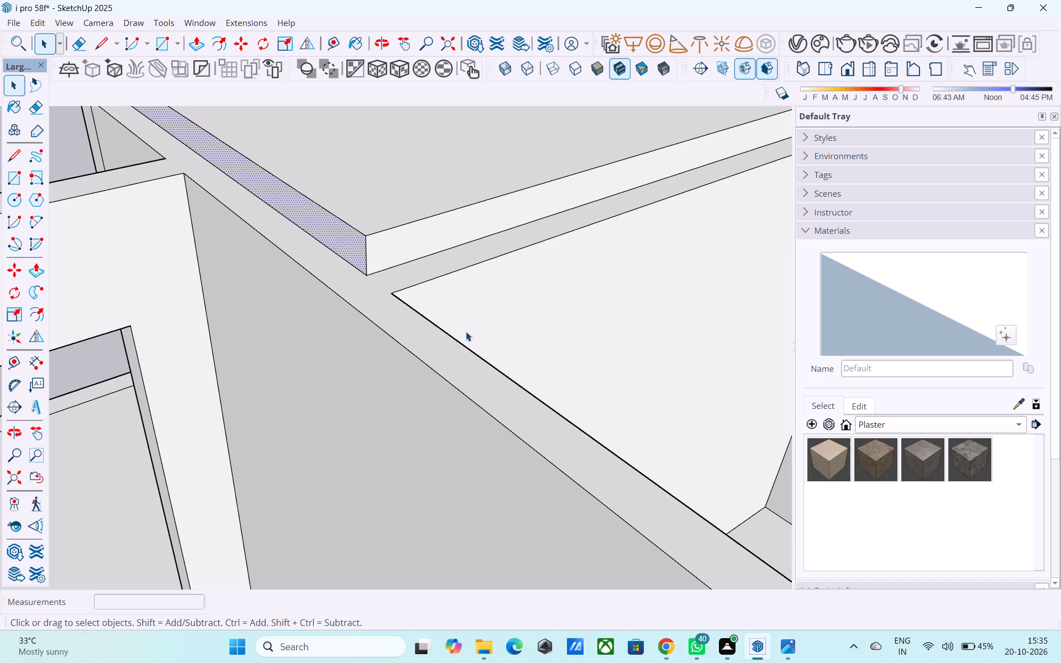
Reverse the slab's outer side face, above the house's left exterior wall.
scroll(466, 331, down, 8)
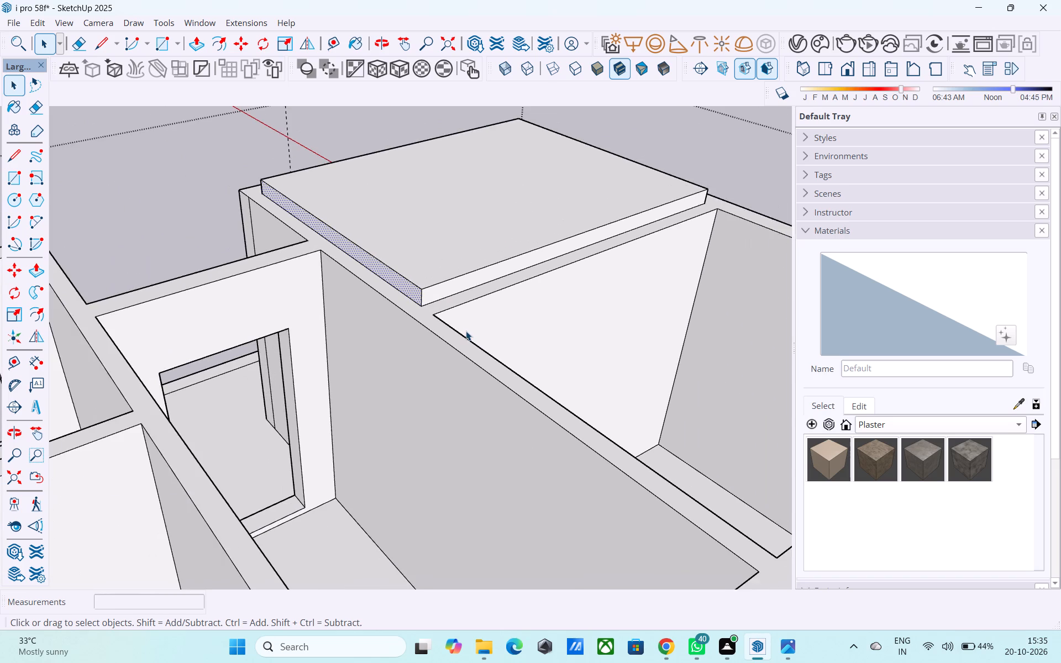
scroll(466, 331, down, 3)
middle_drag(463, 328, 312, 299)
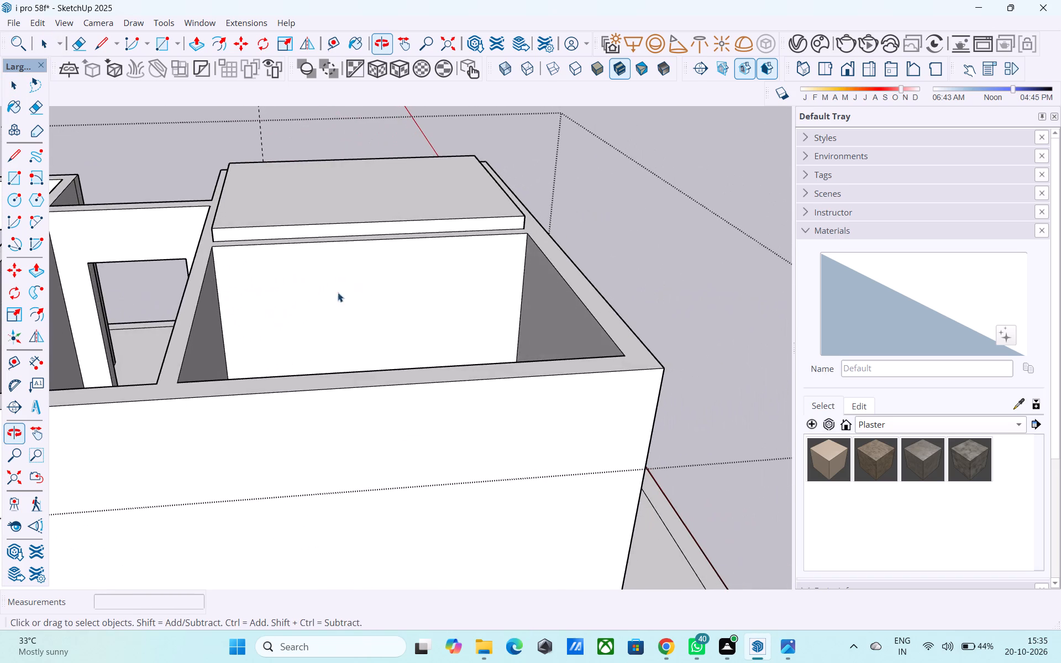
scroll(515, 293, down, 4)
middle_drag(526, 294, 401, 295)
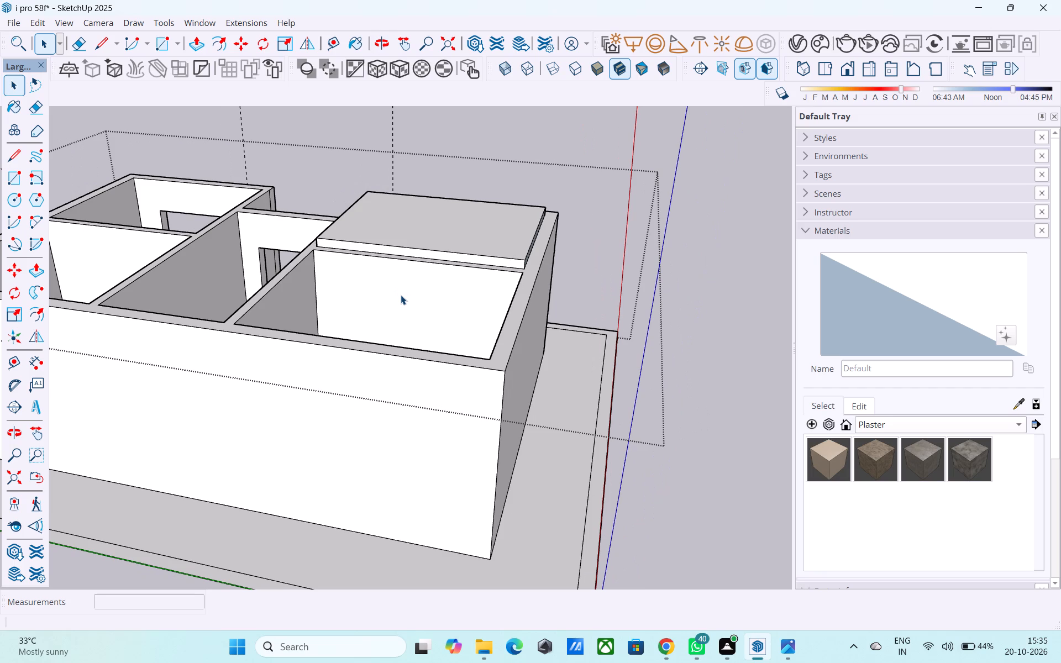
middle_drag(421, 262, 442, 228)
middle_drag(530, 245, 400, 266)
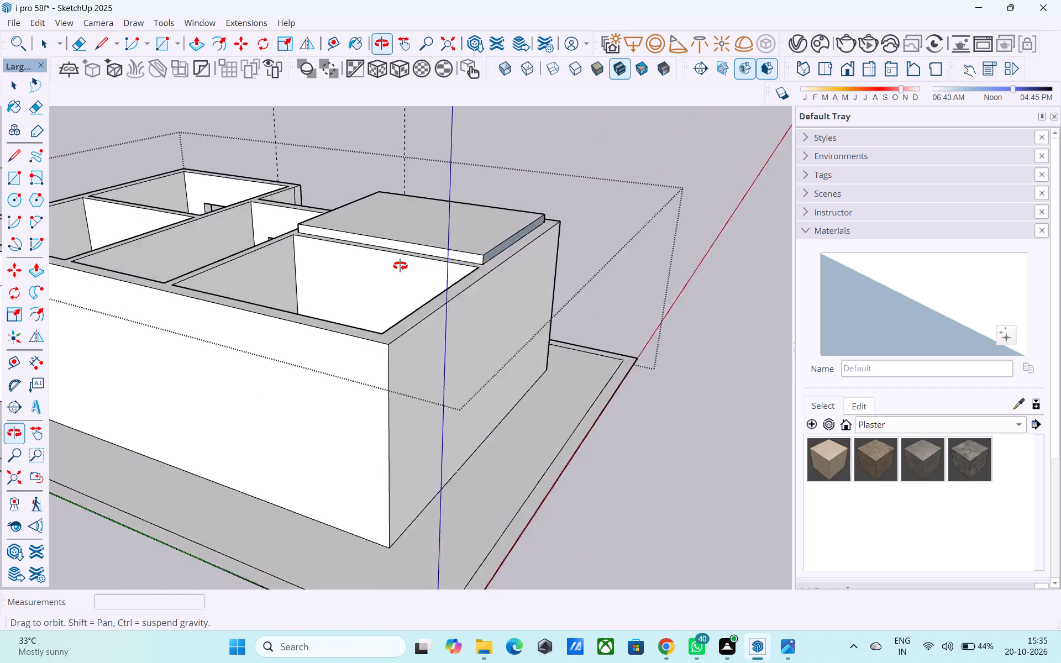
middle_drag(400, 266, 320, 328)
scroll(366, 191, up, 5)
middle_drag(357, 182, 304, 109)
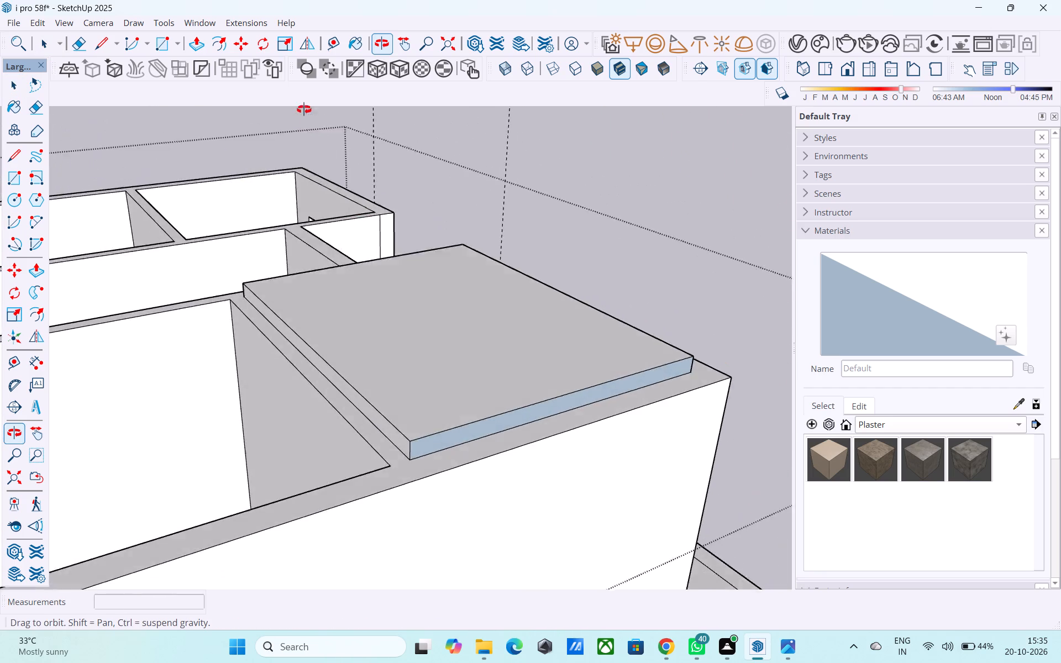
middle_drag(304, 109, 277, 85)
middle_drag(475, 383, 324, 313)
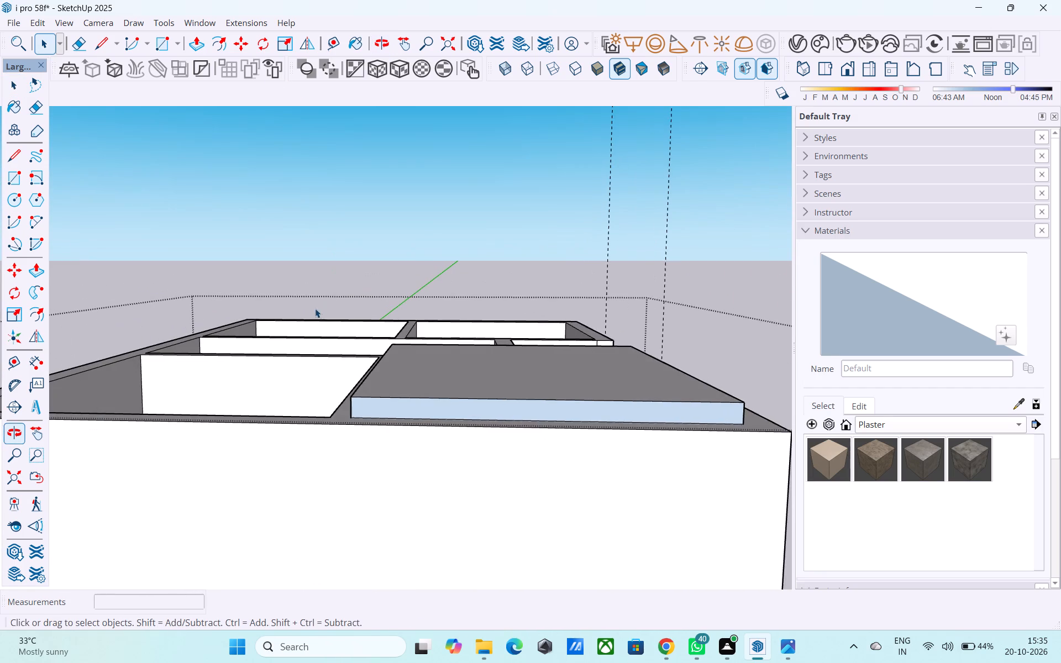
scroll(298, 308, down, 2)
middle_drag(439, 397, 372, 384)
scroll(379, 342, down, 3)
middle_drag(500, 369, 494, 370)
scroll(493, 370, up, 8)
click(490, 370)
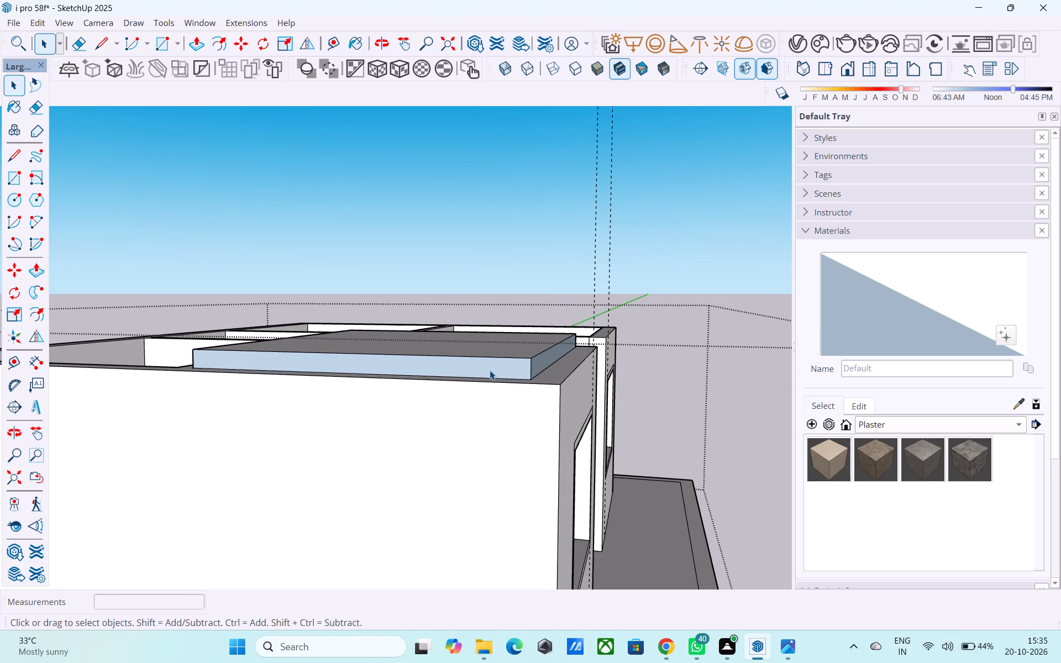
right_click(489, 368)
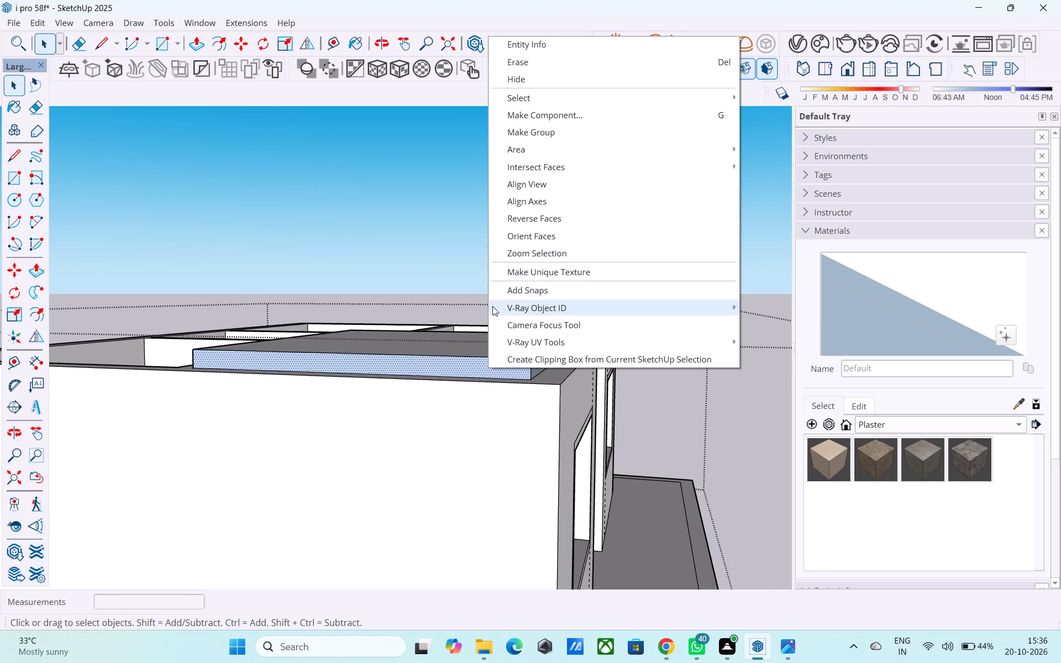
click(544, 213)
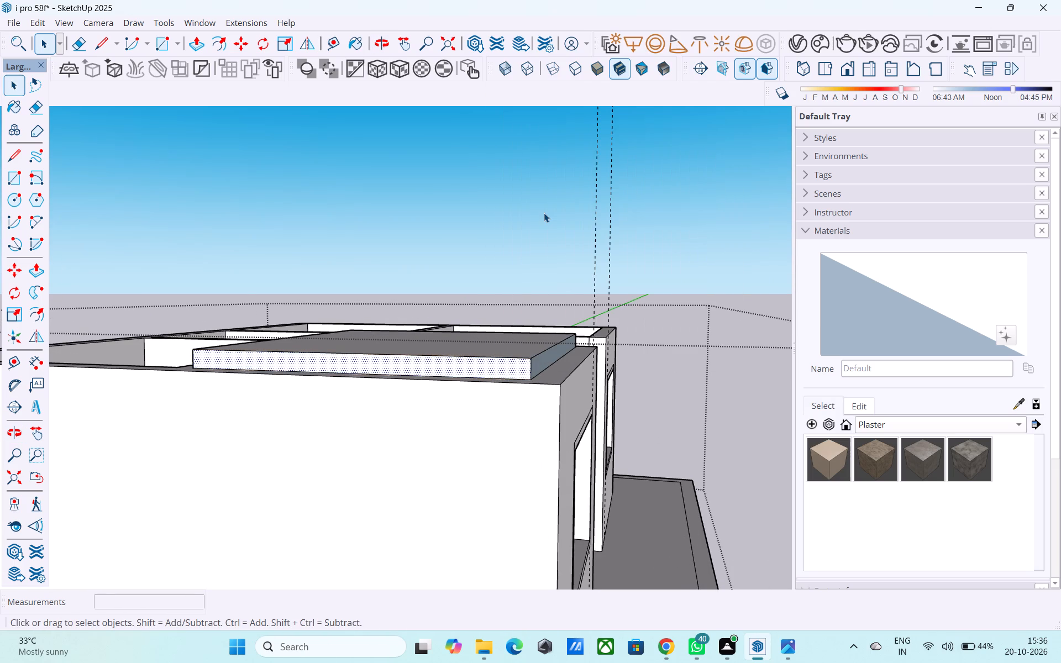
Reverse the slab's front edge face, above the front window wall.
scroll(544, 213, down, 1)
middle_drag(619, 233, 555, 241)
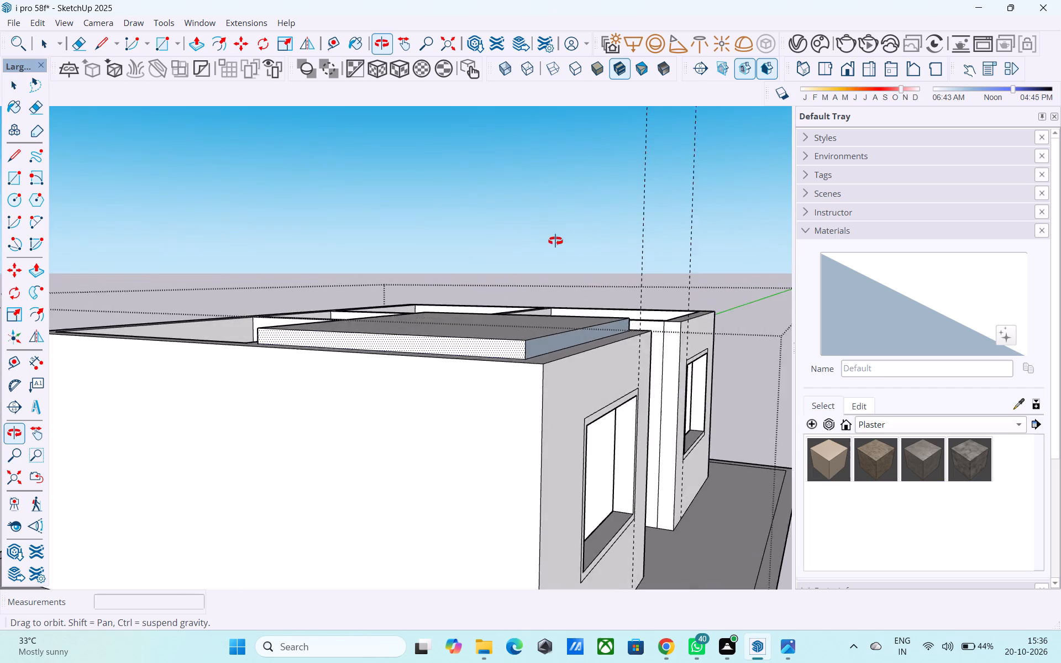
middle_drag(555, 241, 367, 270)
scroll(551, 392, up, 3)
click(529, 362)
right_click(528, 361)
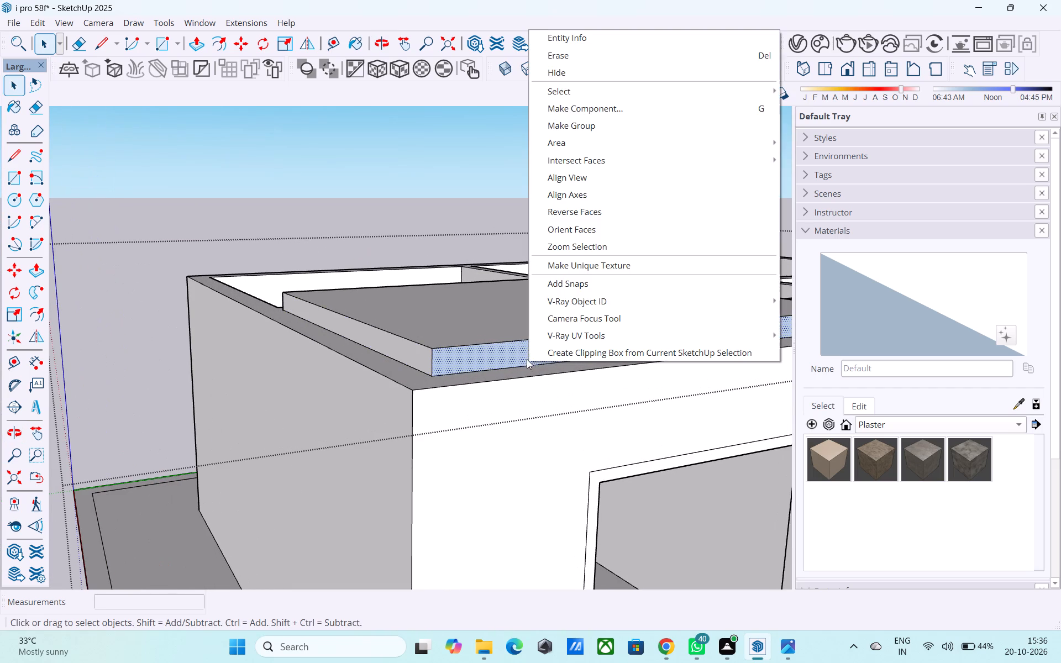
click(576, 212)
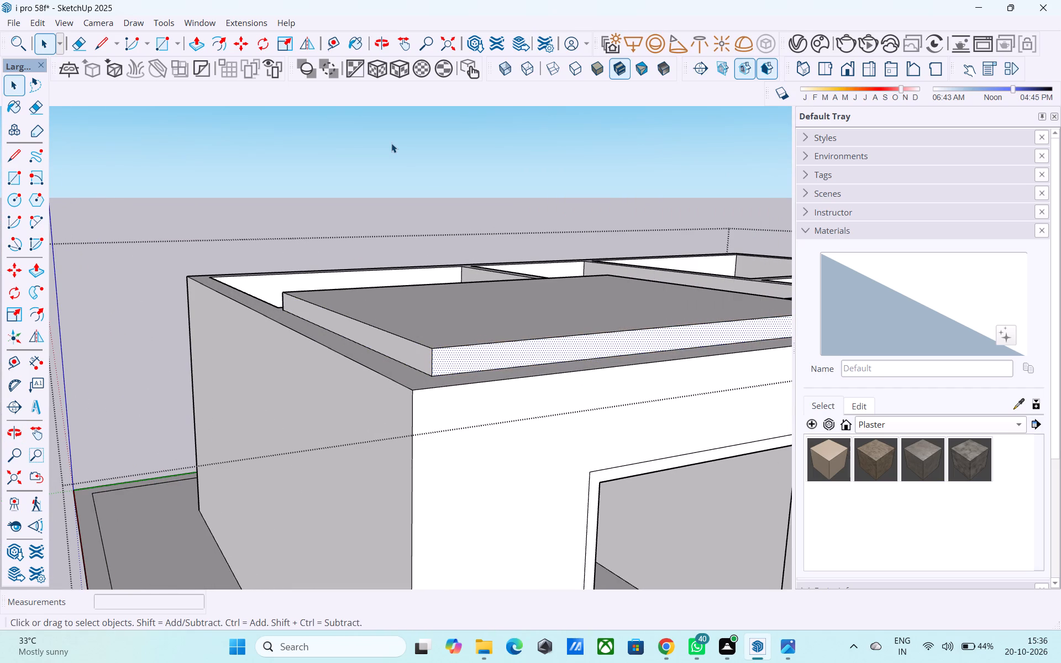
Push/Pull the slab's front edge face outward 9" to align with the exterior face of the front window wall.
scroll(294, 49, up, 1)
scroll(382, 264, down, 2)
middle_drag(382, 269, 484, 276)
scroll(426, 272, down, 3)
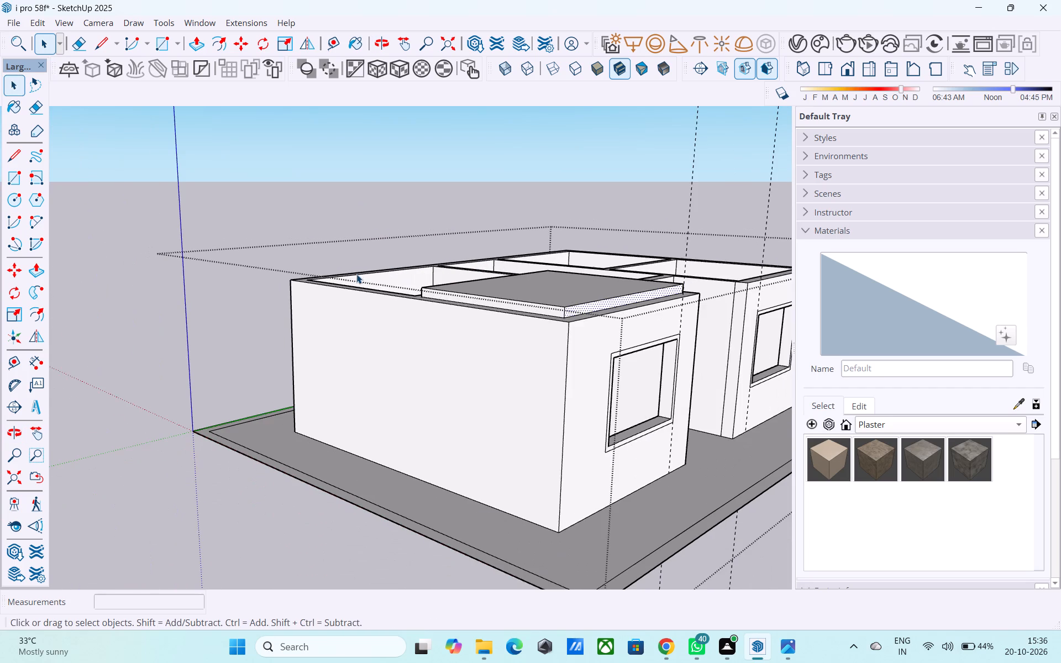
scroll(356, 274, down, 3)
scroll(291, 272, down, 1)
middle_drag(342, 280, 471, 286)
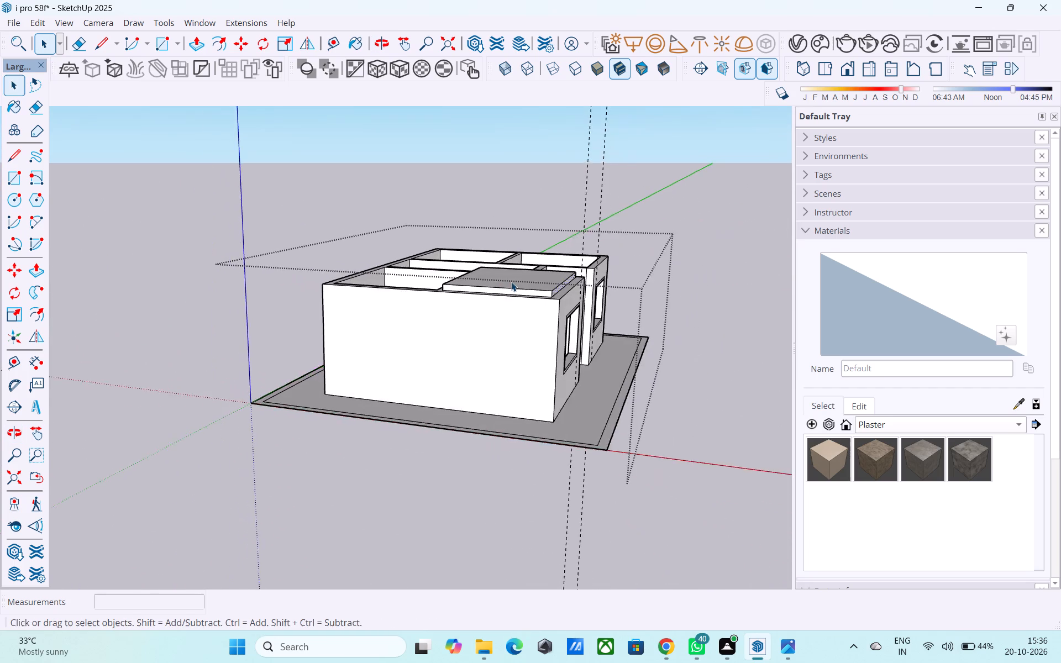
scroll(512, 281, up, 4)
middle_drag(495, 317, 490, 317)
scroll(490, 317, up, 5)
middle_drag(477, 317, 416, 327)
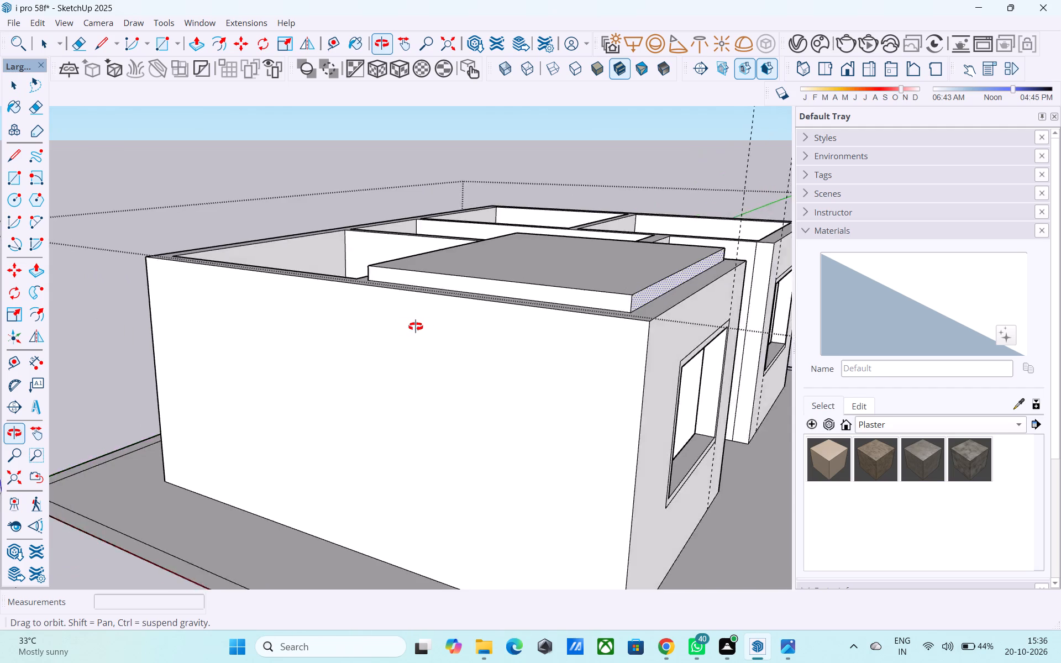
middle_drag(416, 327, 303, 306)
scroll(295, 292, down, 2)
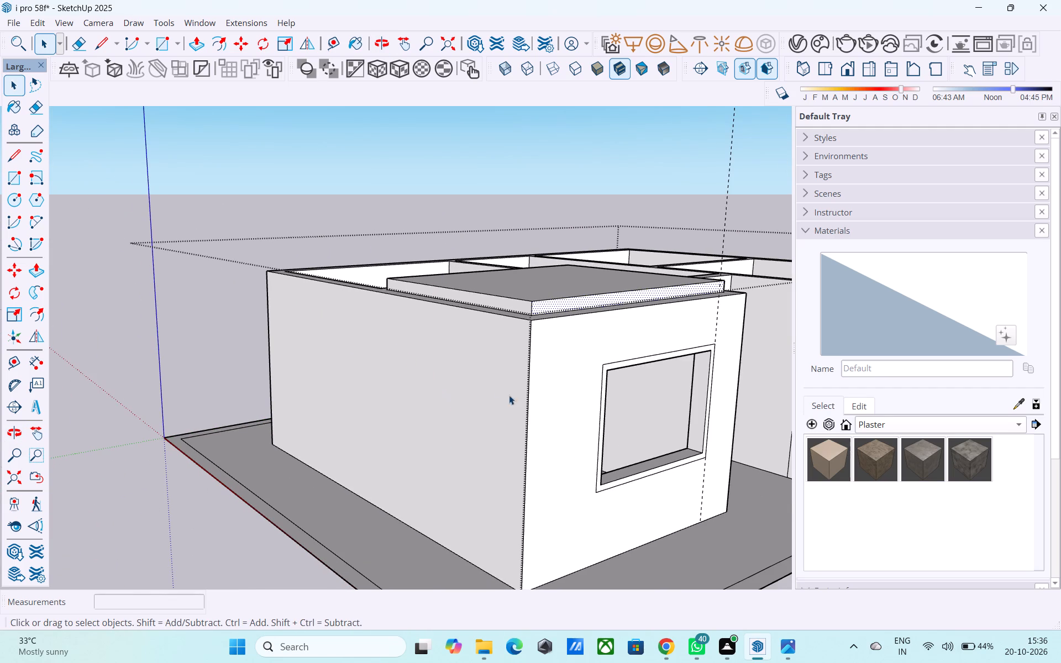
middle_drag(507, 390, 503, 411)
scroll(515, 365, up, 7)
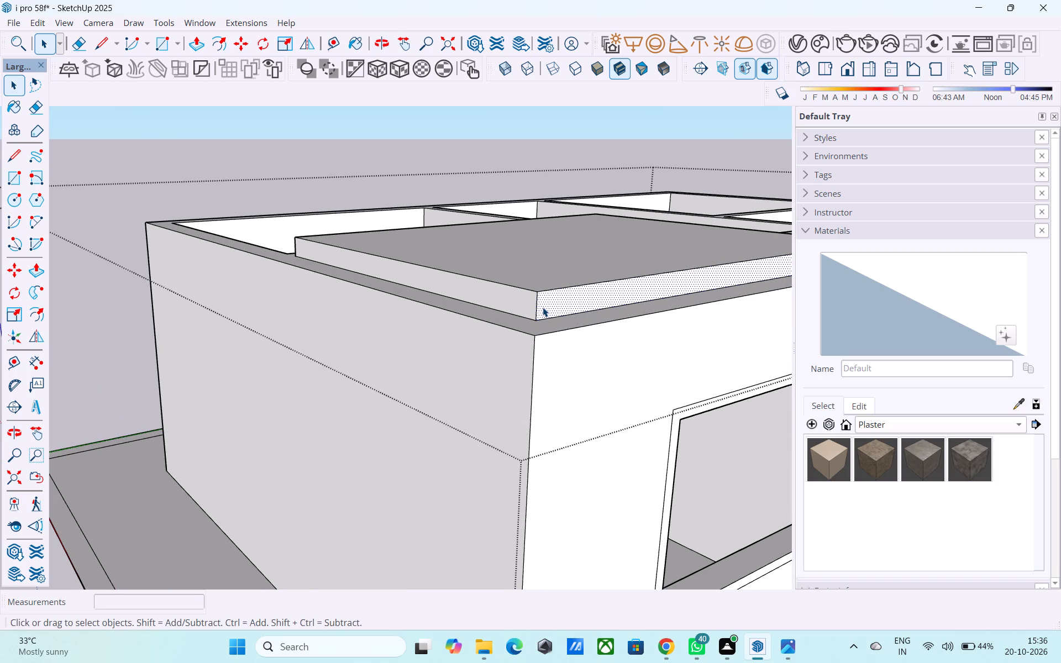
key(p)
click(543, 307)
click(546, 348)
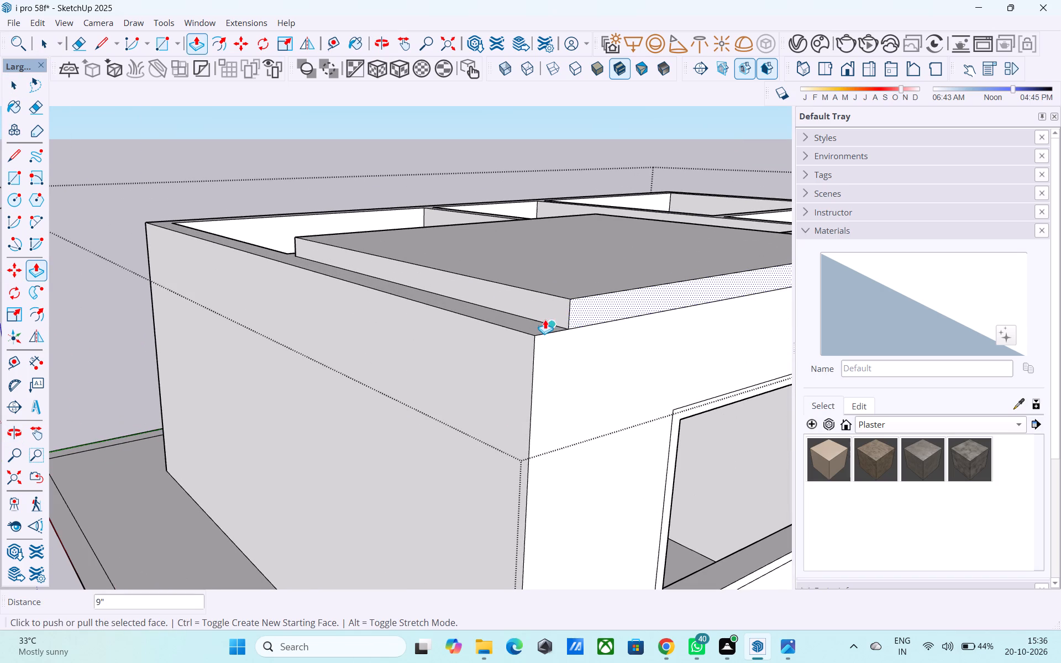
Push/Pull the slab's outer side face outward 9" to the corner of the house's left exterior wall.
key(space)
click(547, 314)
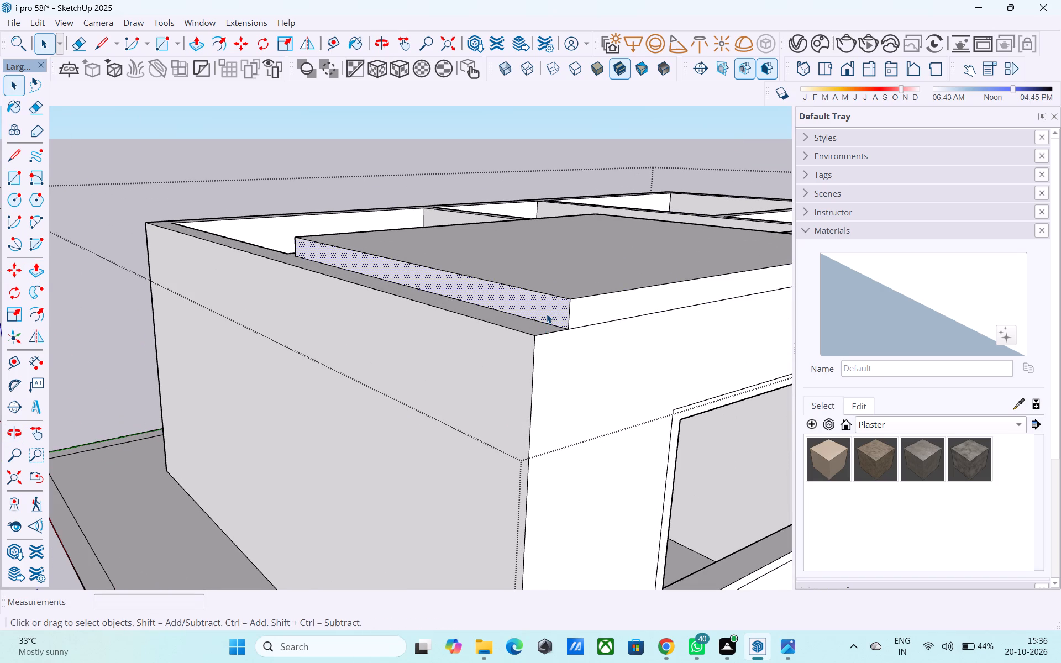
key(p)
click(547, 314)
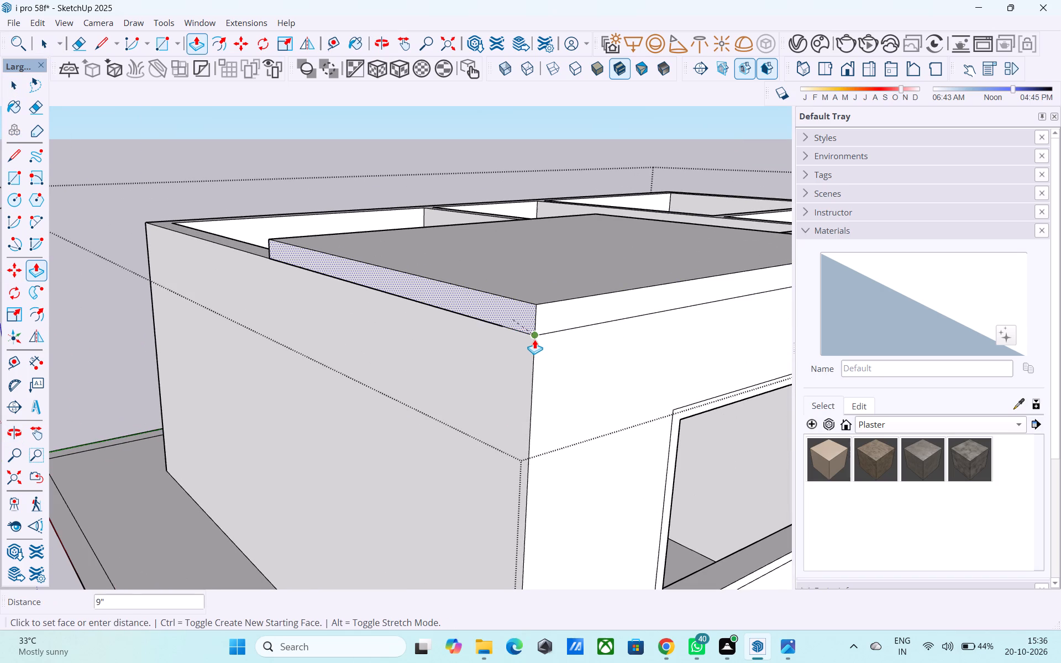
click(534, 339)
scroll(442, 370, down, 3)
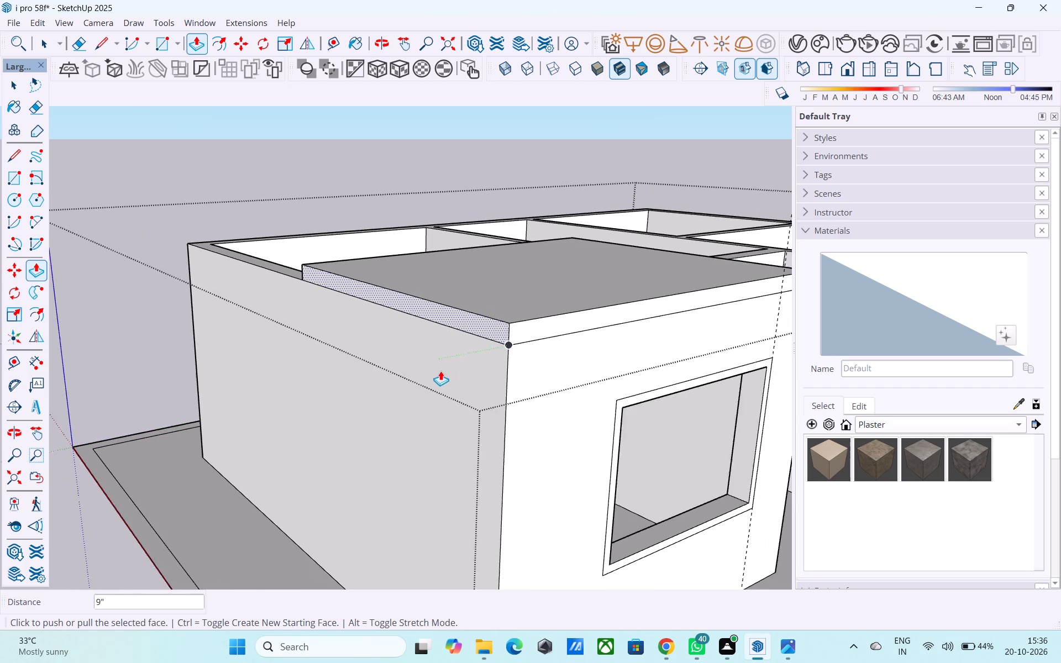
scroll(440, 371, down, 2)
middle_drag(438, 370, 677, 361)
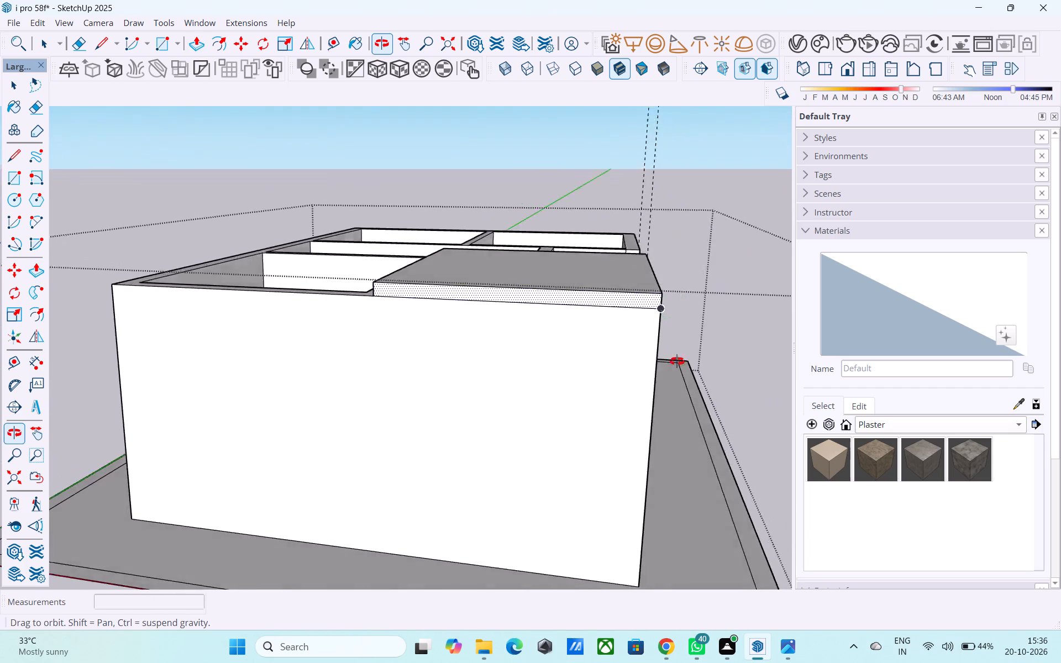
Push/Pull the roof slab's back edge face rearward to the exterior face of the house's back wall.
middle_drag(677, 361, 837, 375)
middle_drag(444, 353, 589, 402)
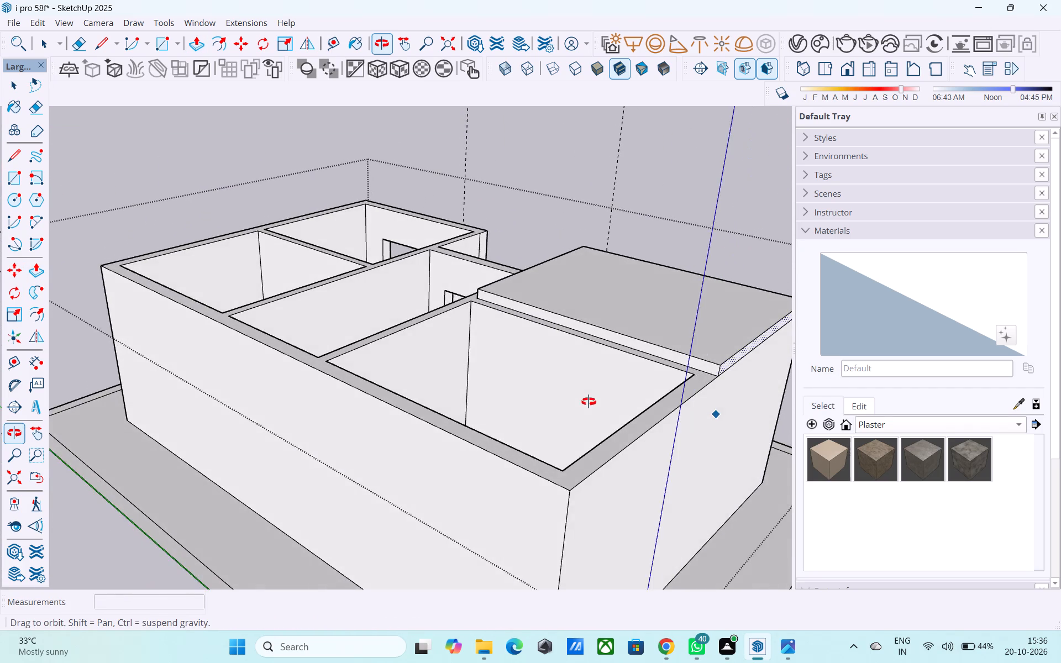
middle_drag(589, 402, 576, 400)
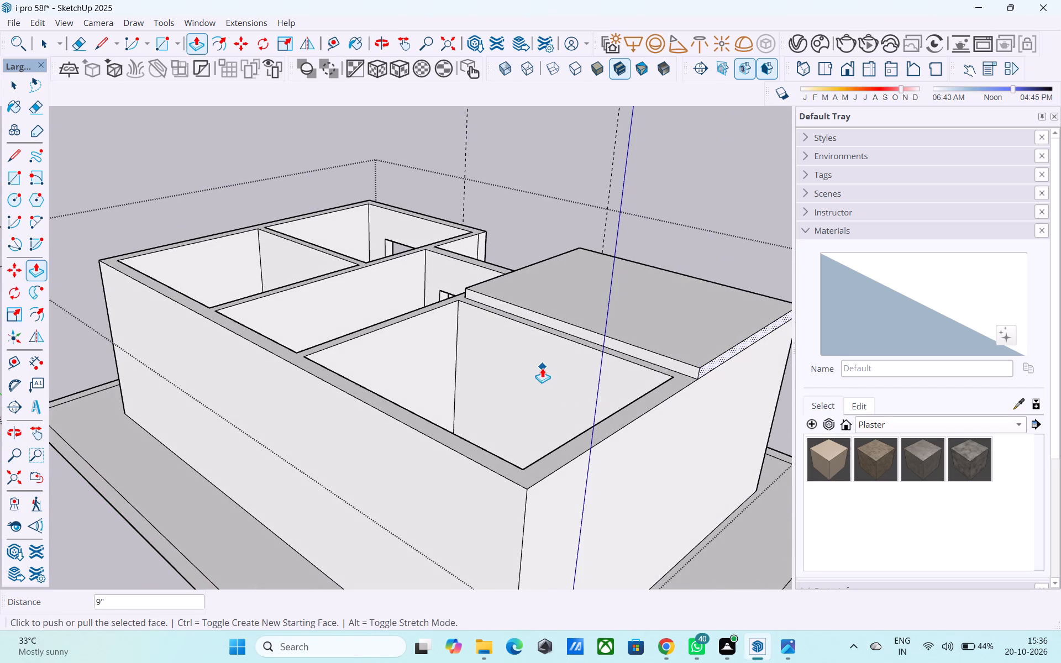
key(space)
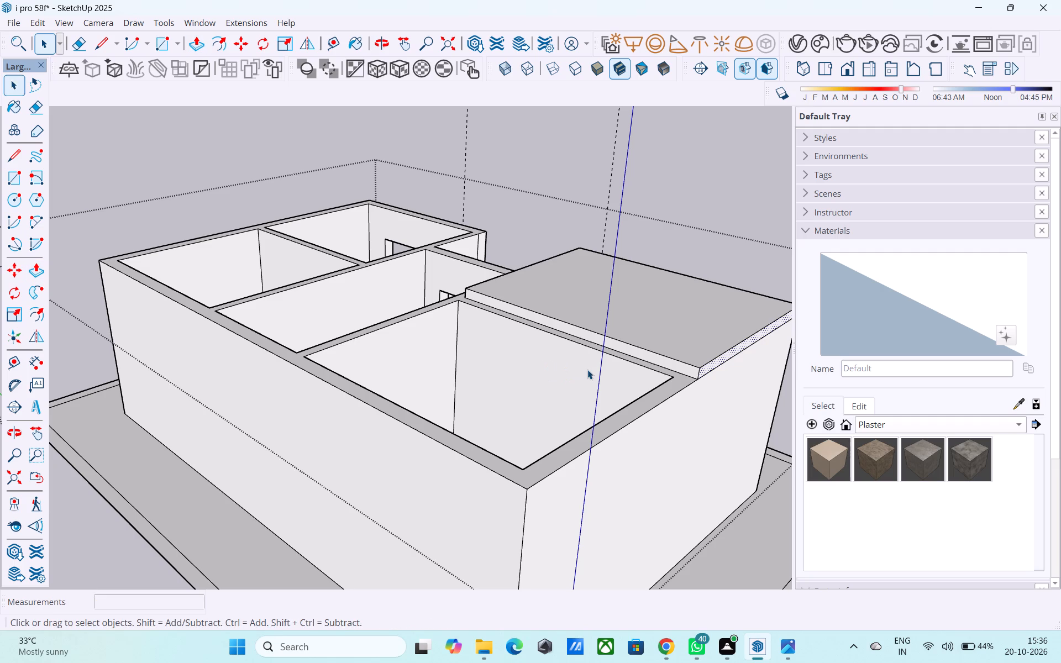
middle_drag(584, 368, 565, 363)
scroll(513, 372, up, 1)
scroll(475, 375, down, 4)
scroll(342, 349, down, 3)
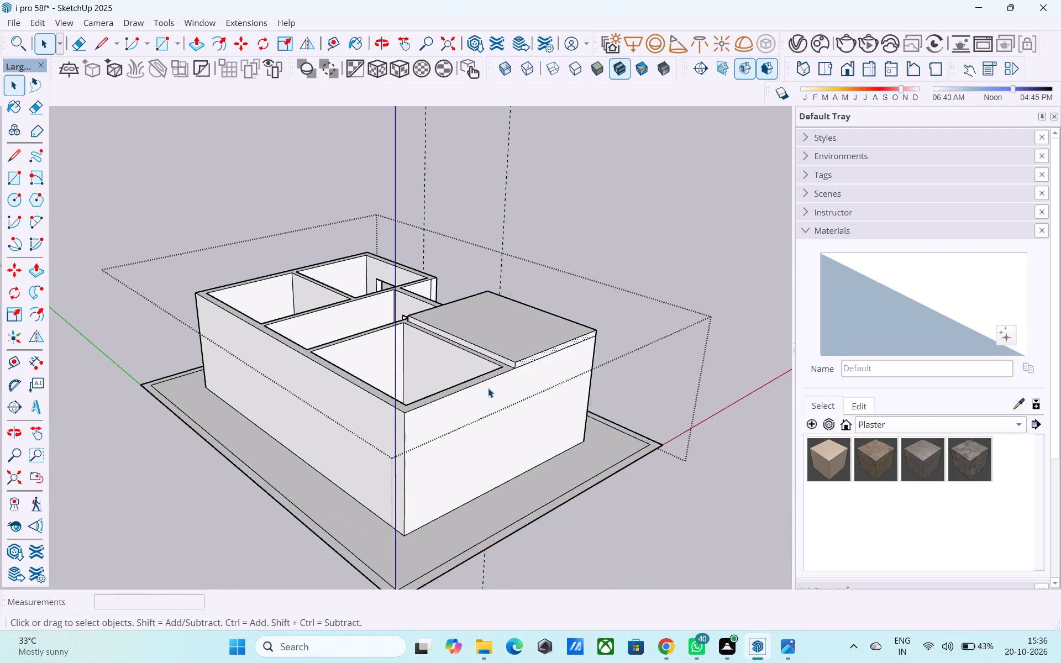
scroll(492, 383, up, 8)
click(514, 338)
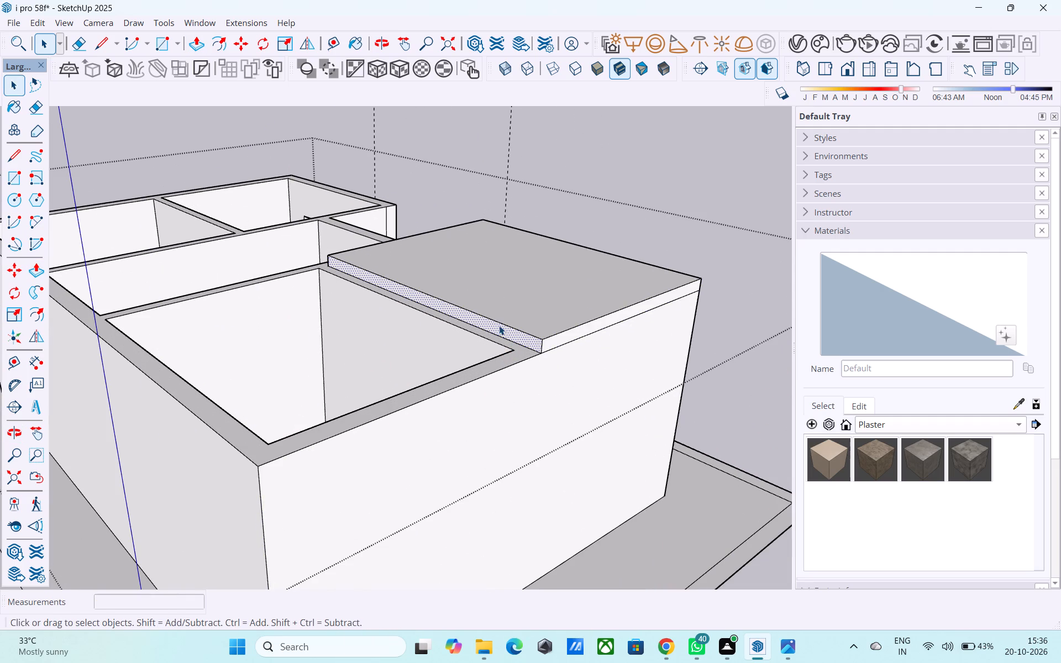
key(p)
click(504, 328)
scroll(428, 338, down, 1)
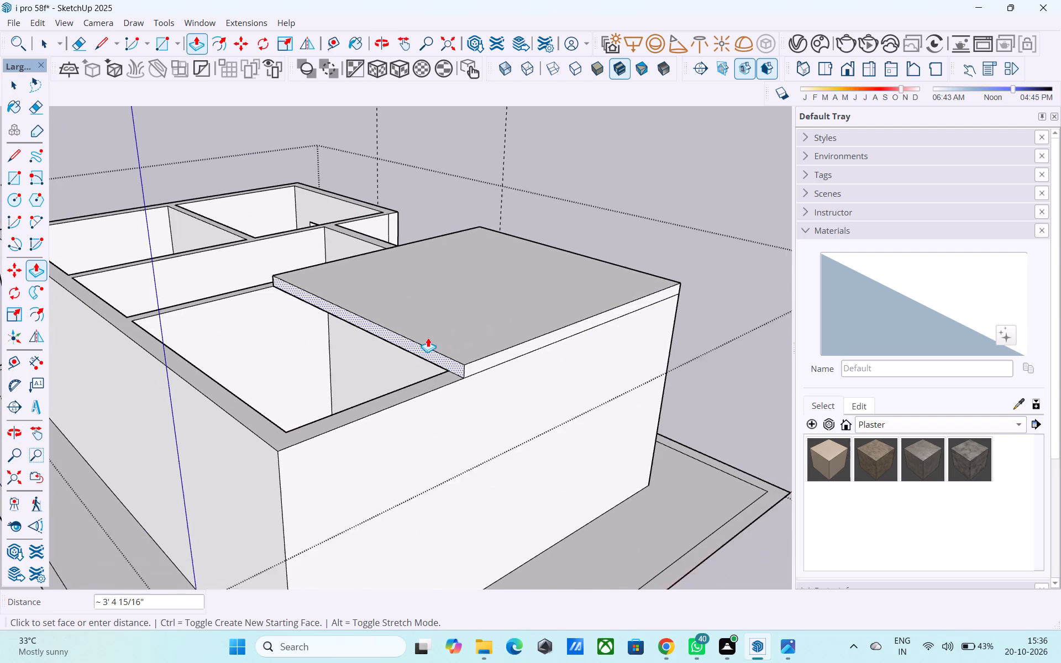
scroll(428, 338, down, 2)
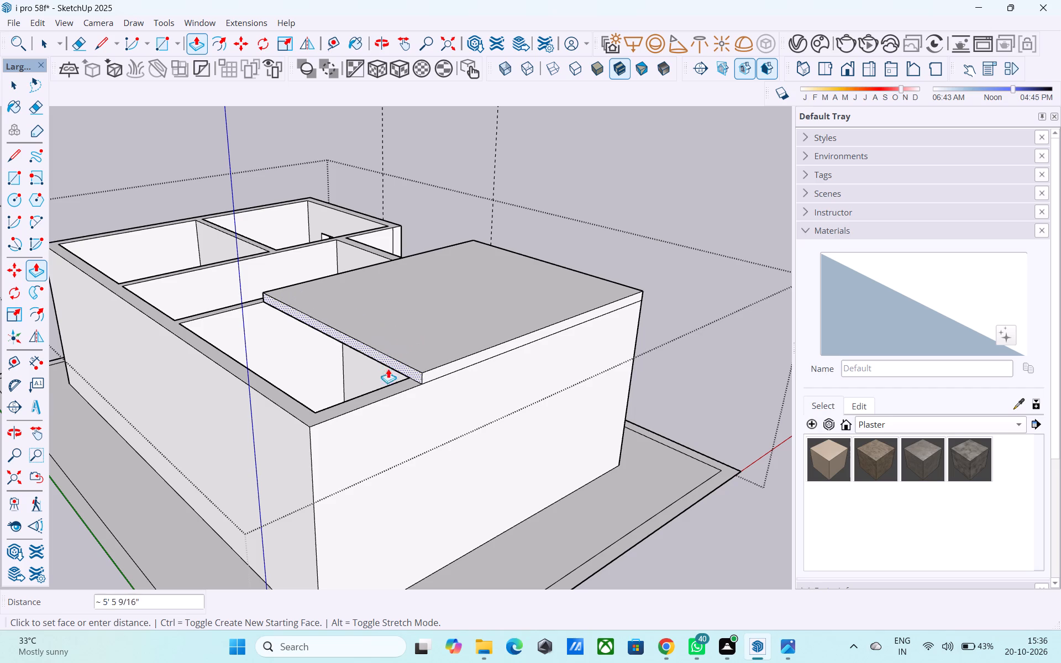
click(282, 443)
Push/Pull the slab's right side face outward 6" to the far side of the partition wall beneath it.
middle_drag(332, 417, 558, 373)
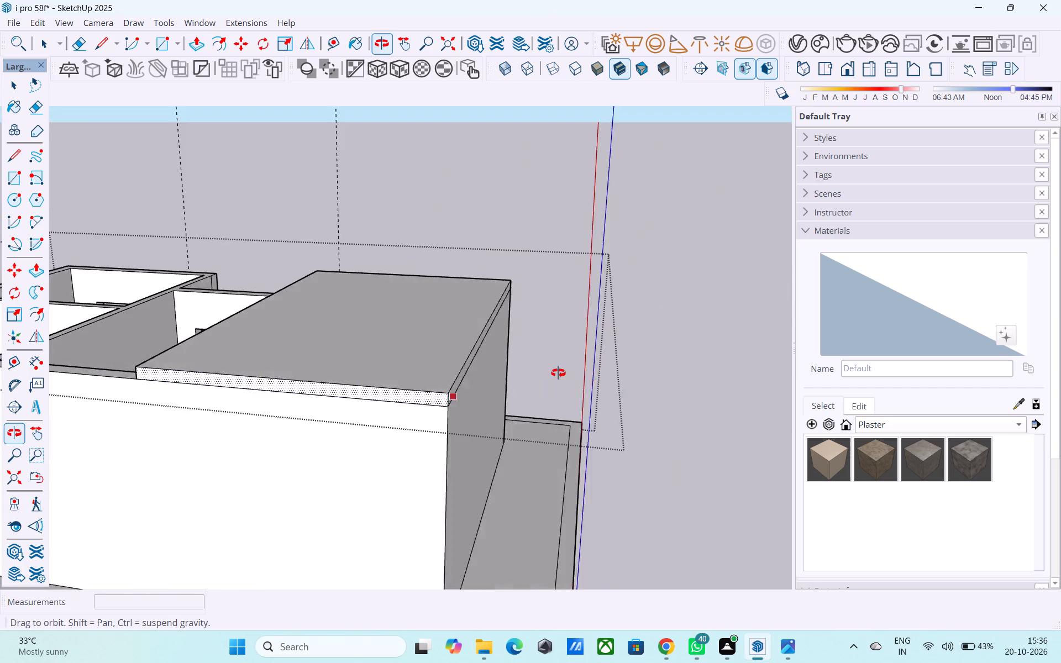
middle_drag(558, 373, 661, 360)
scroll(663, 359, down, 10)
middle_drag(481, 362, 656, 449)
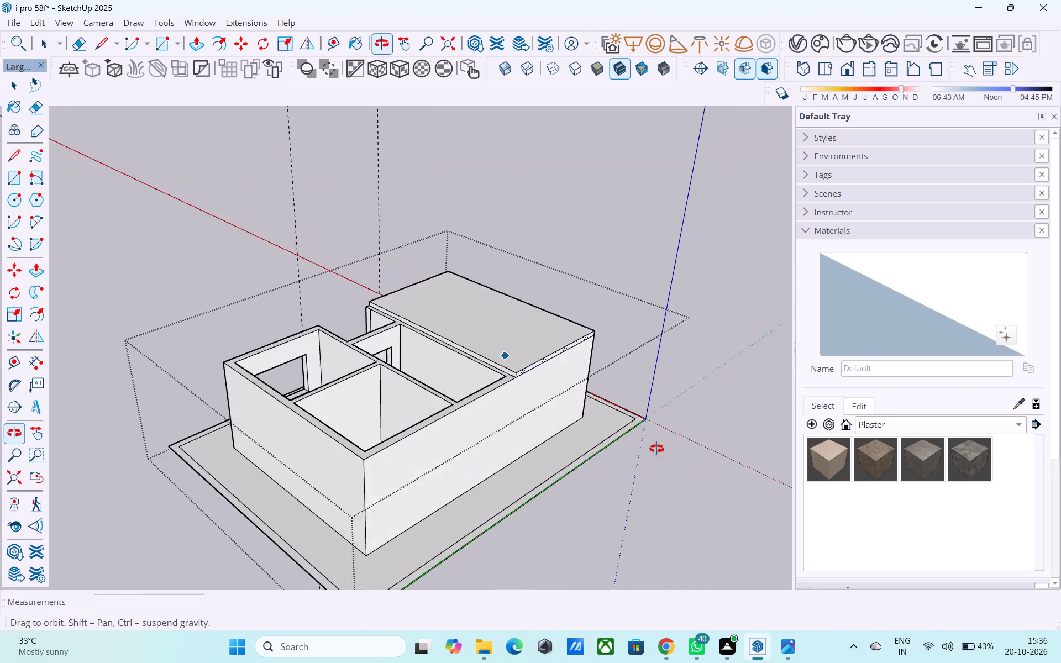
middle_drag(656, 449, 759, 456)
middle_drag(455, 397, 482, 395)
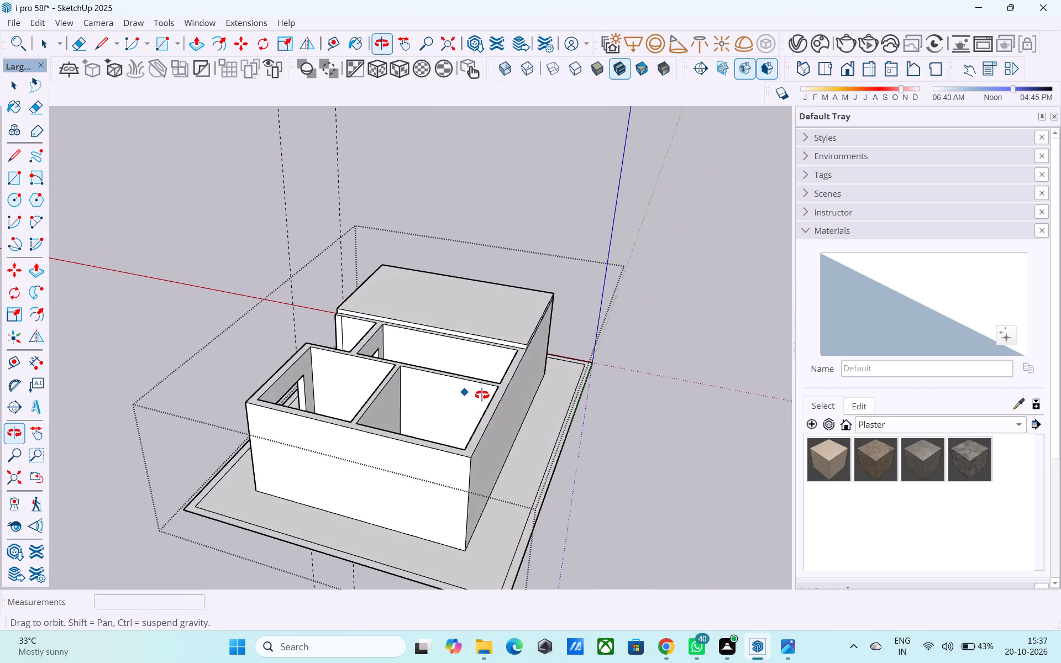
middle_drag(482, 395, 482, 396)
key(space)
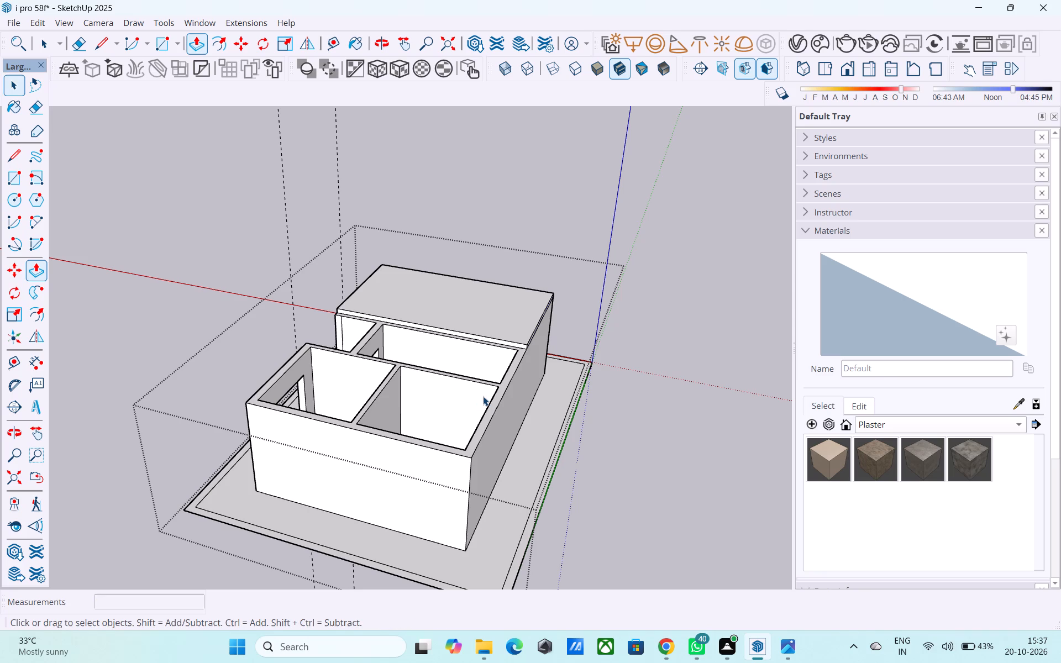
scroll(482, 362, up, 7)
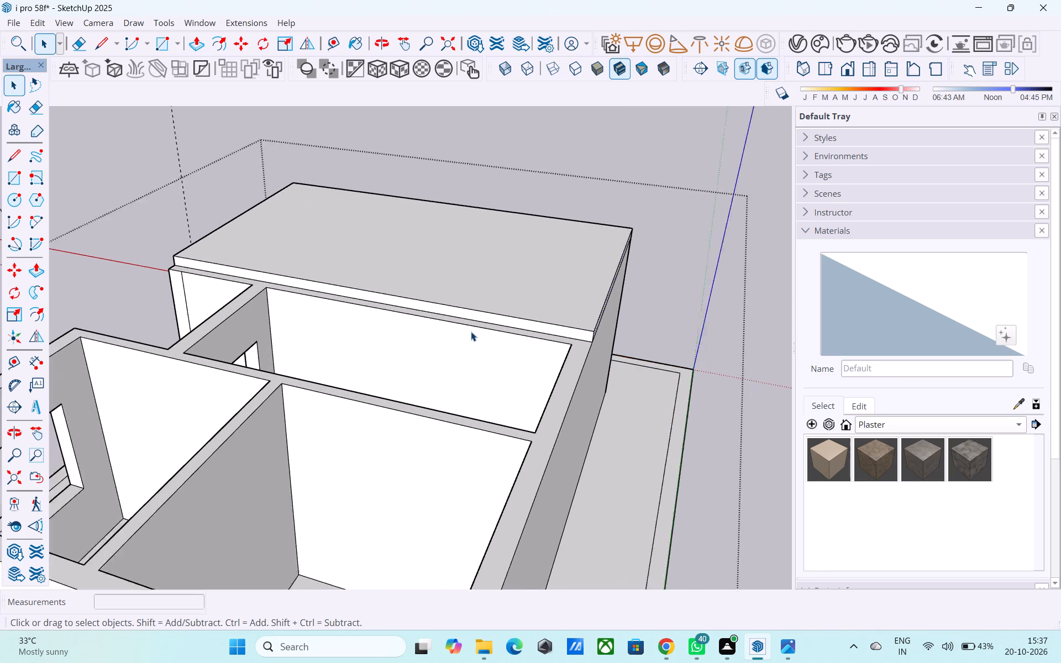
scroll(471, 331, up, 2)
click(470, 314)
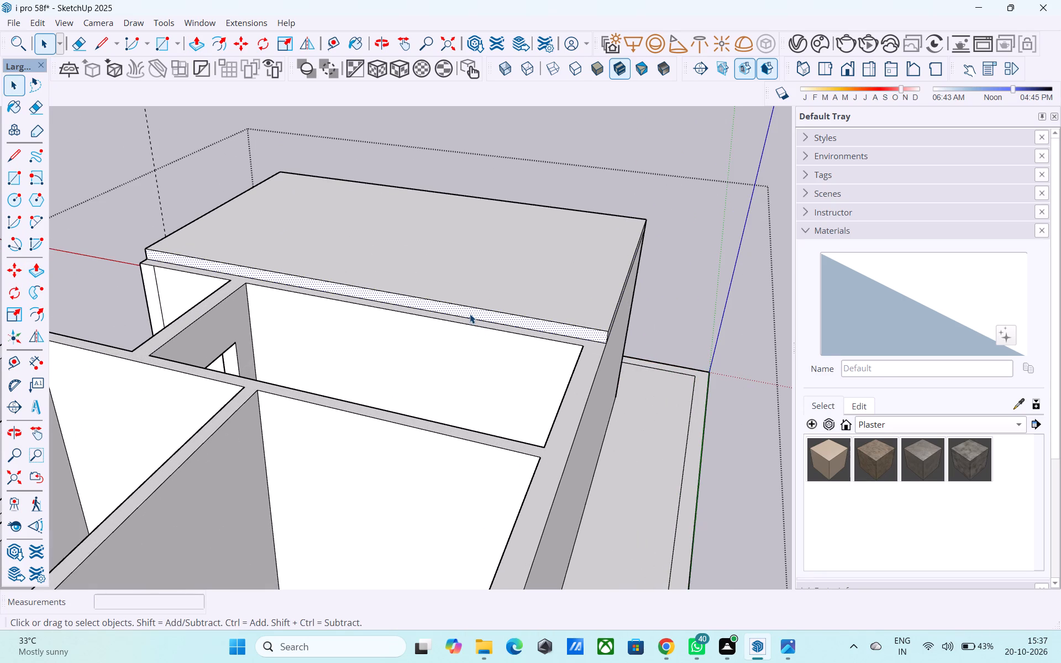
key(p)
click(470, 314)
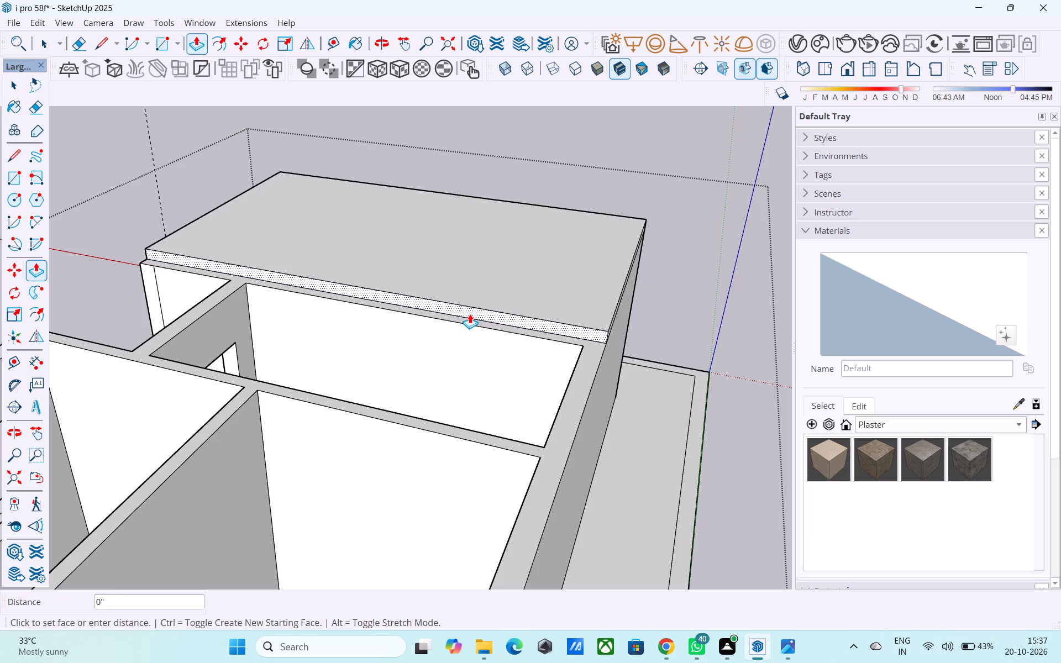
scroll(460, 335, down, 5)
click(460, 335)
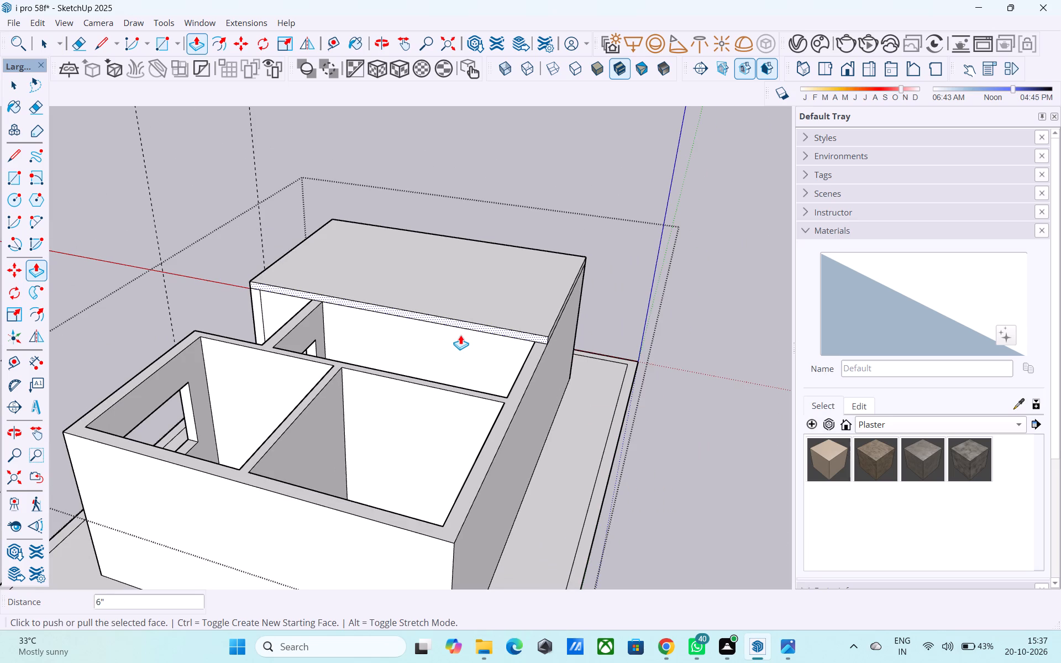
Push/Pull the slab's right side face another 7' and then 10' 9" to the house's right exterior wall.
click(468, 327)
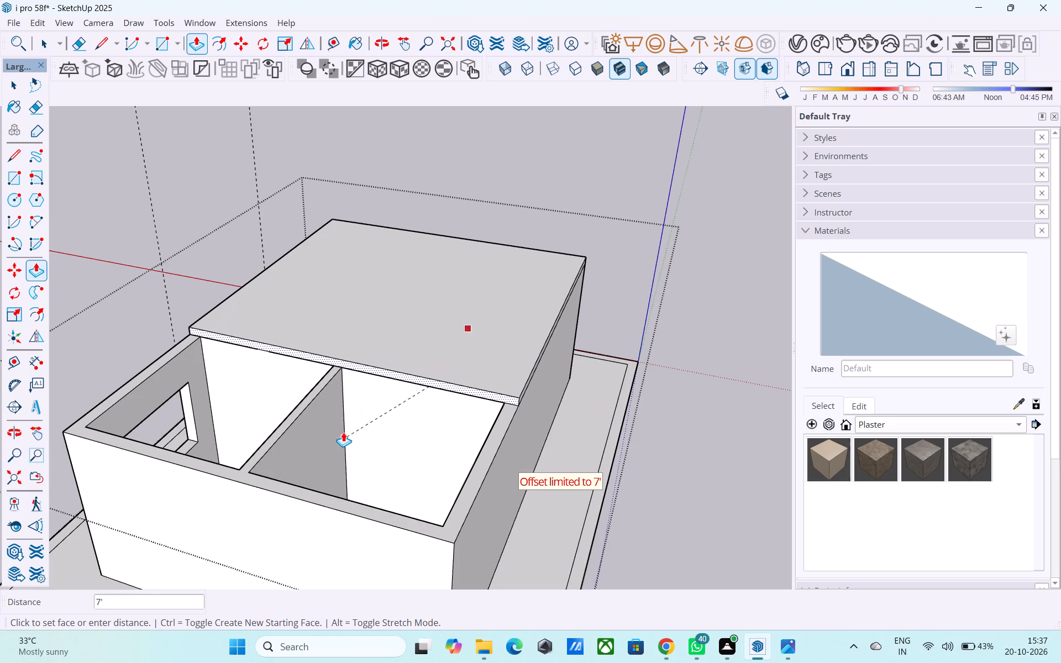
click(343, 432)
click(401, 370)
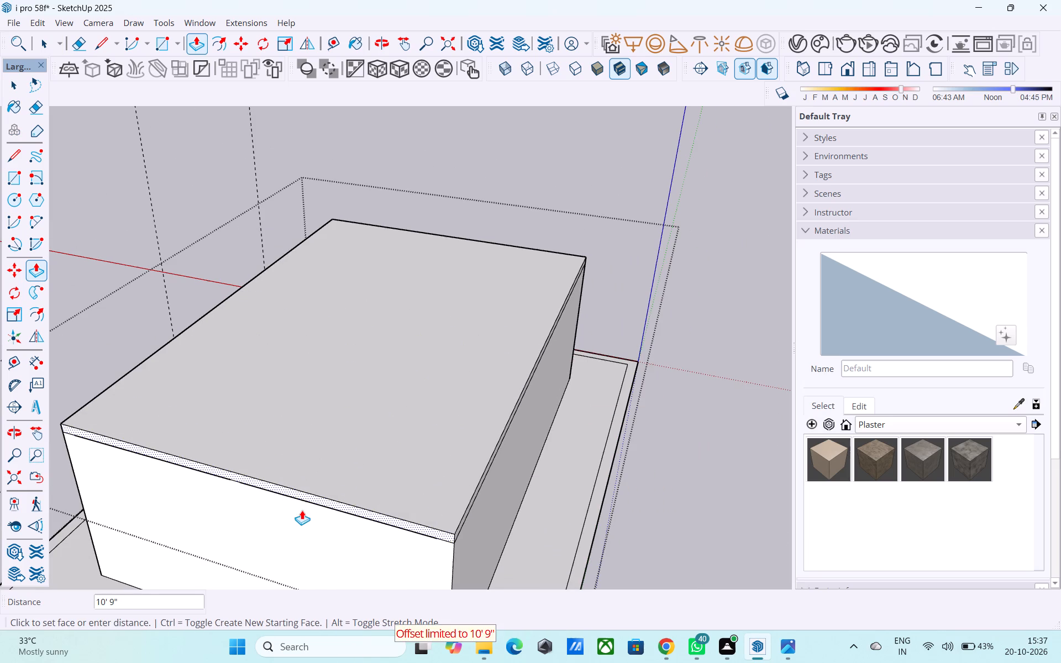
click(301, 510)
Examine the full roof slab and the front facade from the side, the front and above.
middle_drag(294, 479, 613, 427)
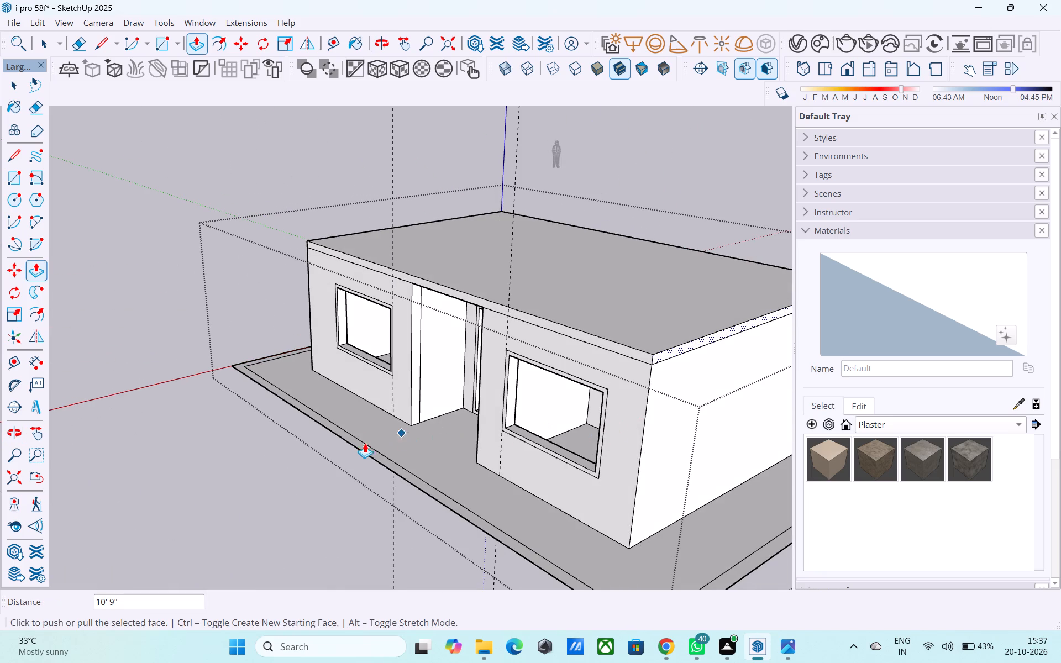
scroll(360, 444, down, 2)
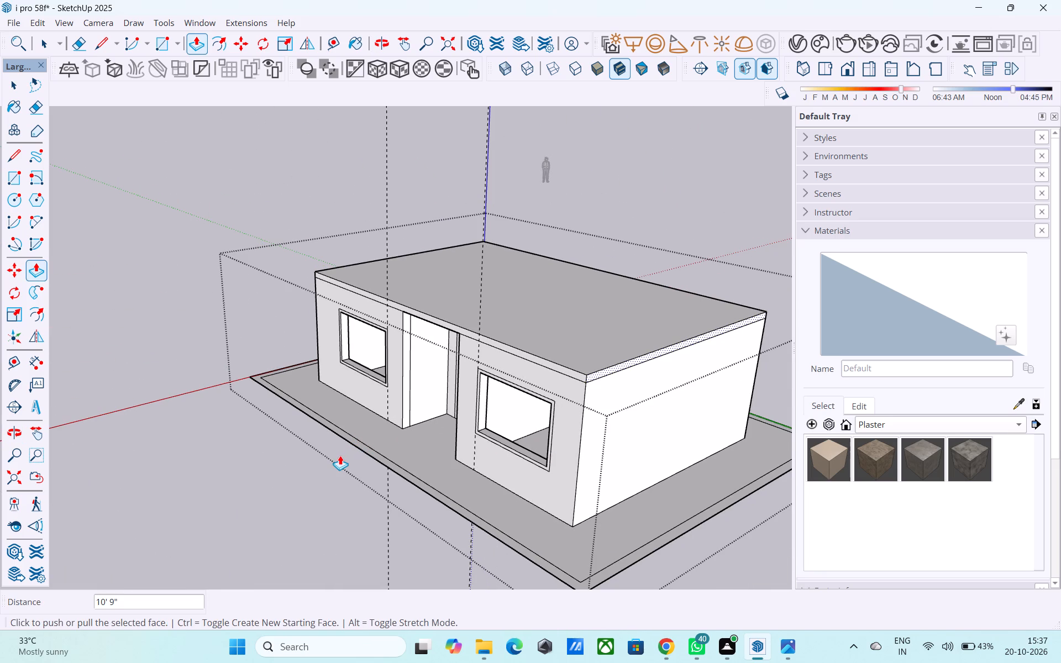
scroll(340, 455, down, 4)
middle_drag(374, 410, 608, 357)
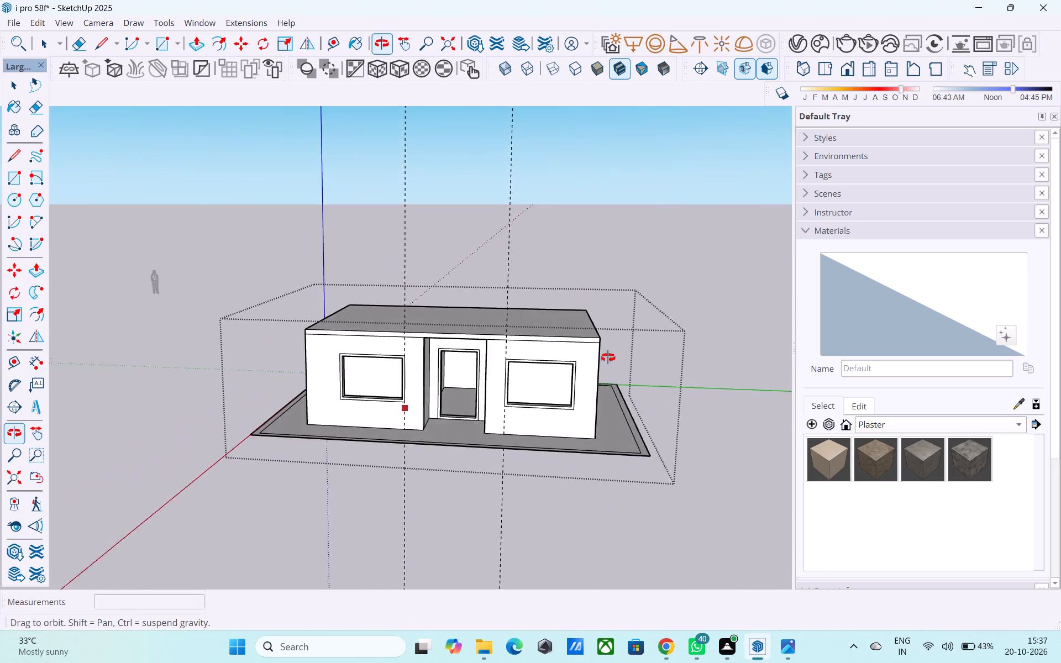
middle_drag(608, 357, 670, 365)
scroll(339, 400, down, 2)
scroll(293, 412, down, 1)
middle_drag(293, 412, 290, 424)
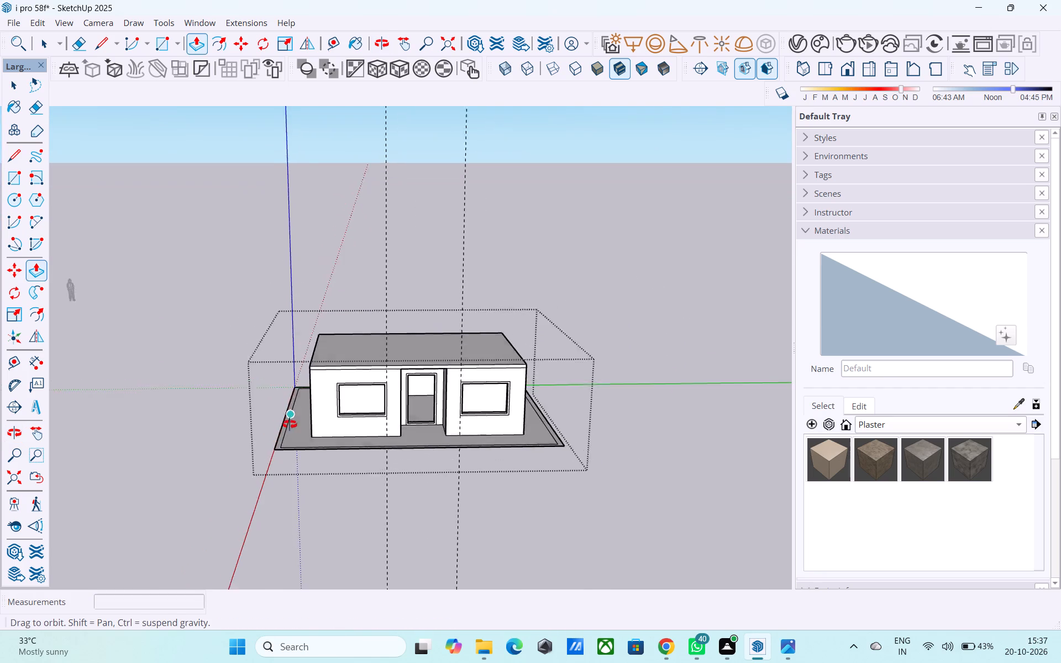
middle_drag(290, 424, 282, 423)
scroll(474, 348, up, 6)
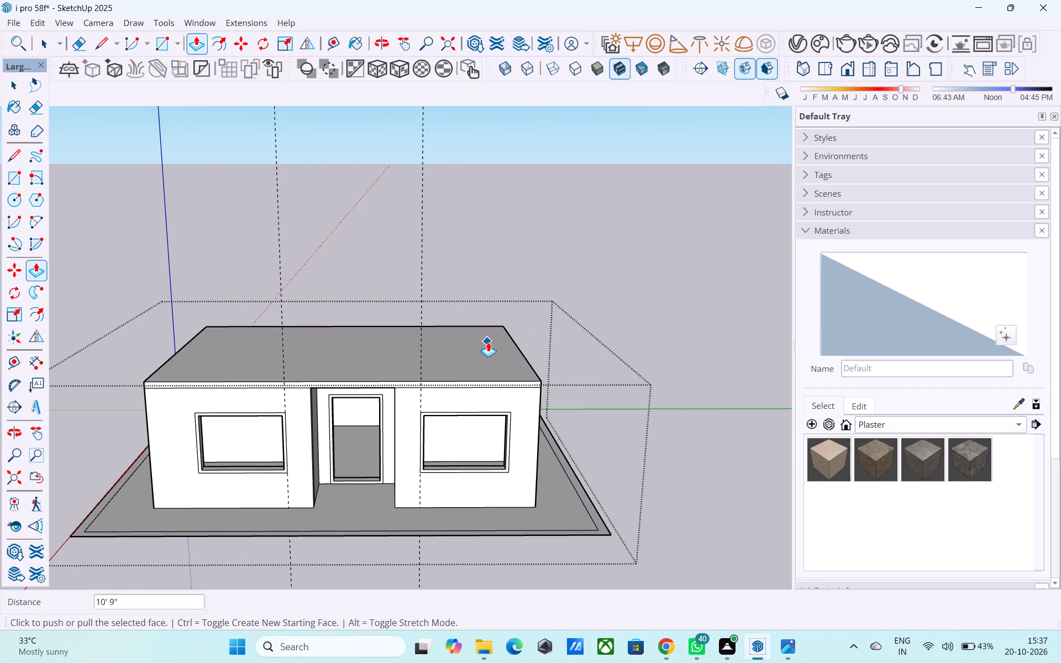
scroll(489, 337, up, 1)
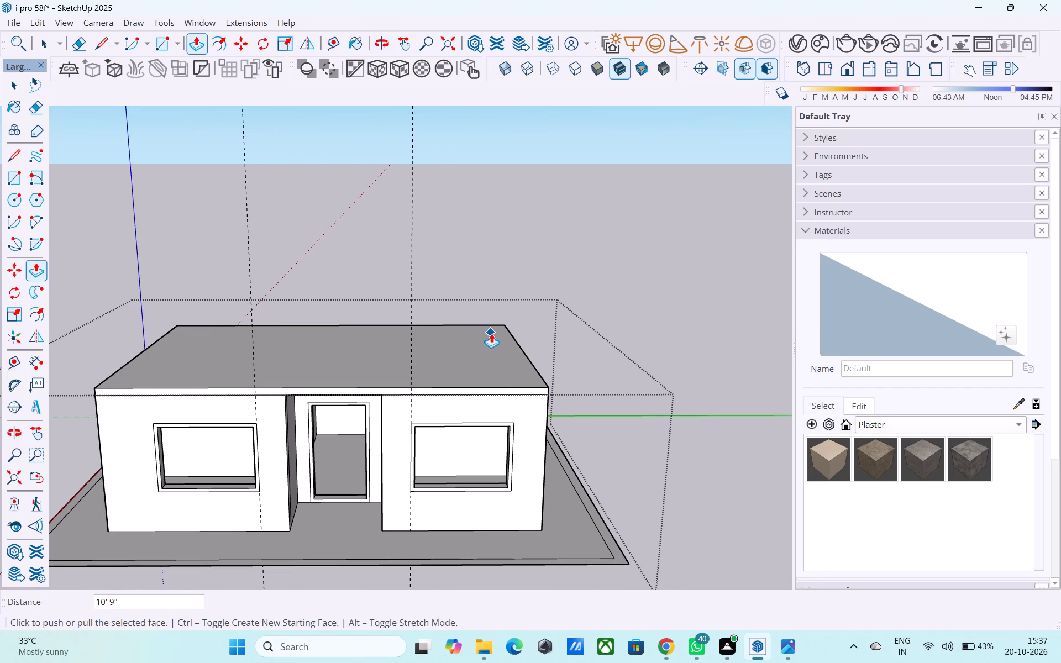
scroll(498, 329, down, 2)
middle_drag(498, 328, 505, 432)
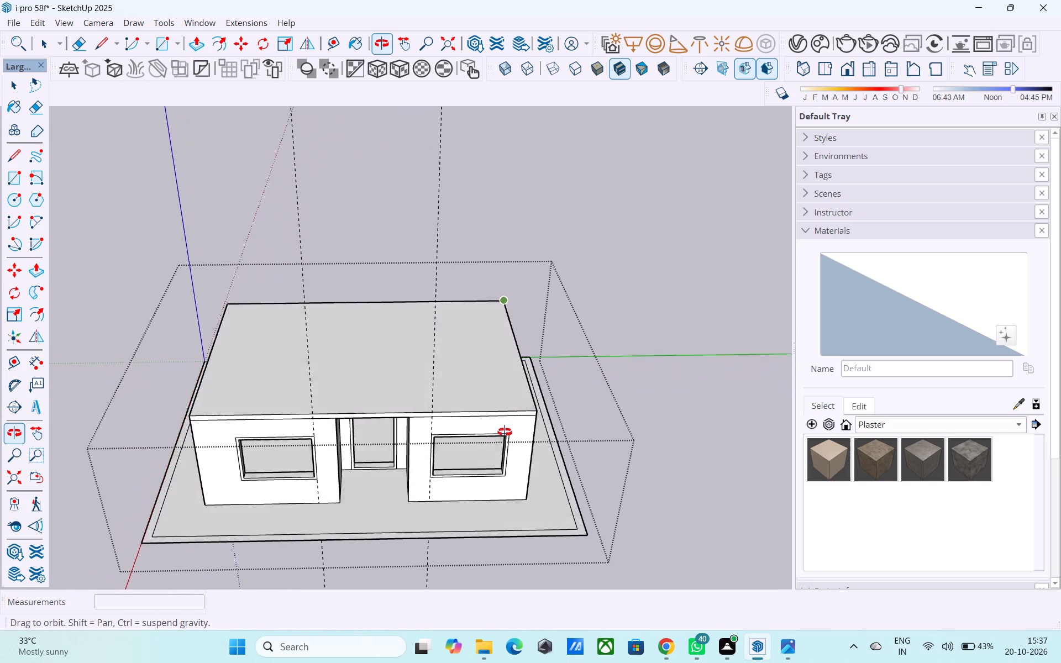
middle_drag(505, 432, 498, 524)
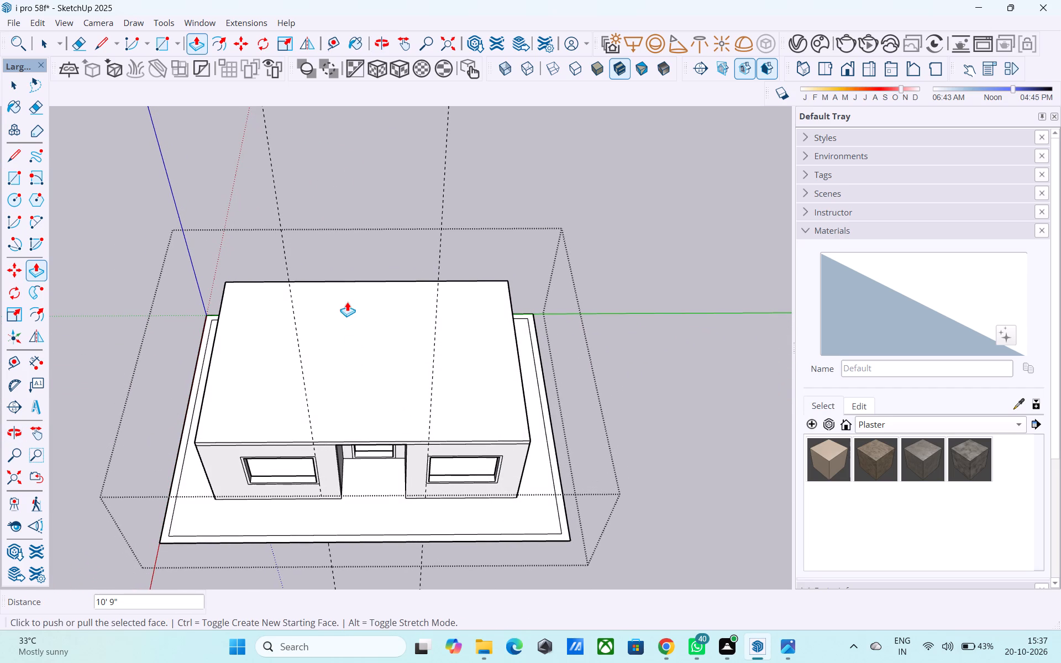
scroll(679, 234, down, 1)
middle_drag(680, 235, 671, 248)
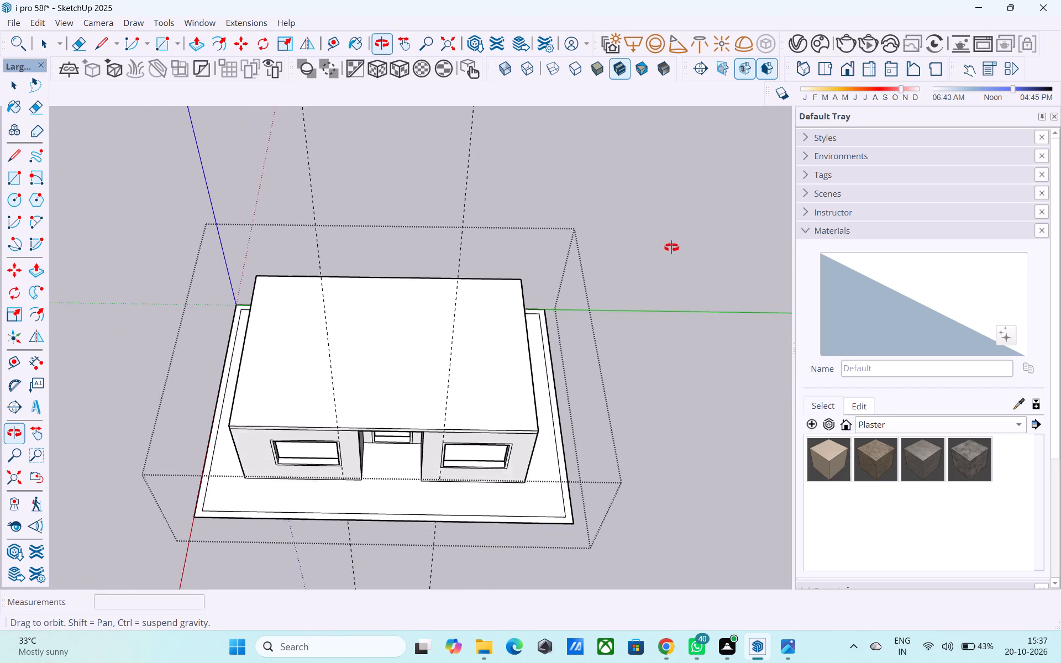
middle_drag(671, 248, 670, 261)
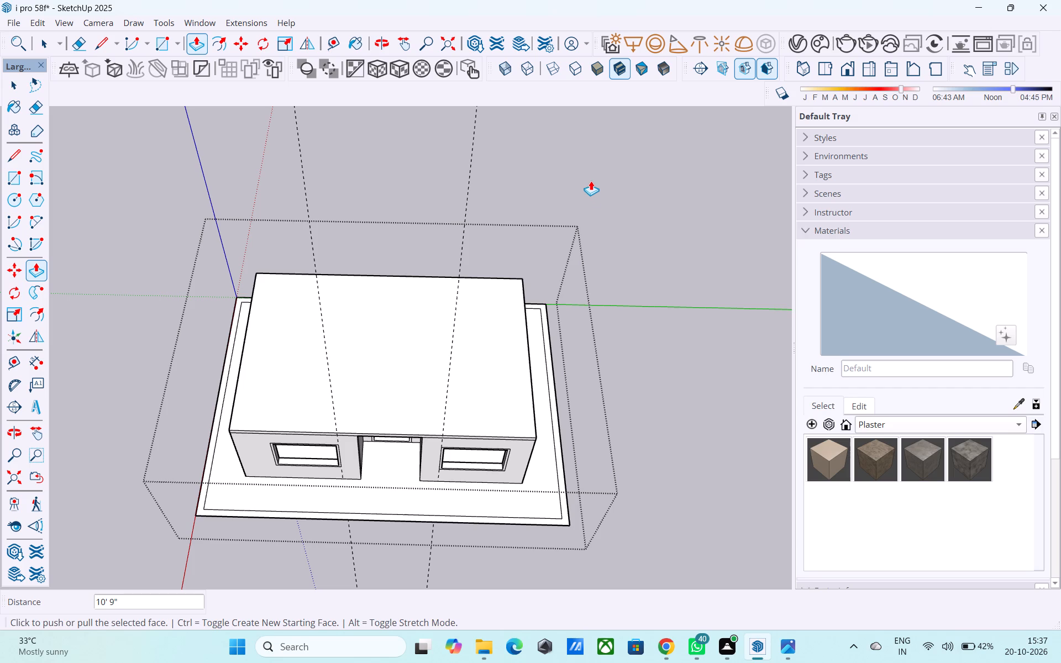
Offset the outline of the roof slab's top face inward by 9".
middle_drag(585, 175, 598, 142)
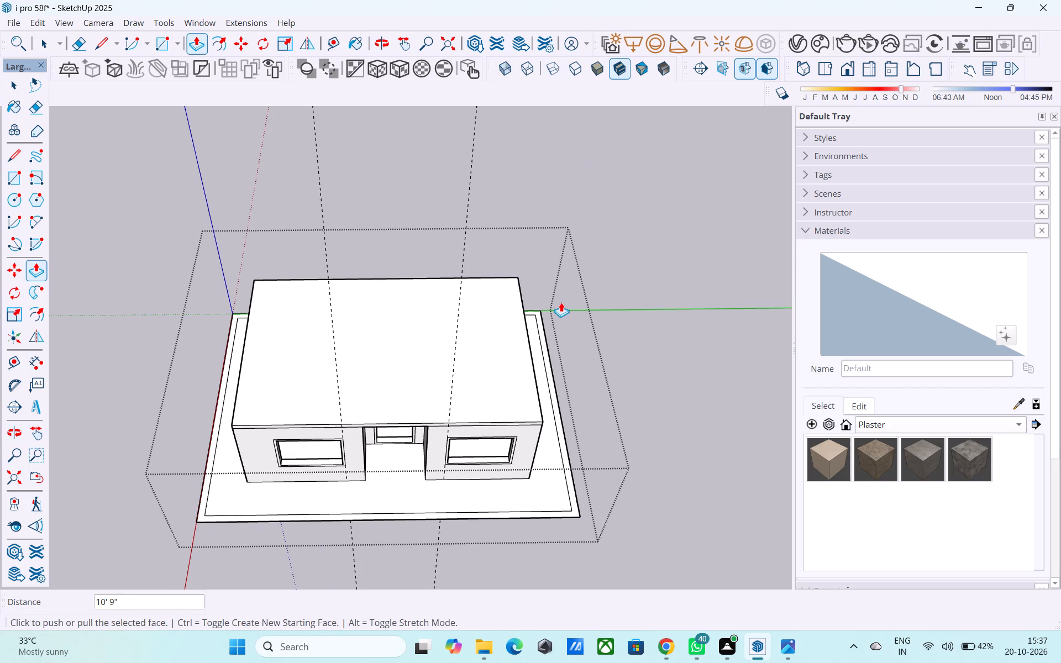
scroll(561, 302, down, 3)
middle_drag(477, 413, 362, 360)
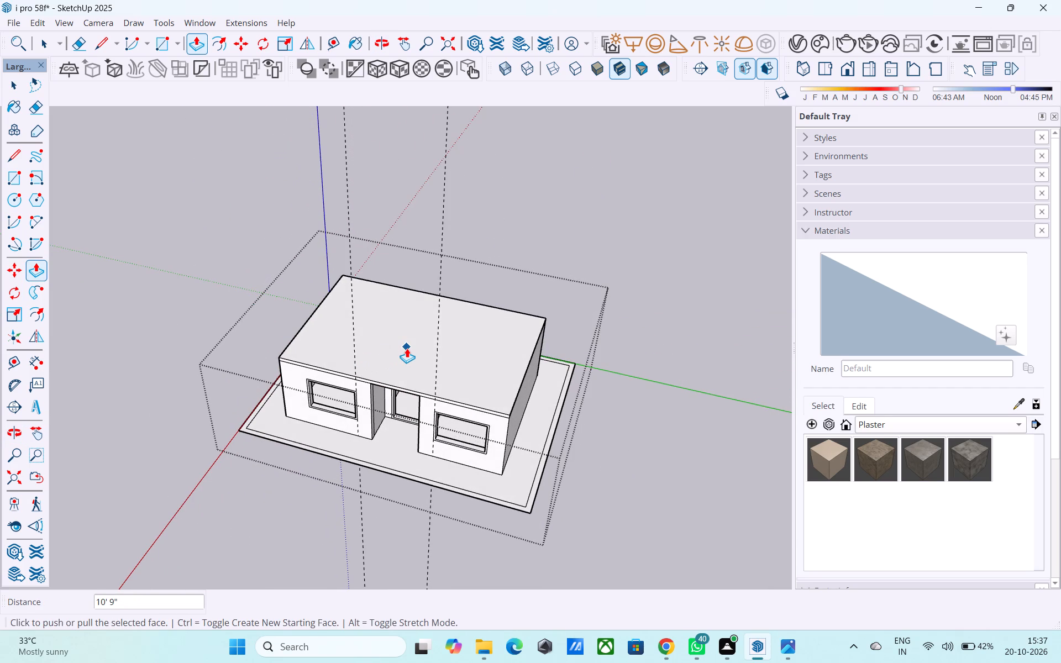
scroll(407, 348, up, 4)
key(space)
click(406, 347)
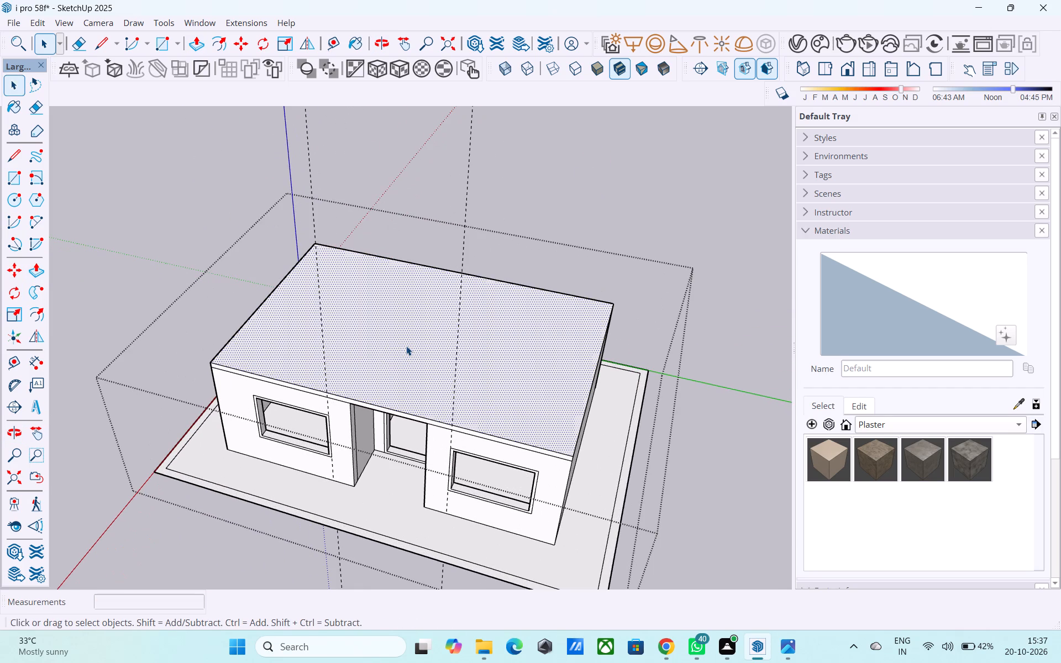
key(f)
click(406, 342)
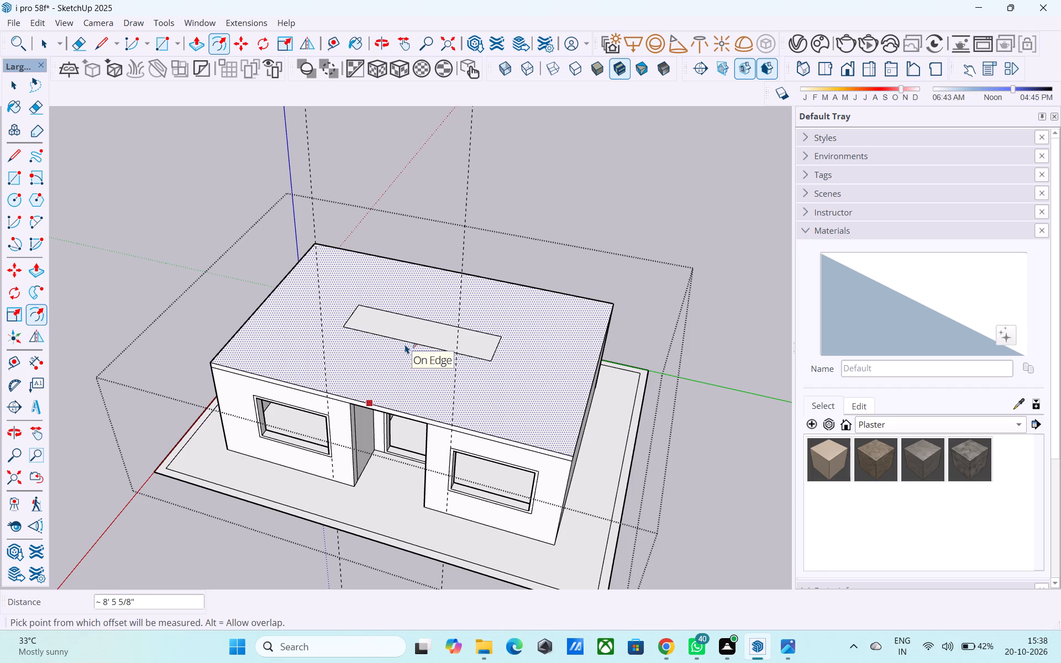
key(9)
key(shift+quotedbl)
key(Return)
key(space)
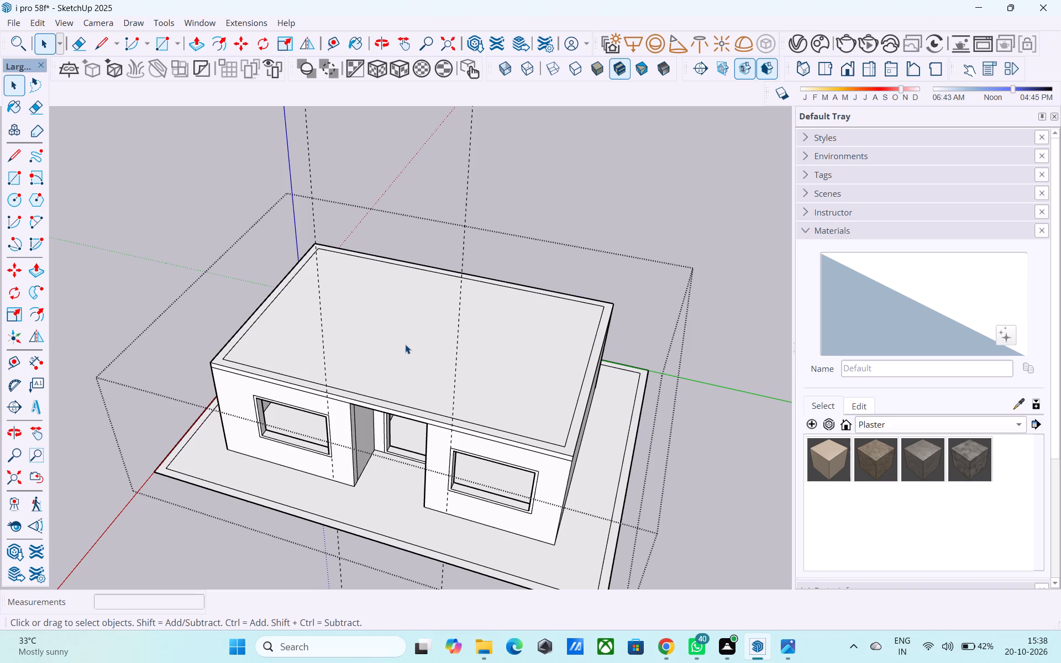
Measure the bottom edge of the front wall from the house's right corner to the entrance recess with the Line tool.
middle_drag(472, 450, 470, 420)
middle_drag(407, 388, 385, 371)
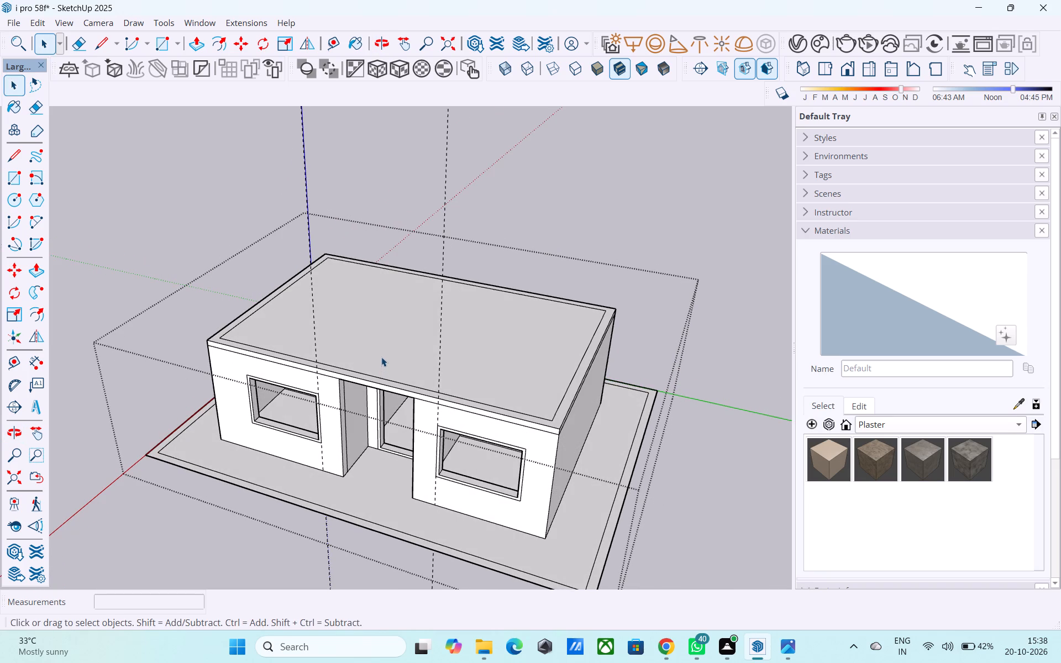
click(103, 46)
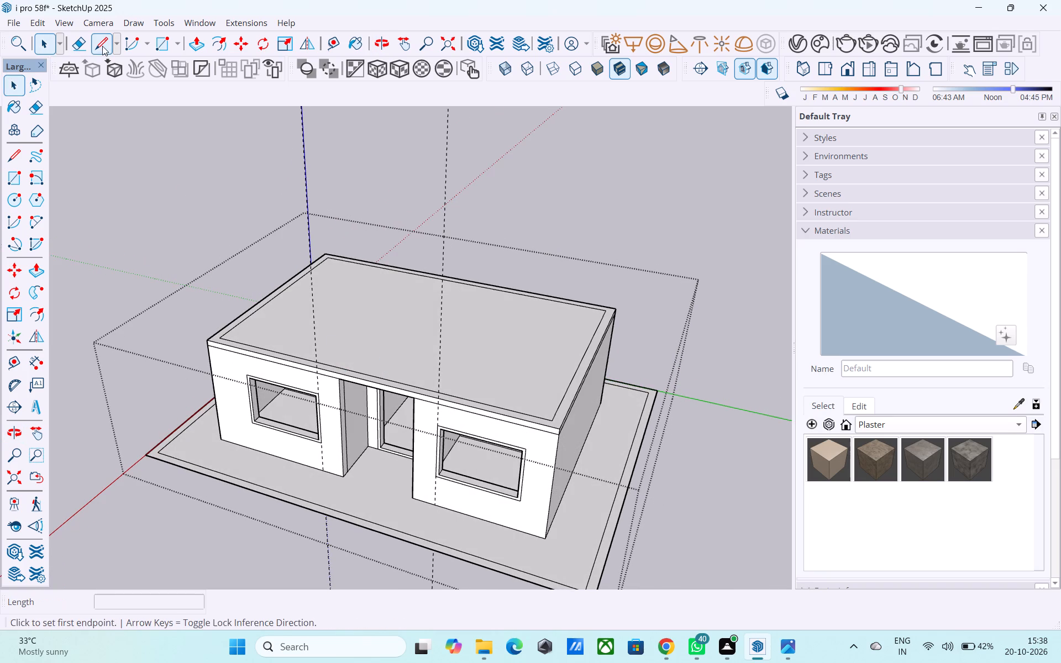
scroll(125, 286, down, 2)
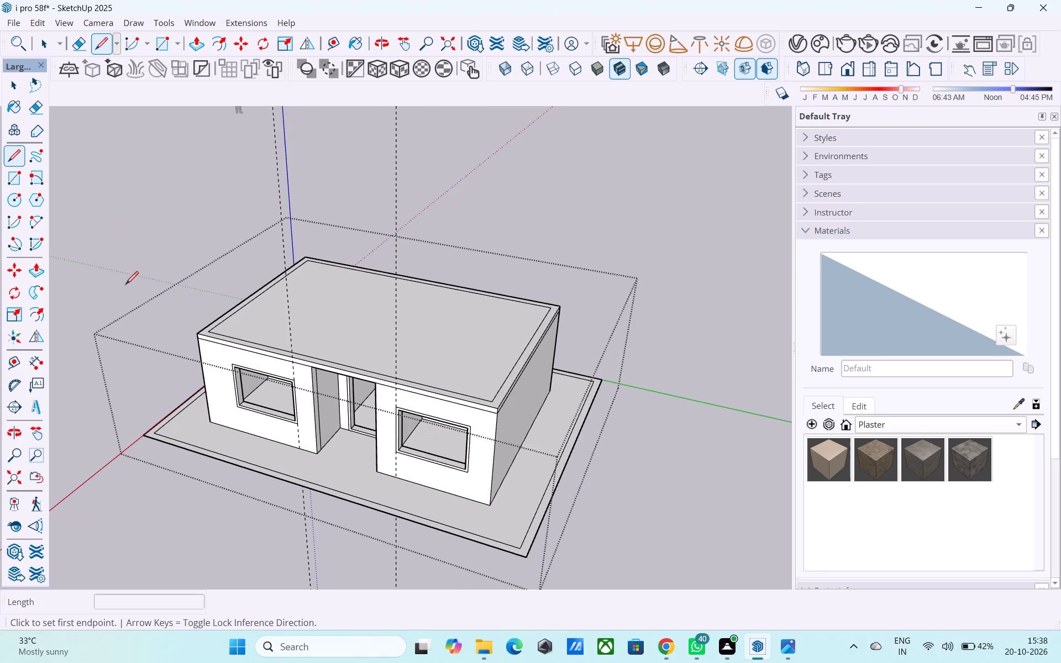
middle_drag(178, 336, 393, 370)
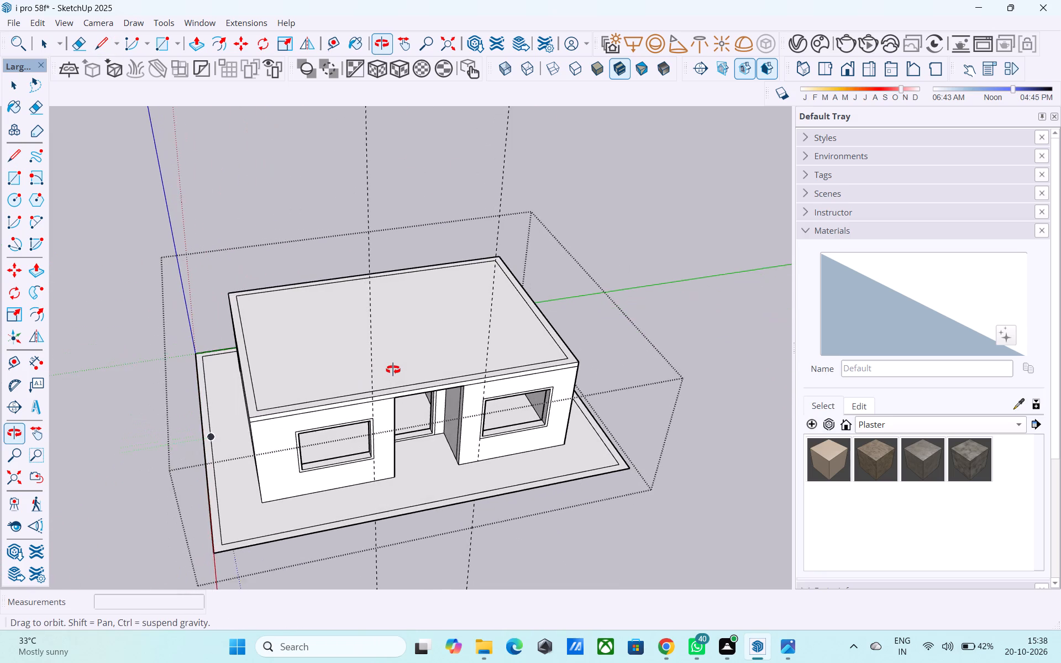
middle_drag(393, 370, 395, 367)
scroll(554, 493, up, 6)
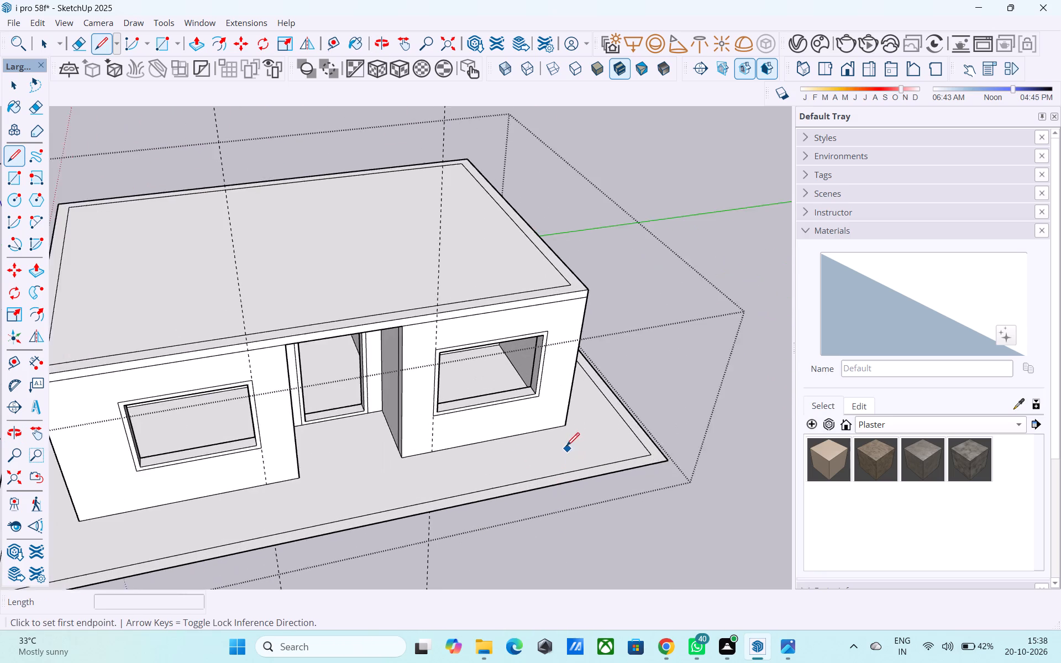
scroll(566, 447, up, 2)
click(566, 415)
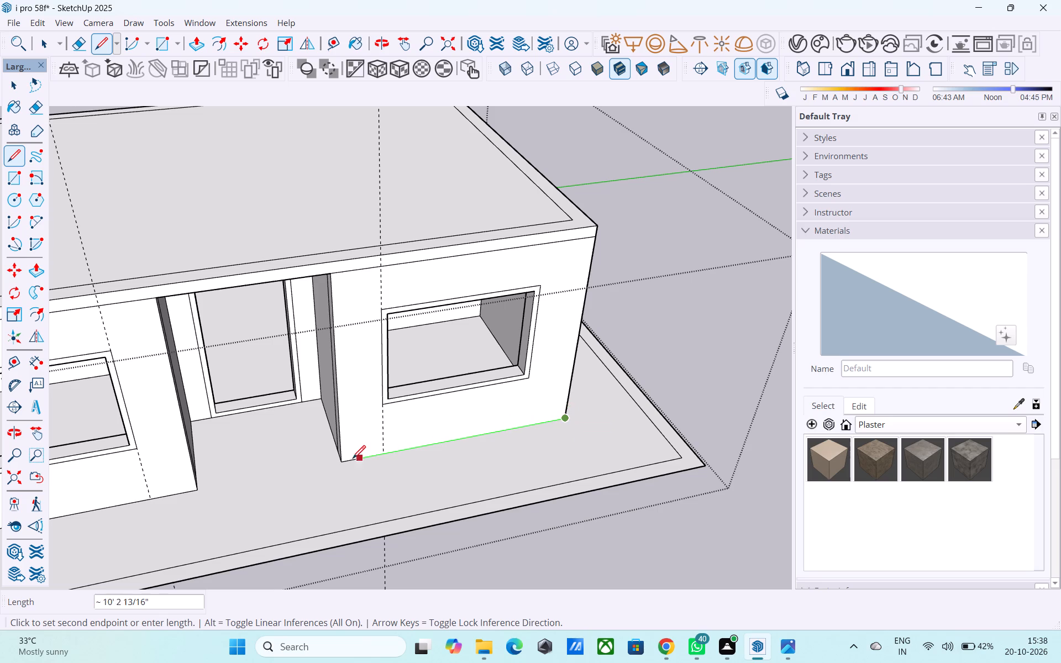
middle_drag(343, 460, 438, 434)
scroll(406, 446, up, 4)
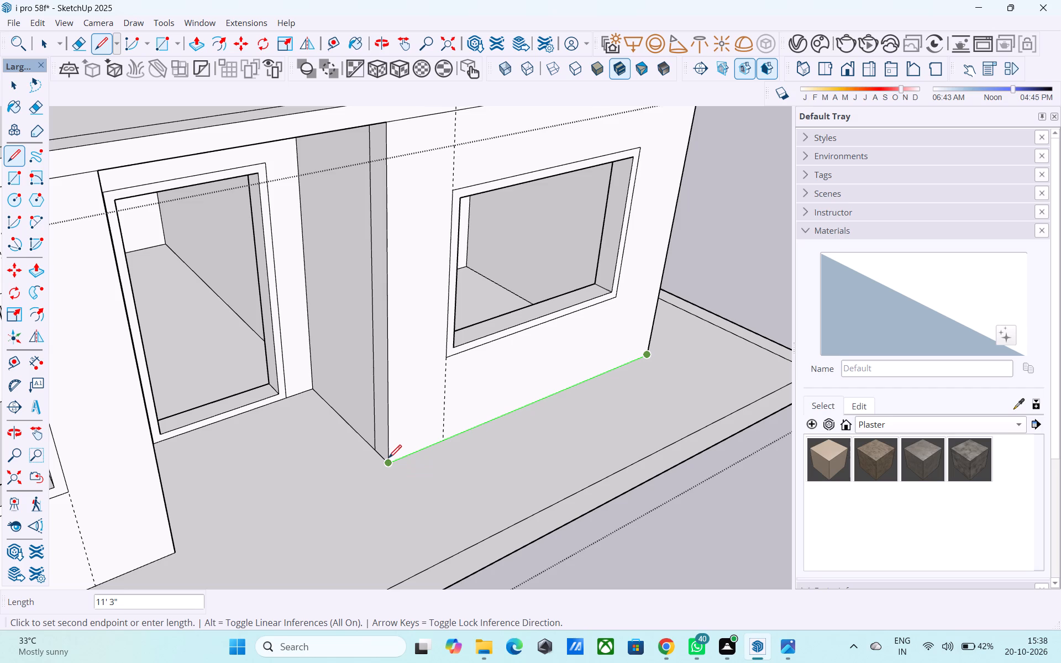
scroll(372, 461, down, 4)
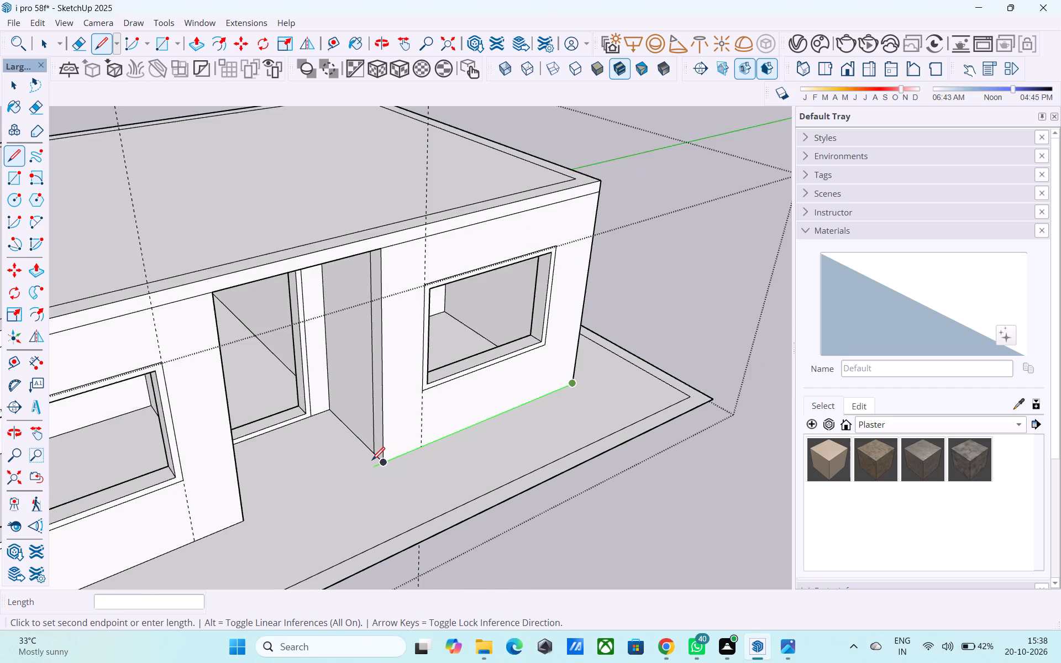
scroll(372, 461, down, 2)
middle_drag(607, 386, 553, 389)
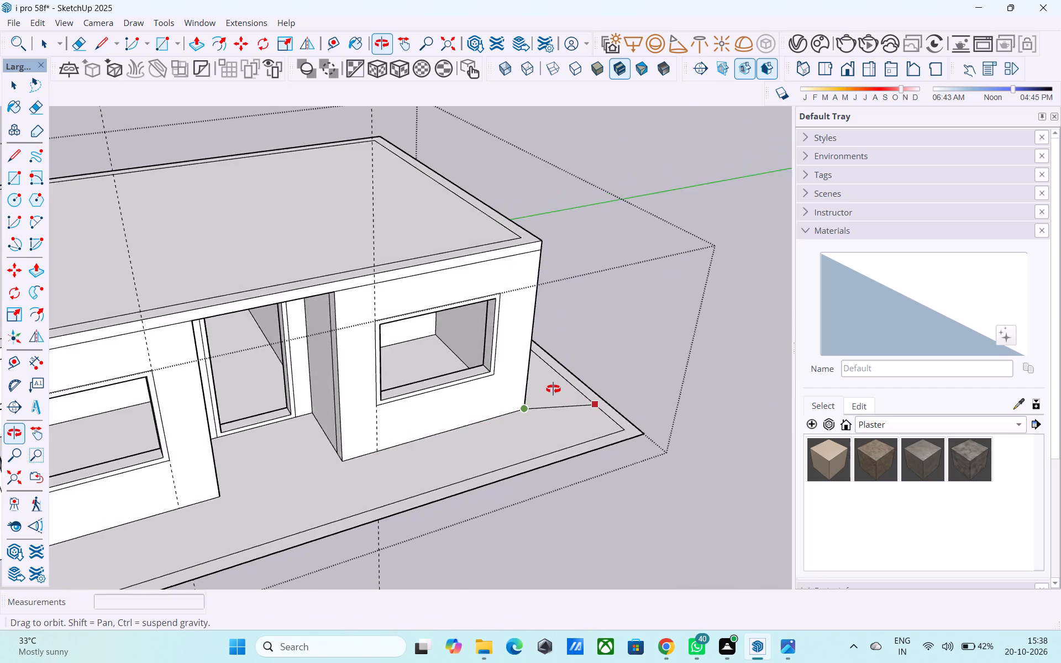
middle_drag(553, 389, 423, 383)
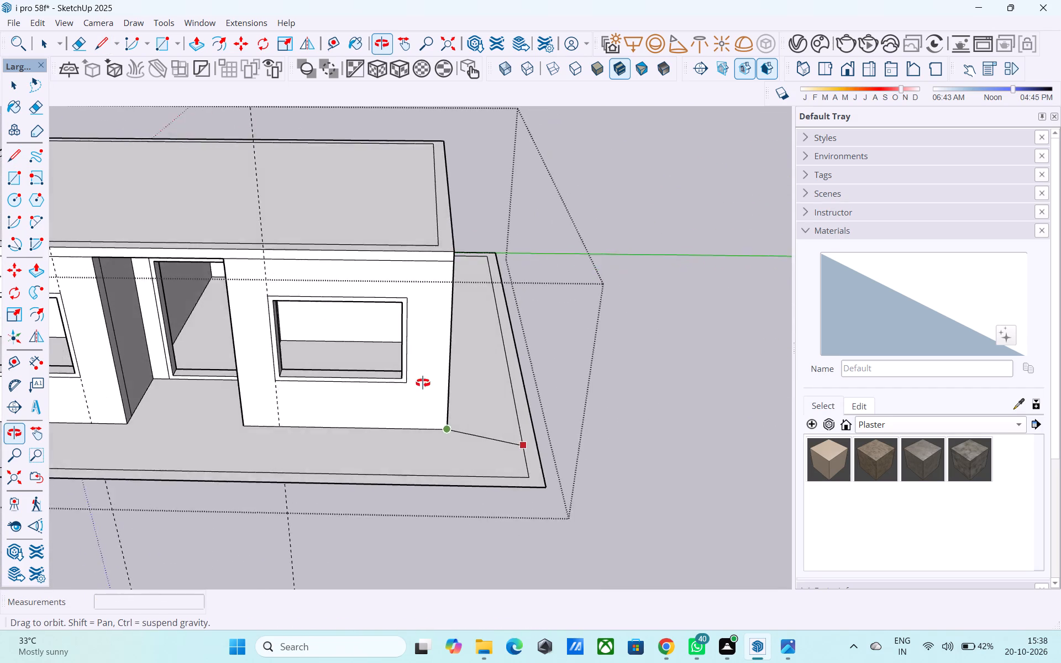
middle_drag(423, 383, 444, 390)
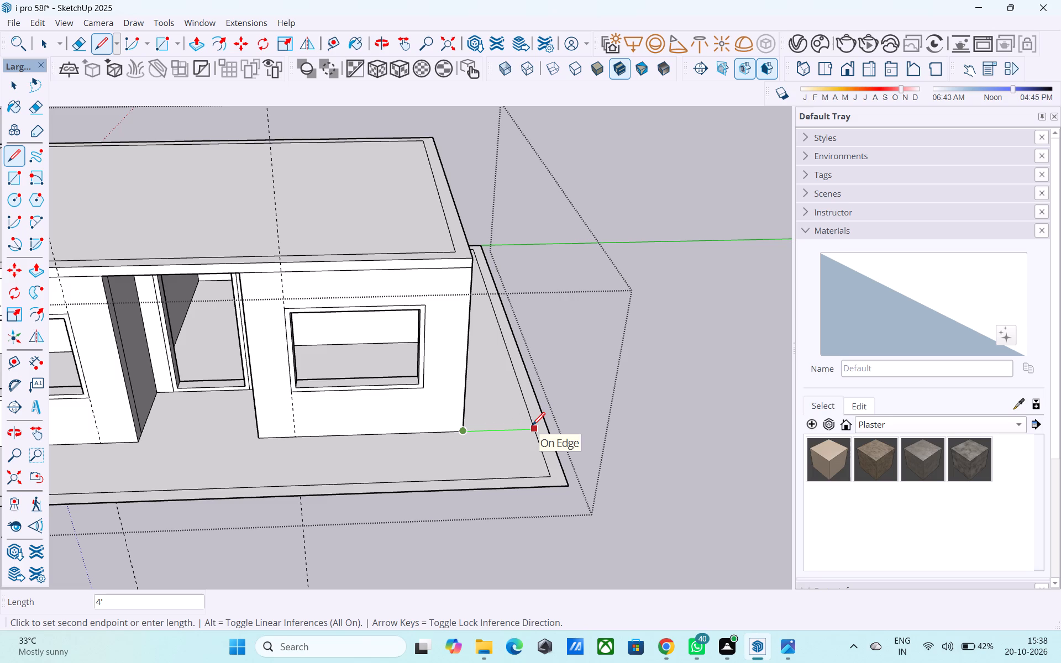
scroll(543, 417, down, 6)
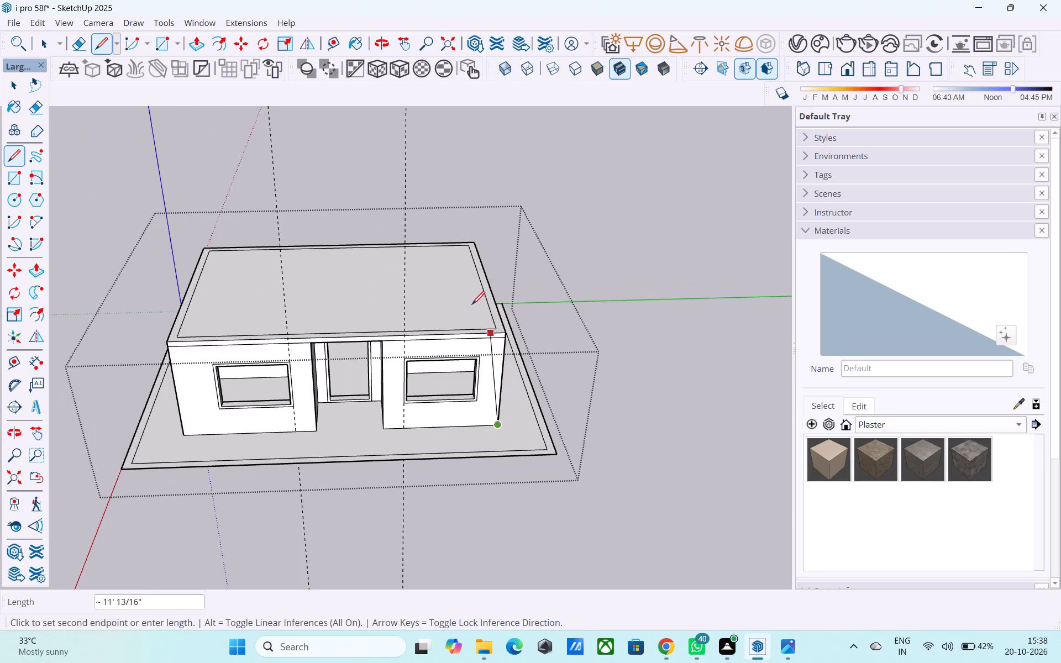
middle_drag(468, 301, 461, 329)
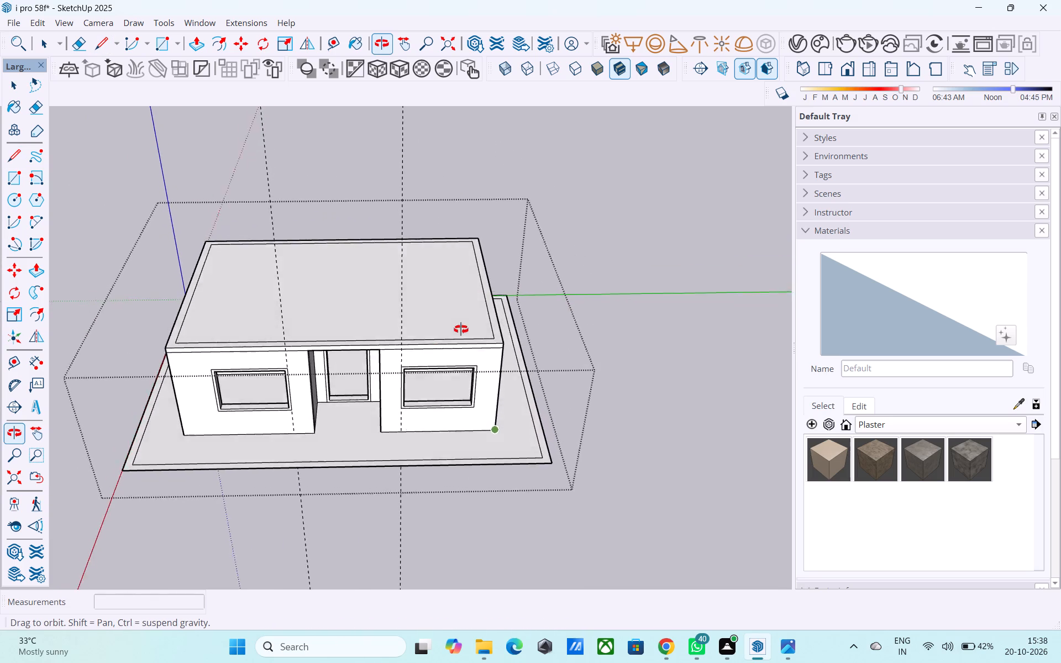
middle_drag(461, 329, 451, 390)
middle_drag(471, 411, 480, 527)
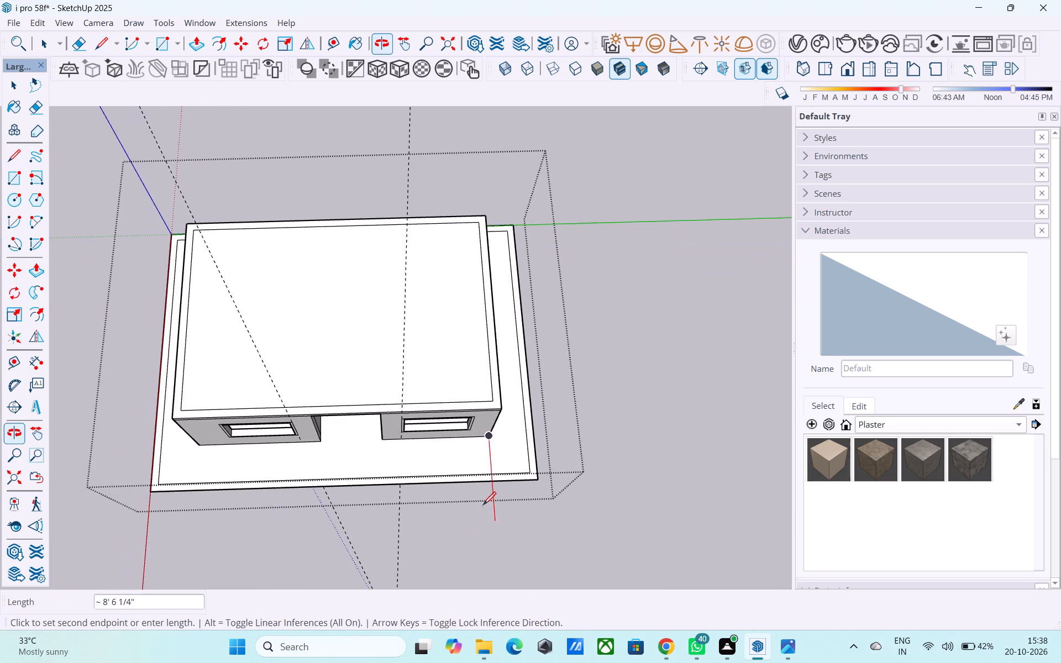
scroll(472, 380, up, 7)
key(space)
Copy the right outer edge of the roof slab's top face 11'3" inward, towards the entrance recess.
middle_drag(519, 414, 491, 391)
click(521, 412)
key(m)
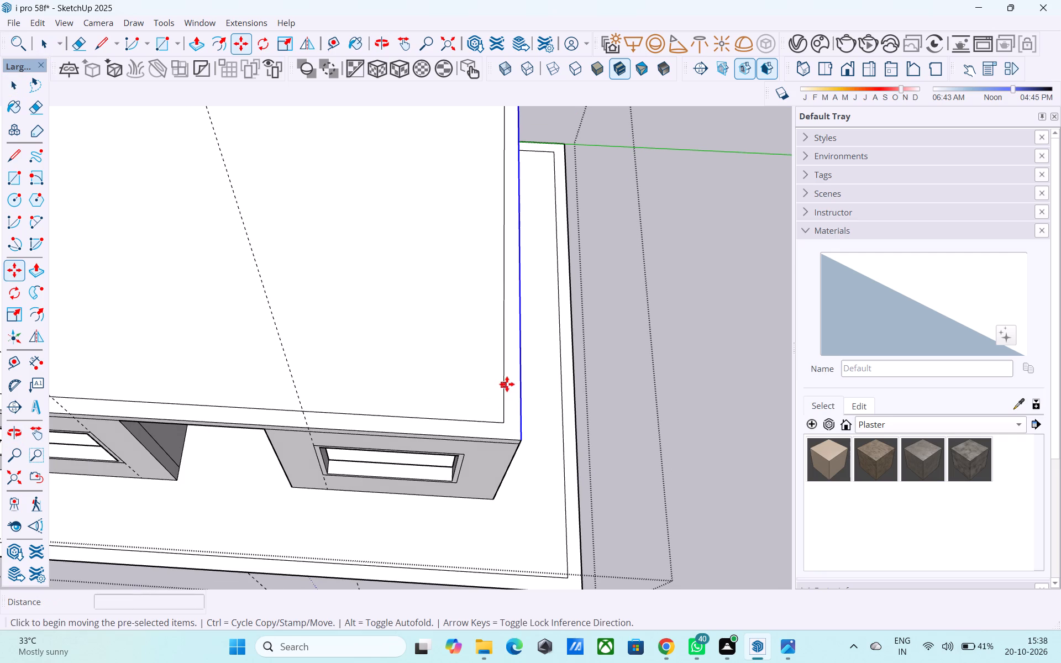
click(521, 442)
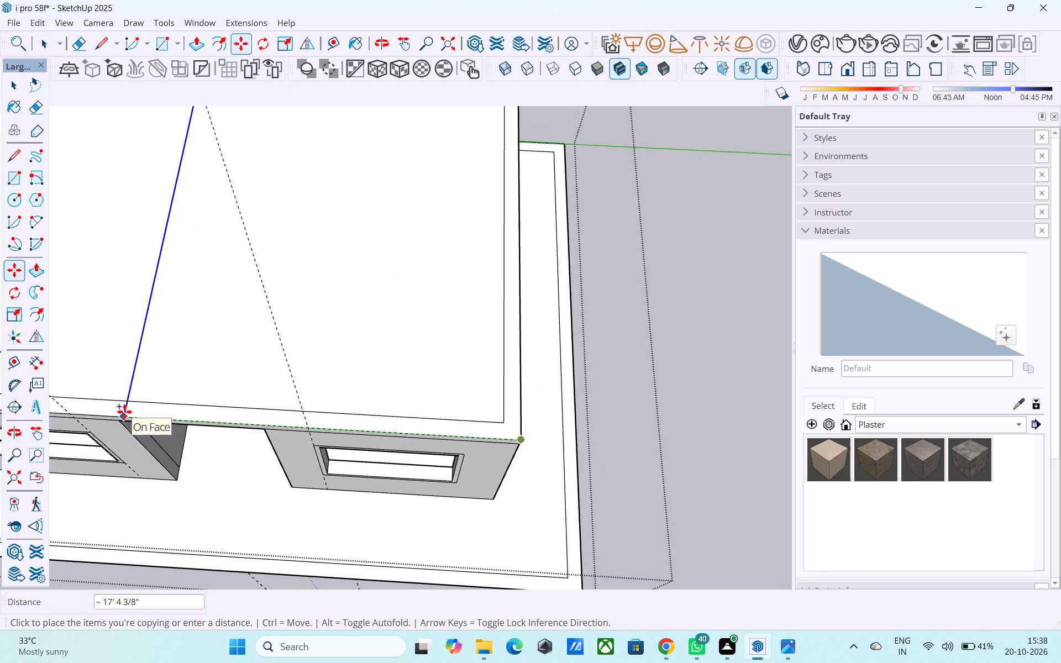
text(11')
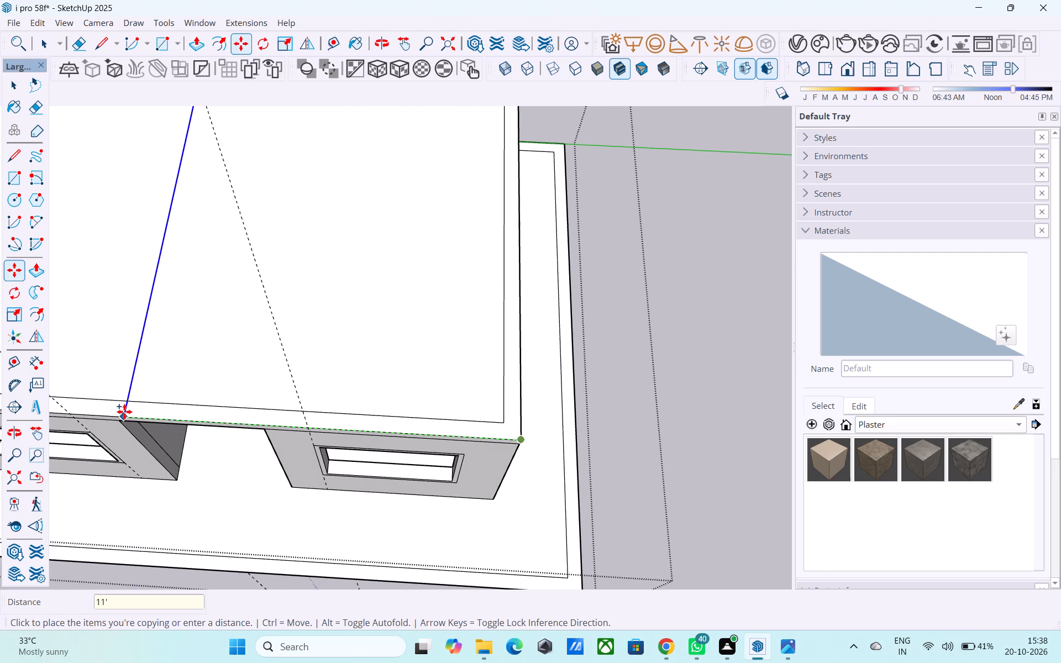
text(3")
key(Return)
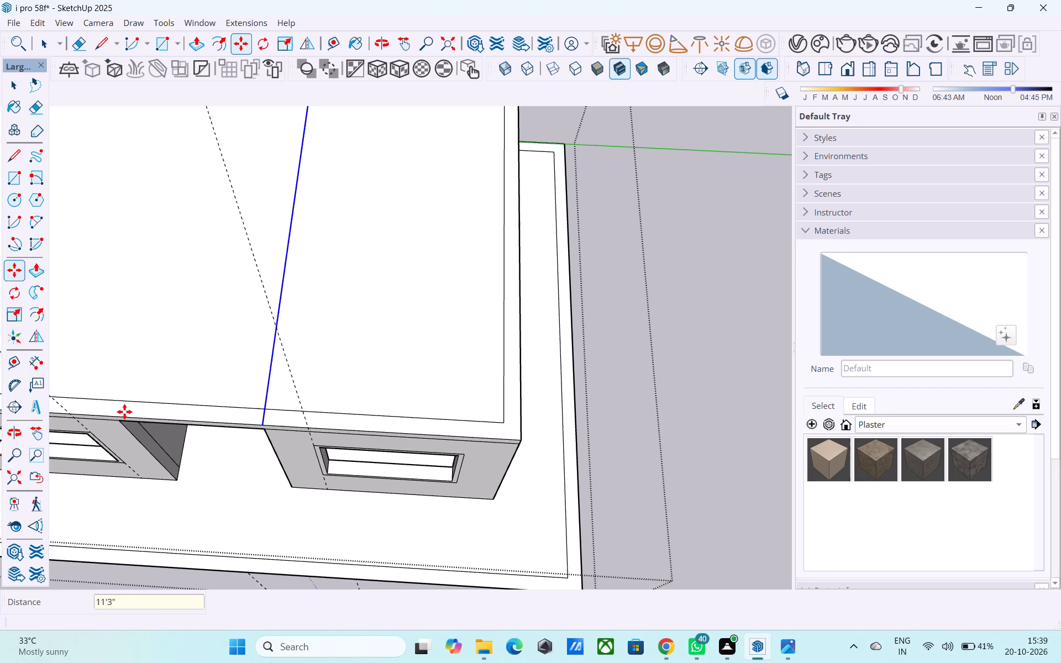
scroll(224, 424, down, 1)
middle_drag(264, 418, 318, 336)
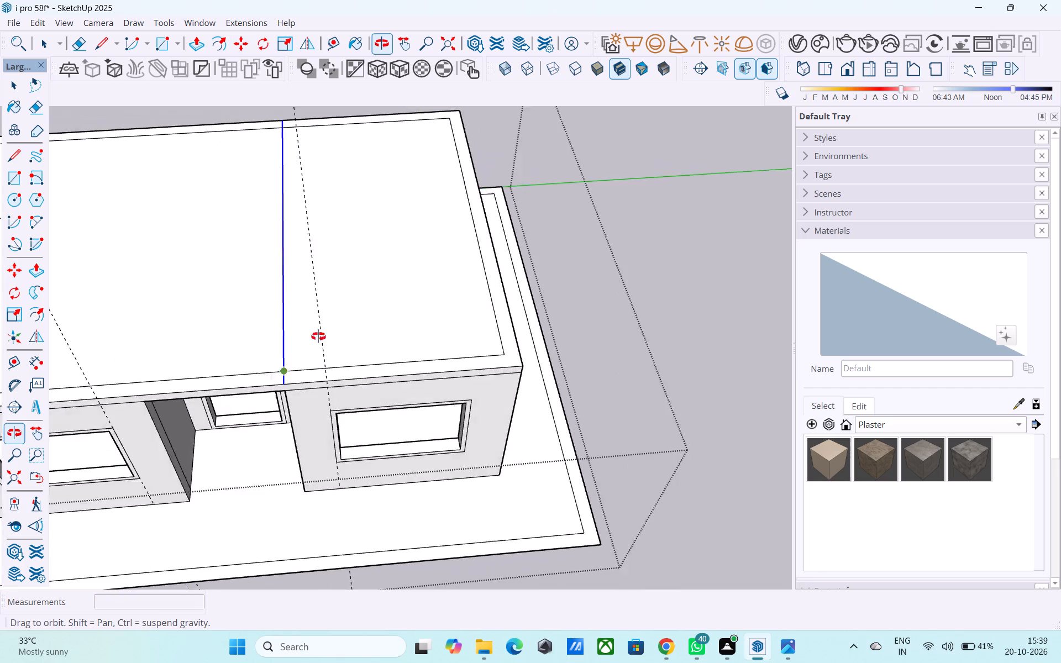
middle_drag(318, 336, 334, 247)
scroll(274, 269, up, 7)
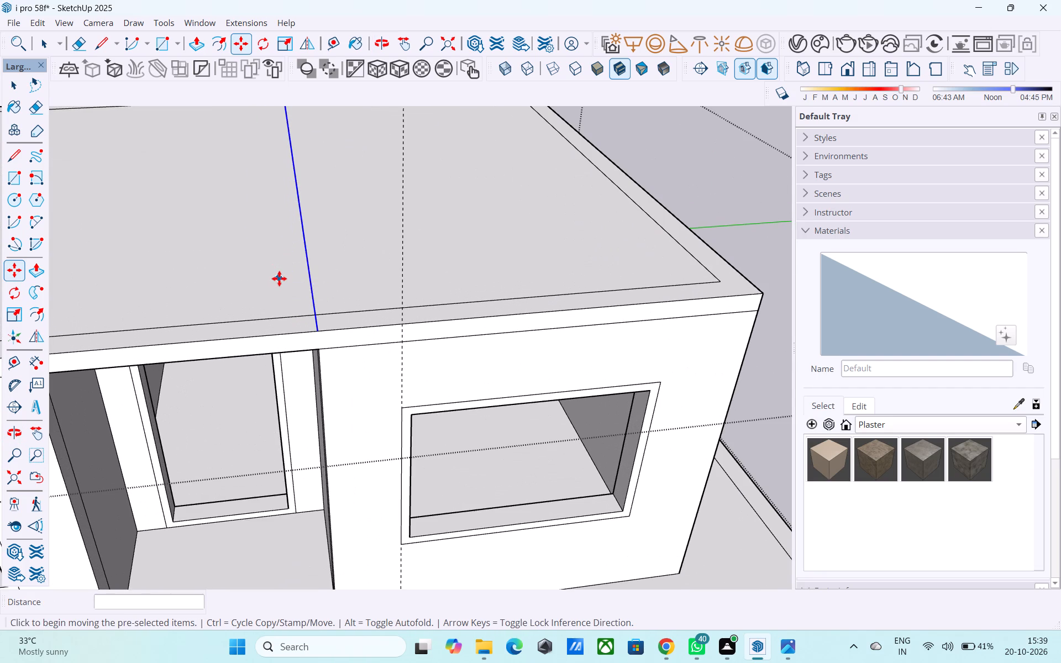
key(space)
Examine the copied roof edge against the entrance recess wall from the front, the side and above.
scroll(290, 264, down, 3)
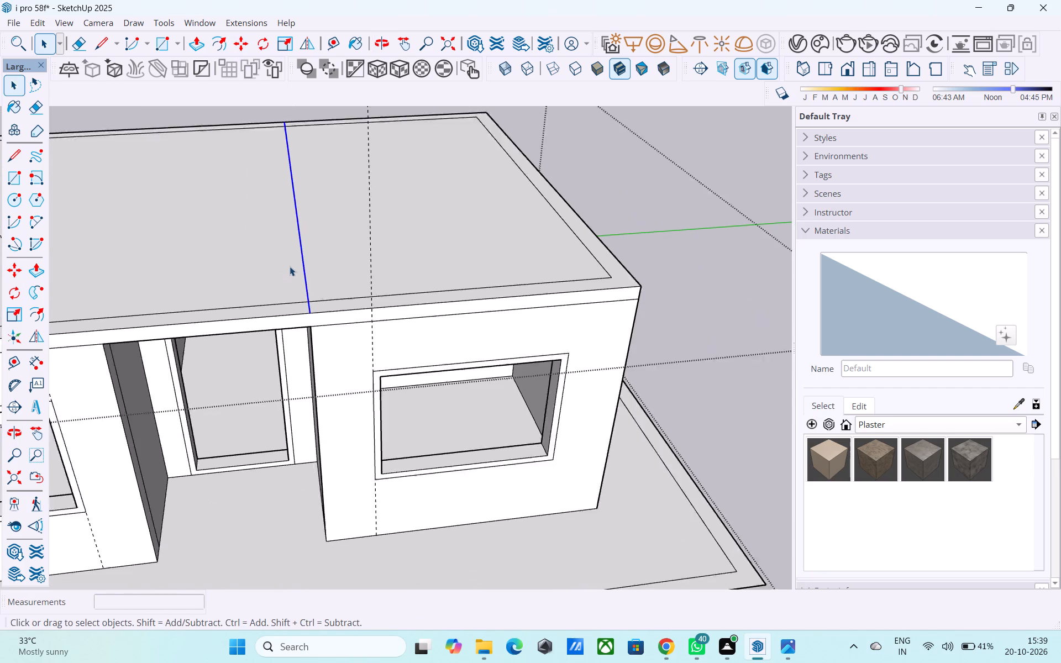
scroll(290, 266, down, 2)
middle_drag(353, 276, 133, 190)
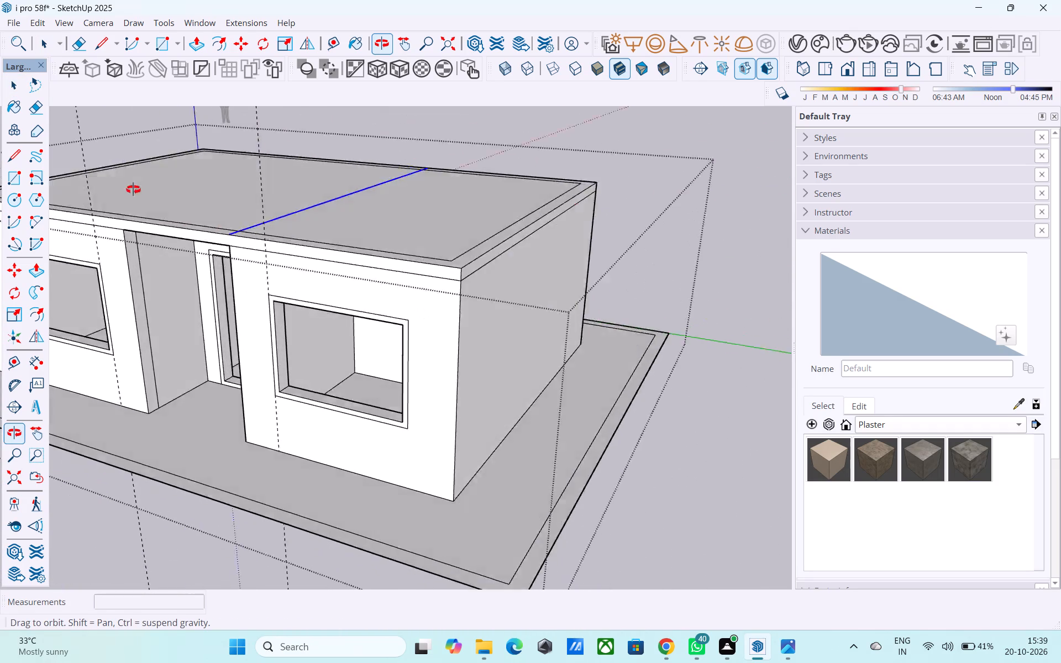
middle_drag(133, 190, 129, 182)
middle_drag(205, 257, 362, 302)
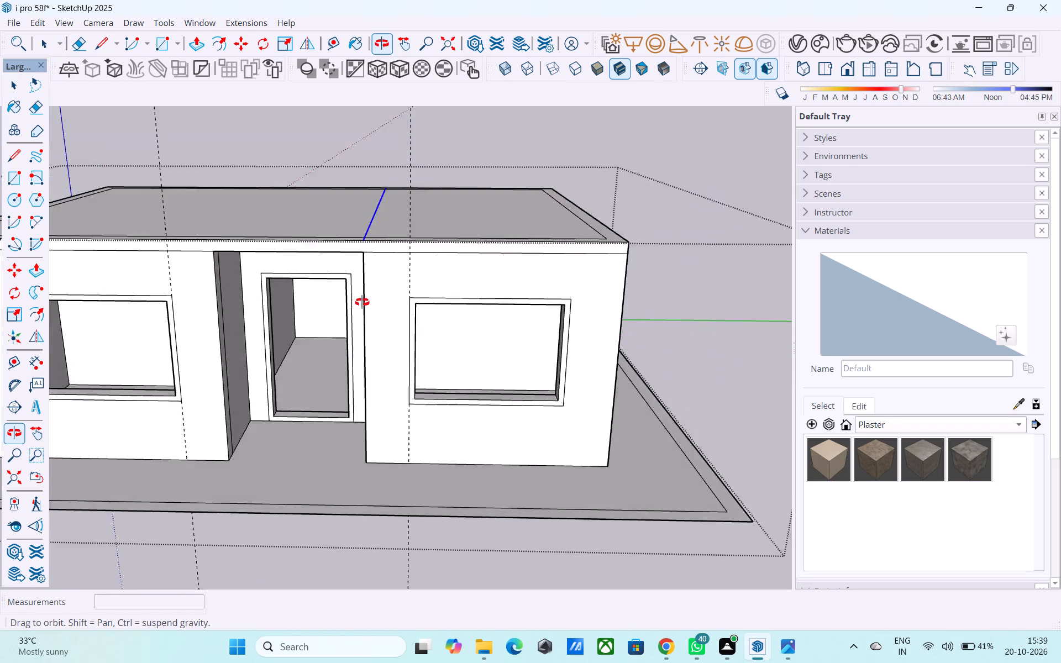
middle_drag(362, 302, 338, 357)
middle_drag(335, 368, 372, 424)
middle_drag(407, 333, 410, 289)
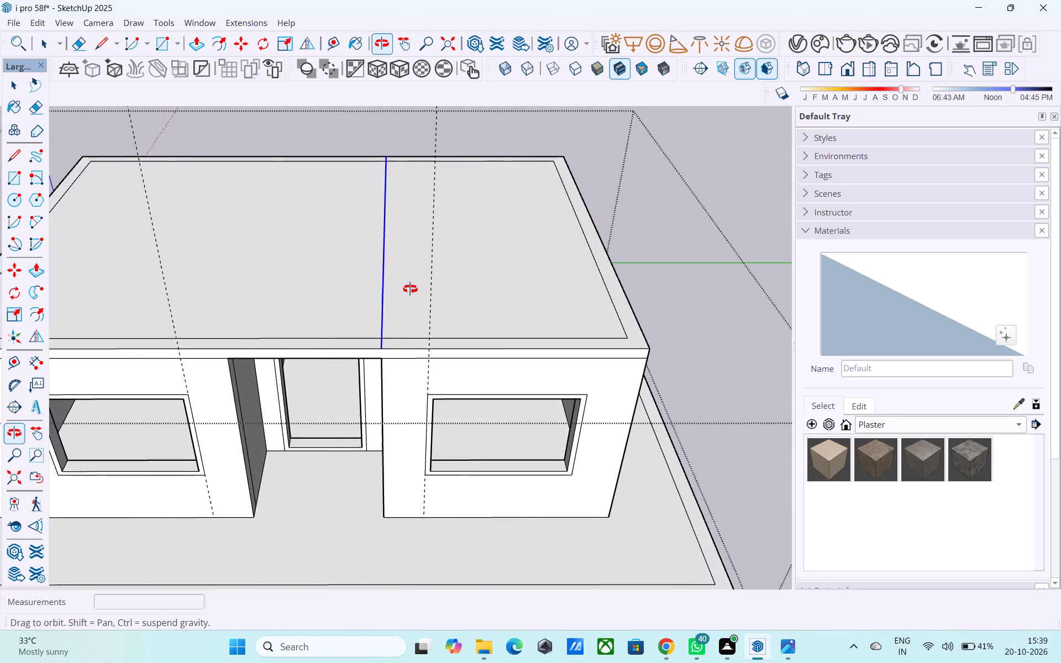
middle_drag(410, 289, 361, 281)
scroll(329, 272, down, 3)
middle_drag(335, 342, 156, 402)
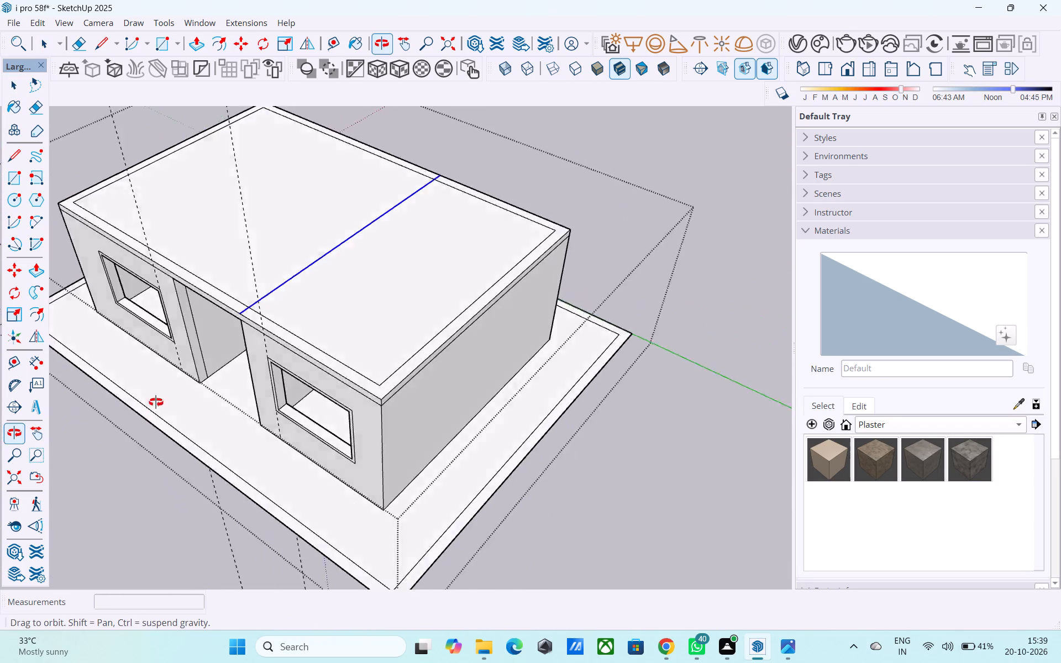
middle_drag(156, 402, 125, 446)
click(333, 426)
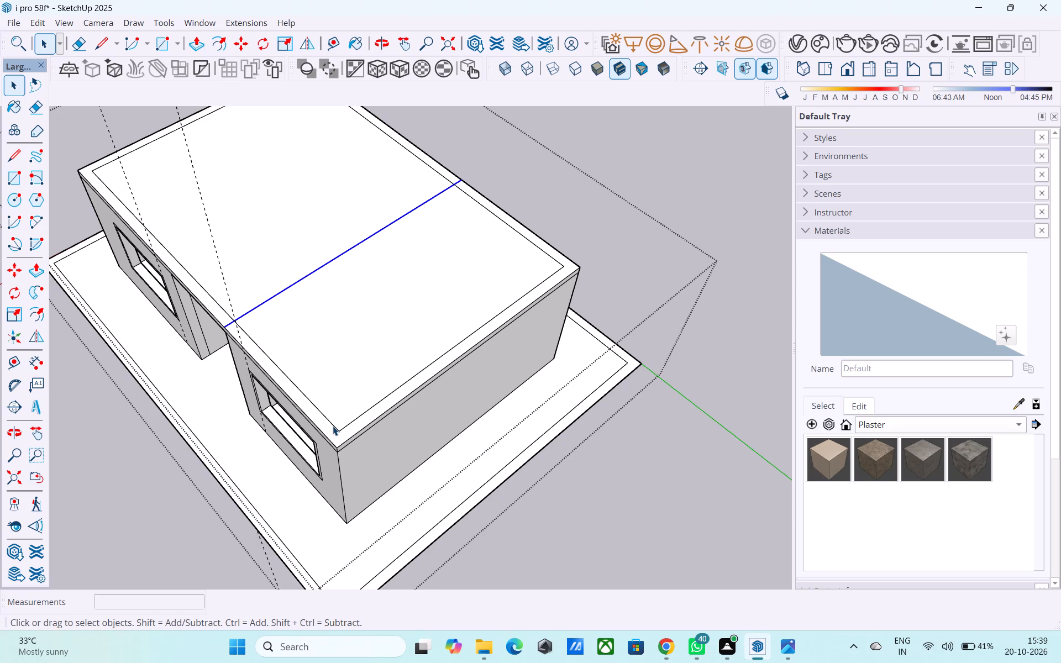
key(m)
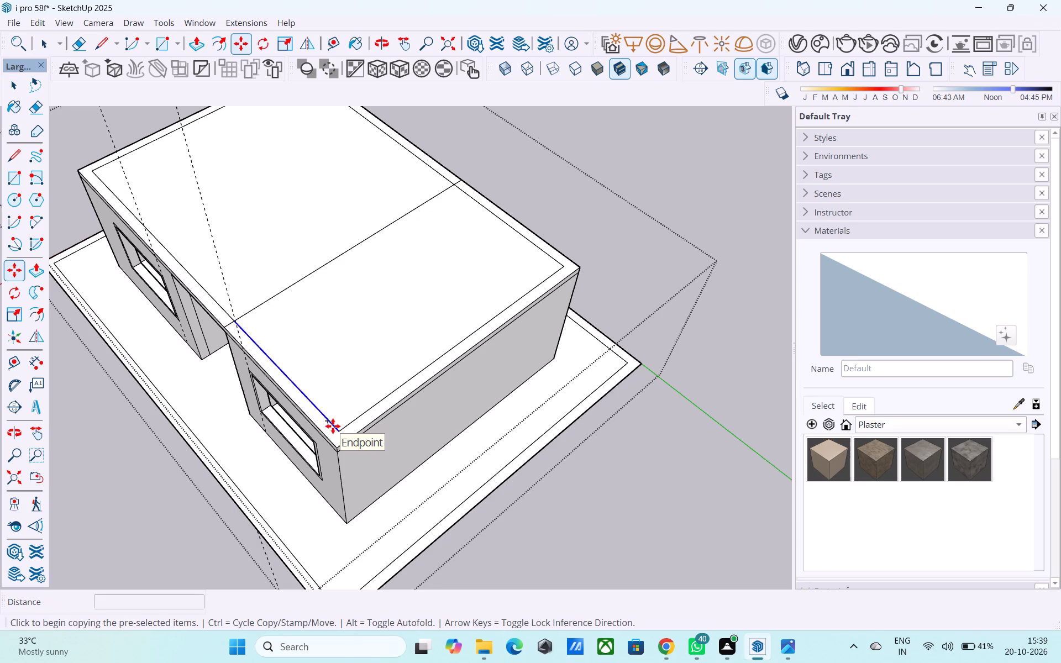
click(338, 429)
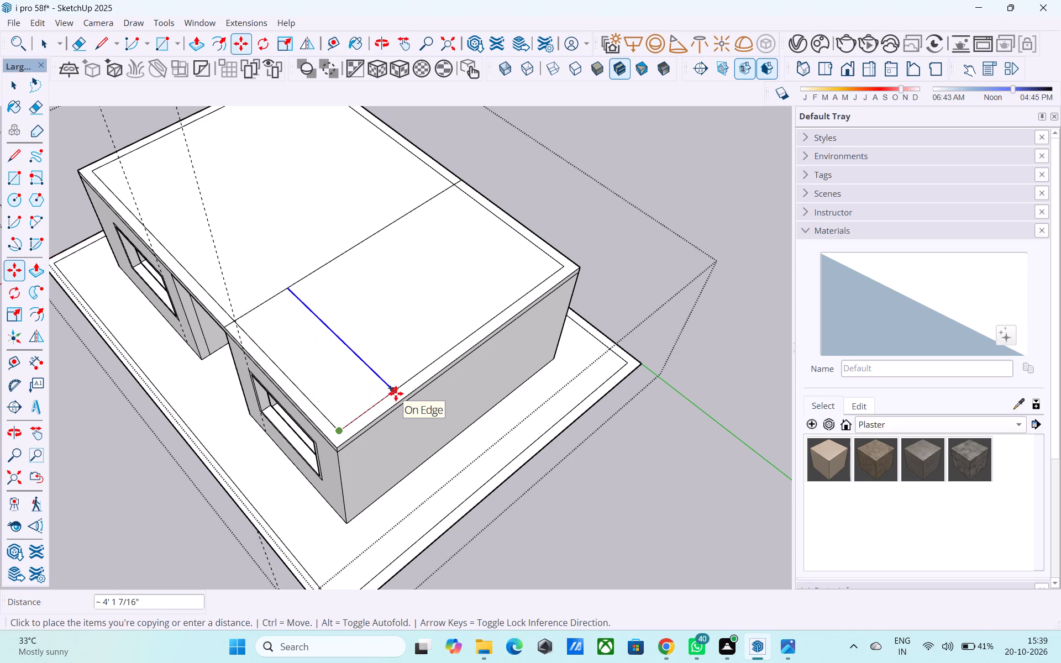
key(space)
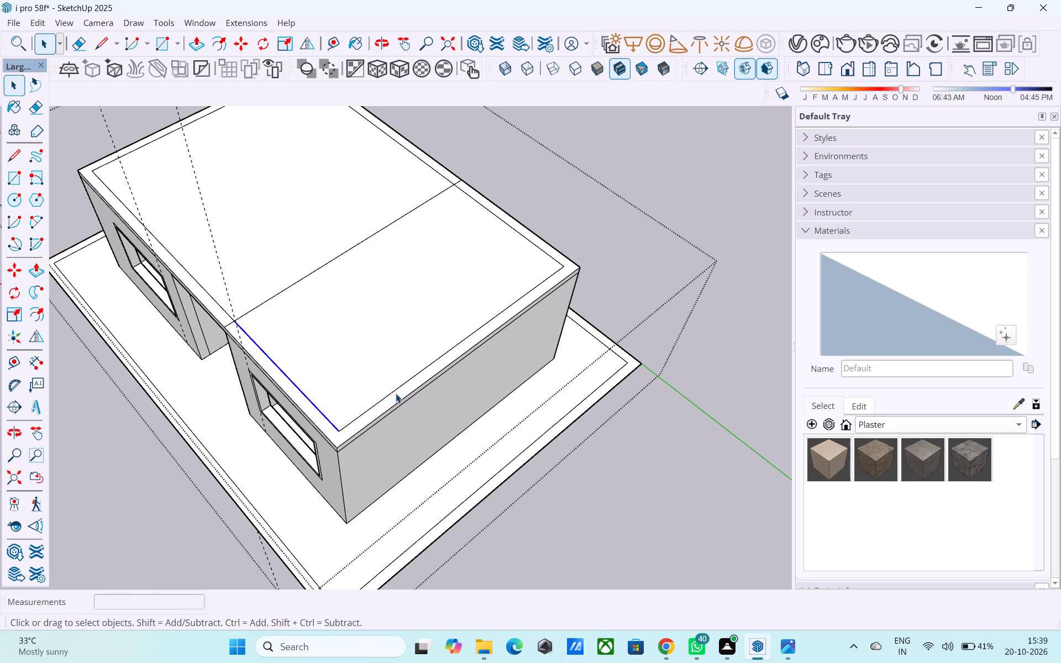
Draw a 29' line across the roof between the midpoints of the inner border's right and left edges.
text(l)
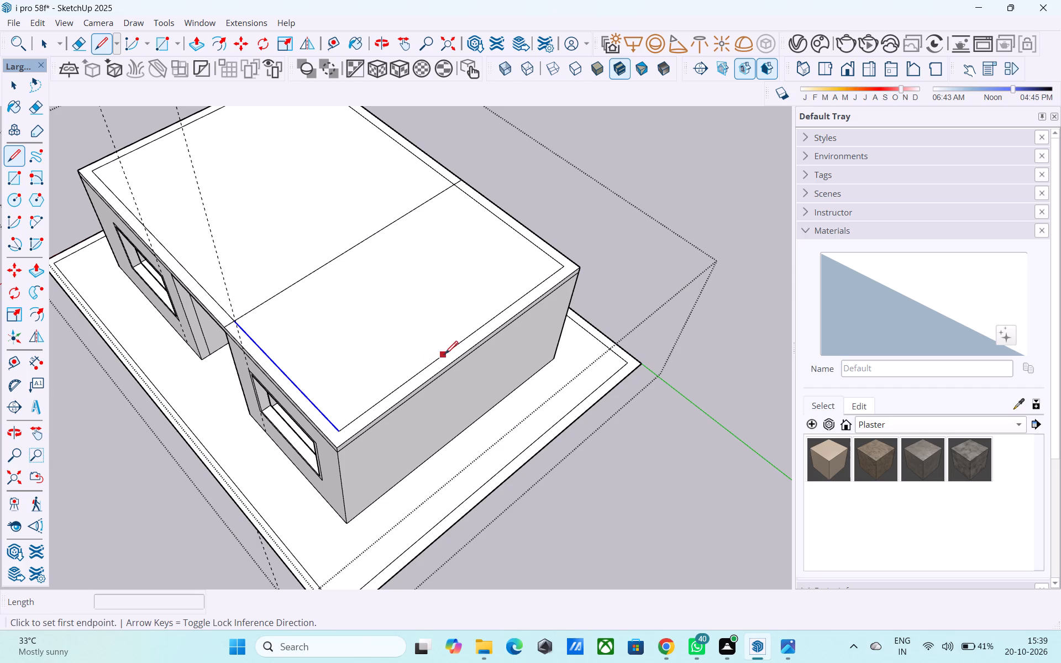
click(458, 344)
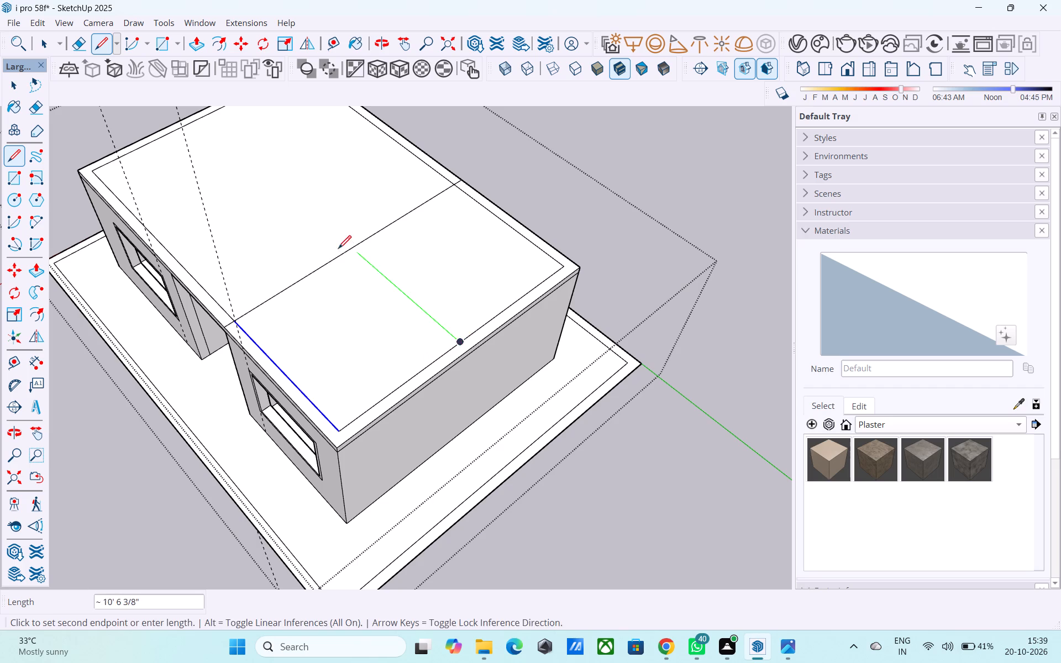
middle_drag(338, 249, 756, 264)
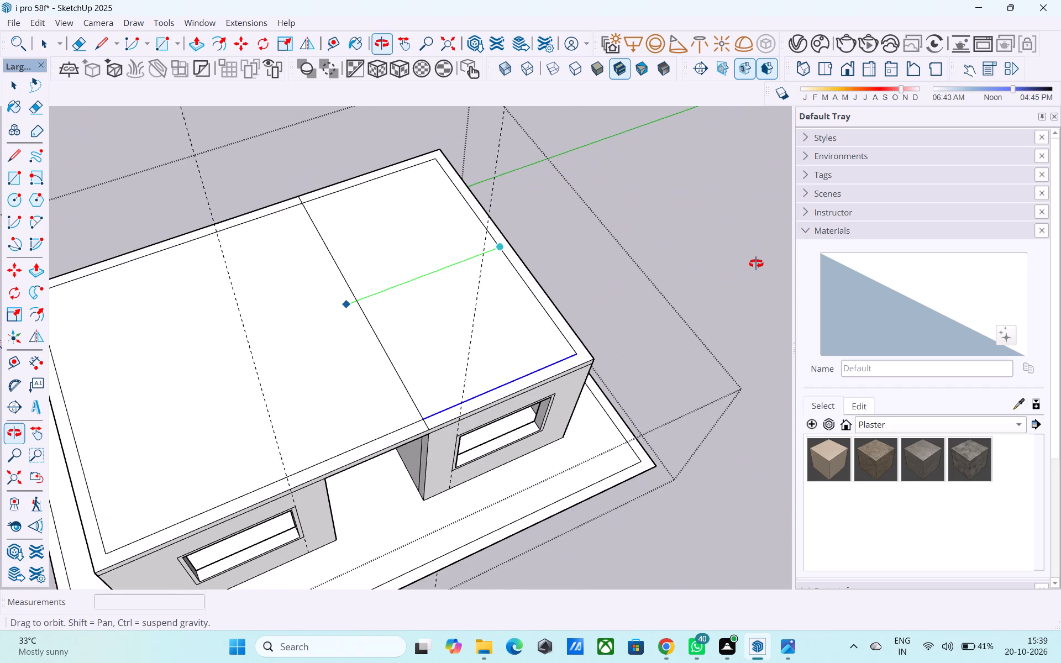
middle_drag(756, 264, 755, 263)
scroll(726, 255, down, 2)
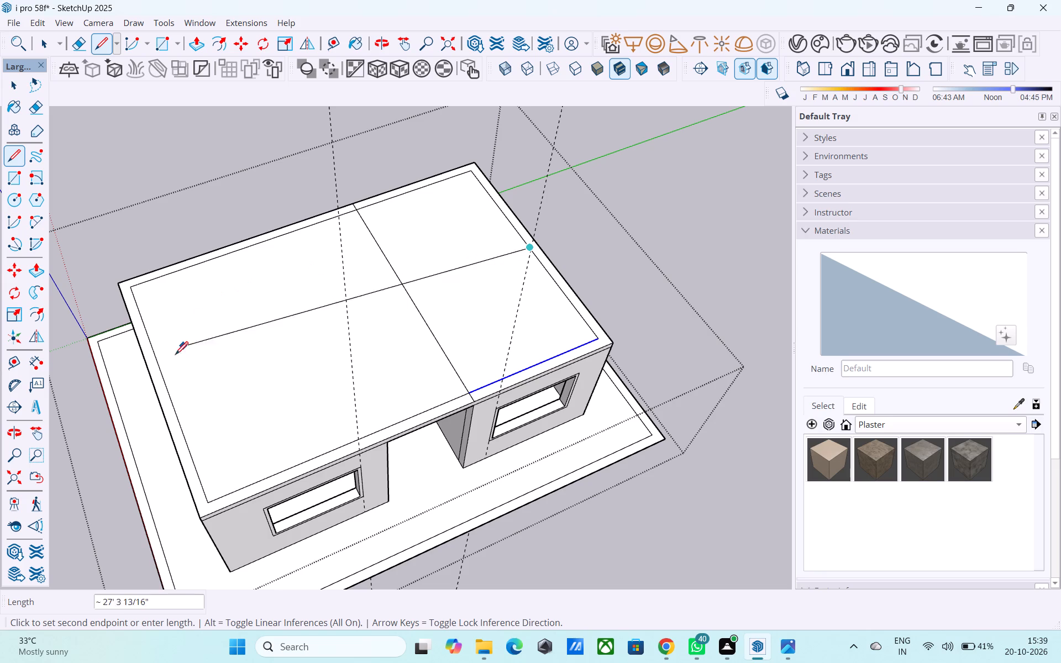
click(167, 382)
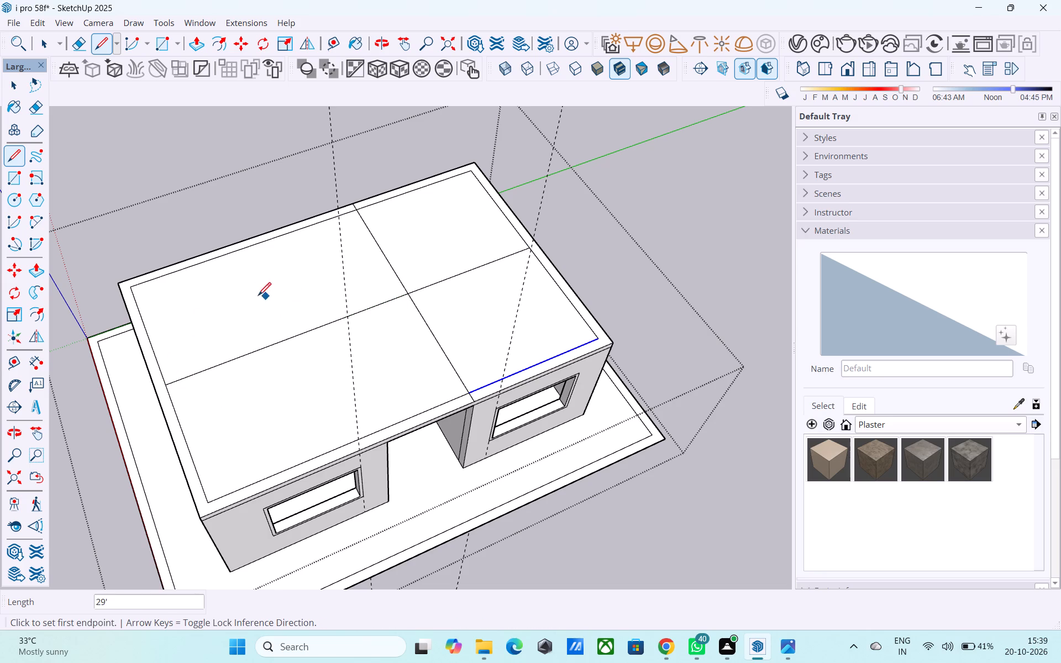
scroll(224, 291, down, 4)
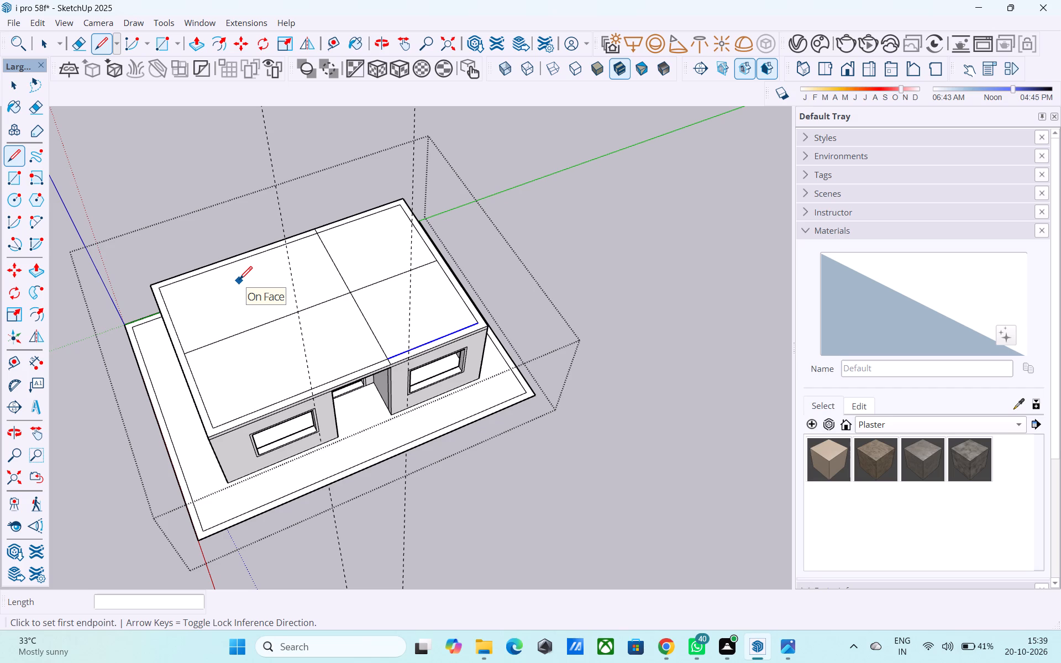
Copy the front half of the front-to-back dividing line on the roof 6" towards the roof's right edge.
key(space)
middle_drag(392, 305, 334, 281)
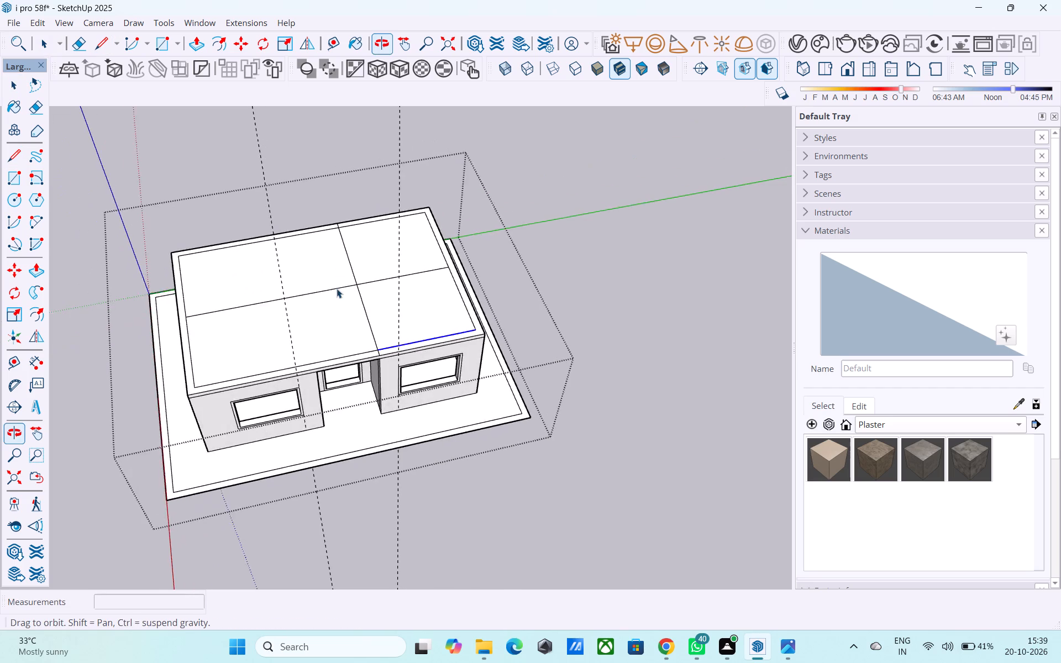
scroll(363, 306, up, 7)
click(394, 315)
middle_drag(395, 317, 405, 272)
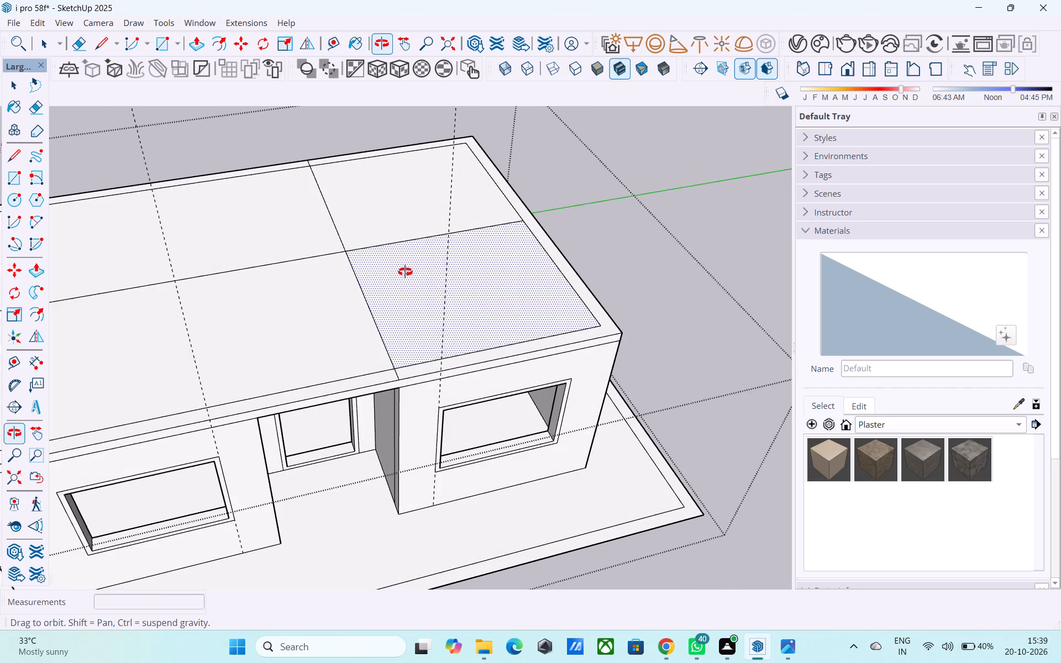
middle_drag(405, 272, 405, 271)
scroll(405, 299, up, 2)
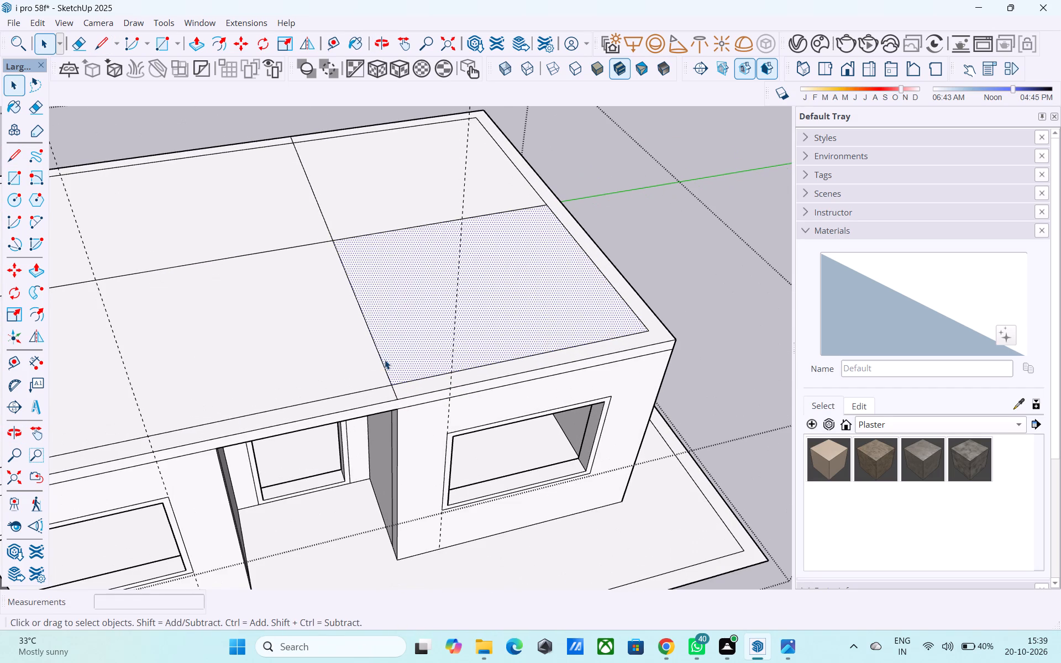
click(382, 362)
key(m)
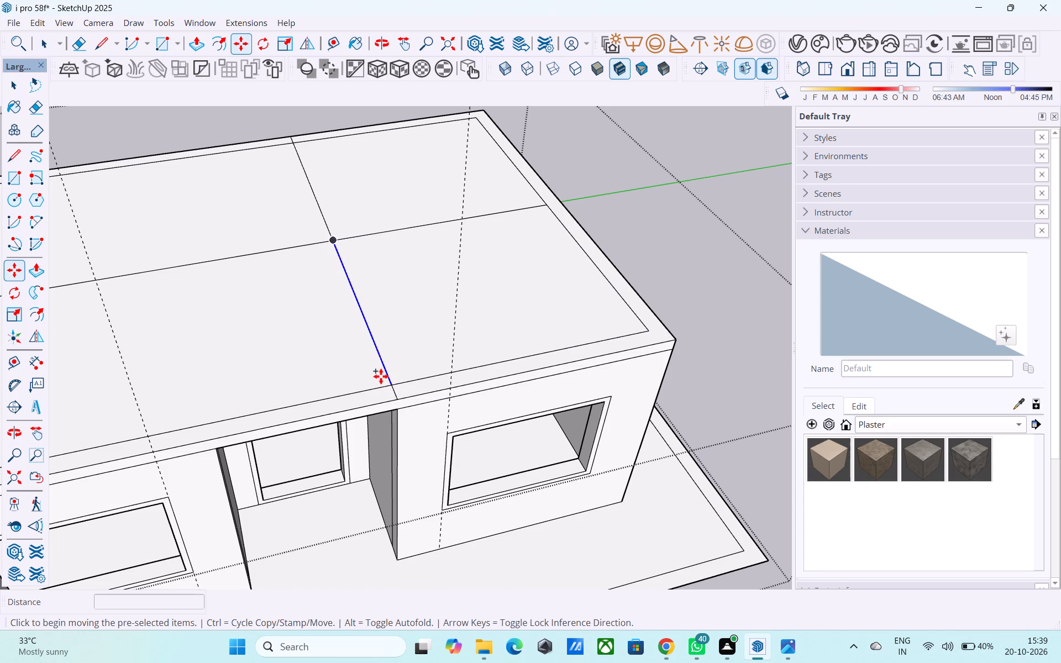
click(394, 386)
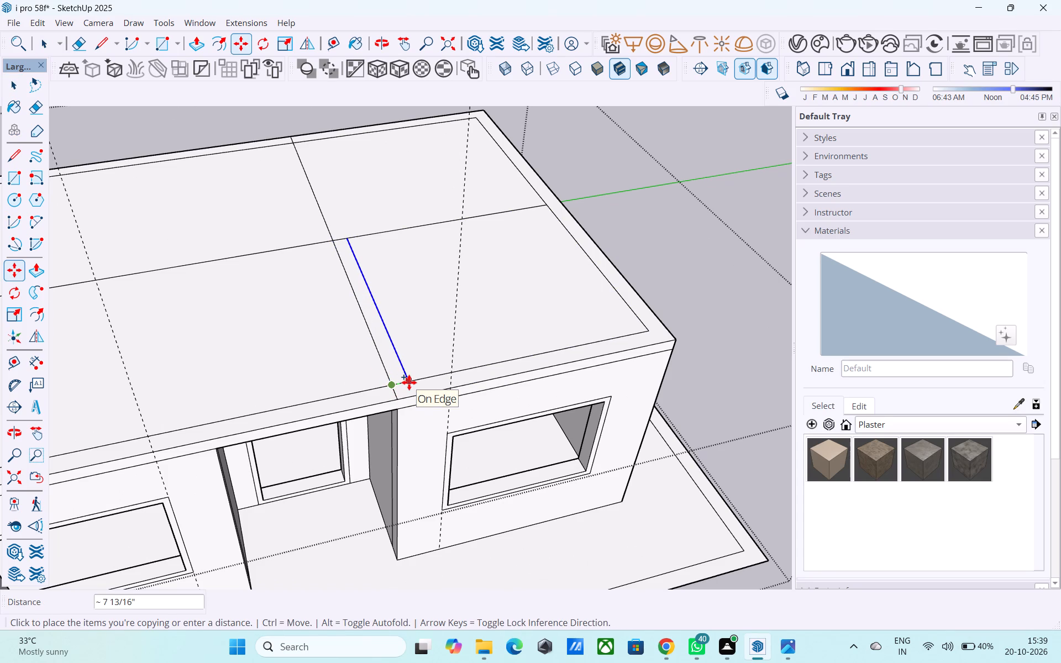
key(6)
key(shift+quotedbl)
key(Return)
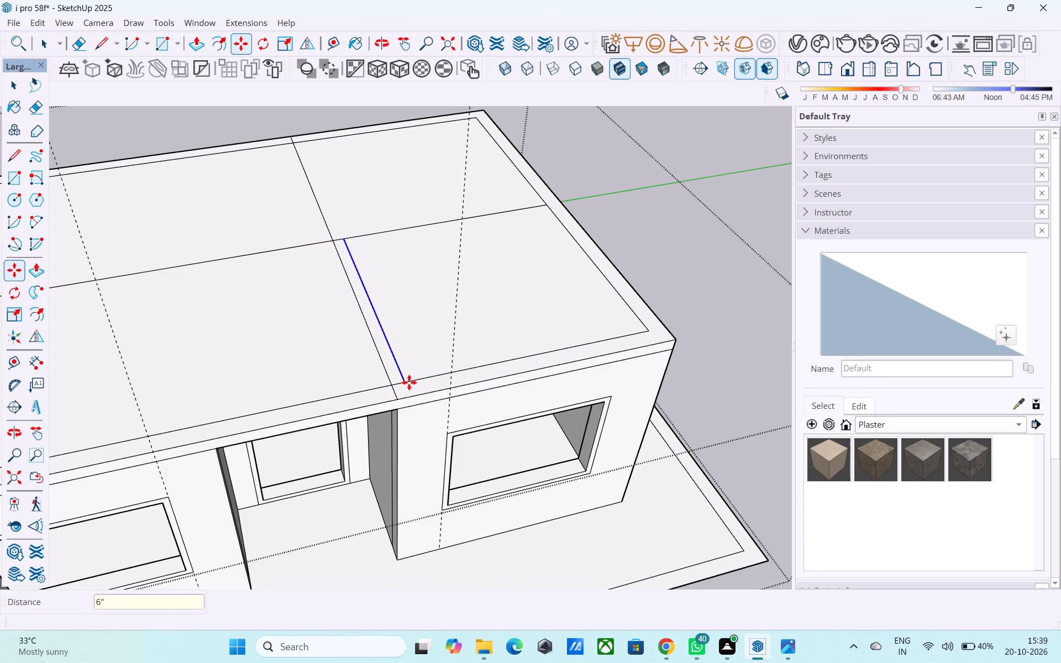
key(space)
Copy the right part of the roof's lengthwise centre line 6" towards the front, inside the front-right panel.
scroll(450, 369, down, 3)
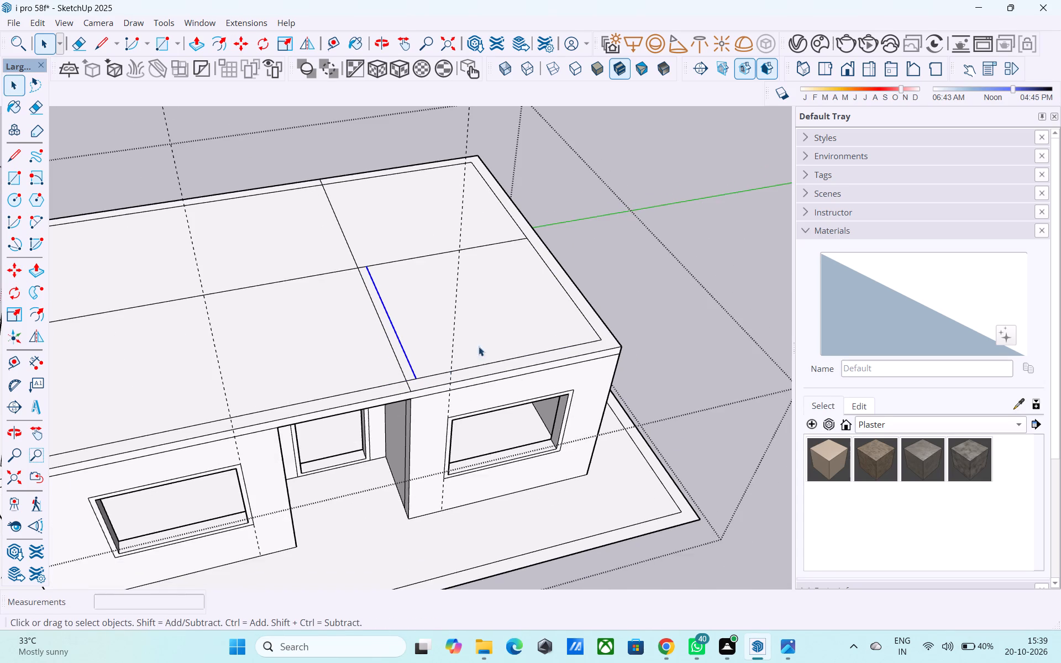
scroll(489, 342, down, 5)
middle_drag(463, 370, 99, 311)
middle_drag(669, 296, 641, 313)
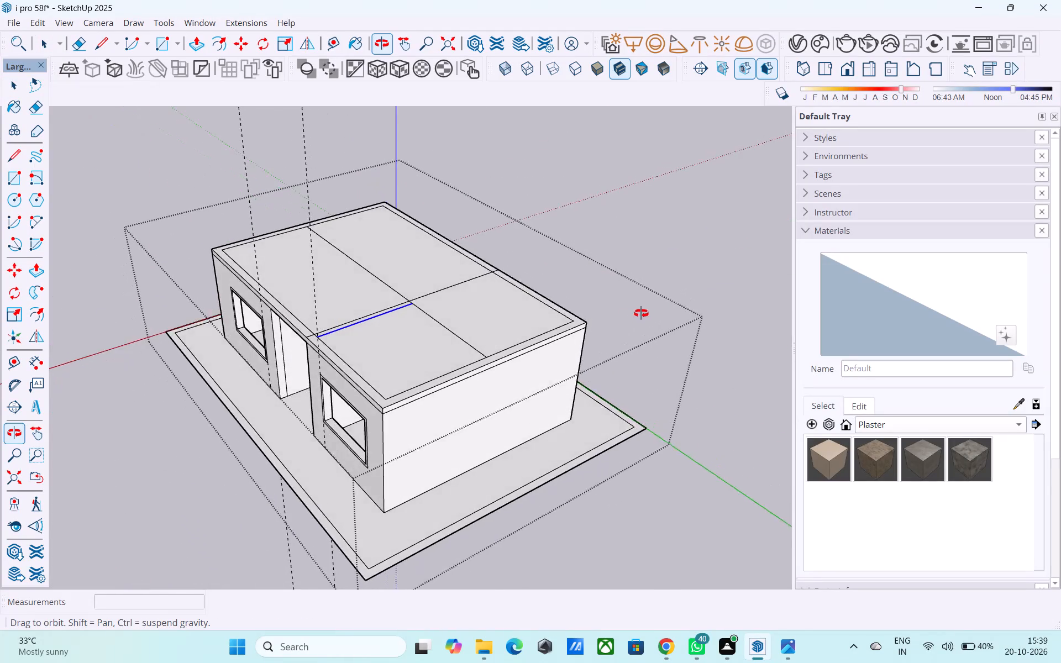
middle_drag(641, 313, 556, 362)
scroll(442, 371, up, 6)
scroll(439, 375, down, 5)
middle_drag(407, 433, 374, 409)
scroll(405, 364, up, 4)
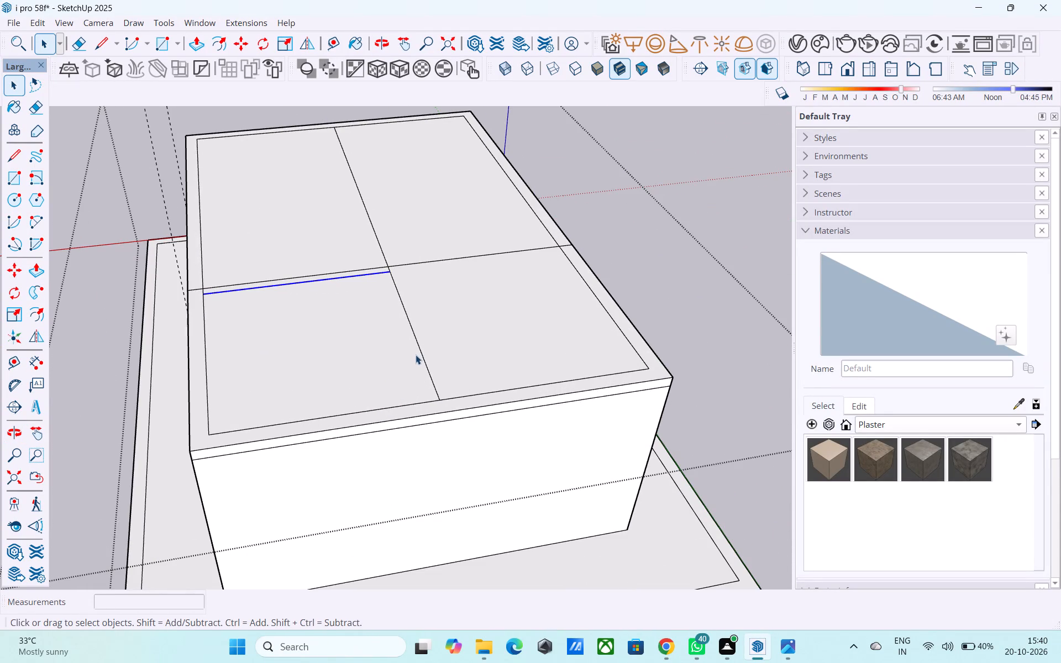
click(419, 349)
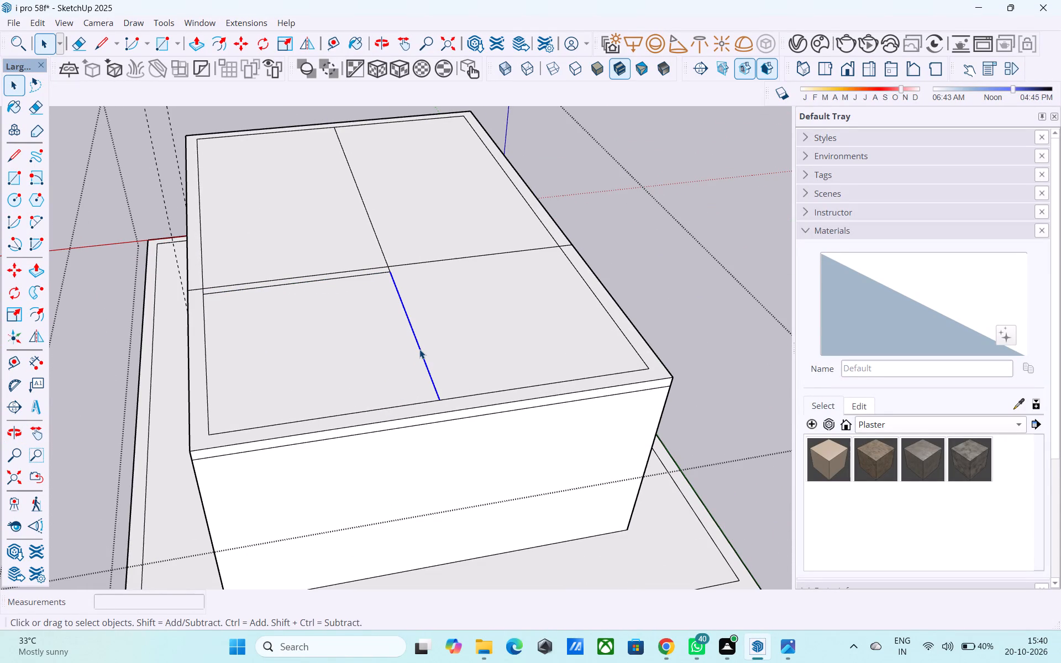
key(m)
scroll(460, 421, up, 3)
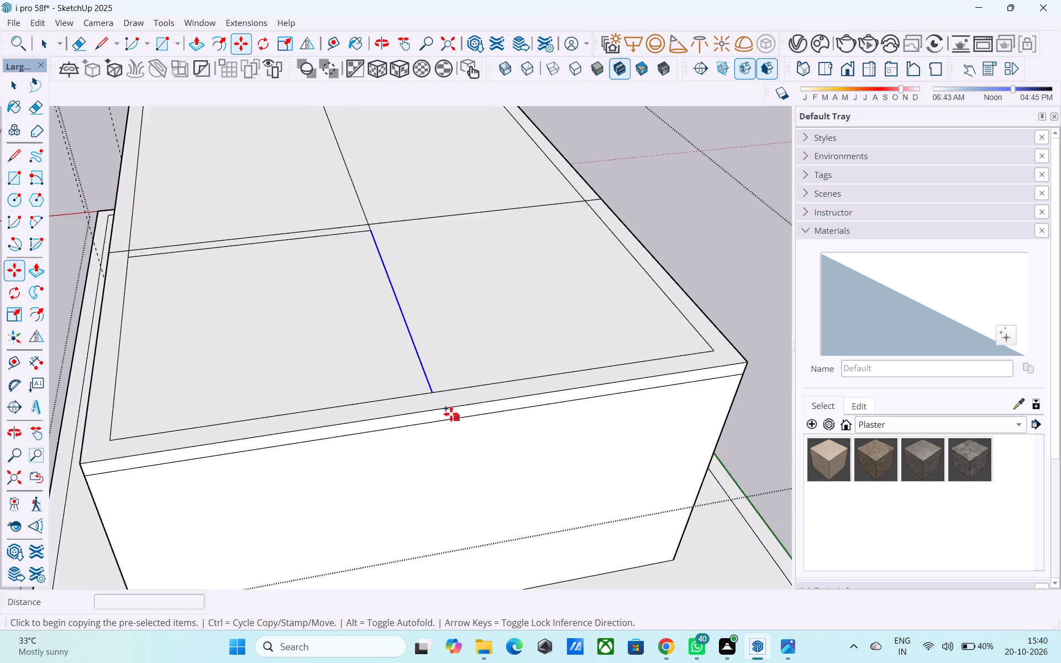
scroll(451, 414, up, 1)
click(427, 387)
click(412, 390)
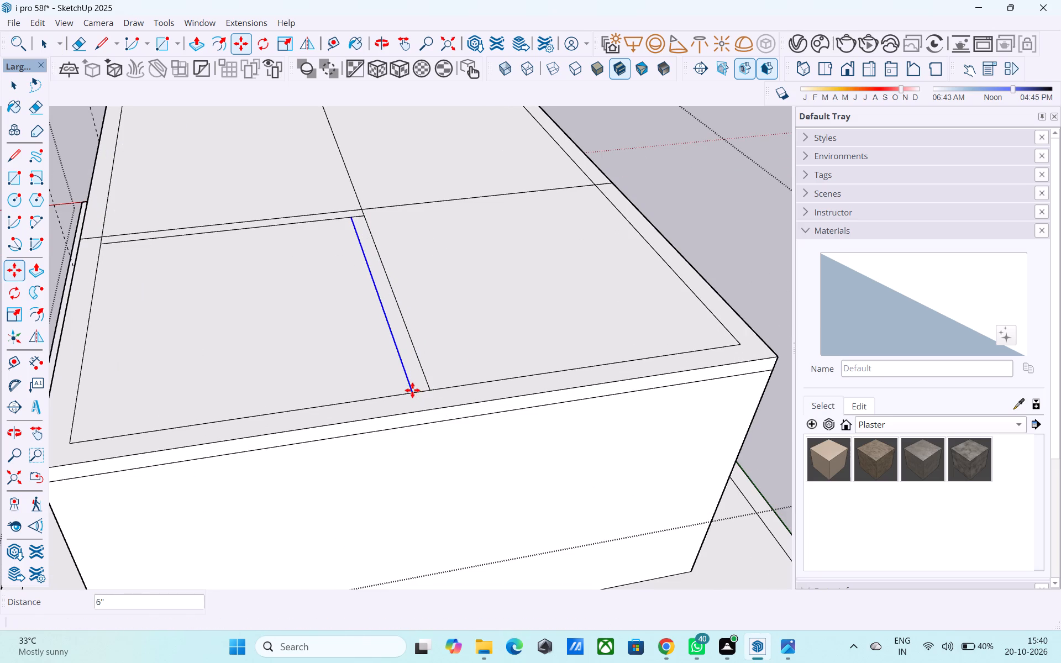
Erase the short leftover line piece between the two copied lines and the centre line at the front-right panel's inner corner.
key(e)
scroll(409, 380, down, 3)
scroll(374, 255, up, 2)
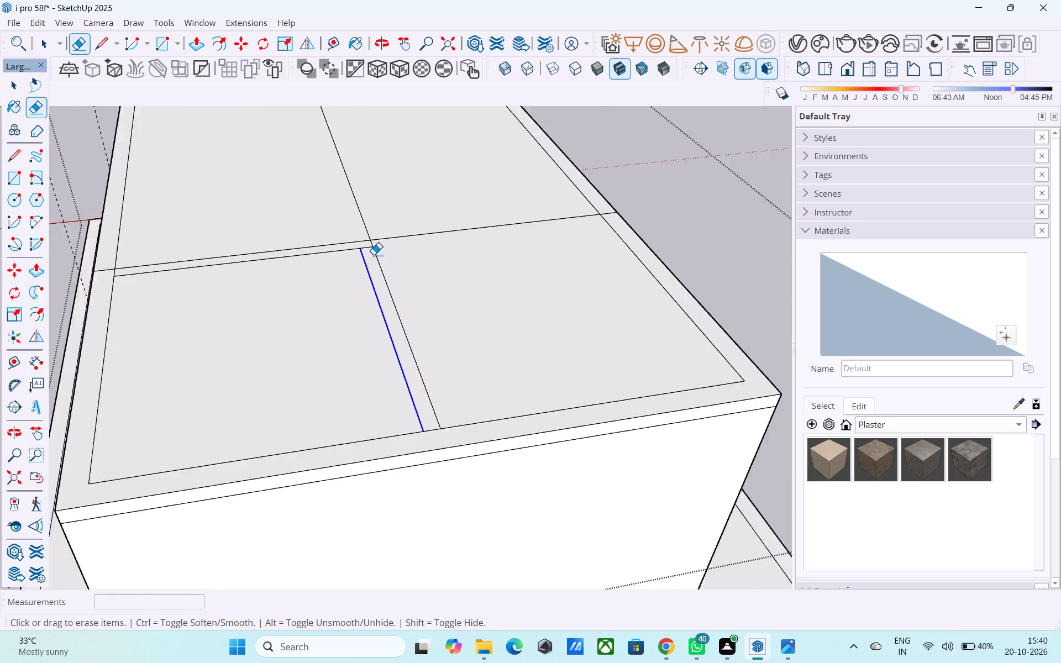
scroll(374, 255, up, 10)
click(364, 241)
Draw a 6" vertical line up the slab's front face from the entrance recess's left corner, continuing 10'3" back to the roof's centre line.
scroll(364, 241, down, 16)
middle_drag(363, 240, 776, 233)
middle_drag(484, 283, 671, 280)
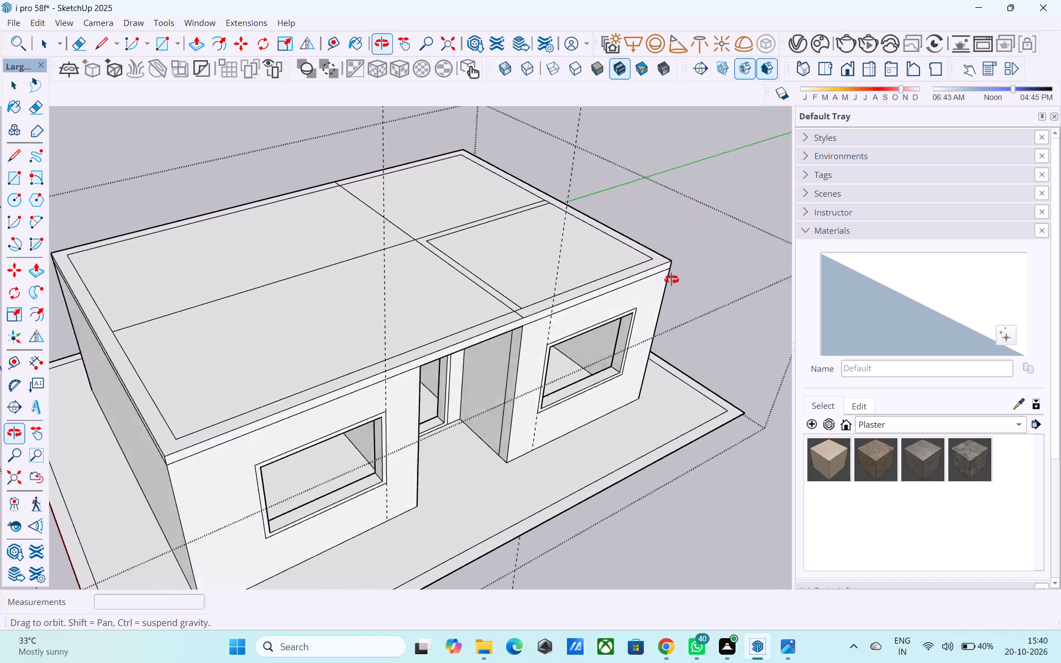
middle_drag(671, 280, 671, 280)
middle_drag(510, 330, 431, 277)
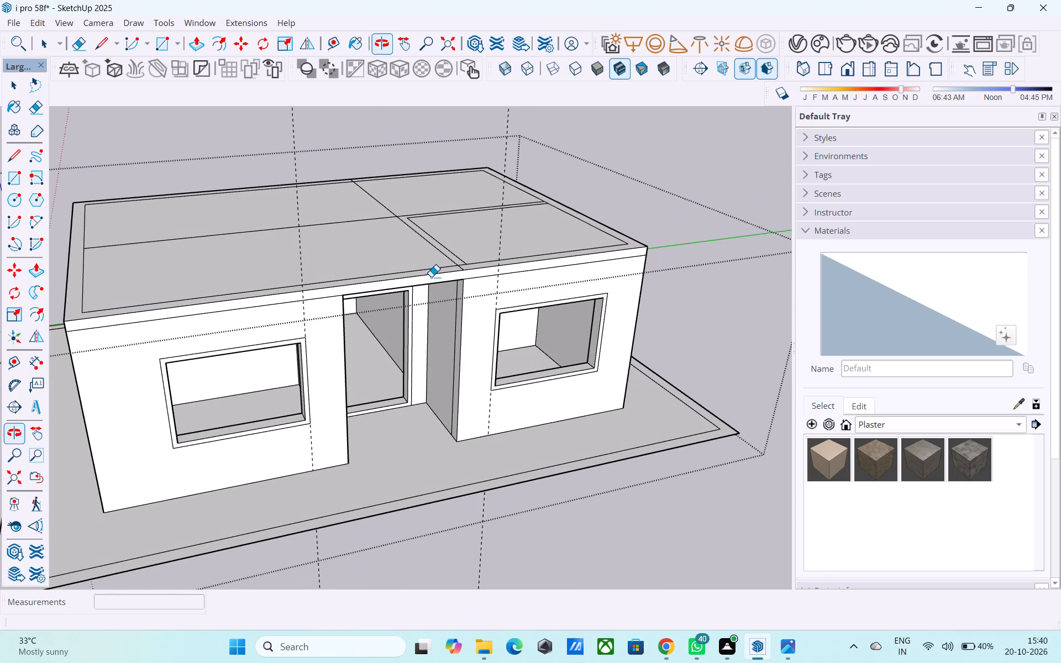
scroll(538, 278, down, 2)
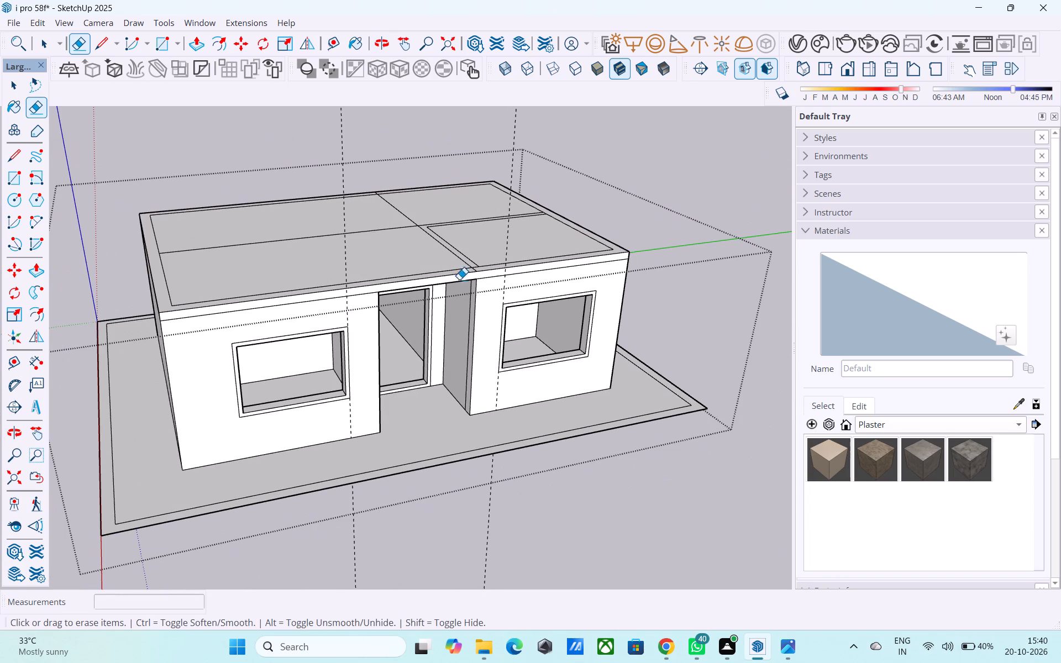
scroll(406, 365, down, 1)
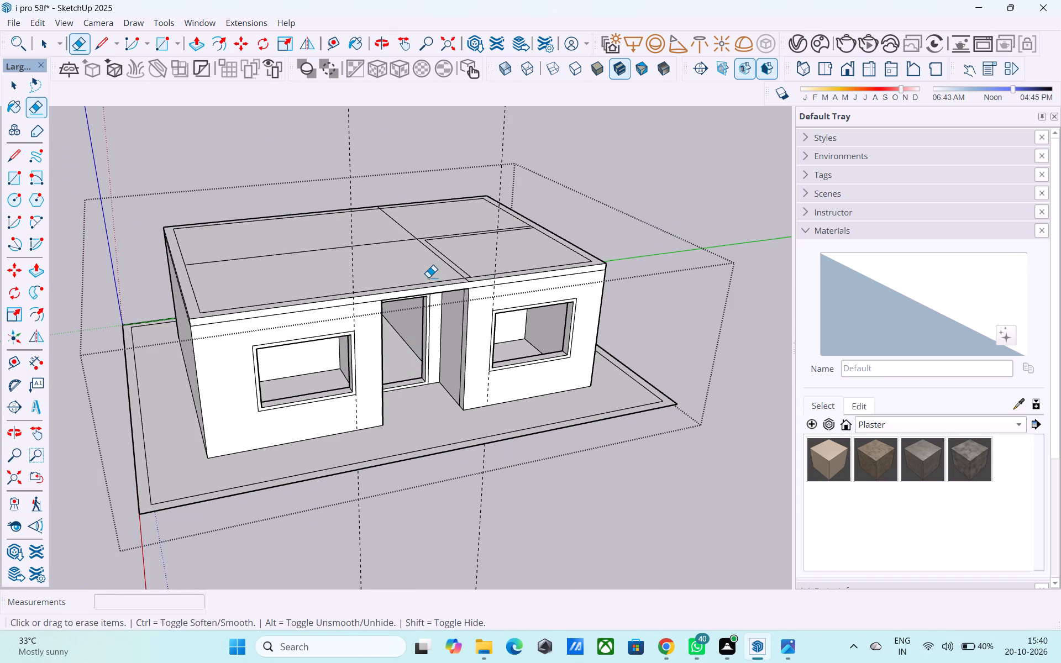
middle_drag(377, 282, 368, 277)
key(l)
scroll(360, 277, up, 14)
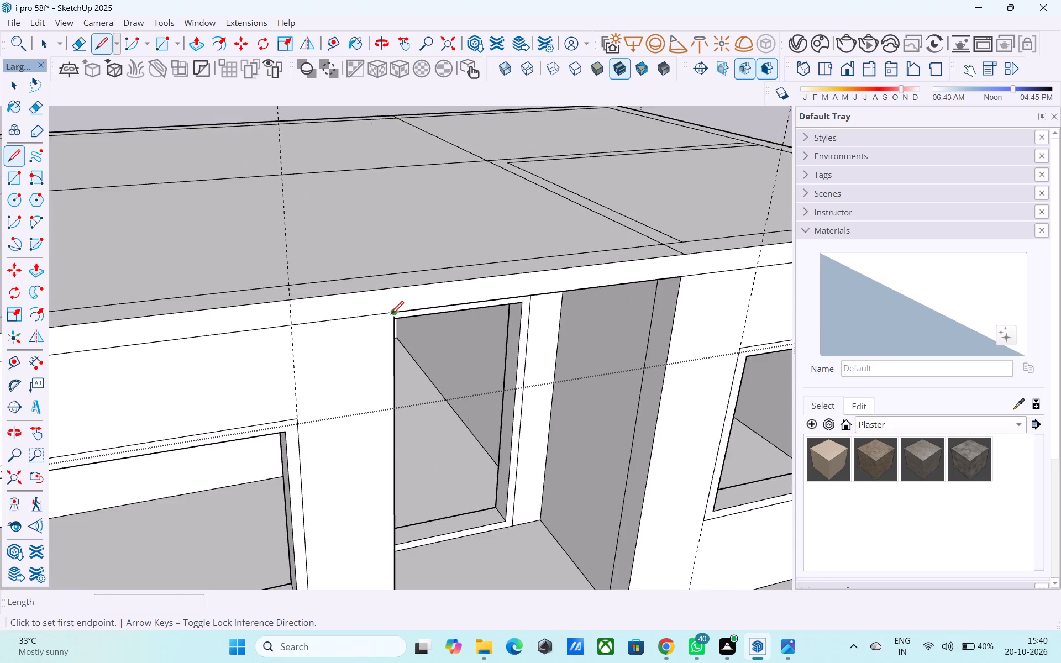
scroll(391, 315, up, 2)
click(394, 312)
click(398, 277)
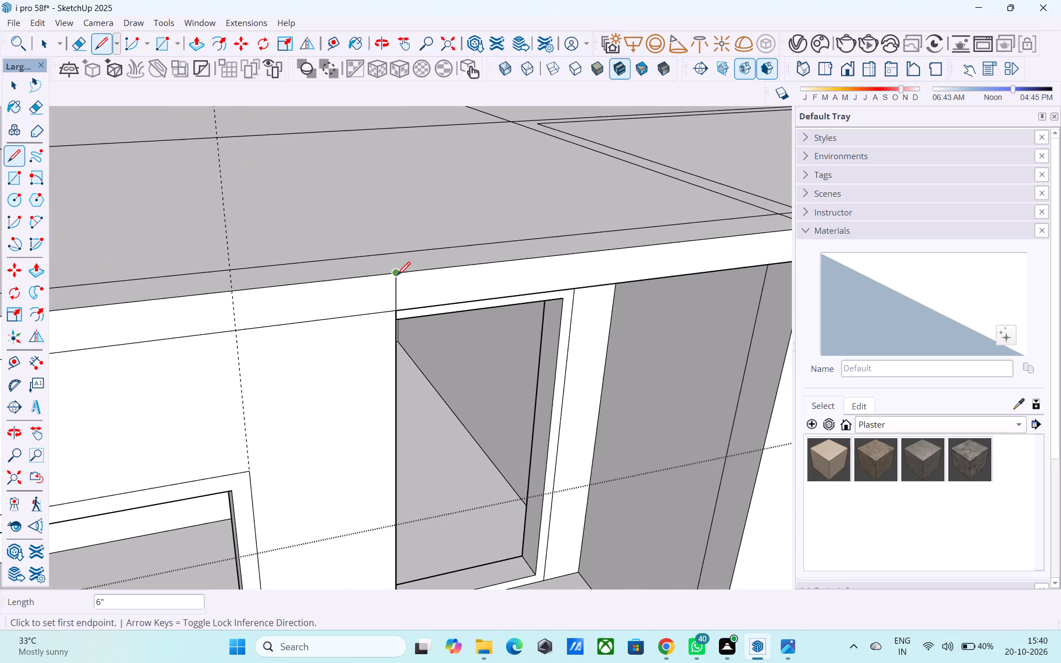
click(397, 276)
scroll(397, 273, down, 7)
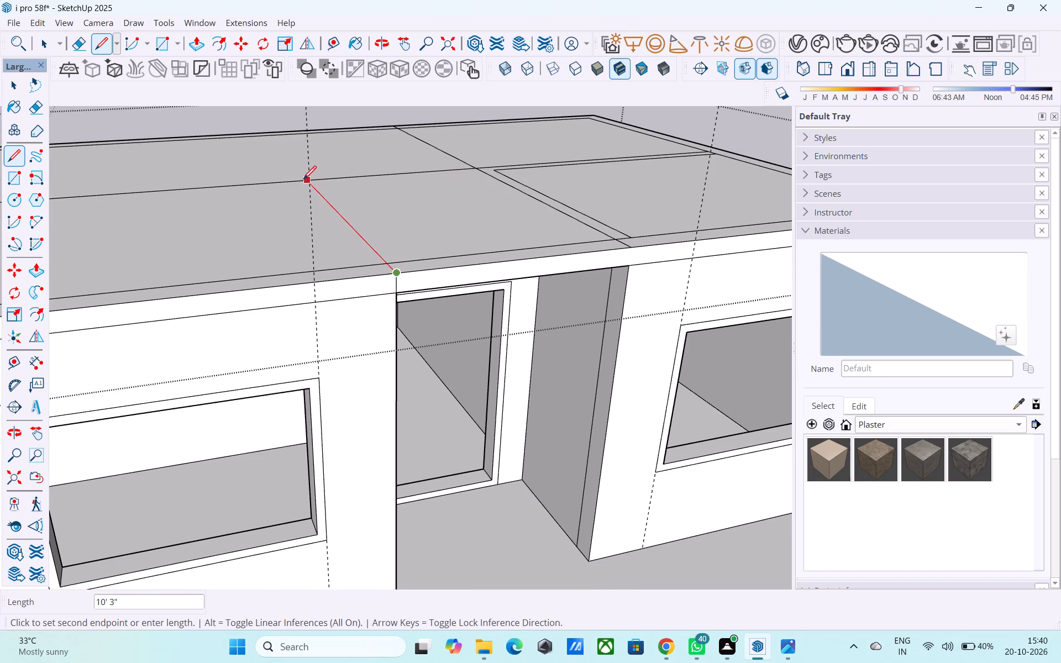
click(303, 180)
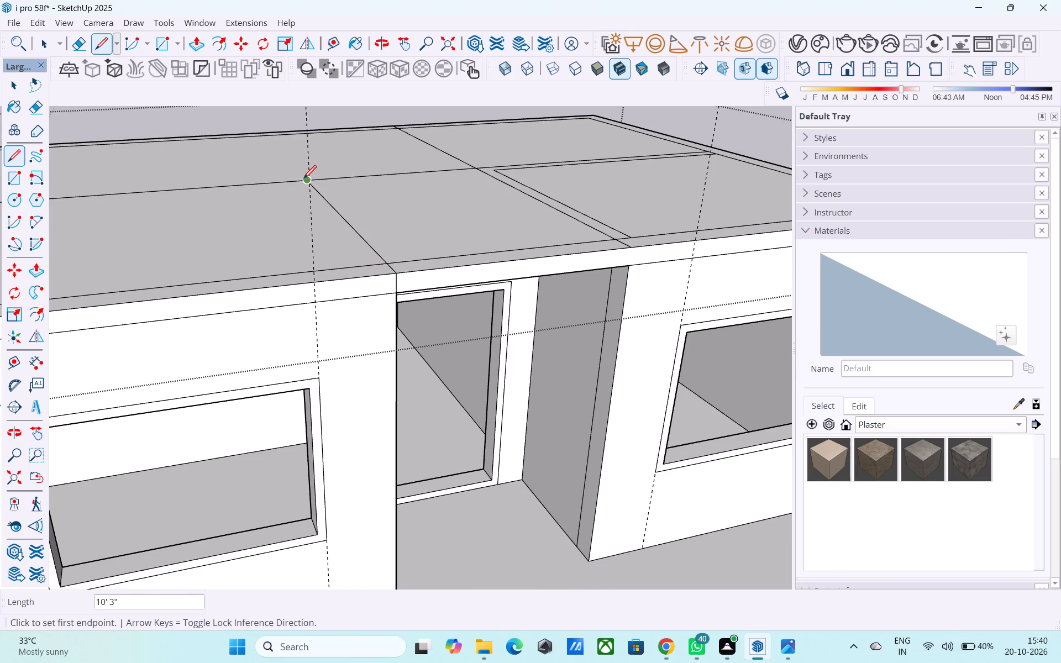
key(space)
Copy the new front-to-back line at the entrance recess's left side 6" towards the roof's left edge.
scroll(440, 188, down, 4)
middle_drag(442, 191, 419, 285)
scroll(414, 247, down, 7)
scroll(410, 282, up, 11)
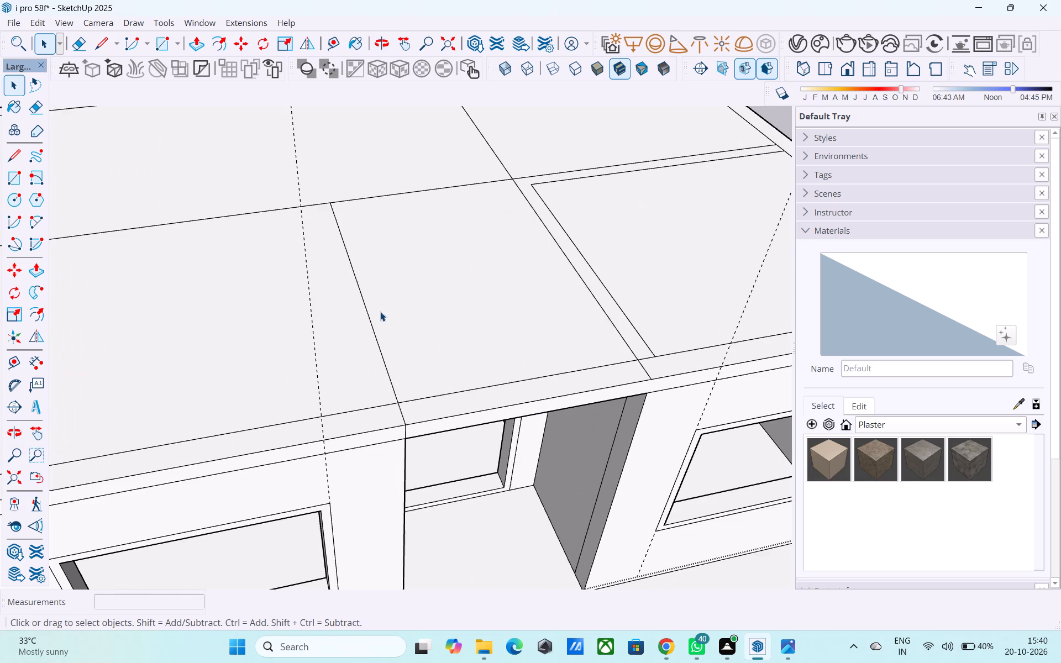
click(374, 327)
scroll(548, 281, down, 5)
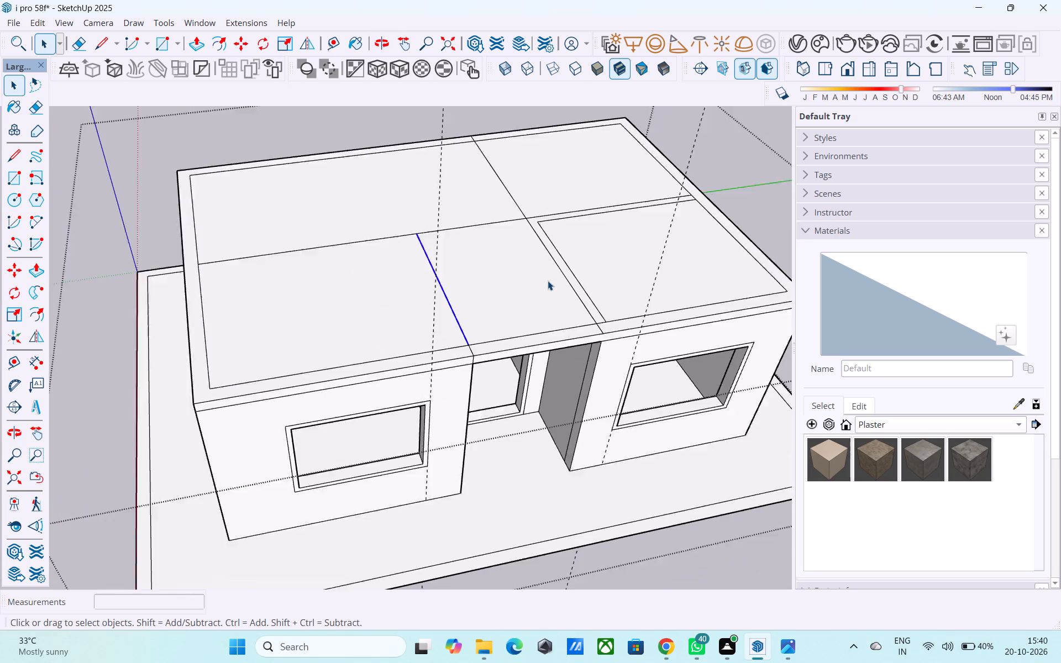
scroll(548, 281, down, 2)
middle_drag(548, 281, 525, 280)
key(m)
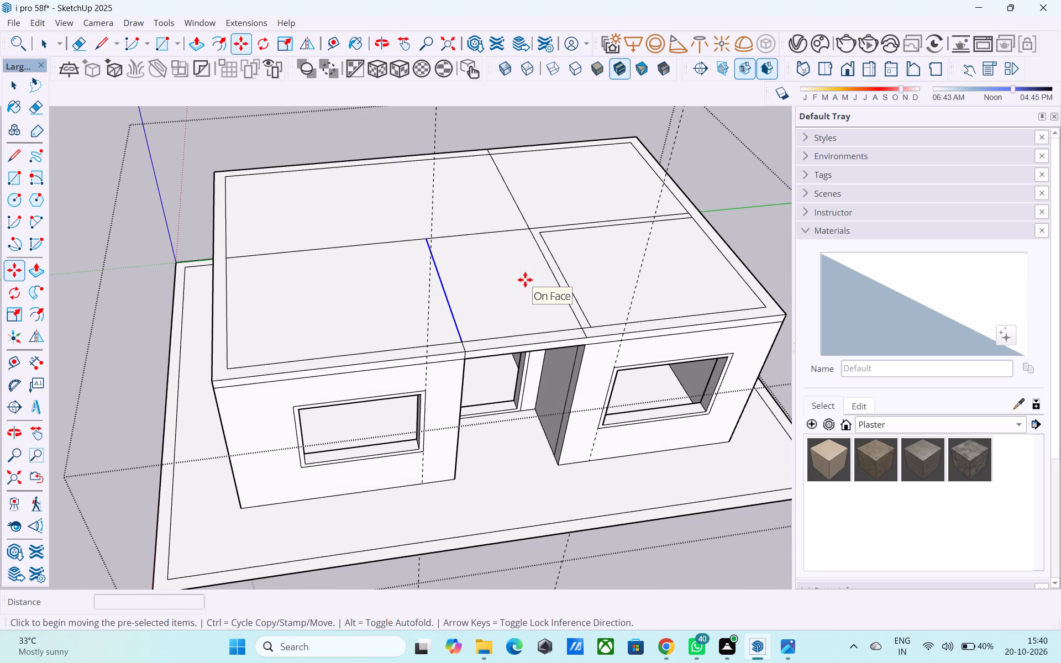
click(461, 344)
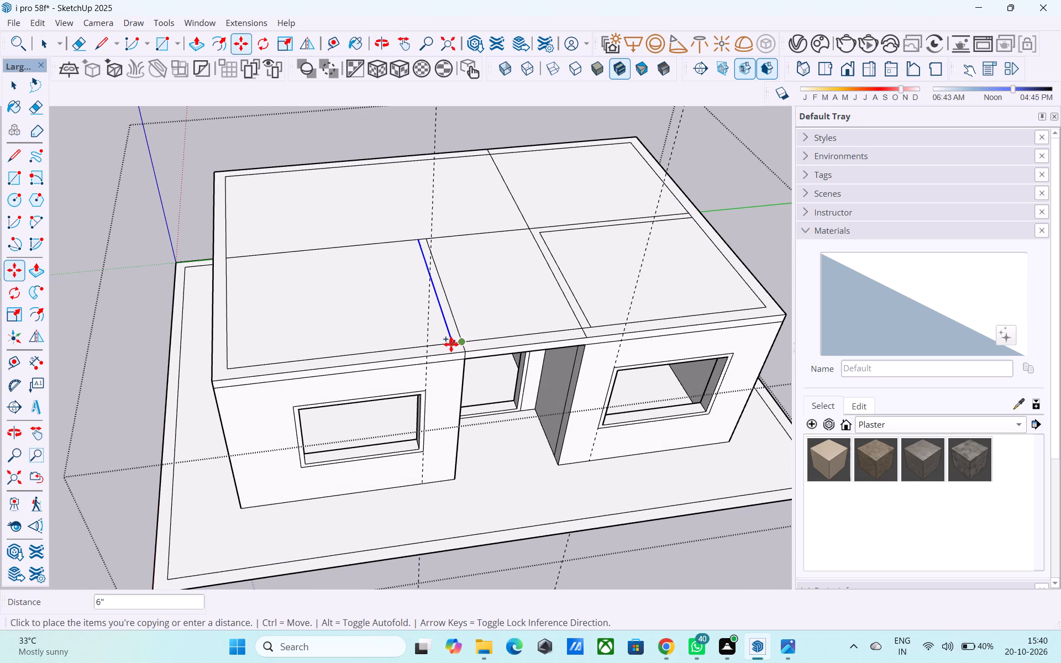
click(451, 344)
key(space)
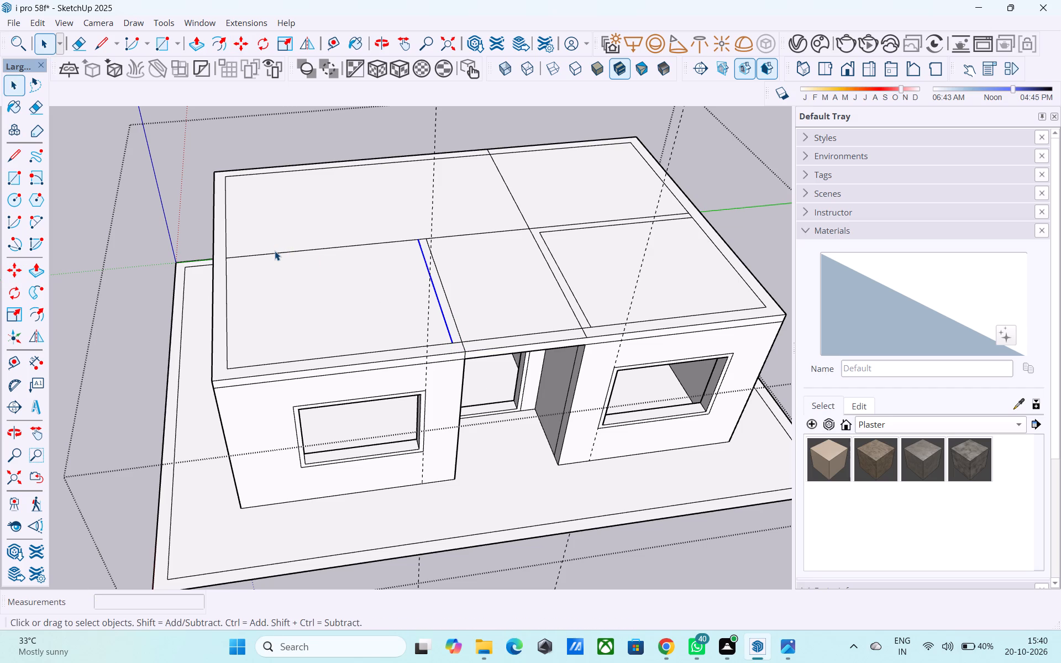
Copy the left part of the roof's lengthwise centre line 6" towards the front, inside the front-left panel.
click(275, 250)
click(278, 251)
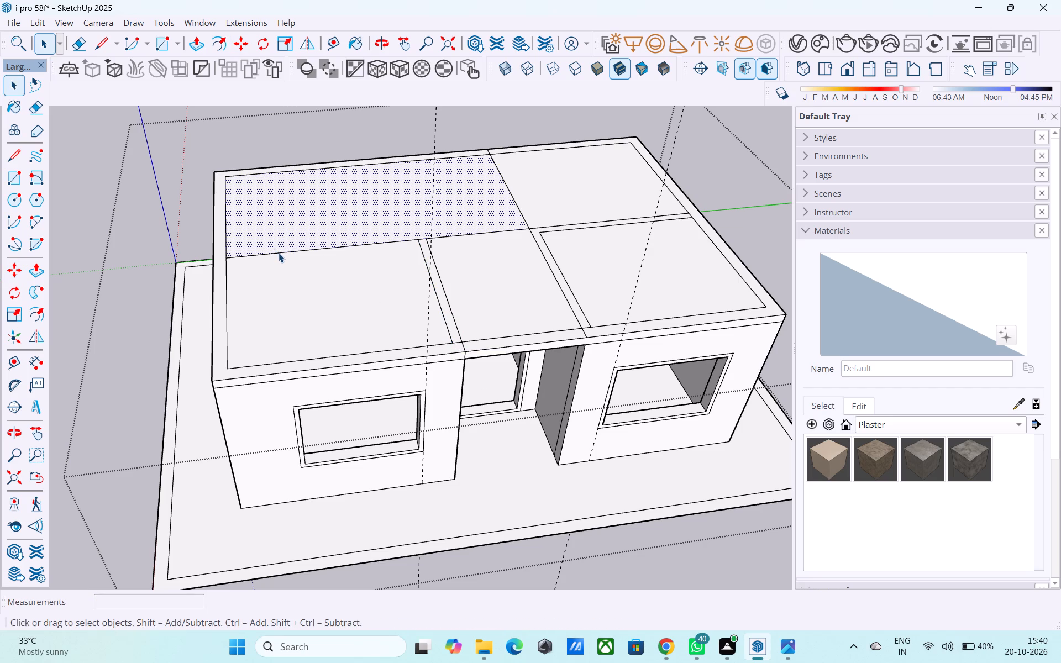
click(279, 252)
key(m)
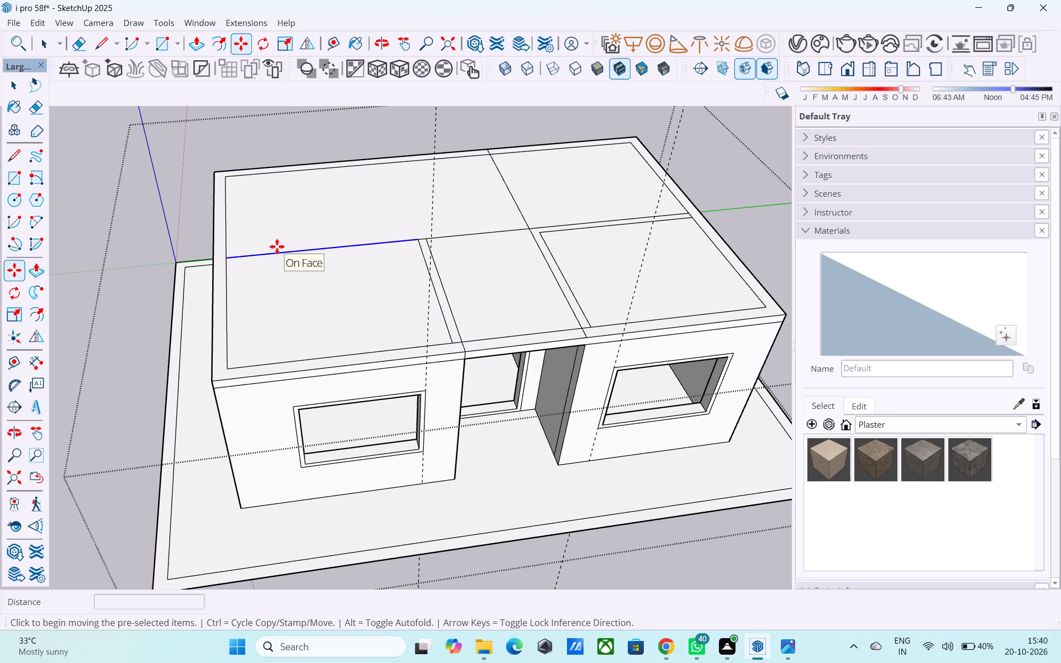
middle_drag(274, 248, 250, 246)
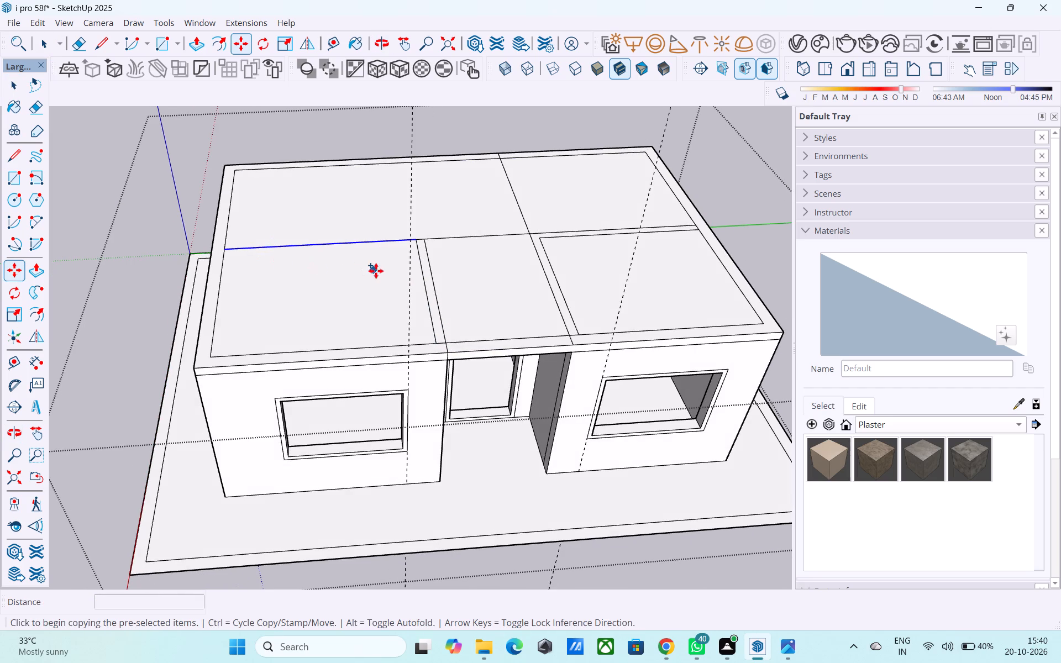
middle_drag(376, 271, 358, 275)
scroll(356, 275, up, 4)
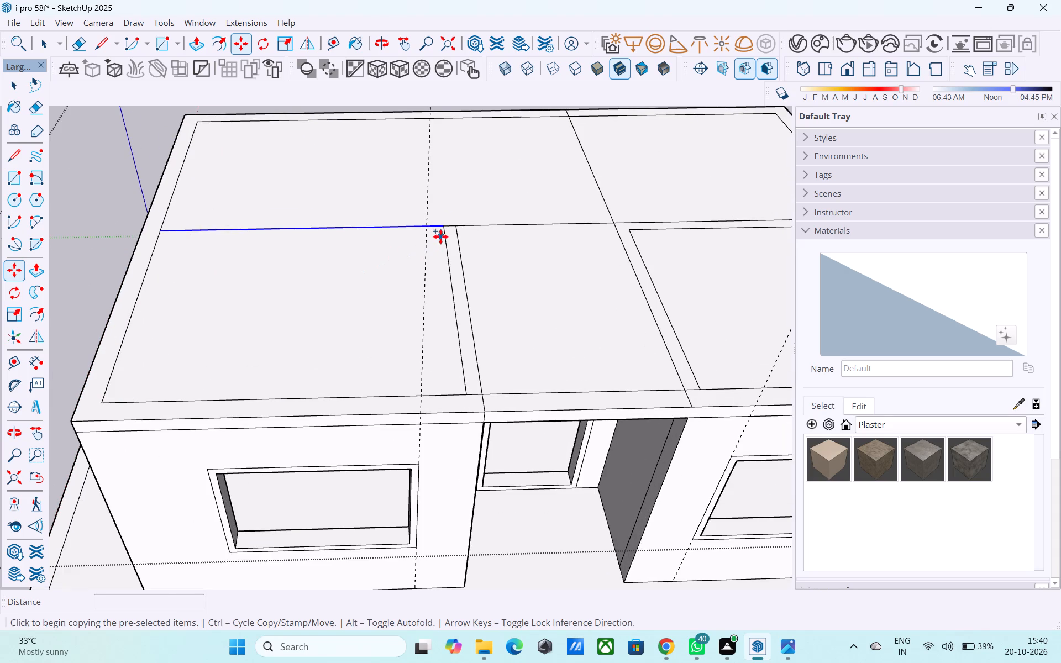
click(443, 230)
click(446, 240)
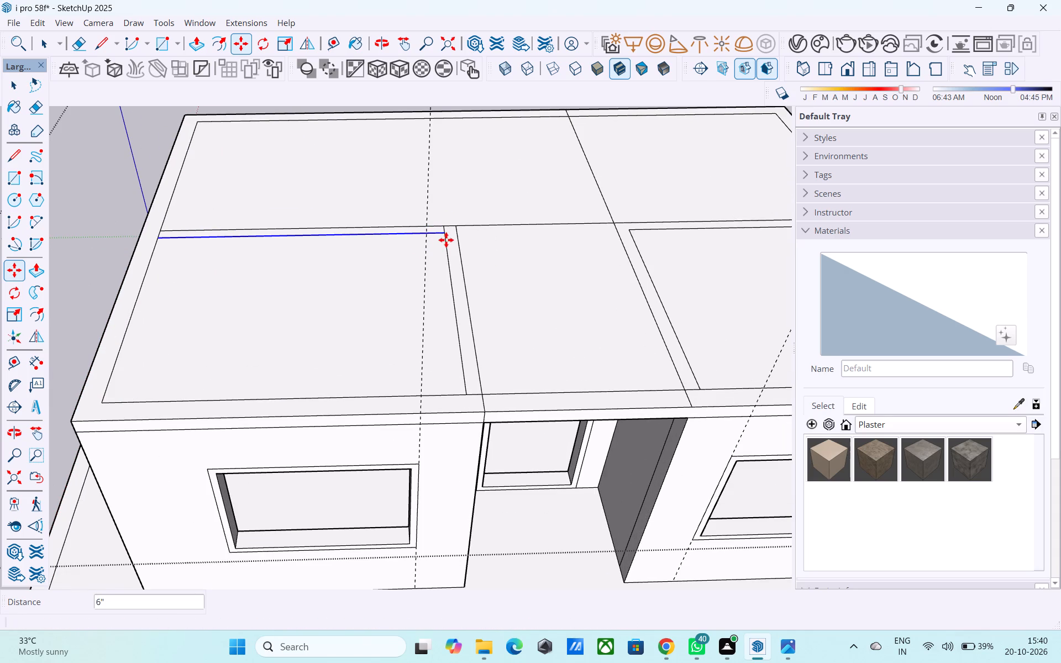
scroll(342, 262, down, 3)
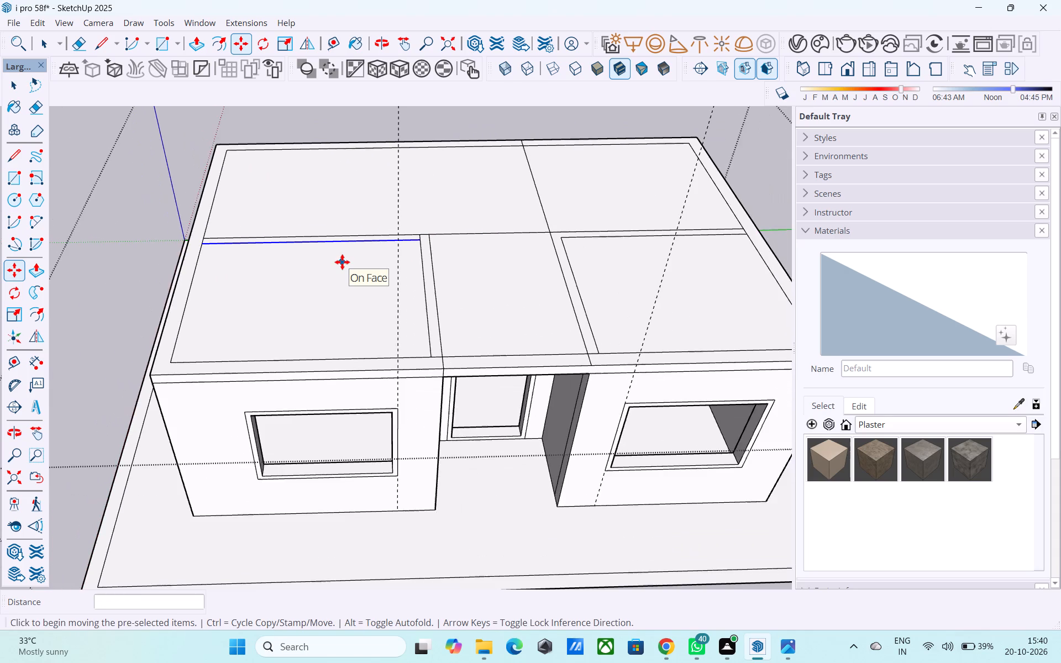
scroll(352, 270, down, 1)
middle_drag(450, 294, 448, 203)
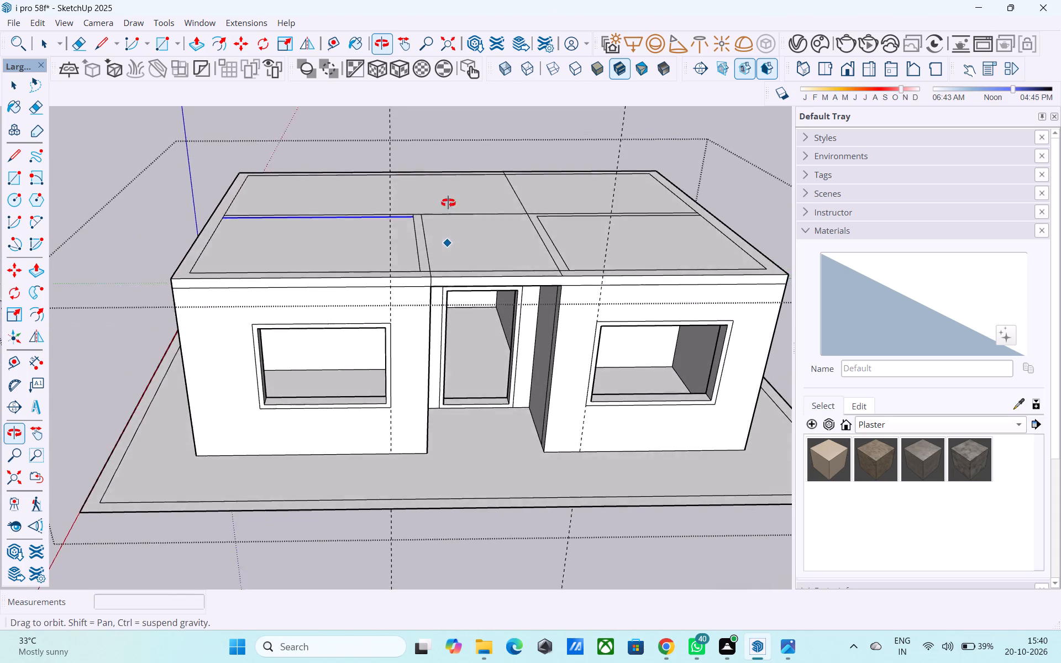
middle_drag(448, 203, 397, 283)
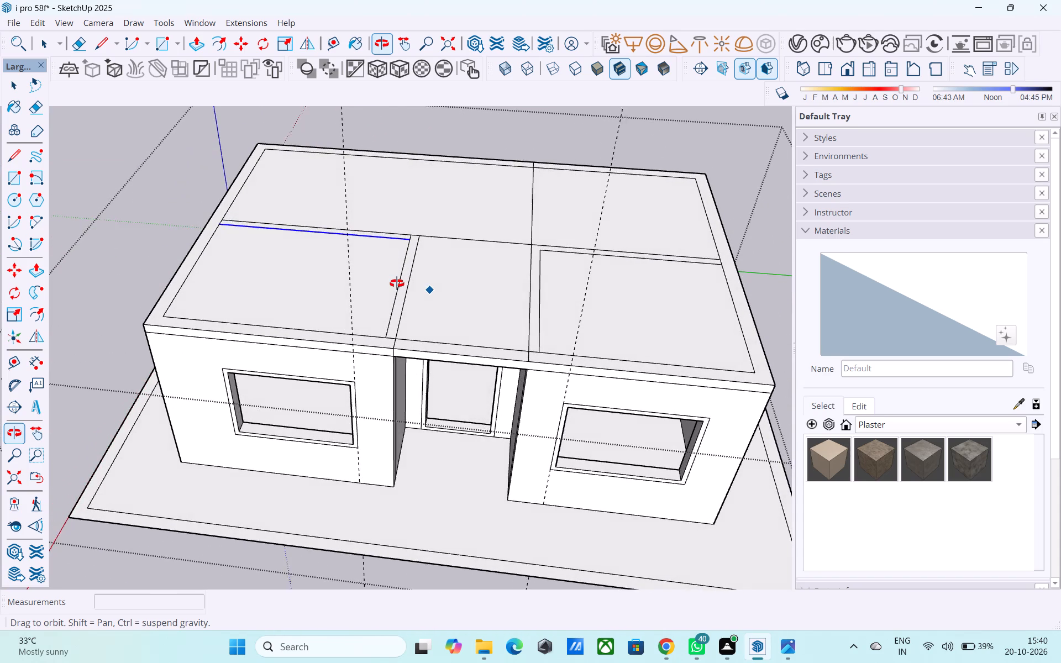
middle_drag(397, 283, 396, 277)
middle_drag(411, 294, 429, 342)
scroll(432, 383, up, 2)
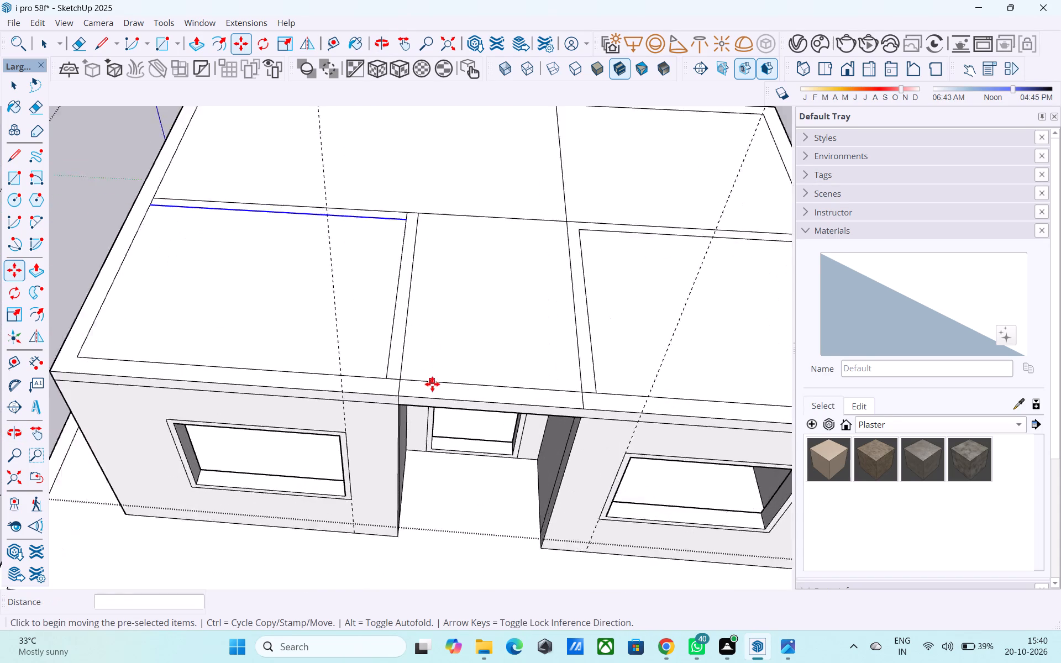
Measure the entrance recess's depth along the base of its left wall, from the outer corner and from the inner line.
scroll(432, 384, up, 3)
key(space)
middle_drag(450, 468, 429, 461)
key(l)
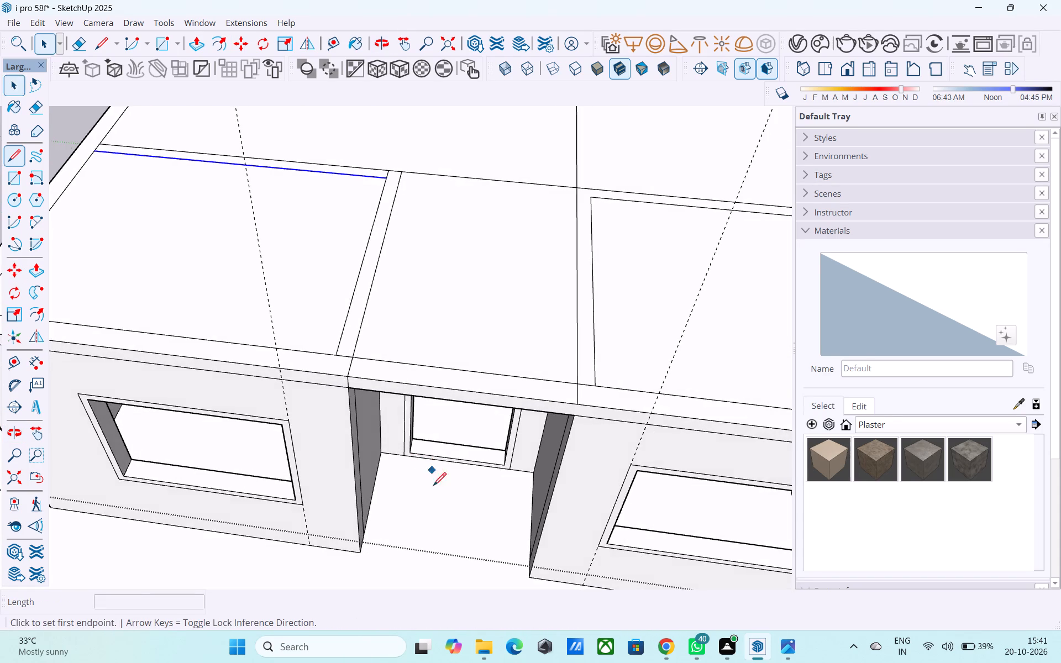
scroll(391, 527, up, 3)
click(349, 558)
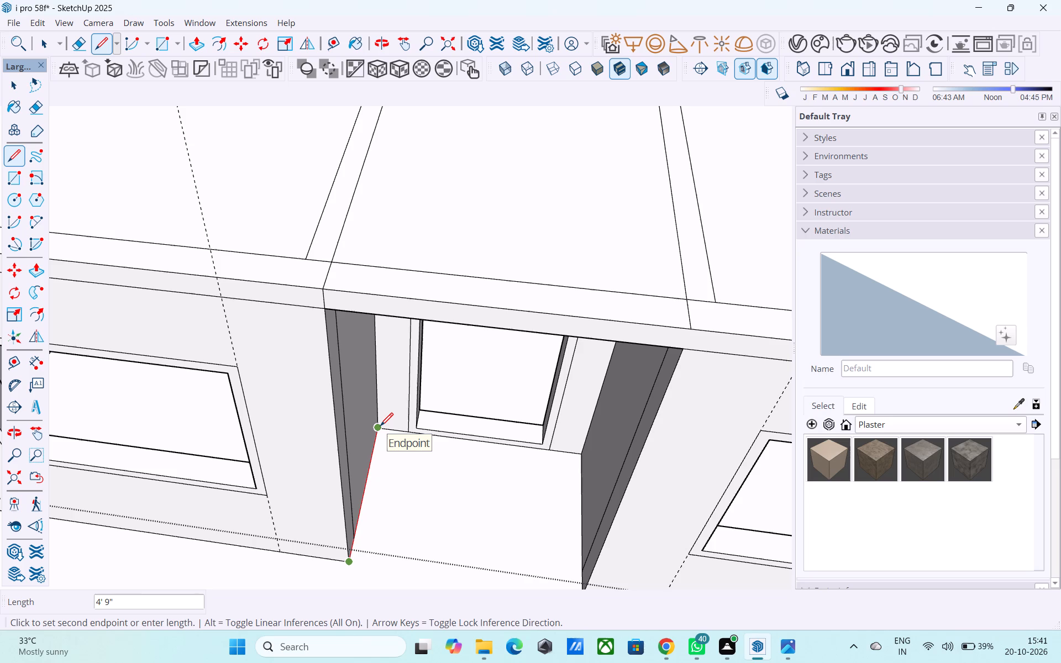
key(l)
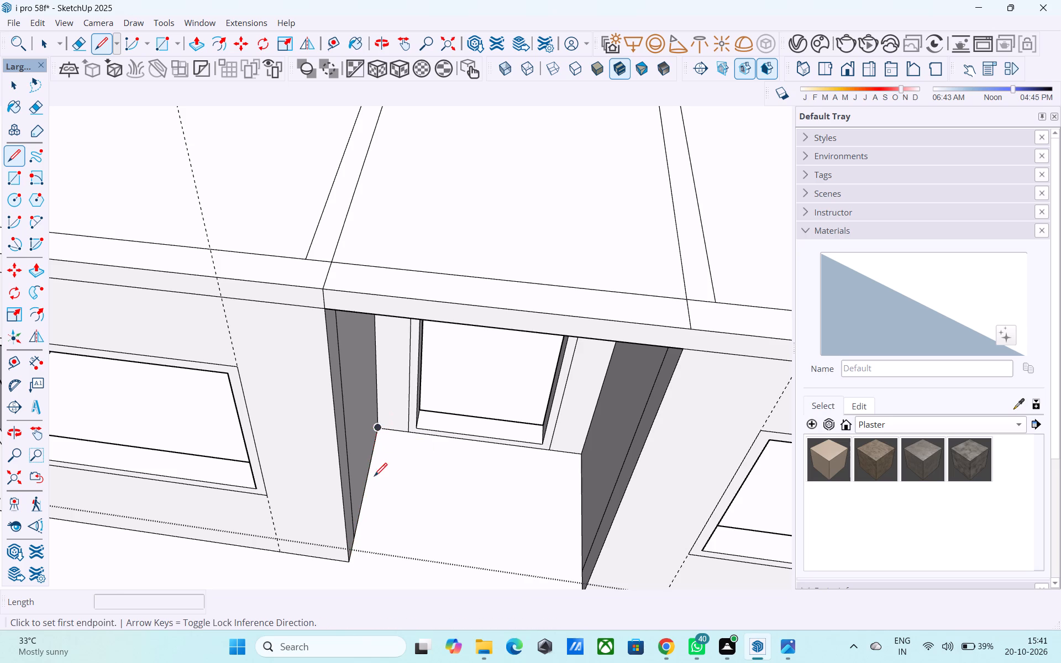
click(356, 537)
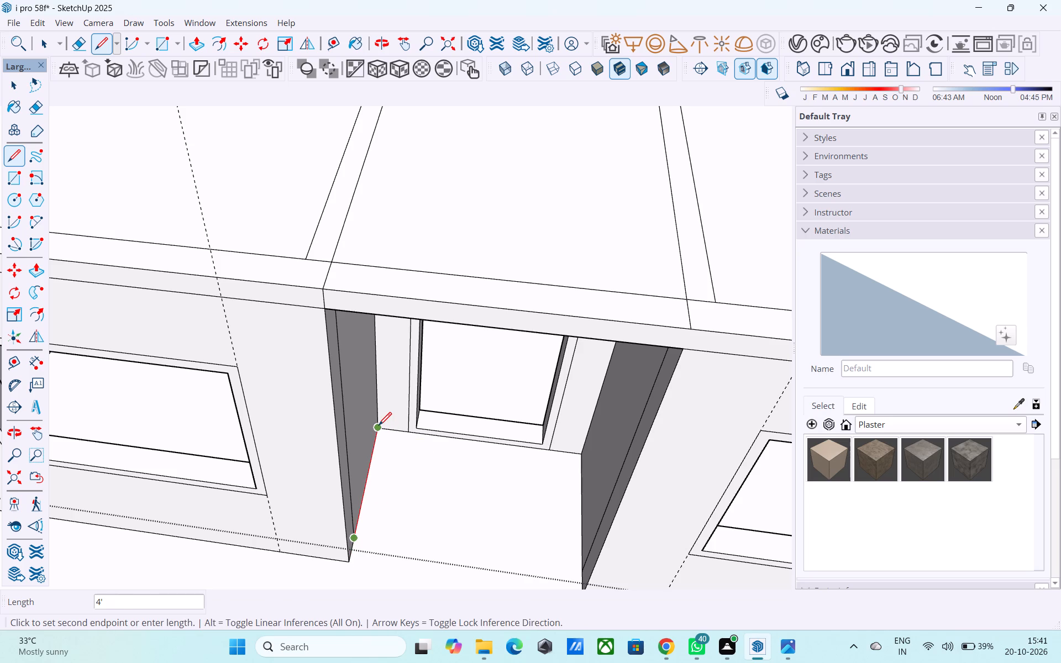
scroll(379, 425, down, 3)
key(space)
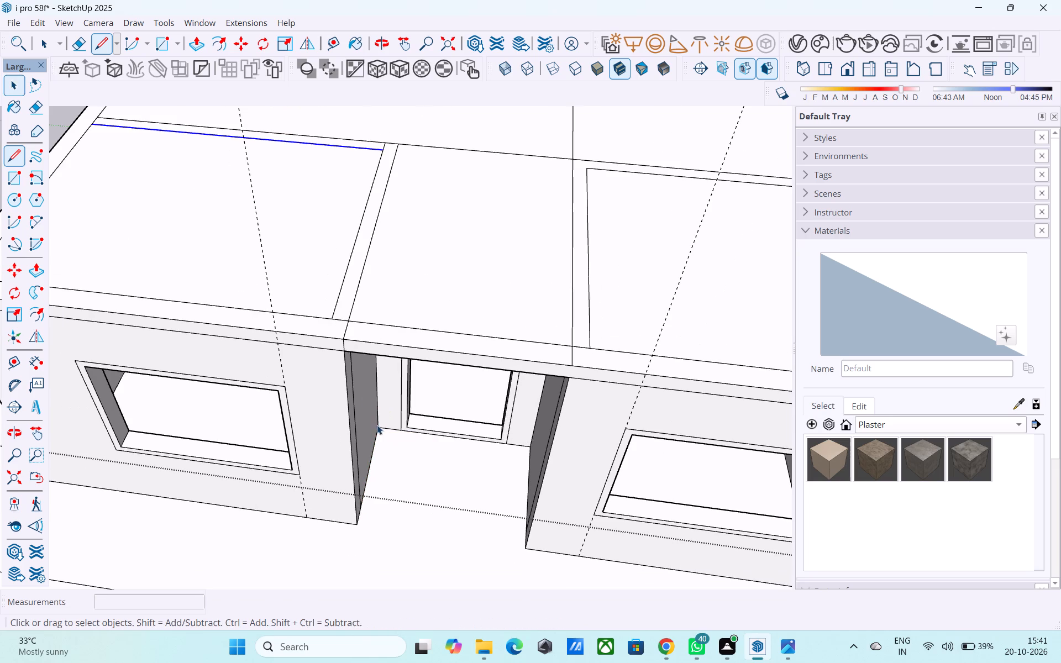
Copy the front border's inner line above the entrance recess 4' back into the roof's front-middle panel.
click(360, 323)
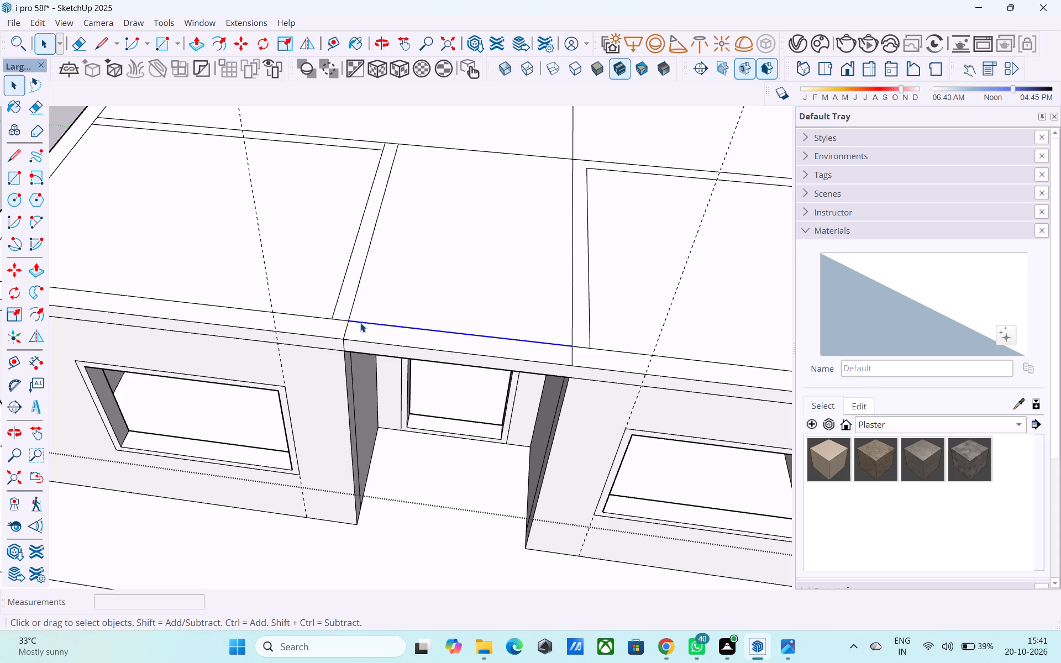
key(m)
click(349, 318)
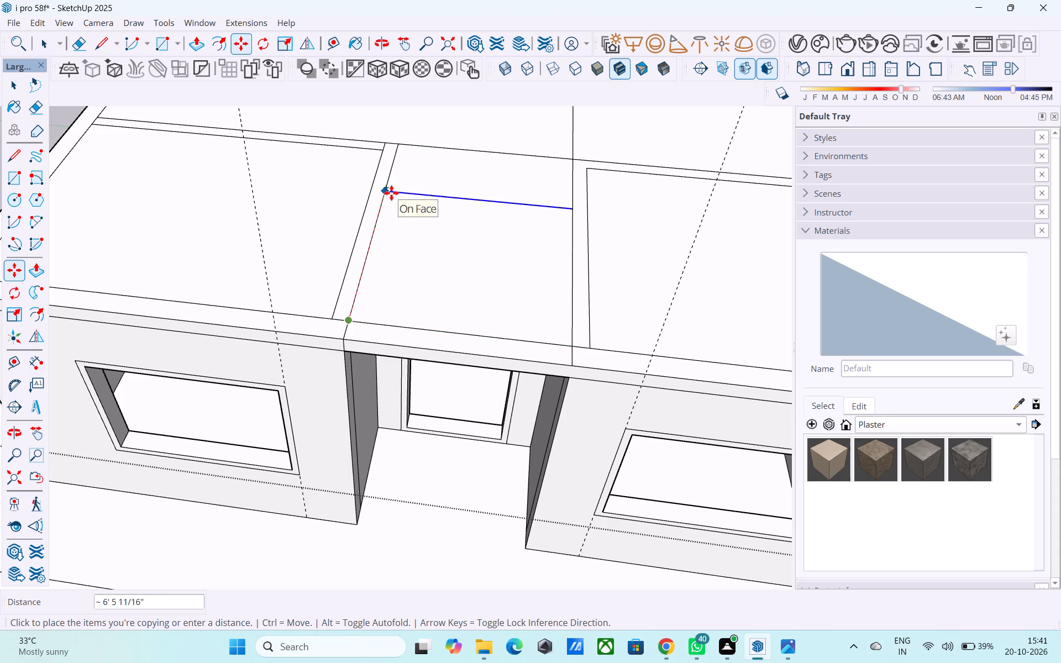
text(4')
key(Return)
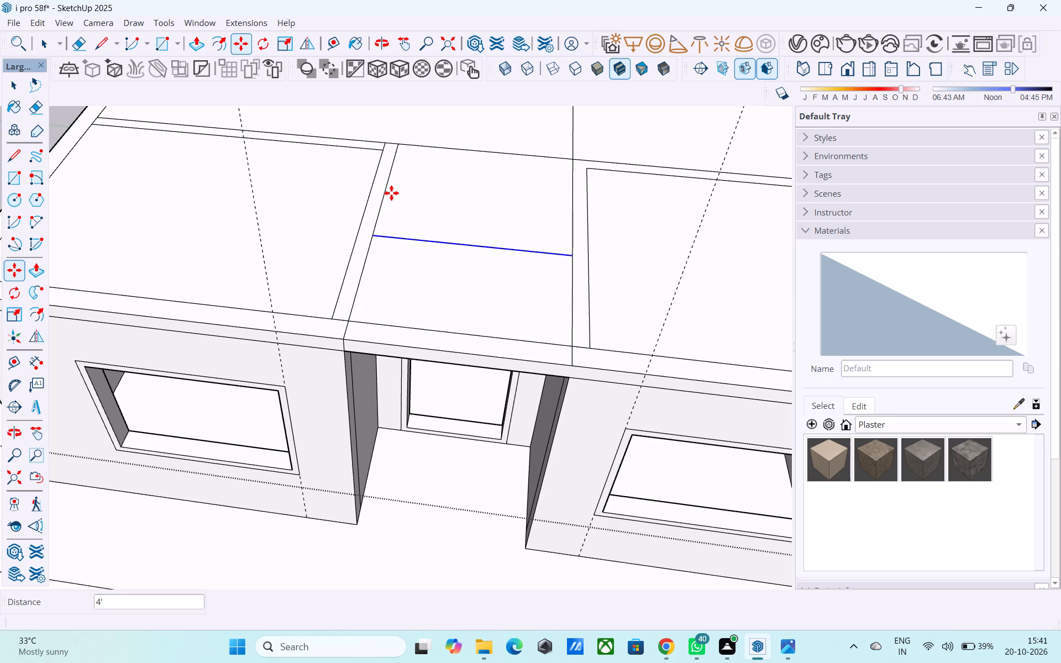
Copy the new crosswise line in the front-middle panel 6" further towards the rear.
scroll(406, 251, down, 5)
scroll(253, 380, down, 3)
middle_drag(256, 385, 259, 385)
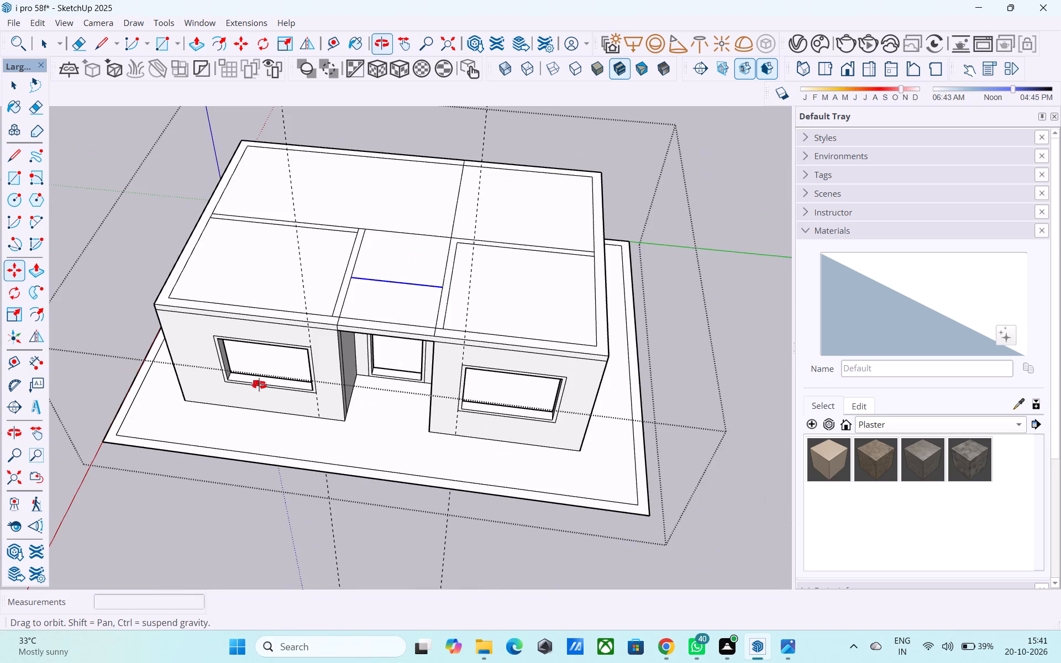
middle_drag(259, 385, 297, 370)
scroll(334, 272, up, 1)
scroll(289, 281, down, 1)
scroll(389, 367, down, 1)
scroll(411, 231, up, 1)
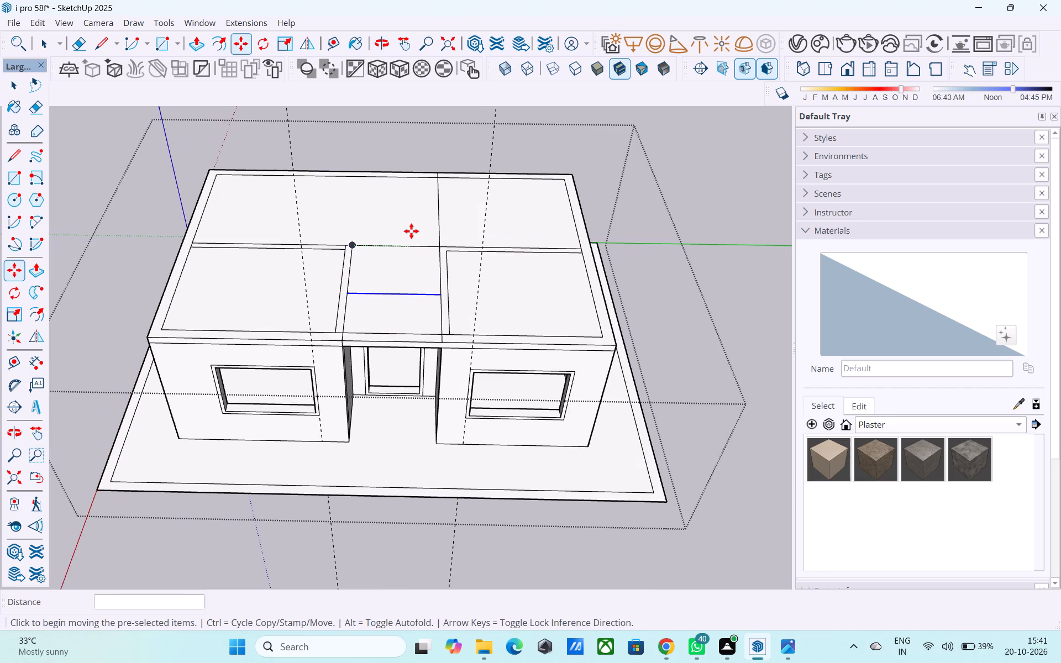
scroll(411, 231, up, 4)
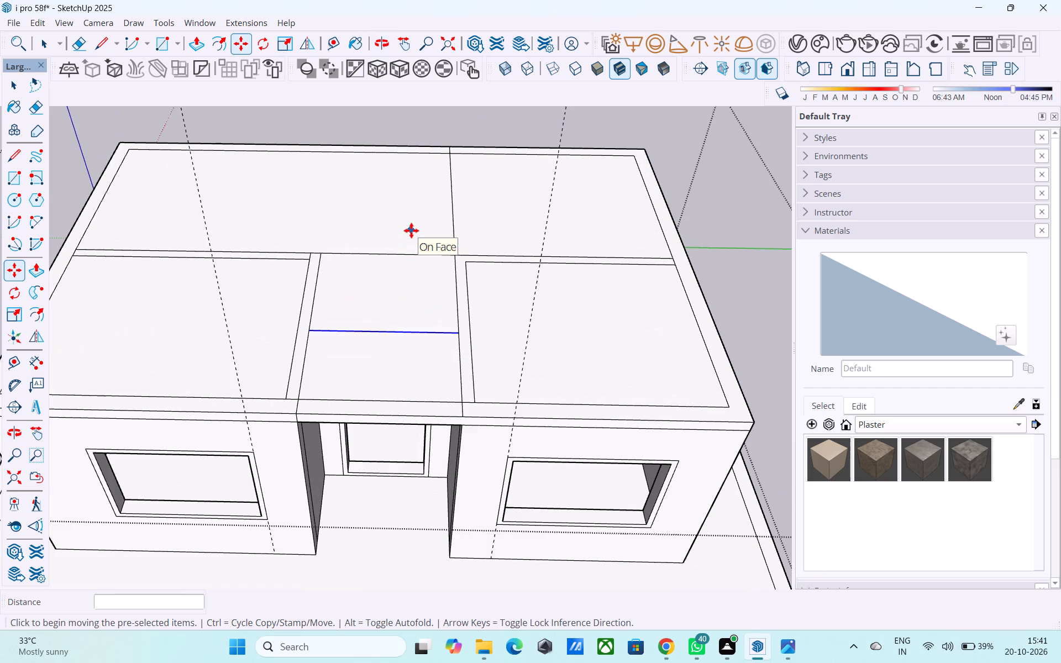
middle_drag(391, 239, 335, 246)
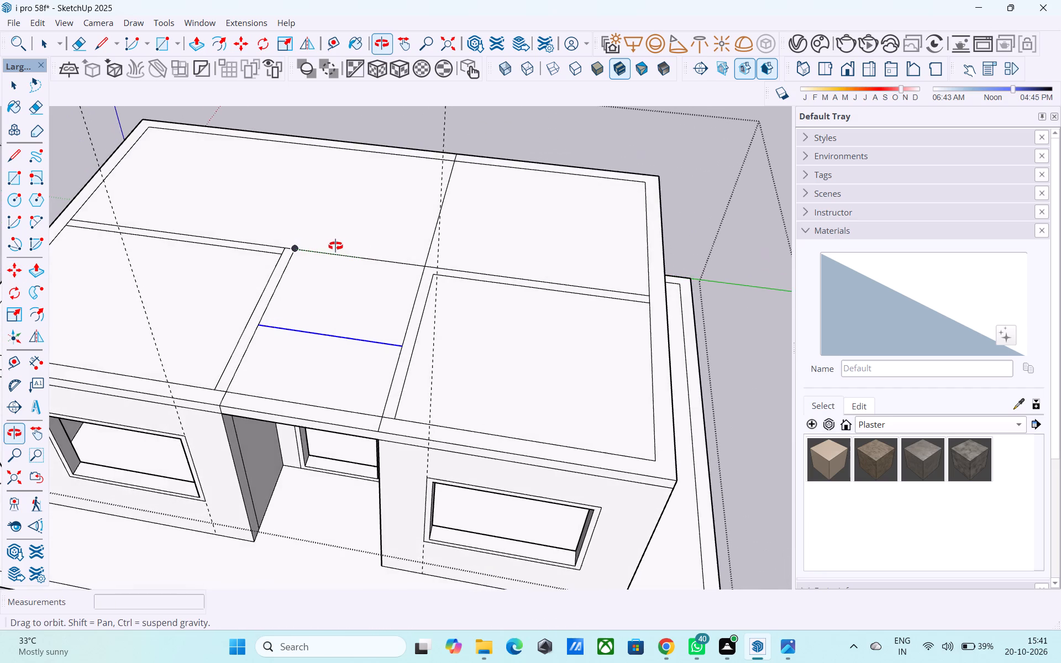
middle_drag(335, 246, 335, 246)
scroll(440, 261, down, 5)
middle_drag(435, 277, 235, 331)
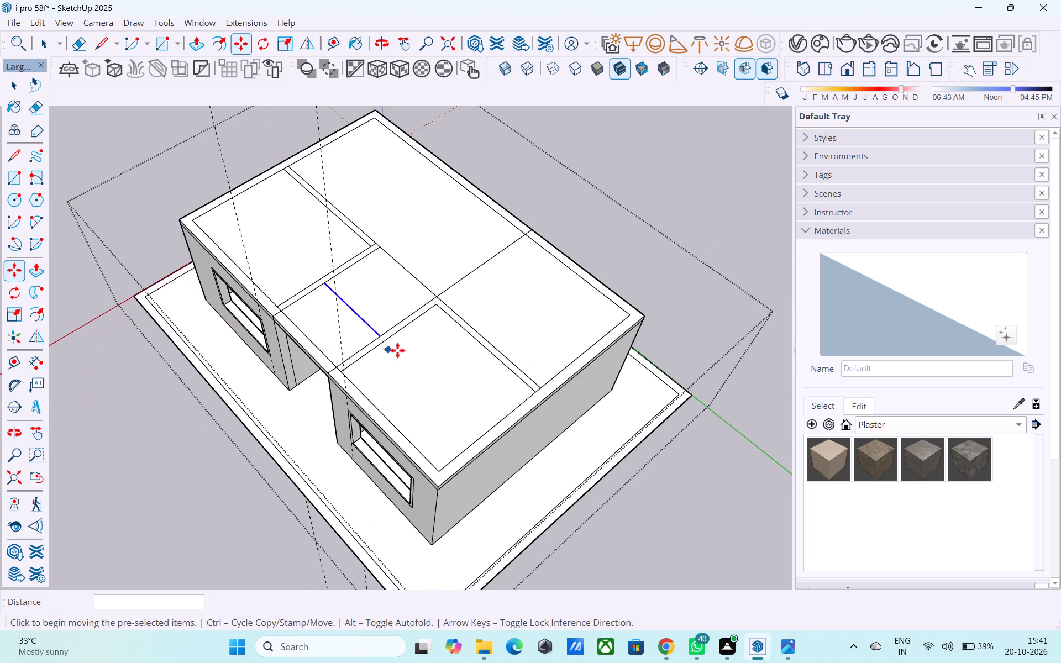
scroll(396, 350, up, 4)
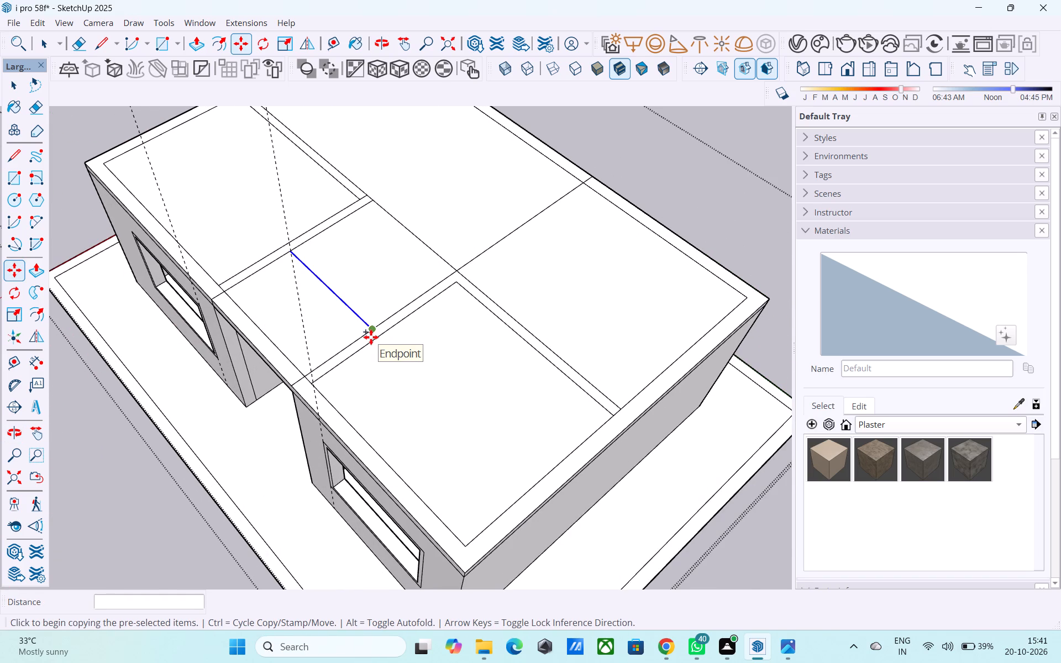
scroll(371, 336, up, 3)
click(376, 327)
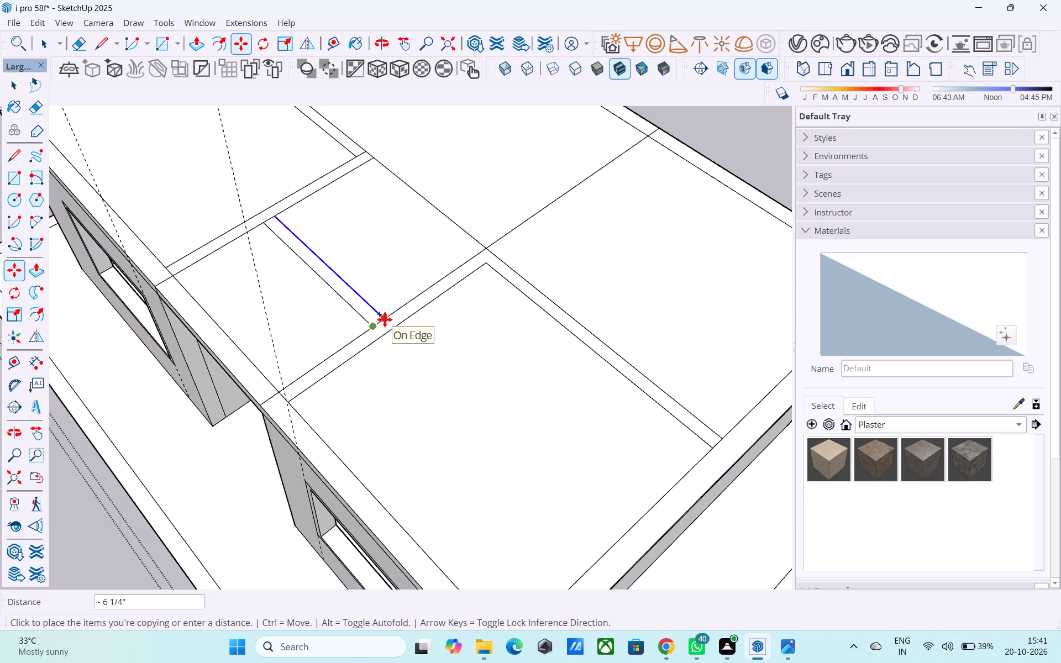
text(6")
key(Return)
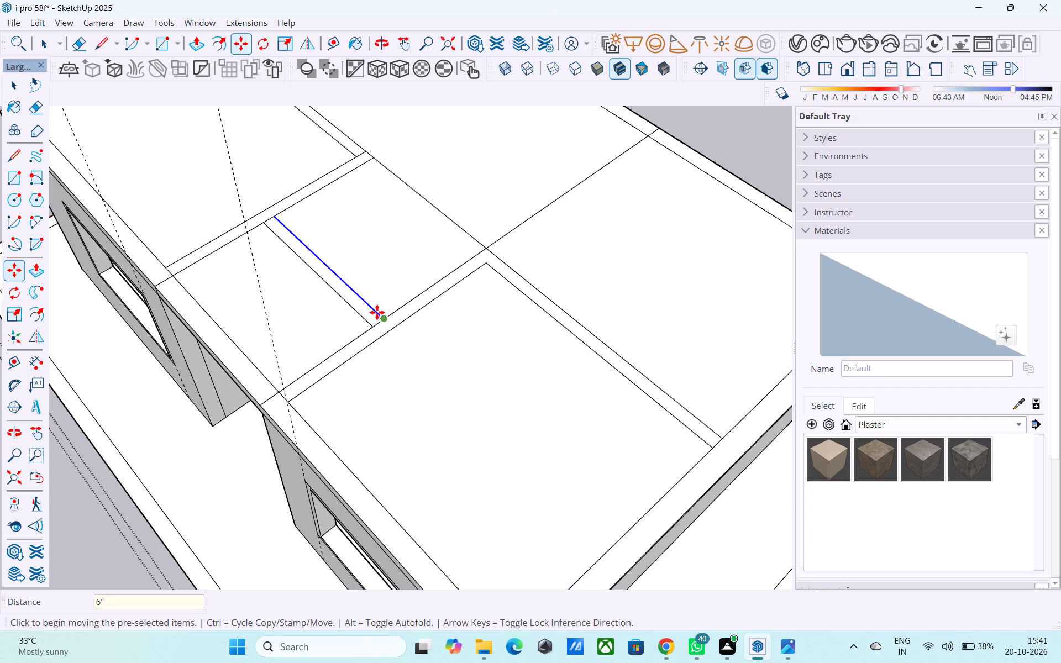
Copy the front-to-back line on the roof's rear half 6" towards the roof's right edge.
scroll(376, 313, down, 3)
middle_drag(375, 337, 590, 285)
scroll(455, 318, down, 3)
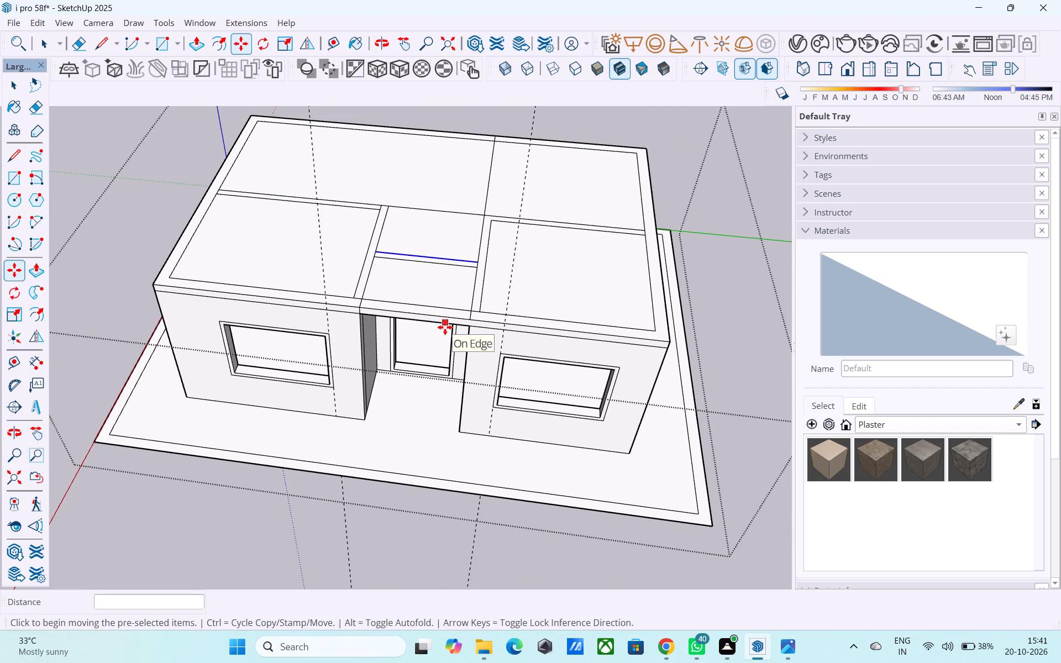
middle_drag(445, 327, 513, 333)
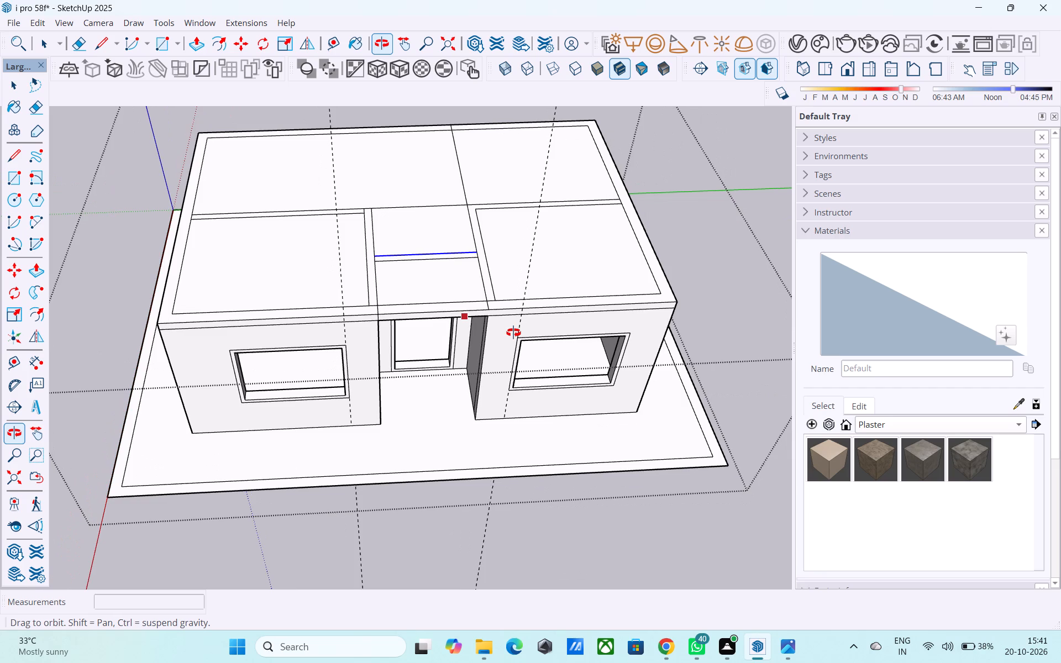
middle_drag(513, 333, 443, 320)
scroll(476, 211, up, 4)
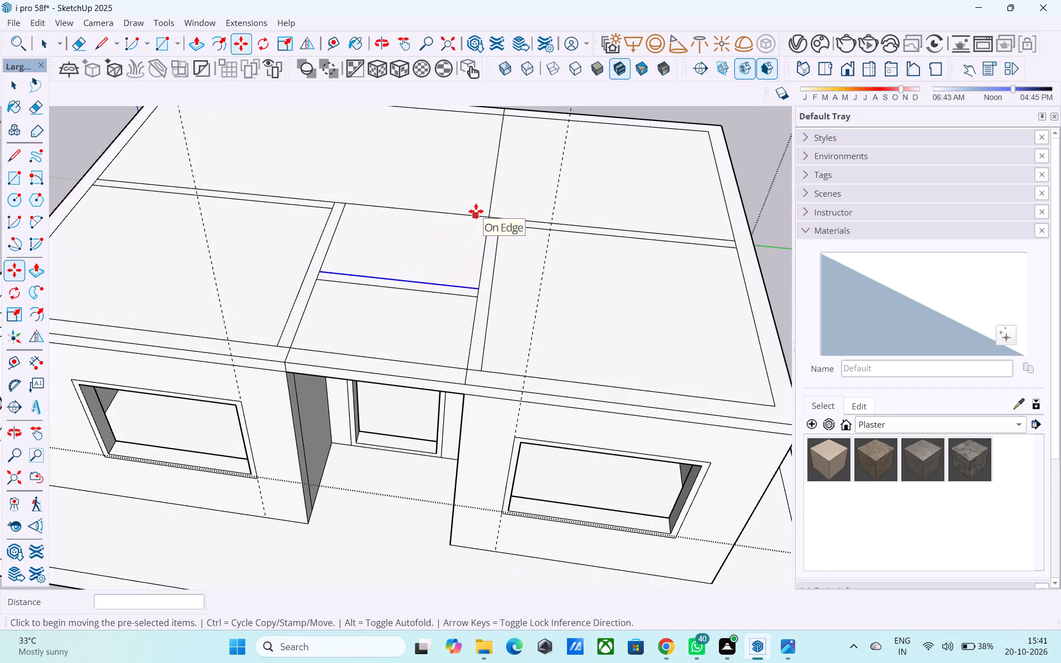
key(space)
click(490, 201)
key(m)
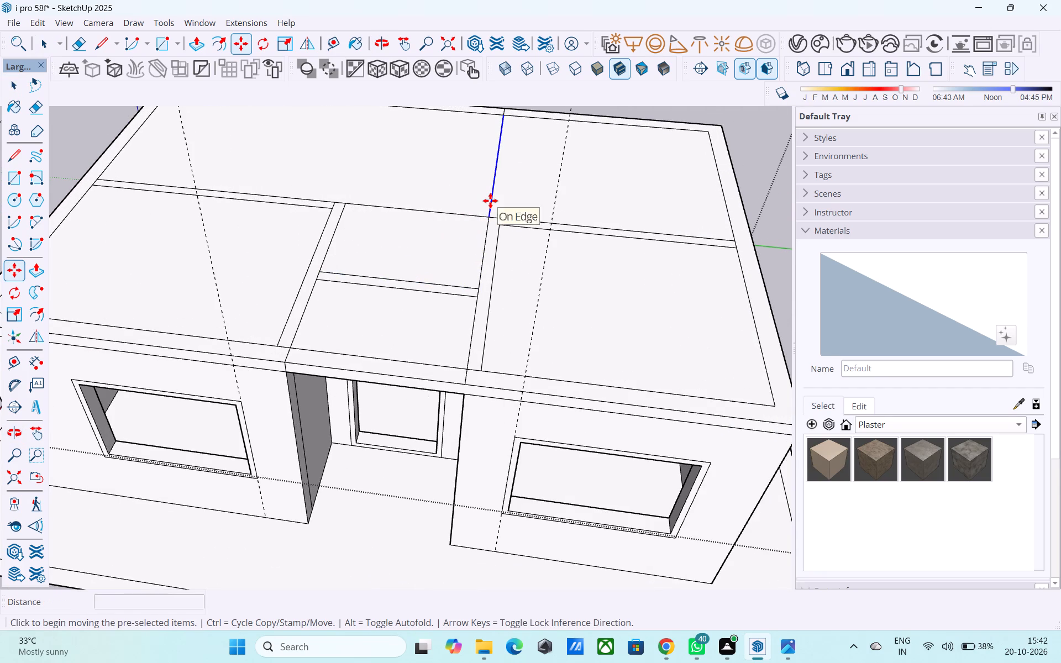
click(489, 214)
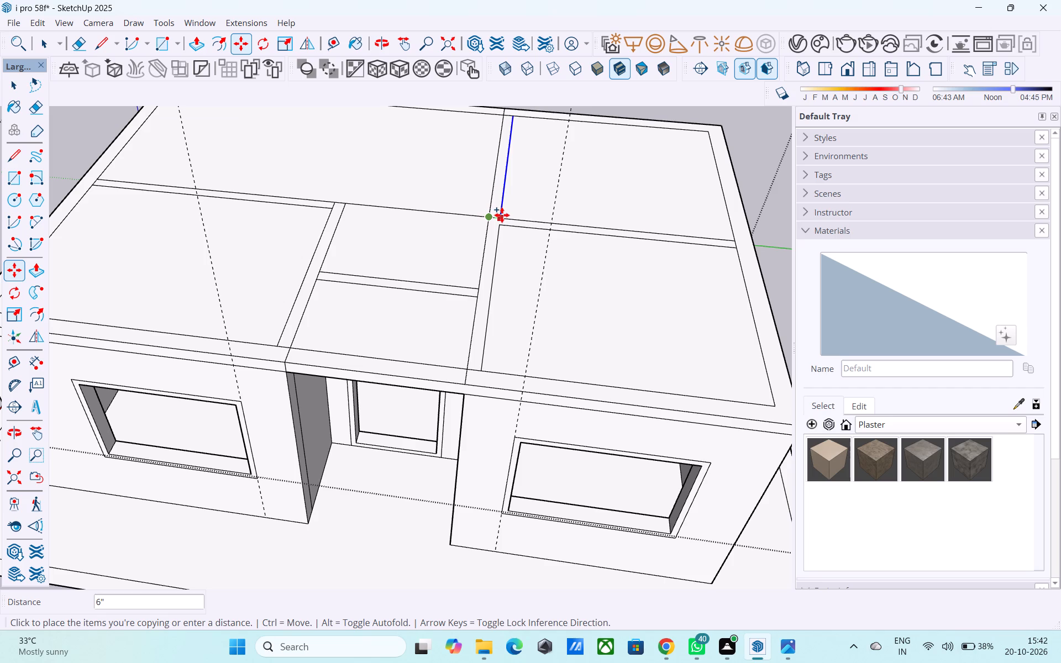
click(502, 215)
key(space)
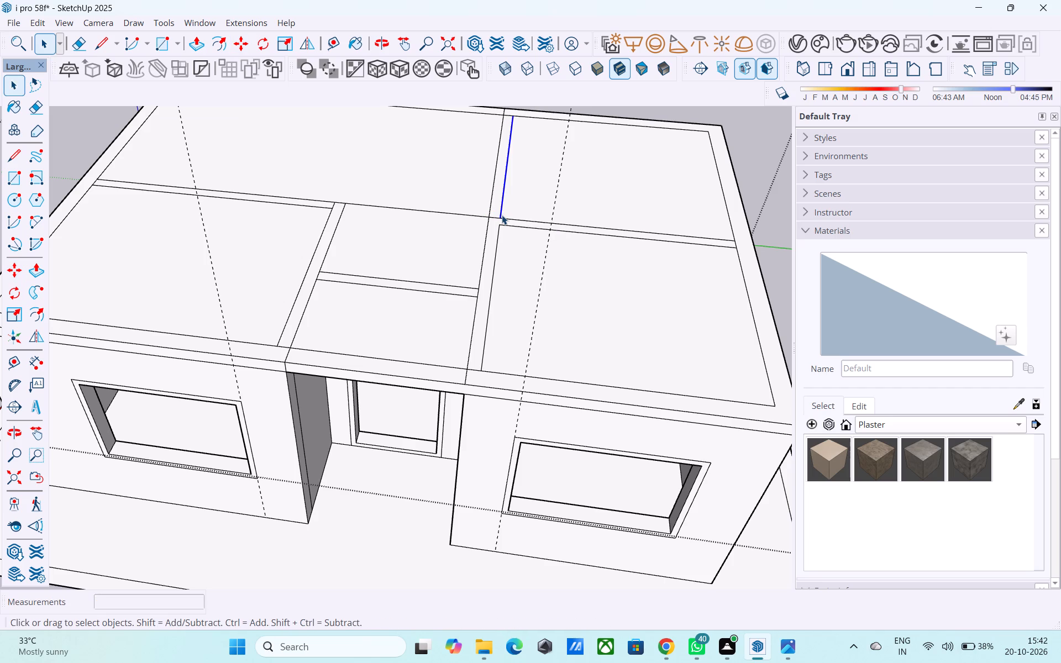
Extend both edges of the 6" strip at the entrance's left side to the rear border with two 9'6" lines.
scroll(497, 233, down, 3)
scroll(406, 496, down, 1)
middle_drag(406, 496, 748, 570)
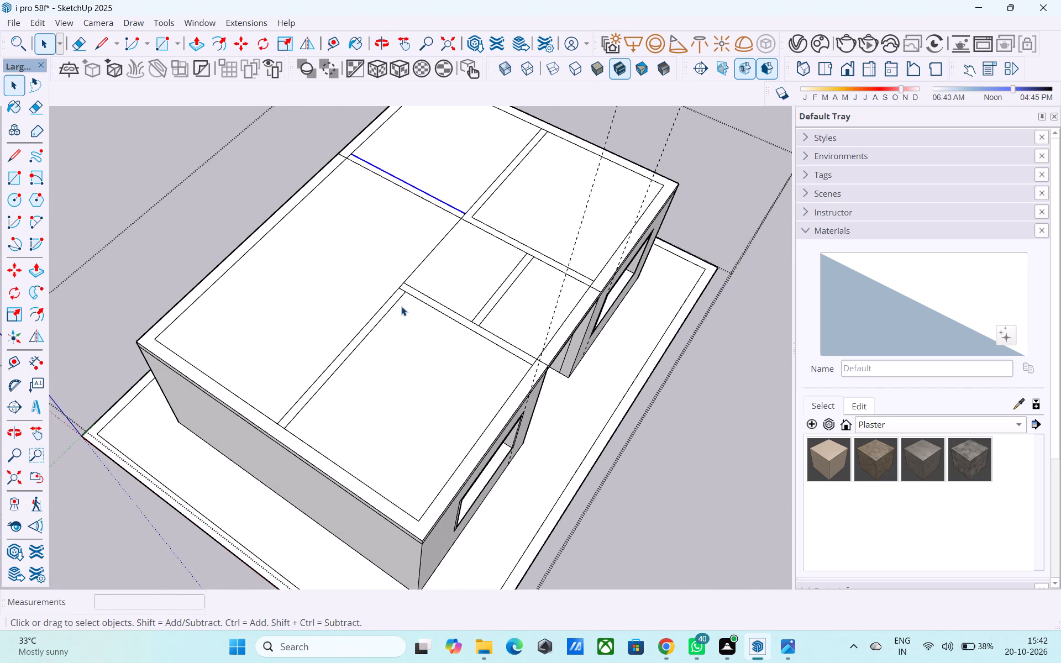
key(l)
scroll(401, 287, up, 3)
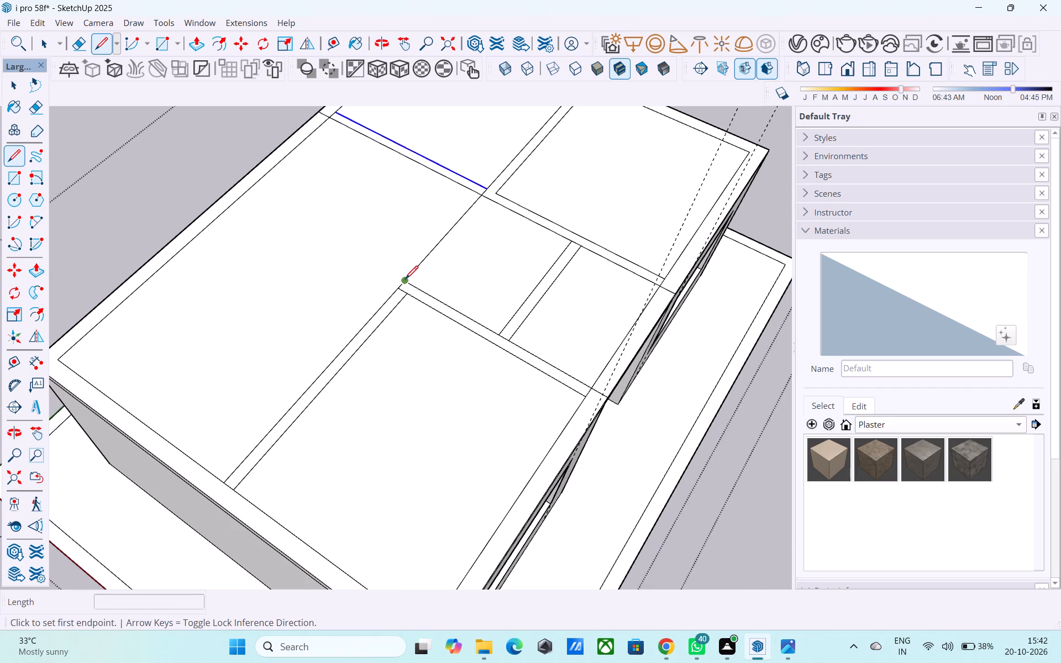
click(405, 280)
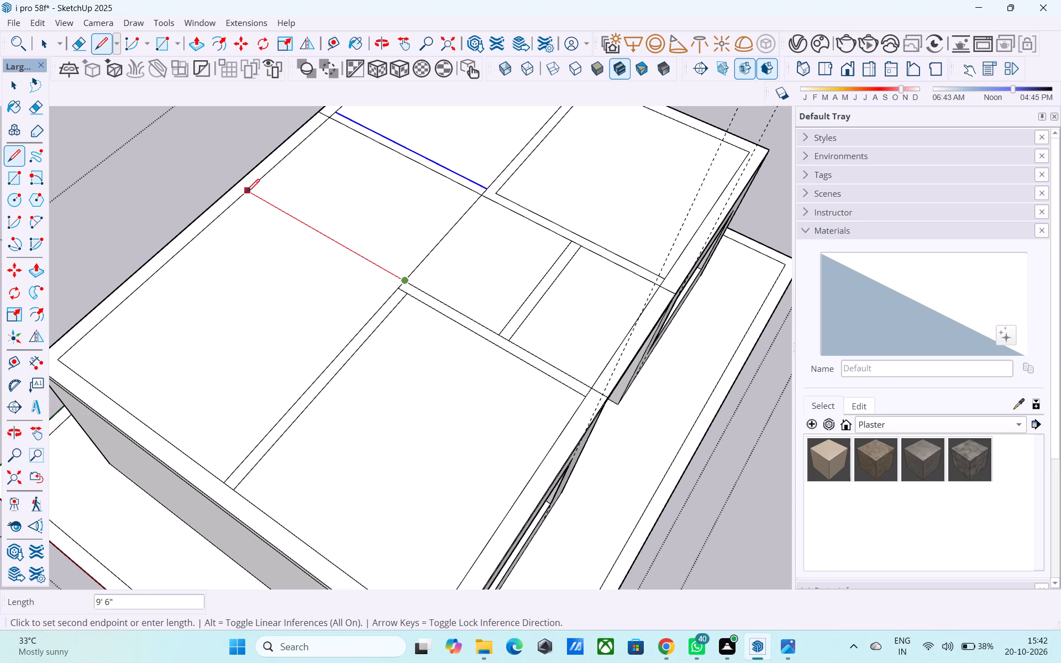
click(246, 192)
key(l)
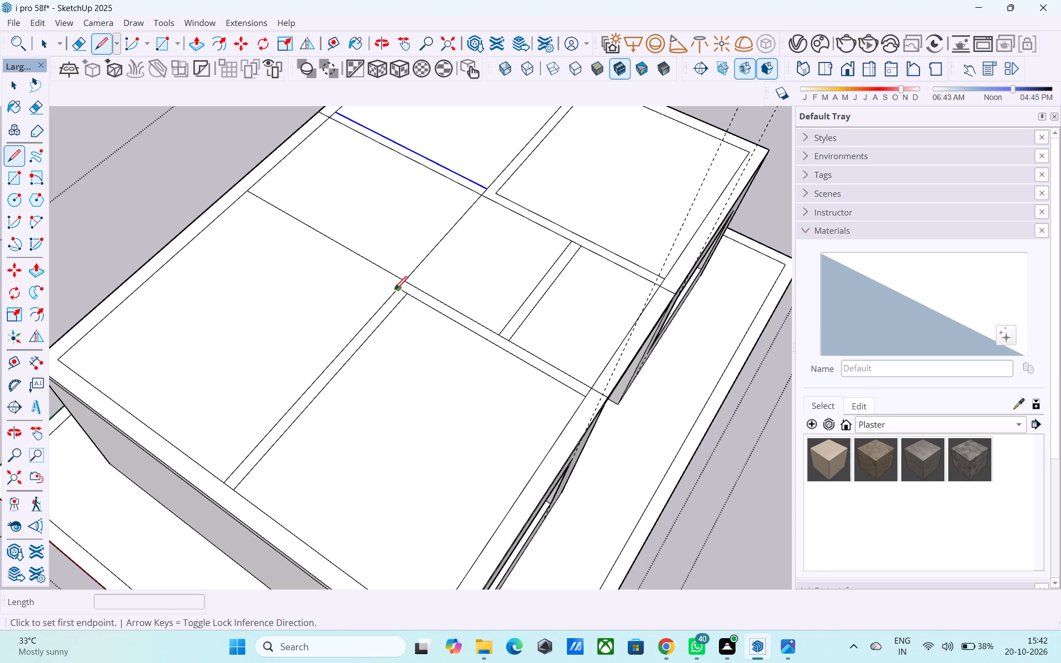
scroll(397, 287, up, 2)
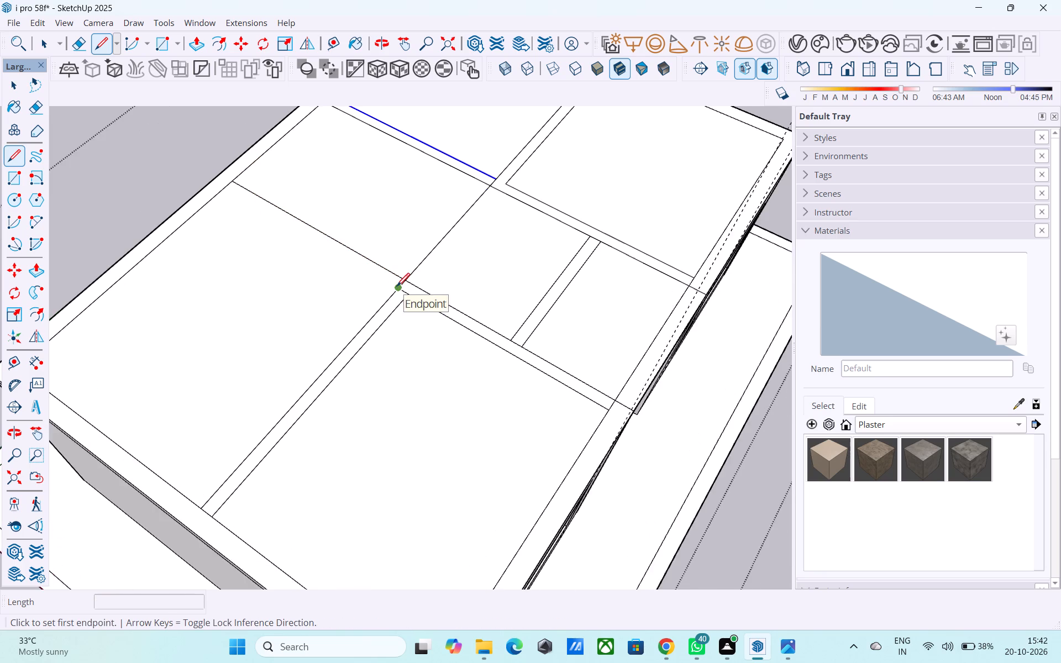
scroll(397, 287, up, 2)
scroll(397, 287, down, 4)
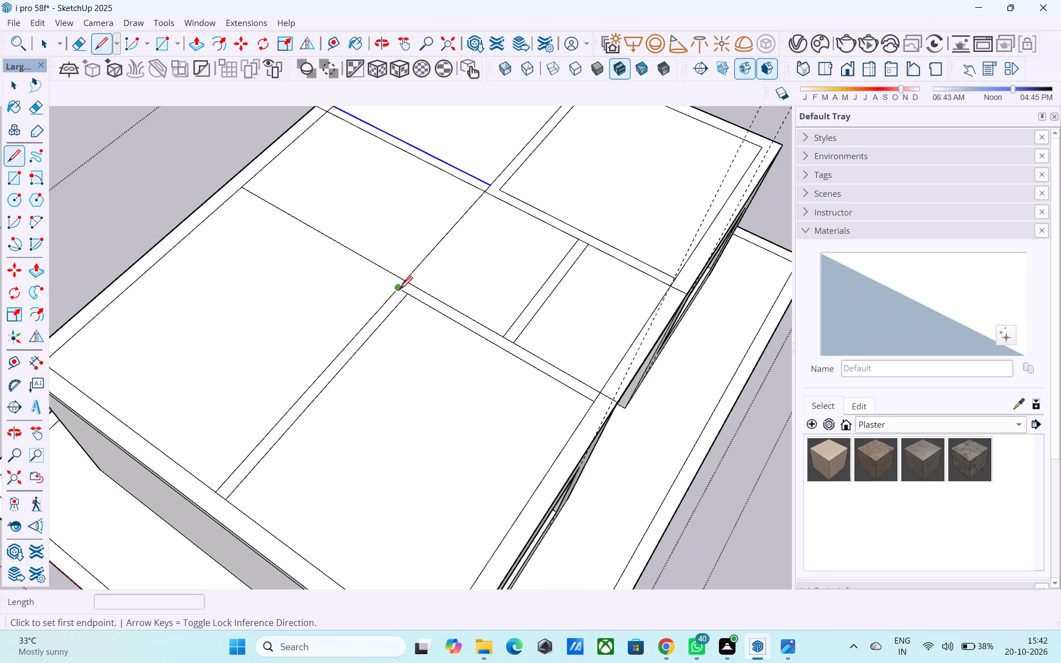
click(400, 291)
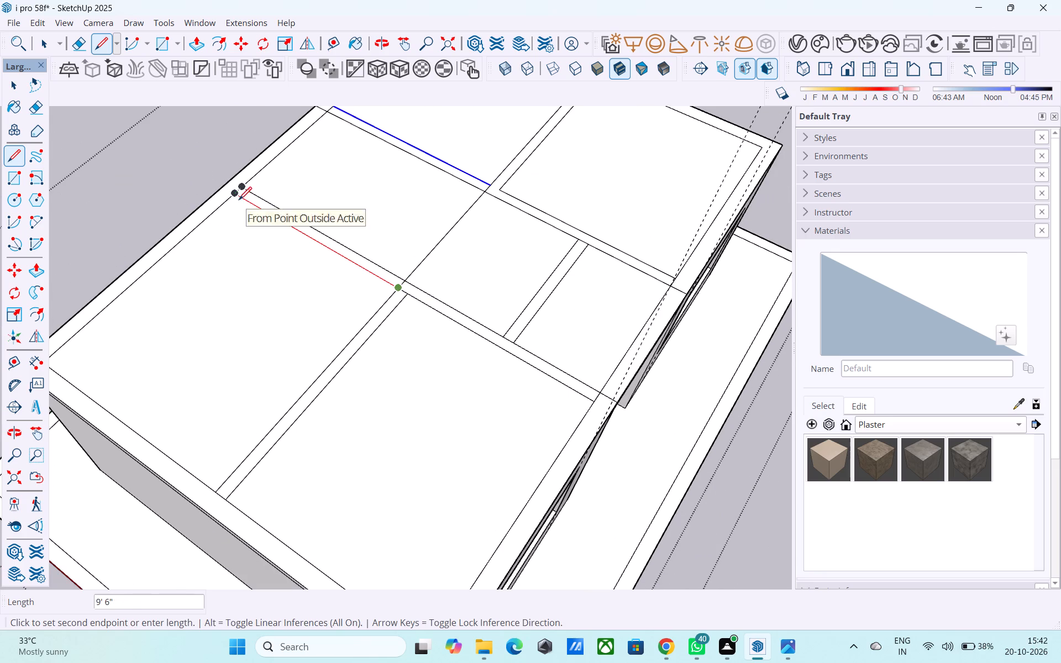
click(233, 196)
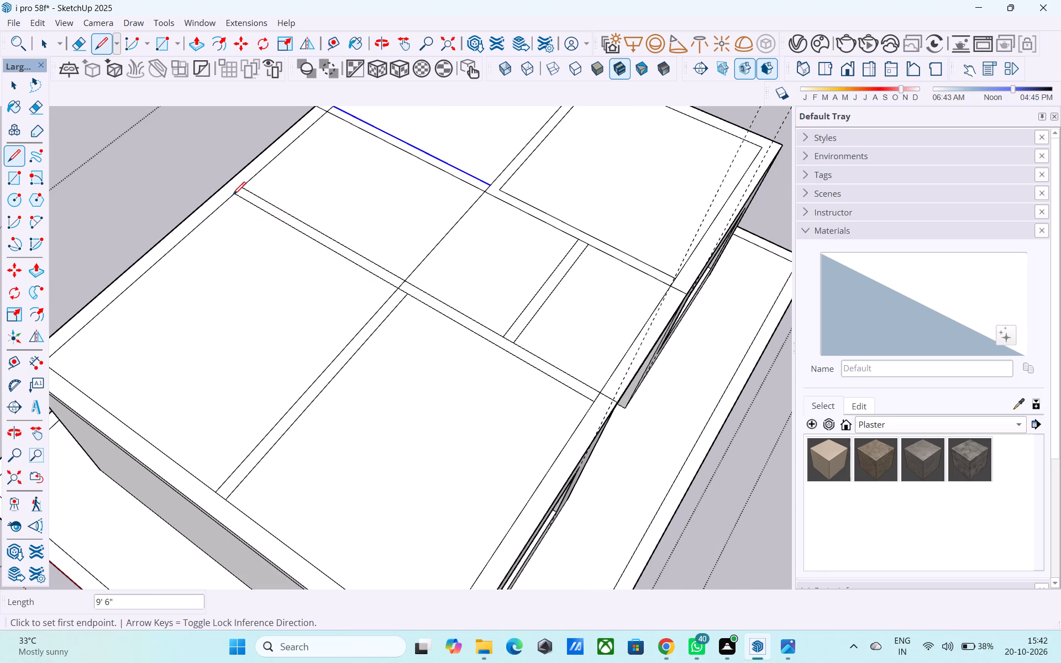
key(space)
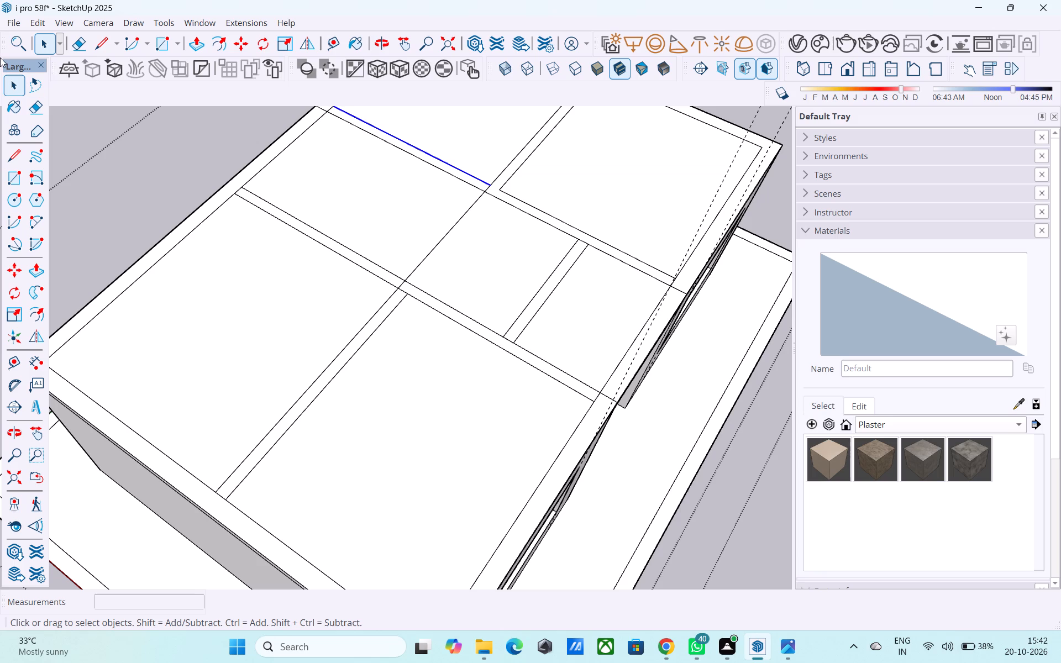
Examine the roof slab's panel layout and the whole house from the front-left corner.
scroll(464, 284, down, 3)
scroll(433, 344, down, 3)
middle_drag(429, 362, 404, 334)
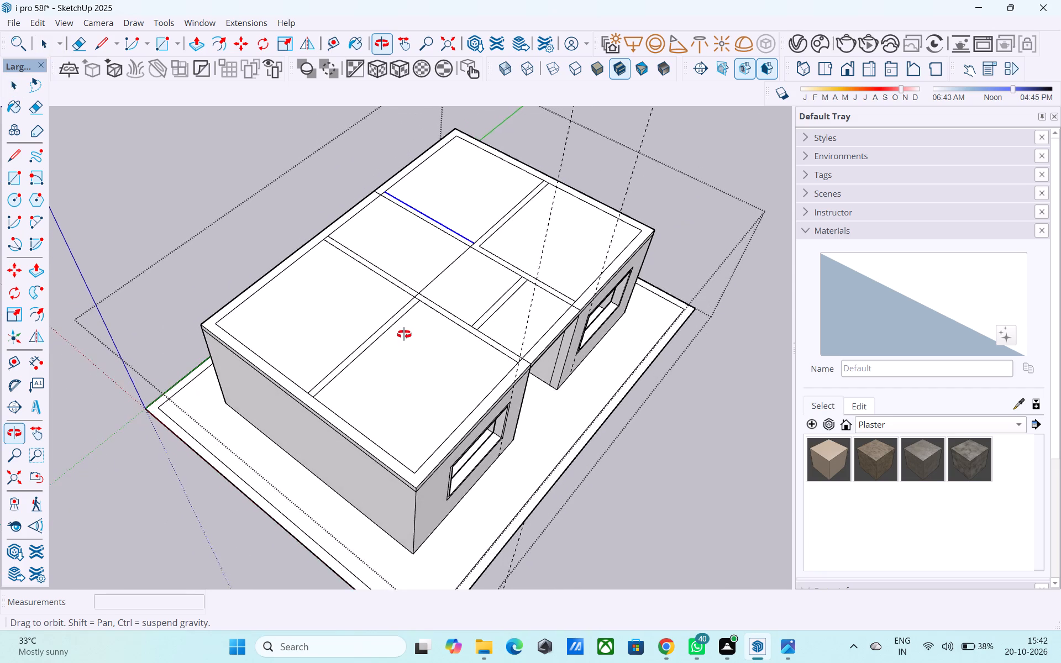
middle_drag(404, 334, 375, 247)
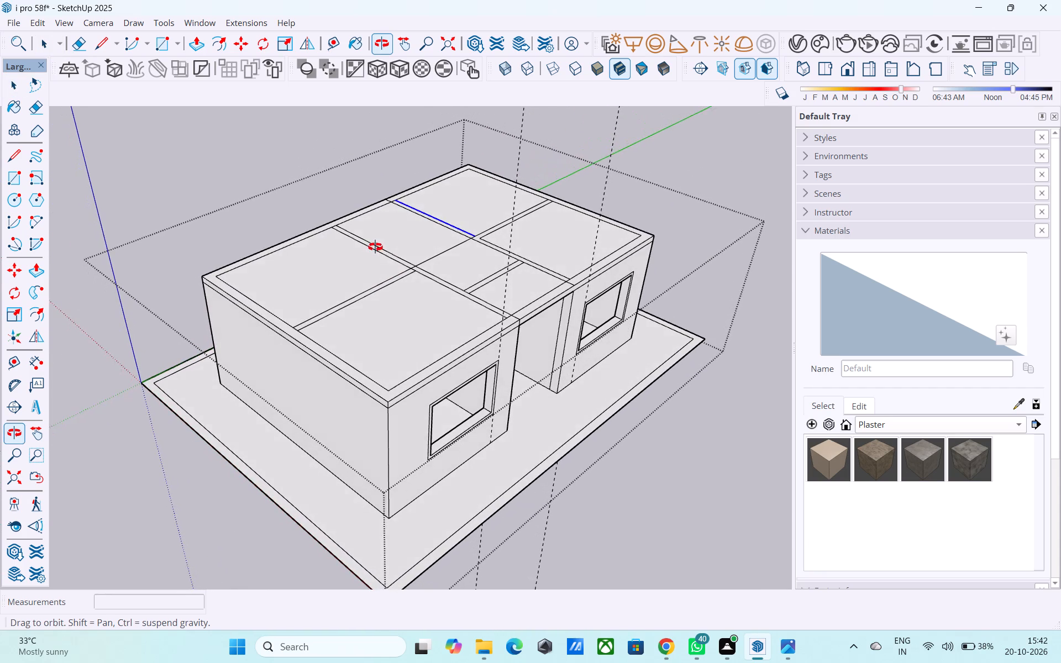
middle_drag(375, 247, 375, 246)
scroll(484, 310, down, 1)
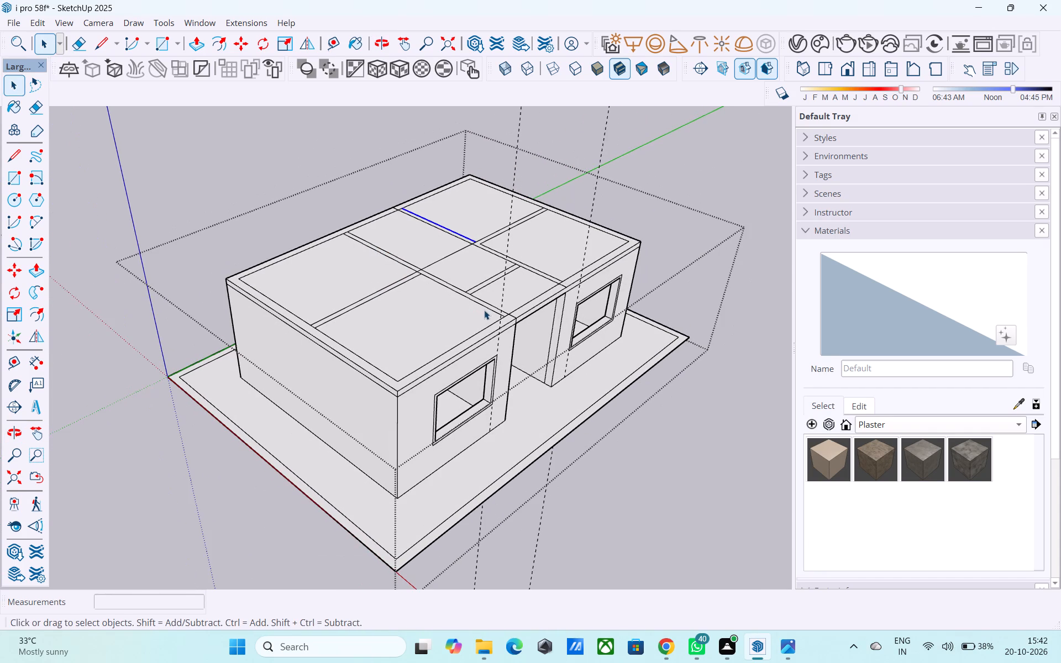
Examine the roof slab's panel and strip layout from above and from the house's front-left side.
scroll(485, 310, down, 1)
scroll(582, 301, down, 2)
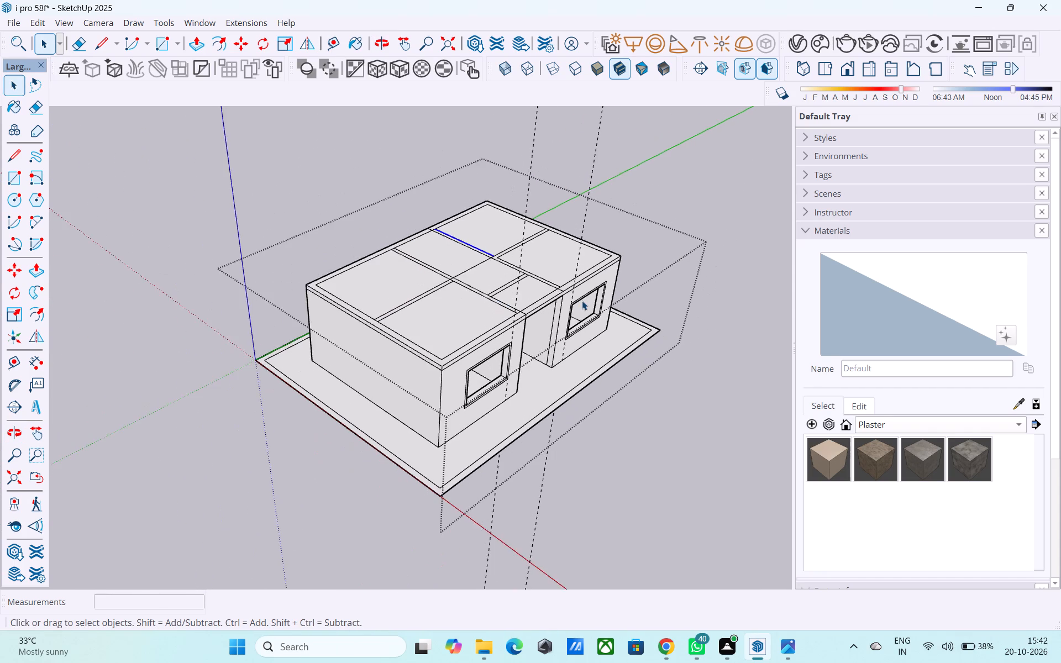
scroll(582, 301, down, 1)
middle_drag(543, 328, 453, 353)
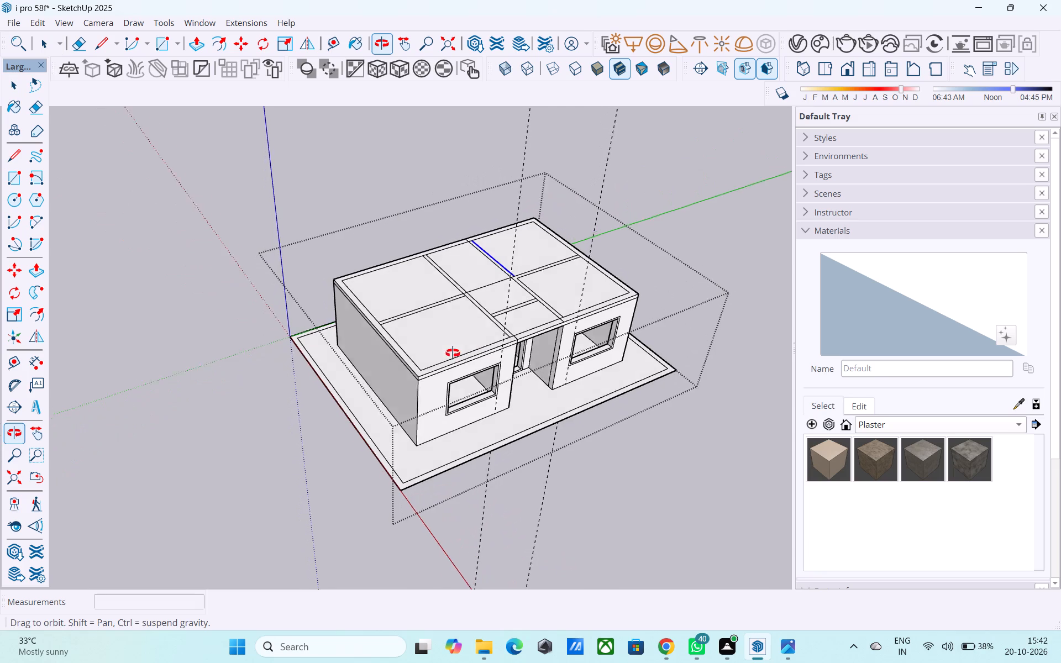
middle_drag(453, 353, 448, 356)
scroll(347, 360, down, 1)
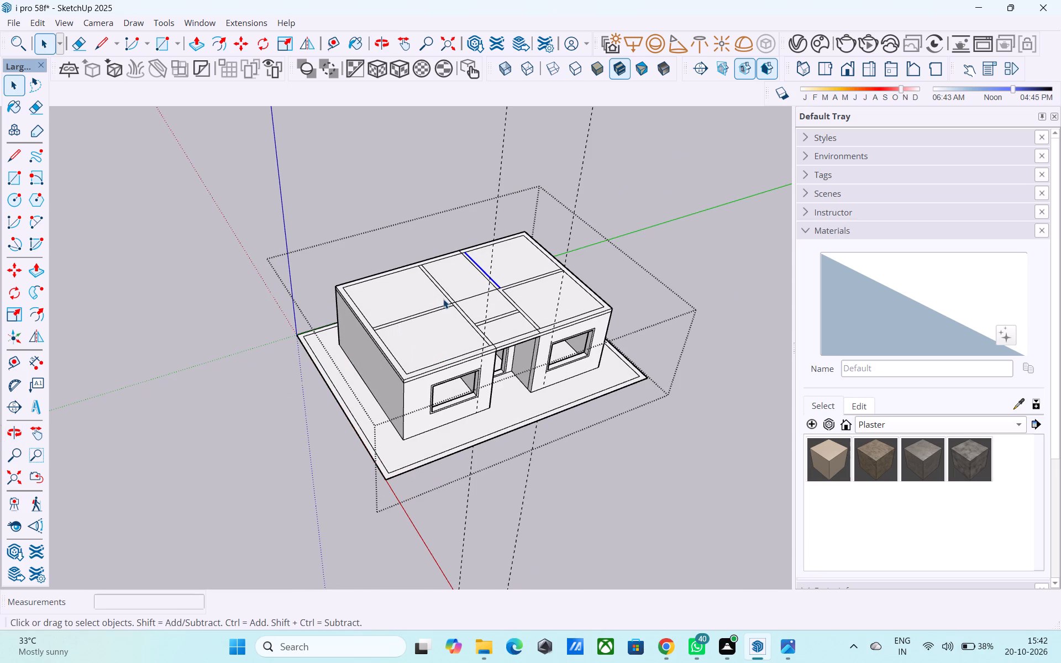
scroll(443, 299, up, 2)
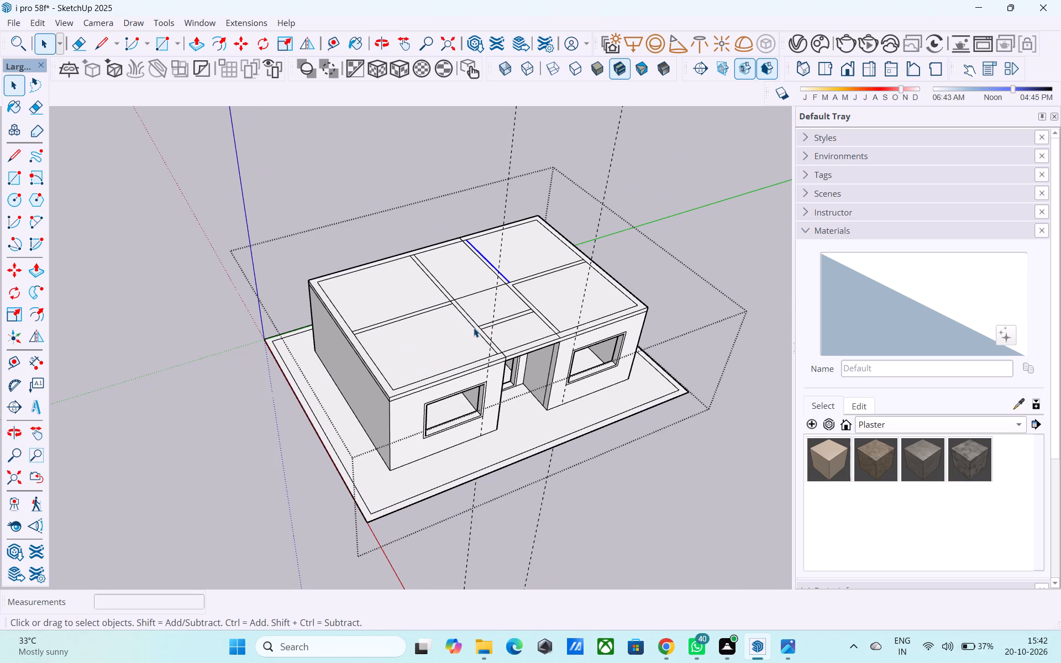
scroll(474, 328, up, 2)
middle_drag(468, 322, 460, 419)
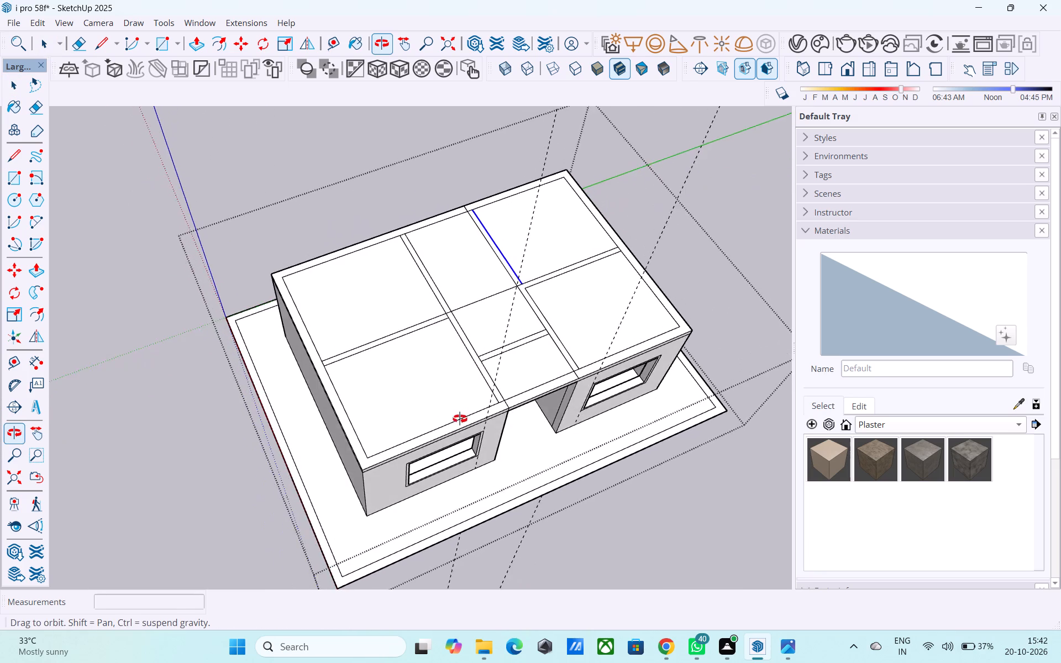
middle_drag(460, 419, 463, 434)
scroll(463, 434, up, 1)
middle_drag(460, 325, 438, 418)
middle_drag(444, 404, 477, 394)
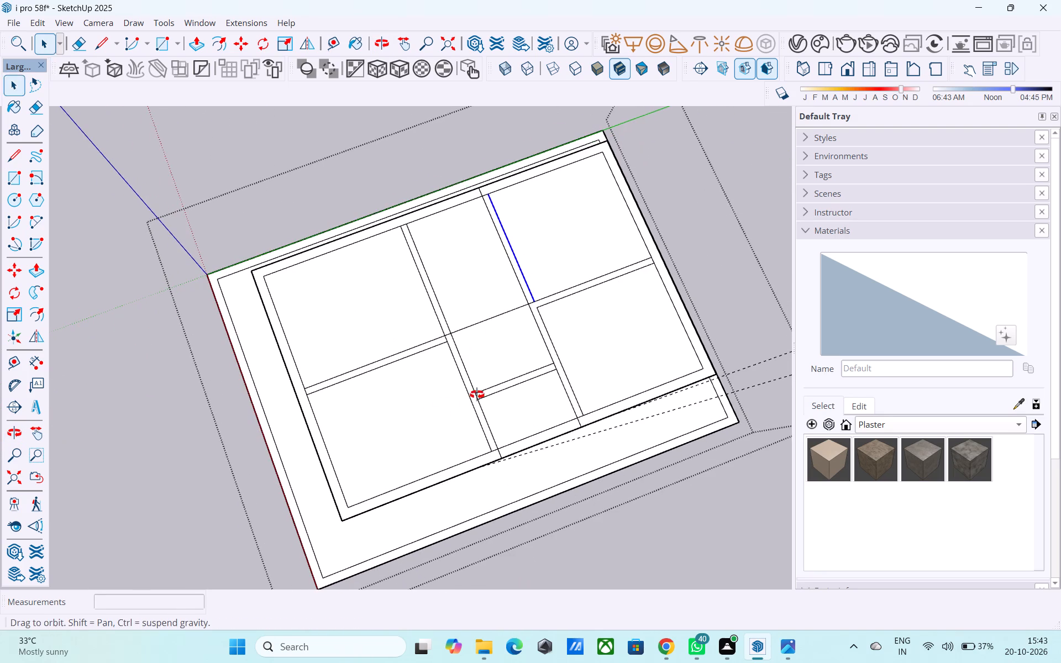
middle_drag(477, 394, 532, 383)
scroll(472, 287, up, 1)
middle_drag(464, 298, 419, 296)
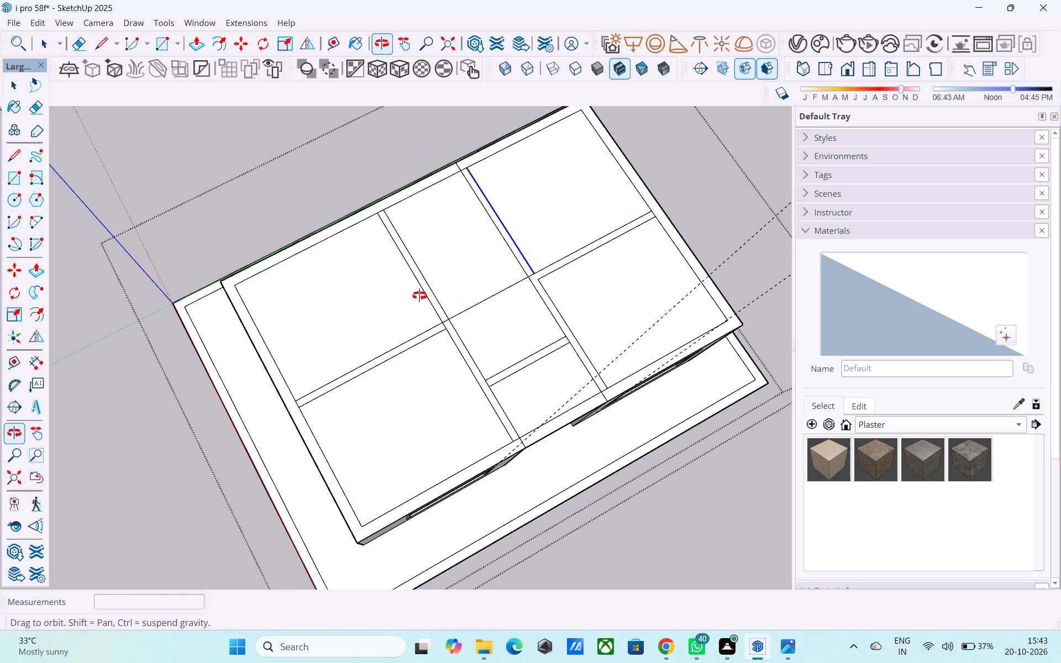
middle_drag(419, 296, 419, 296)
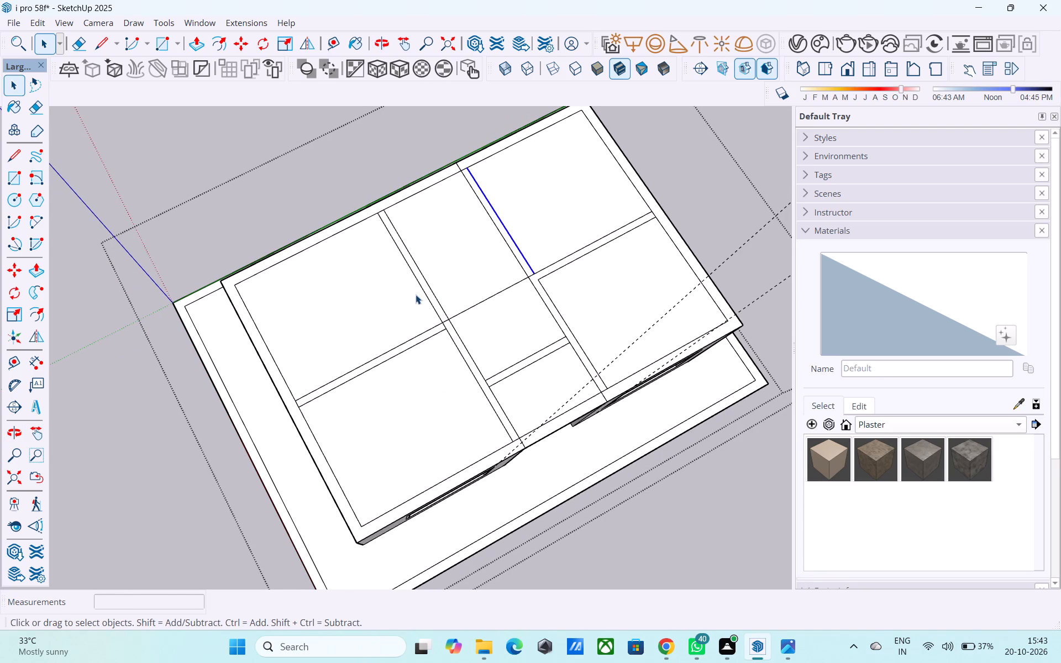
scroll(416, 294, down, 4)
scroll(402, 178, up, 3)
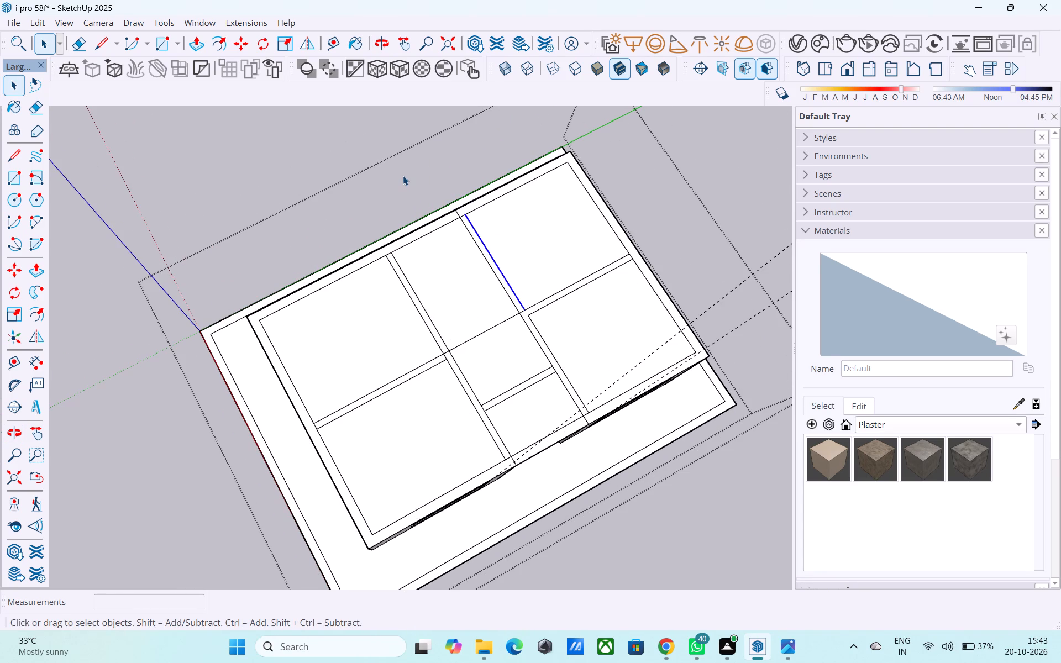
scroll(524, 459, down, 3)
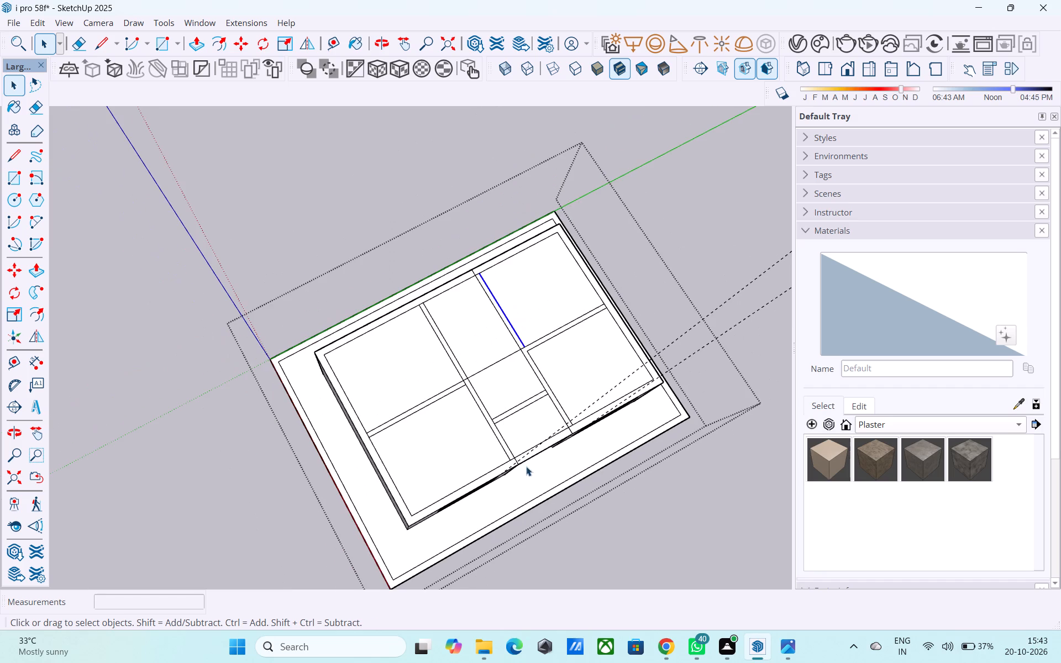
scroll(461, 341, up, 5)
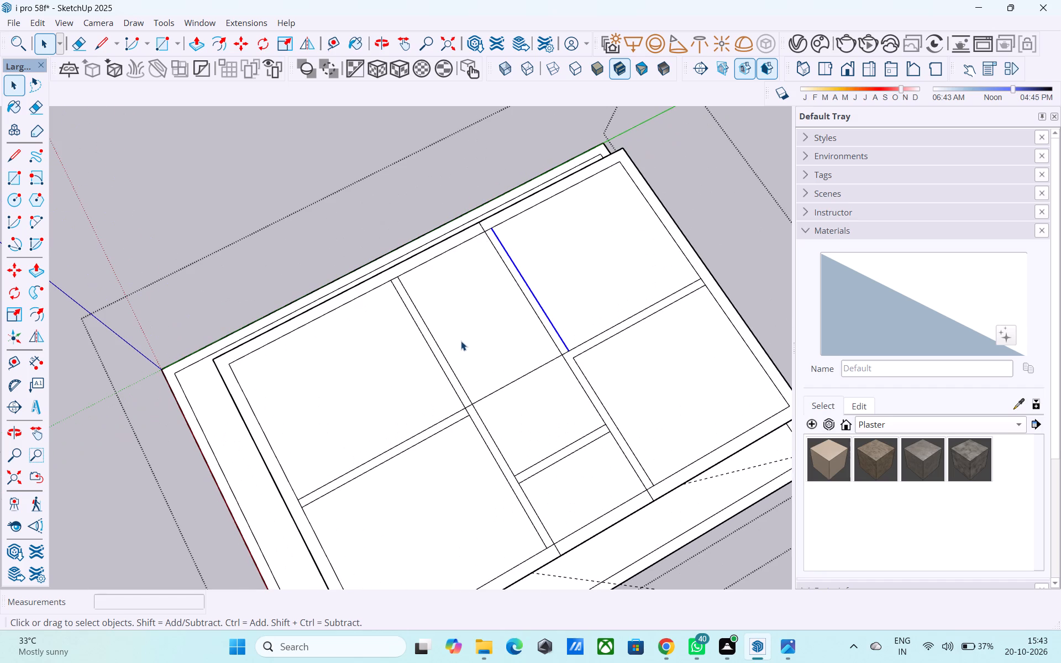
scroll(461, 341, down, 1)
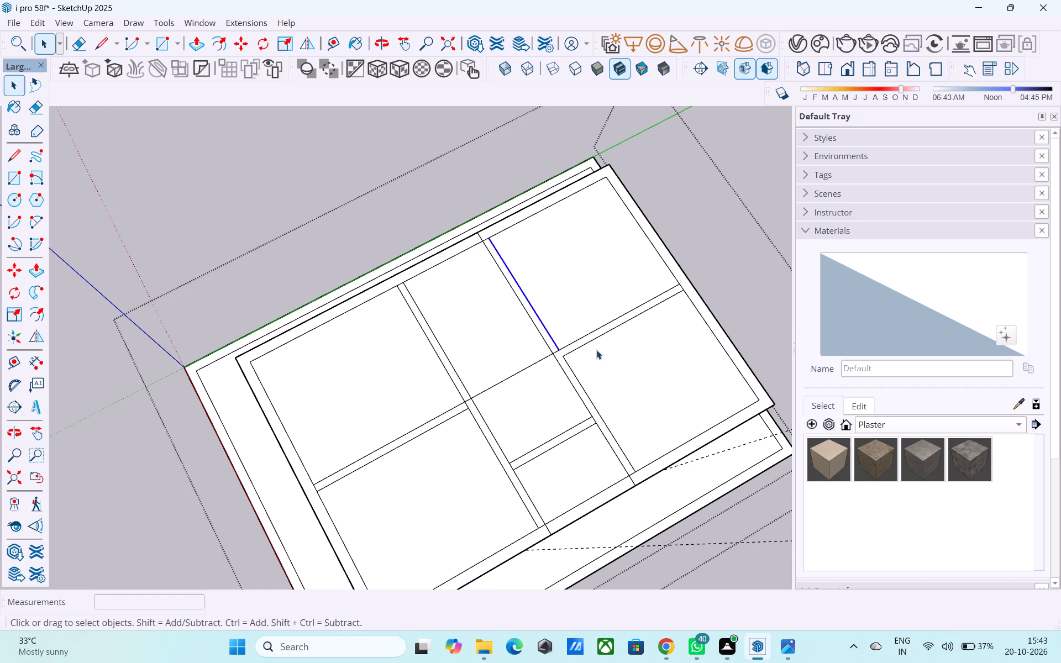
scroll(596, 350, down, 6)
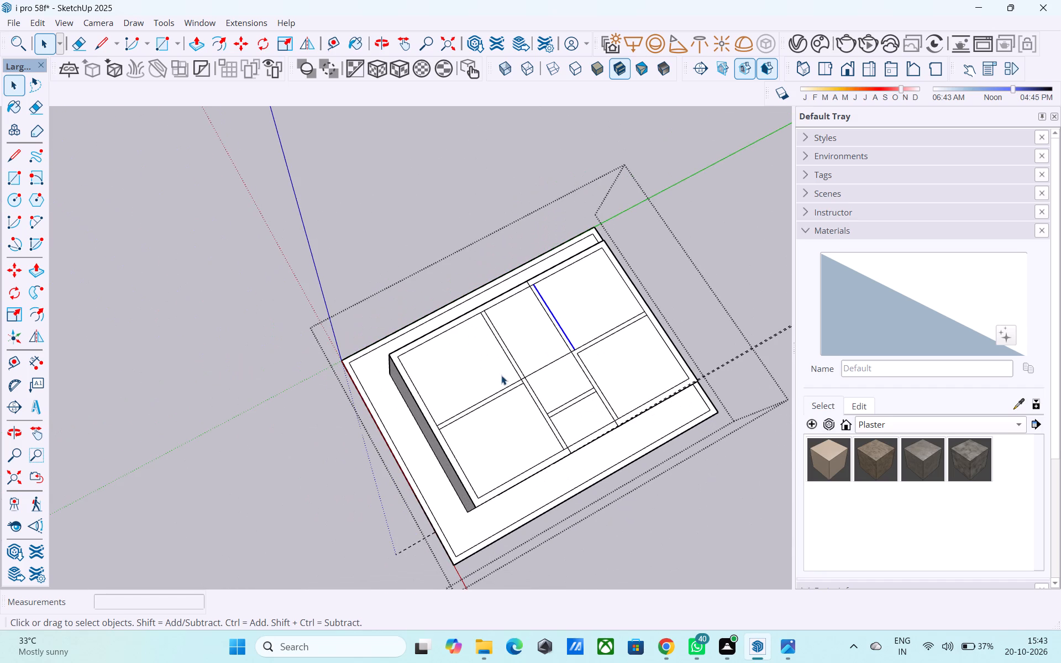
middle_drag(482, 376, 468, 347)
scroll(463, 344, up, 1)
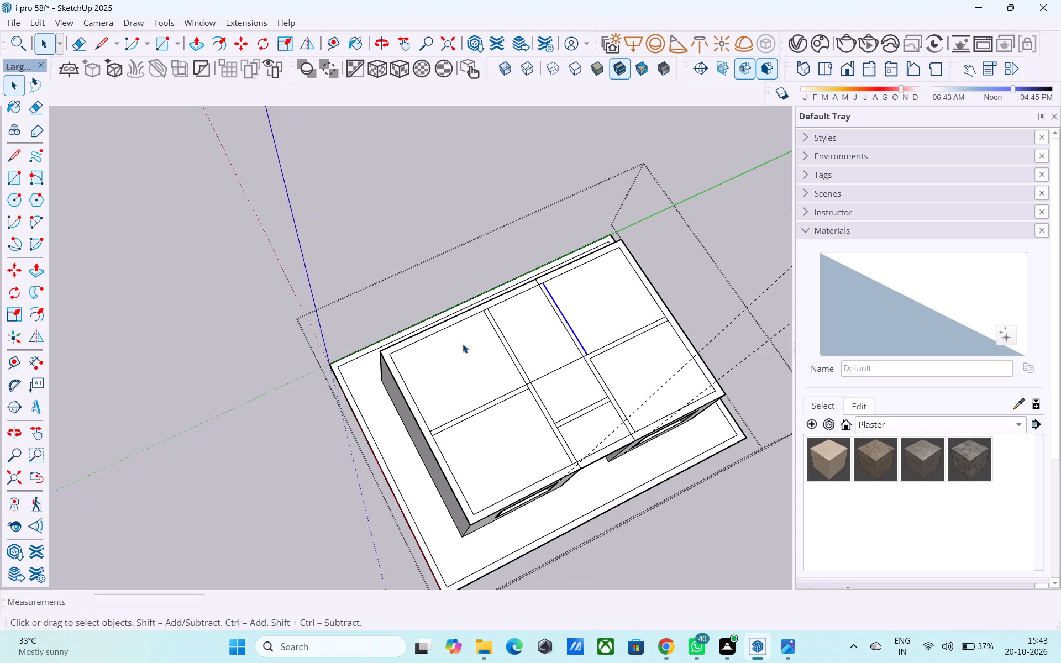
middle_drag(463, 336, 465, 331)
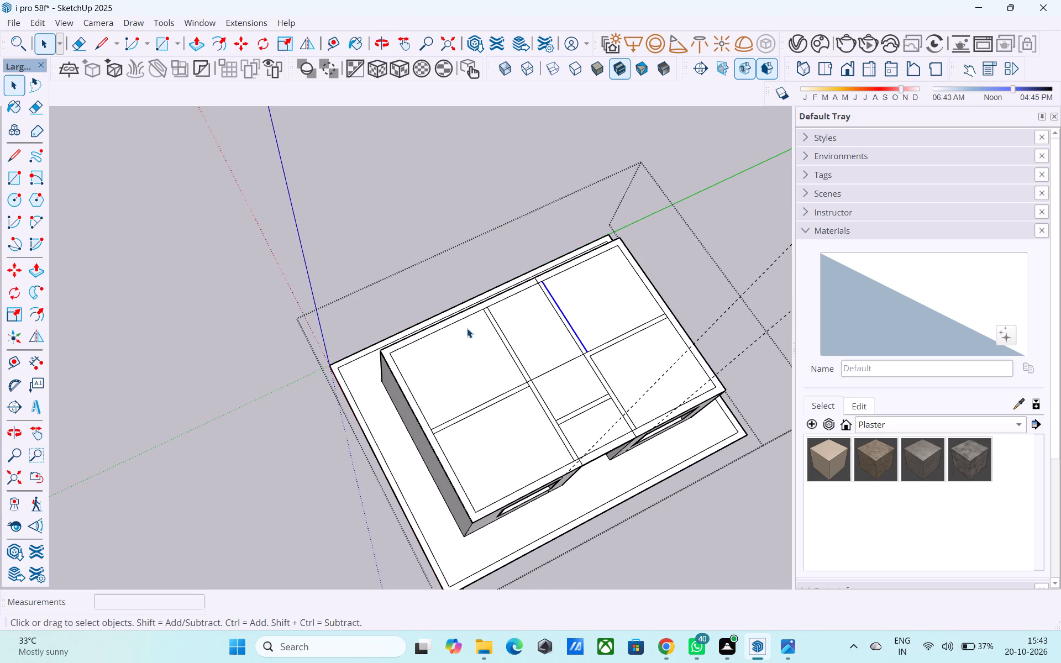
scroll(467, 328, up, 1)
middle_drag(467, 328, 476, 260)
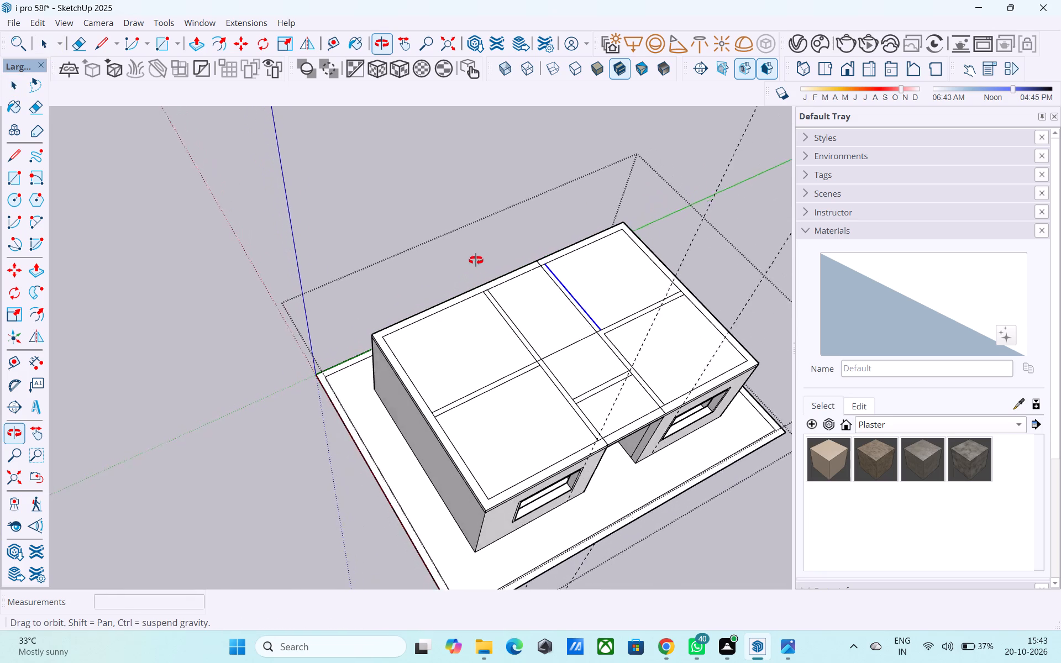
middle_drag(476, 260, 464, 251)
middle_drag(497, 349, 443, 309)
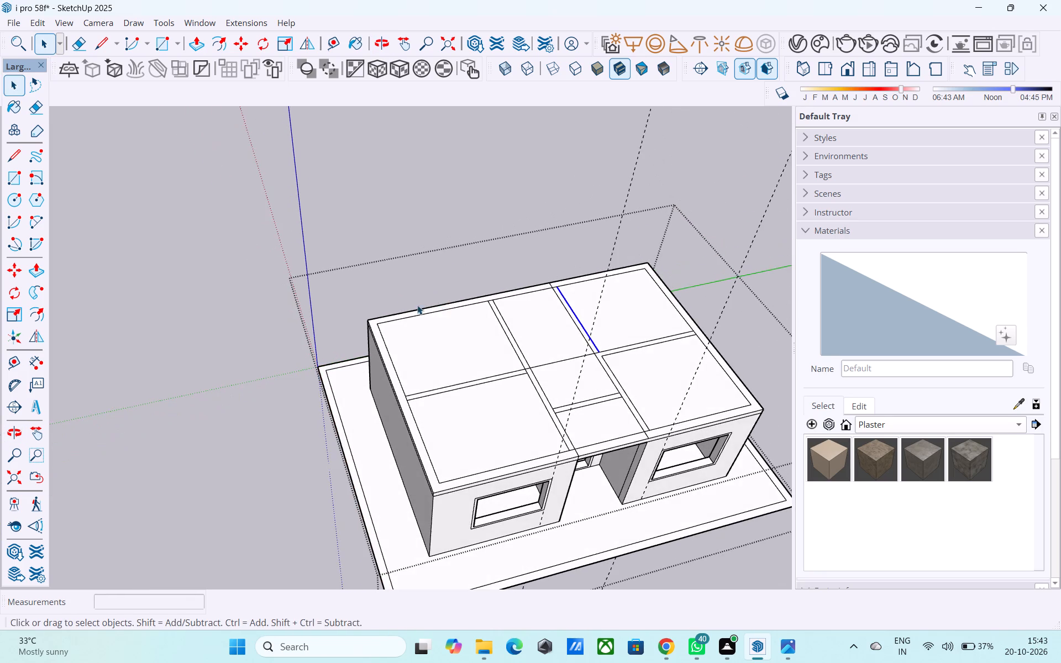
scroll(386, 304, down, 5)
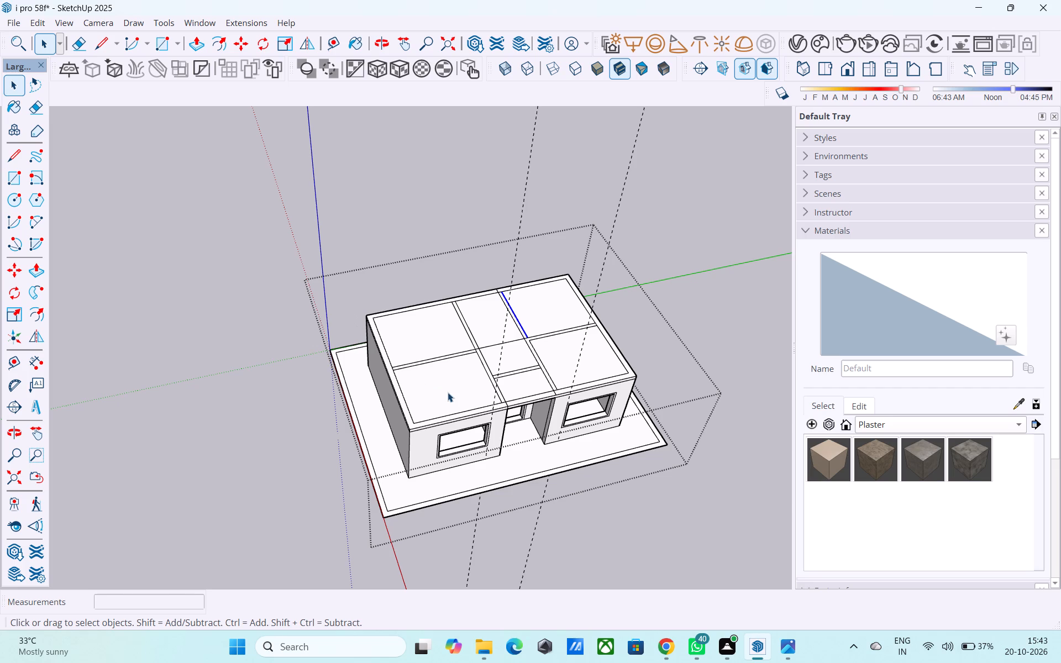
Erase the line segments closing the left crosswise strip at the left border and at its crossing with the front-to-back strip.
key(e)
scroll(404, 370, up, 4)
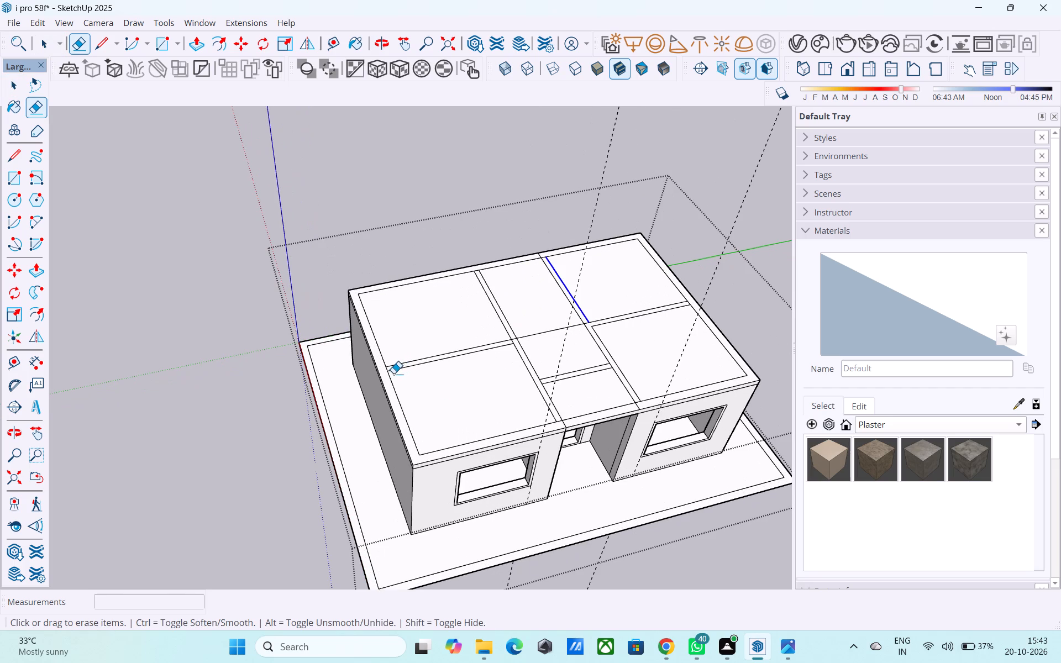
scroll(392, 373, up, 18)
drag(395, 360, 419, 353)
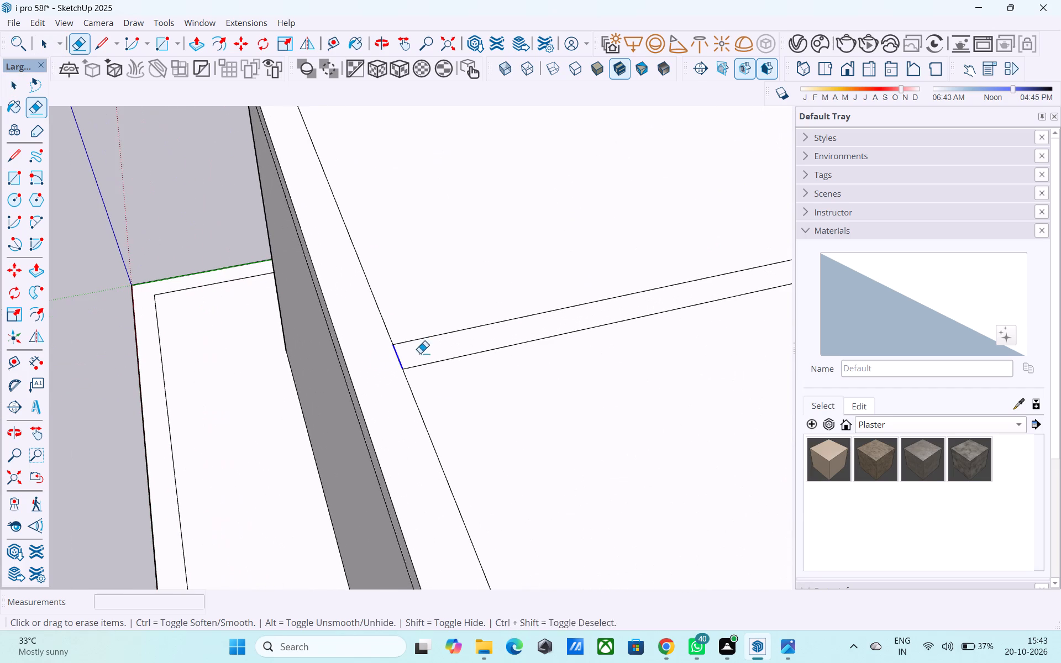
scroll(288, 391, down, 11)
scroll(464, 353, up, 9)
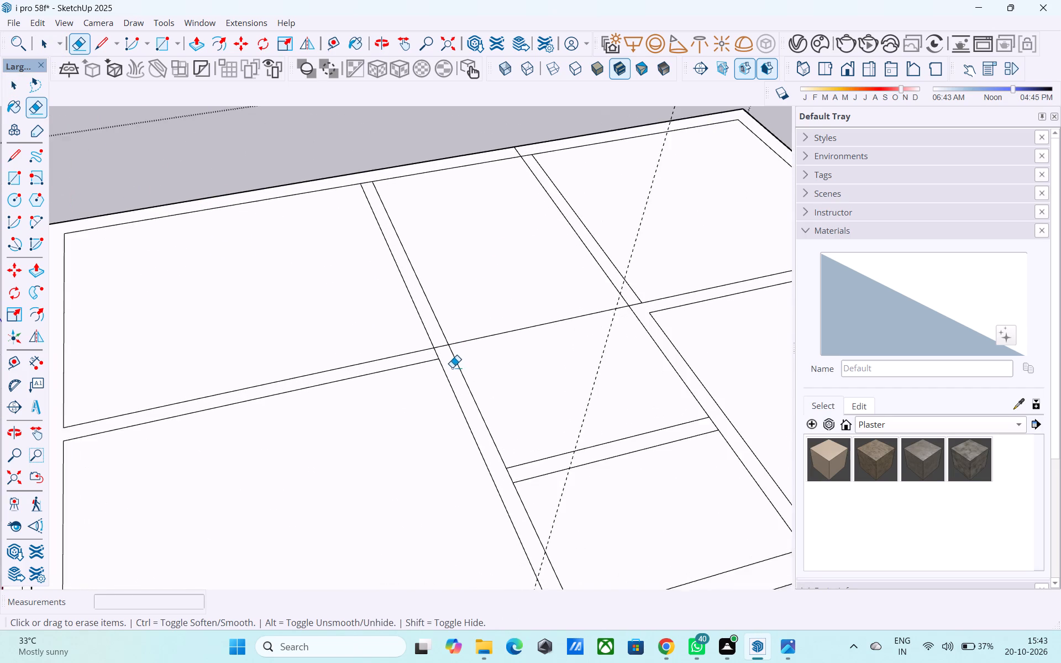
scroll(452, 367, up, 3)
click(430, 347)
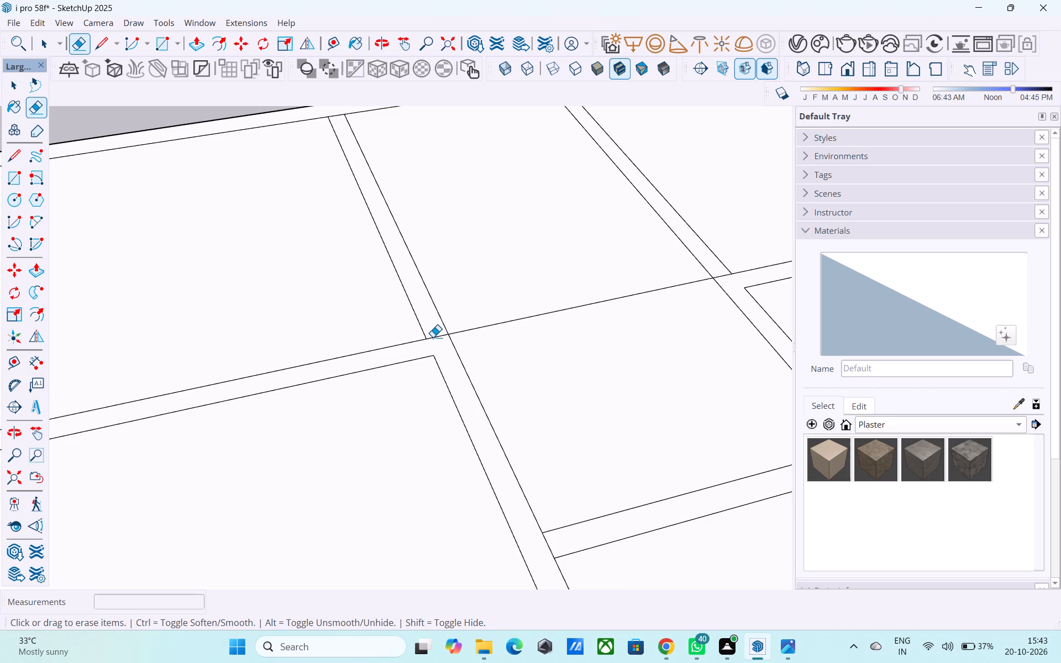
click(433, 337)
Erase the two short line stubs crossing the roof's front border at the entrance's left and right sides.
scroll(434, 336, up, 1)
scroll(435, 336, down, 10)
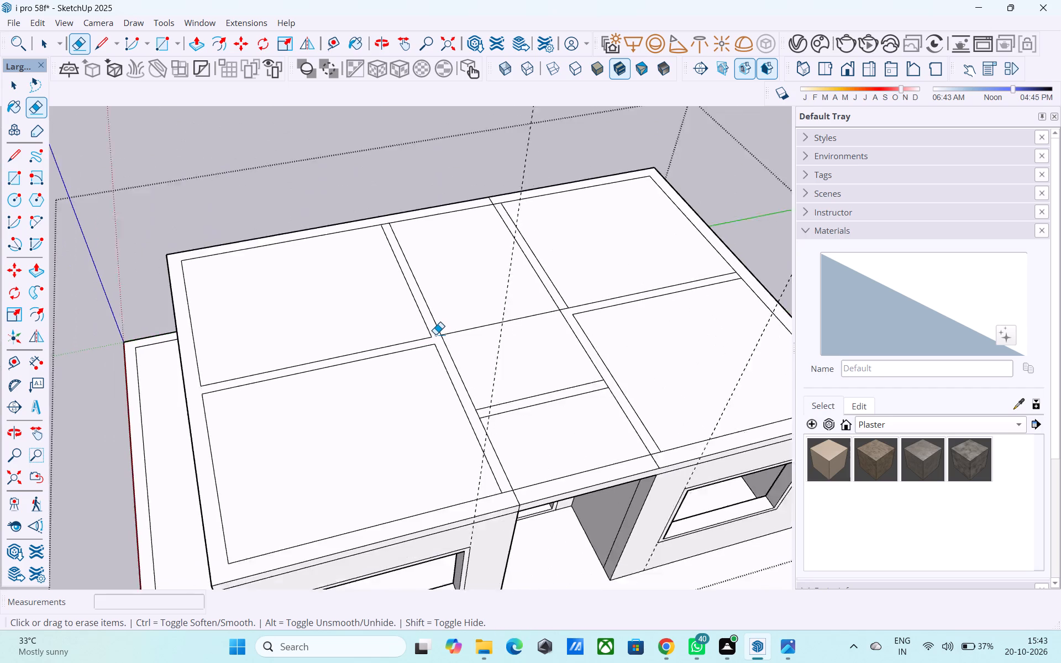
scroll(435, 334, down, 4)
scroll(364, 365, up, 1)
scroll(272, 376, down, 3)
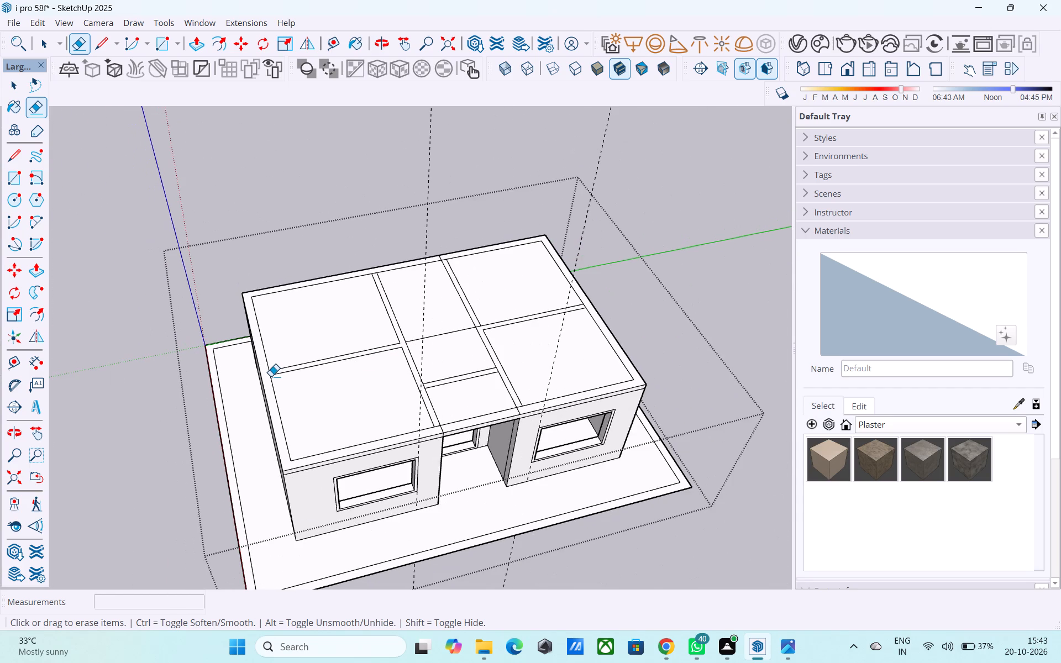
scroll(270, 376, down, 1)
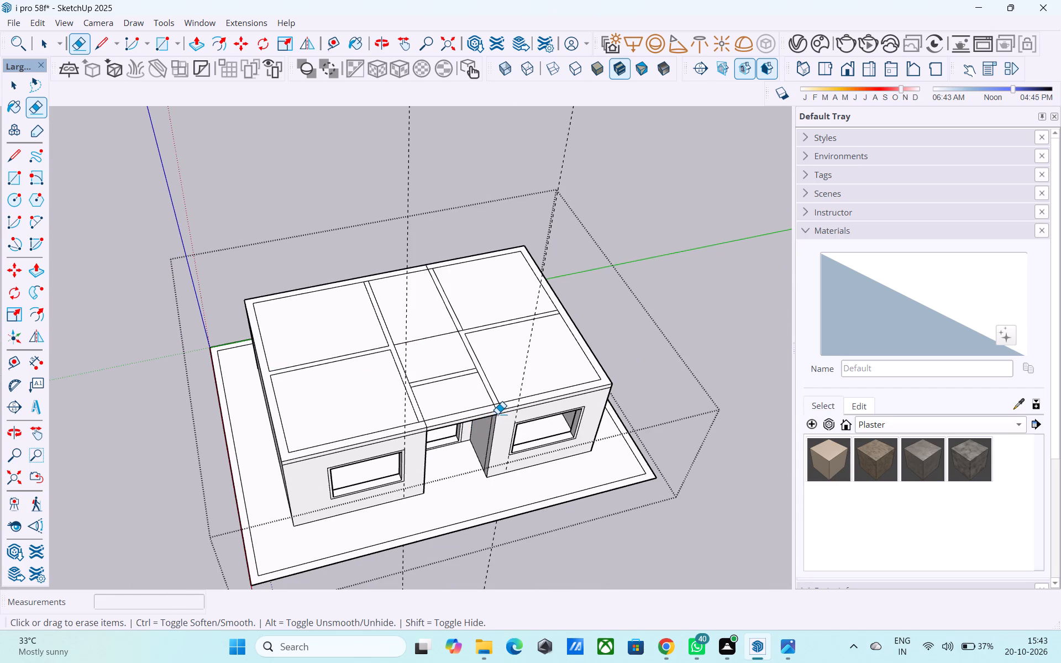
scroll(475, 414, up, 1)
scroll(403, 417, up, 2)
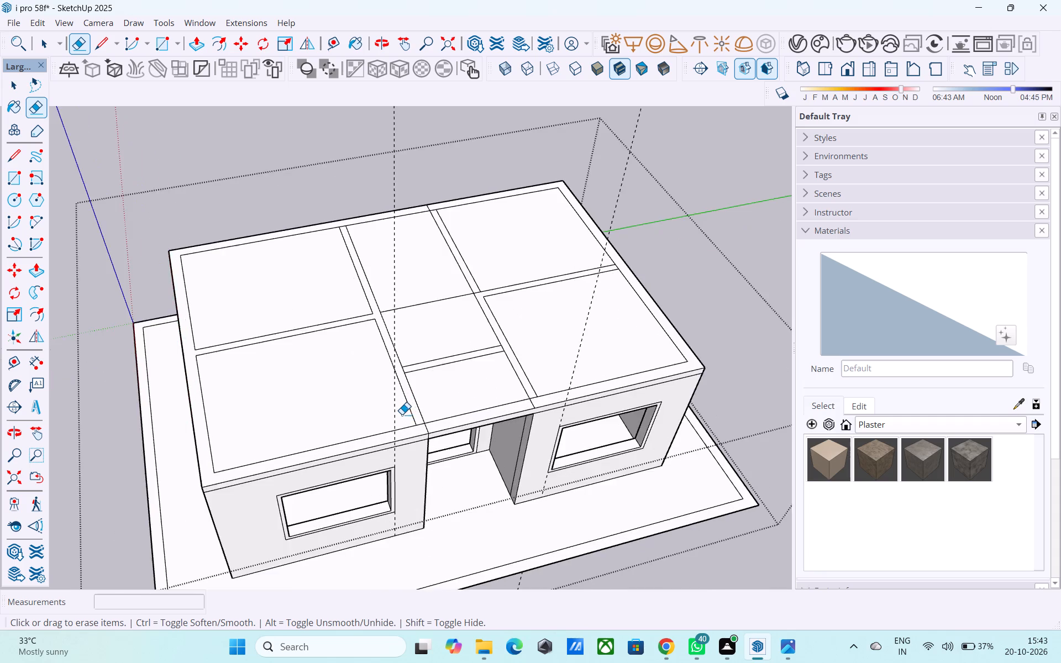
scroll(402, 414, up, 10)
click(456, 452)
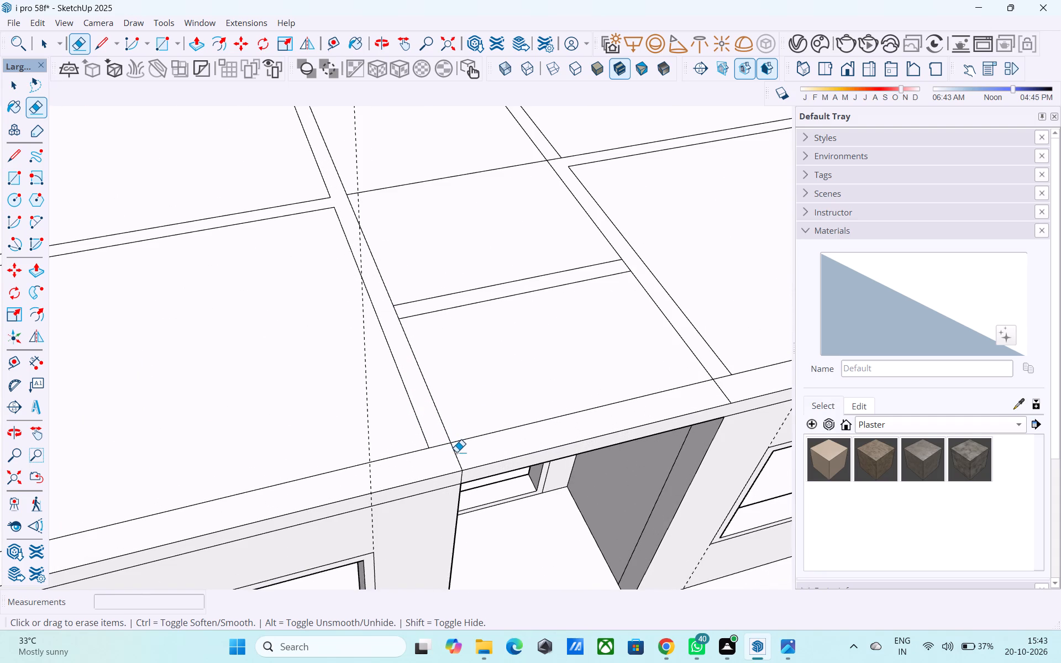
scroll(418, 451, down, 1)
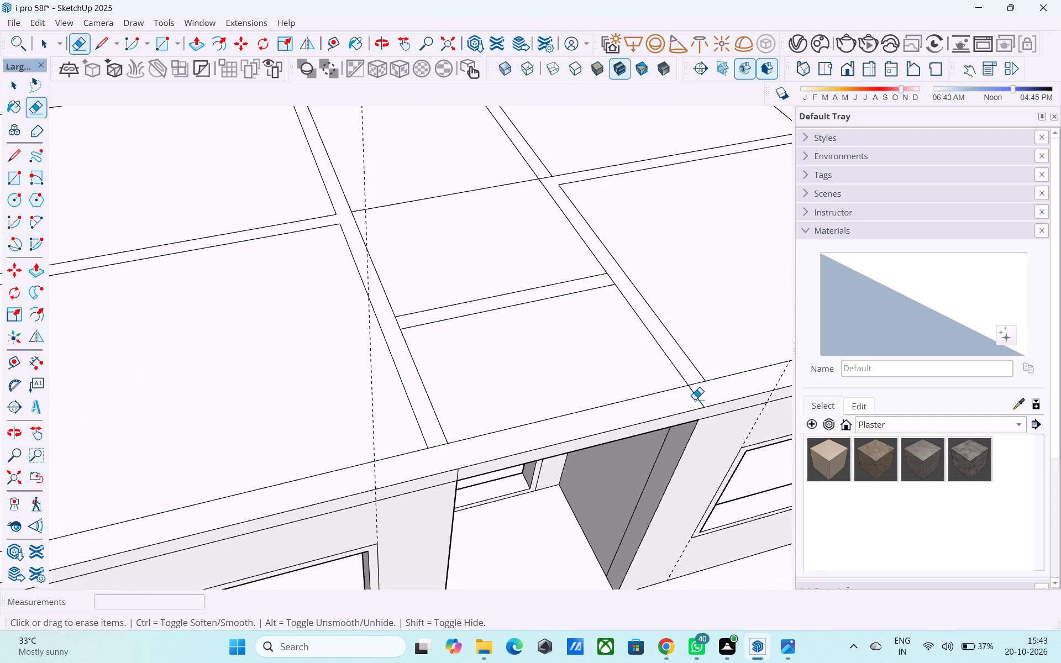
drag(695, 399, 703, 397)
Erase the segments closing both ends of the short crosswise strip between the two front-middle panels.
scroll(703, 397, down, 3)
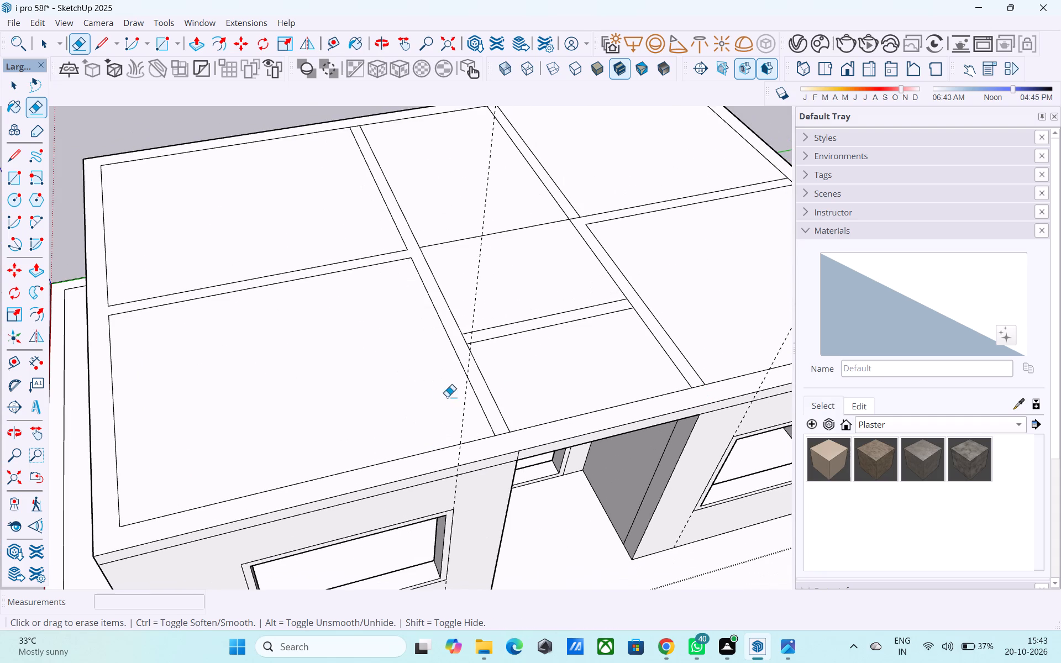
scroll(411, 406, down, 2)
scroll(306, 413, down, 1)
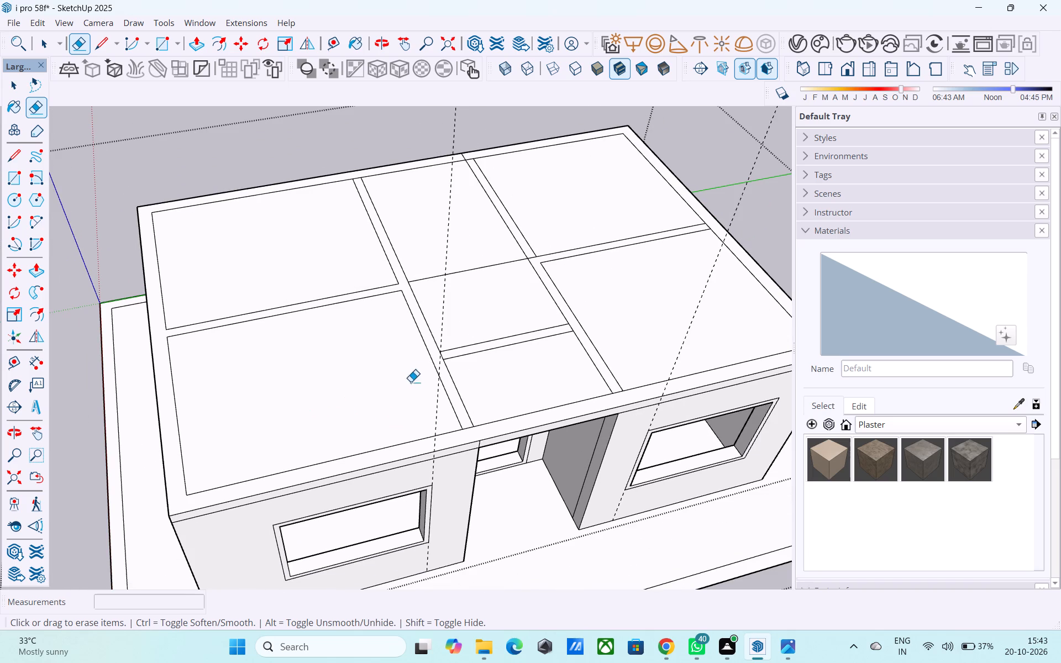
scroll(444, 360, up, 10)
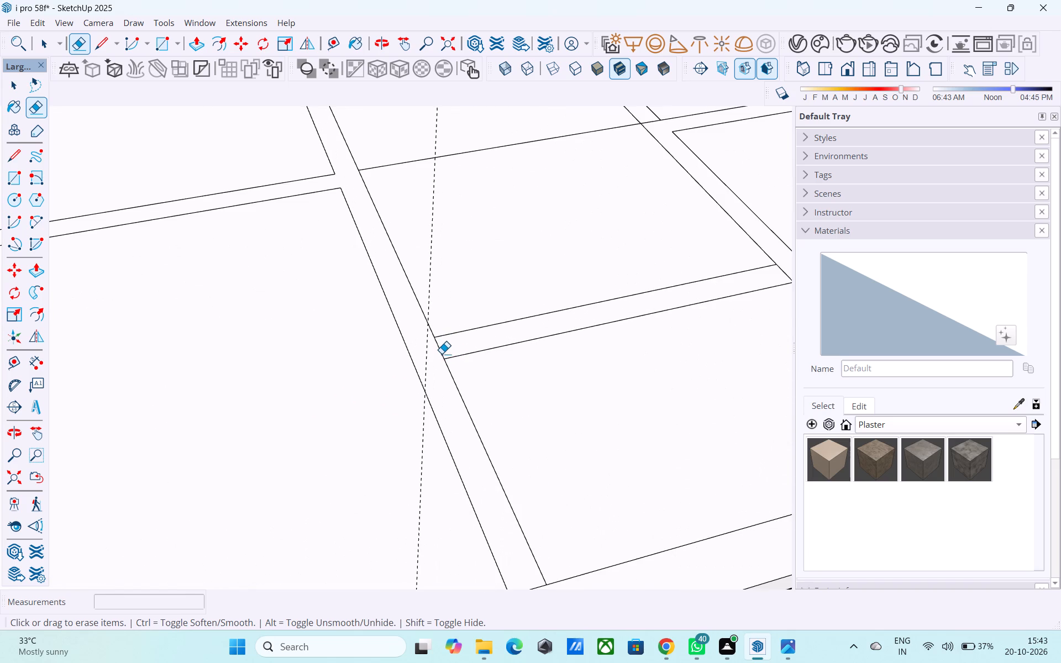
click(442, 352)
scroll(329, 382, down, 7)
scroll(542, 345, up, 6)
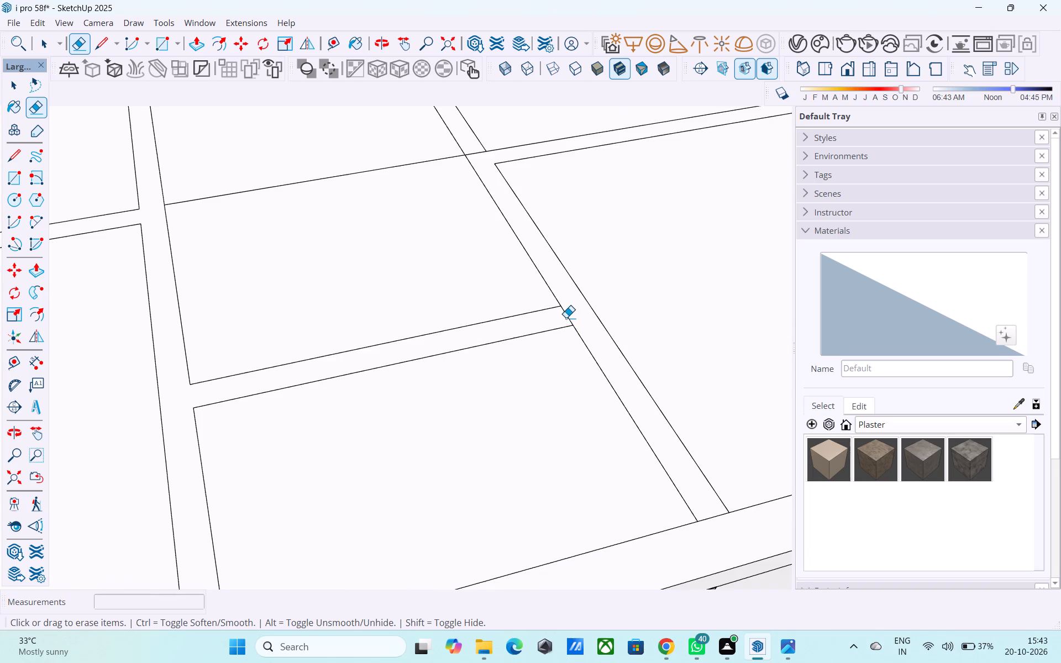
click(566, 318)
Erase the segment crossing the right front-to-back strip at its junction with the right crosswise strip.
scroll(566, 317, down, 3)
scroll(401, 420, down, 4)
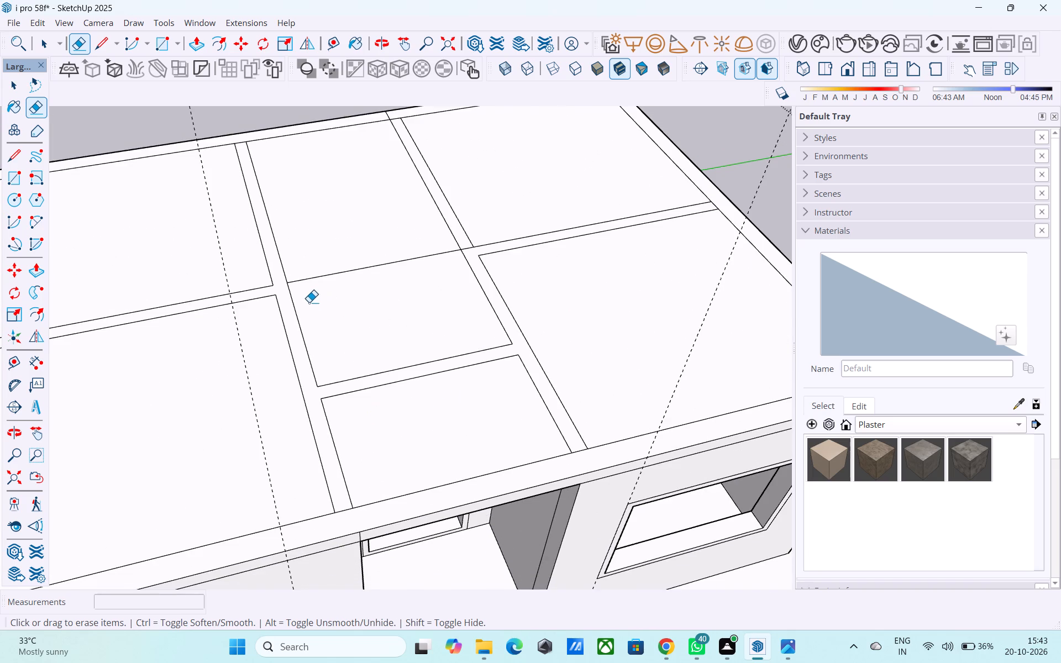
scroll(297, 295, down, 4)
scroll(426, 259, up, 13)
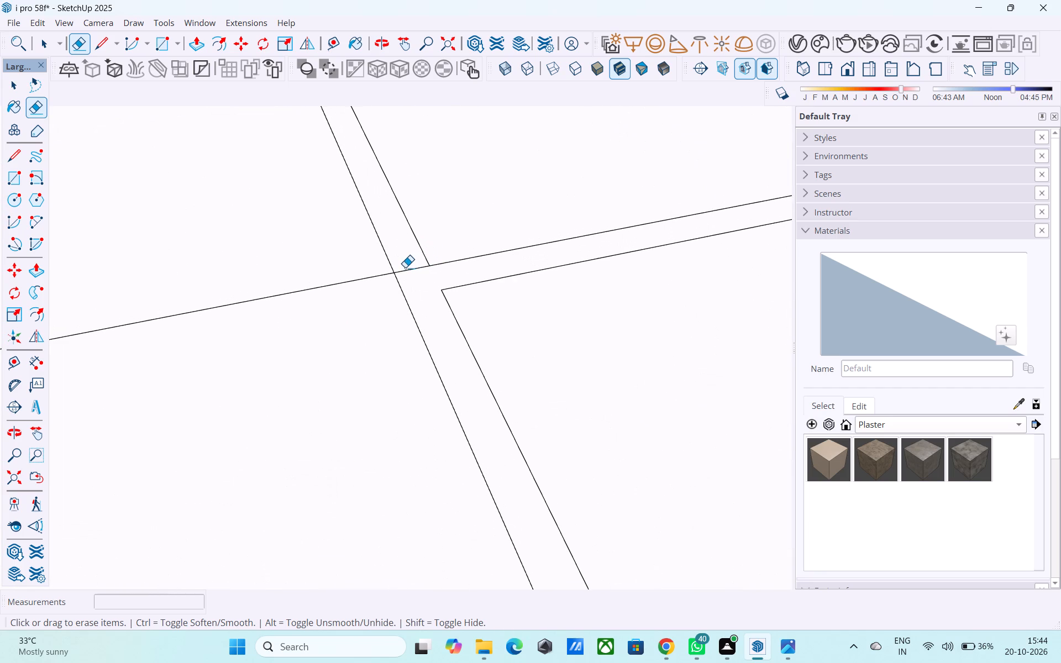
click(410, 272)
drag(408, 266, 411, 275)
scroll(411, 278, down, 11)
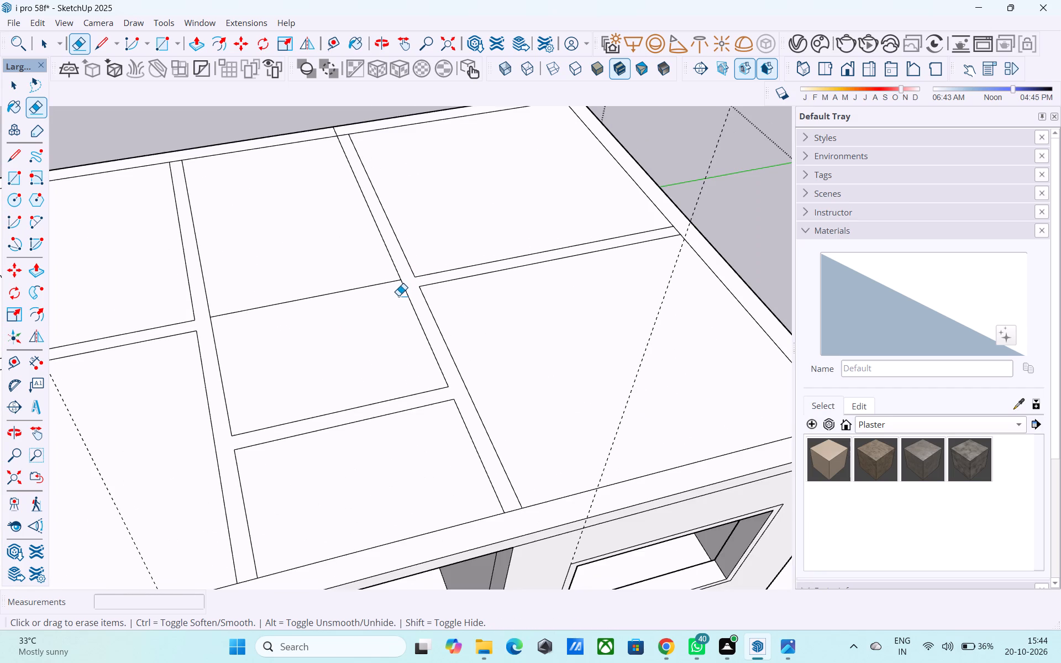
Erase the line stub crossing the roof's rear border and the segments closing both front-to-back strips at that border.
scroll(311, 365, down, 6)
scroll(597, 343, down, 2)
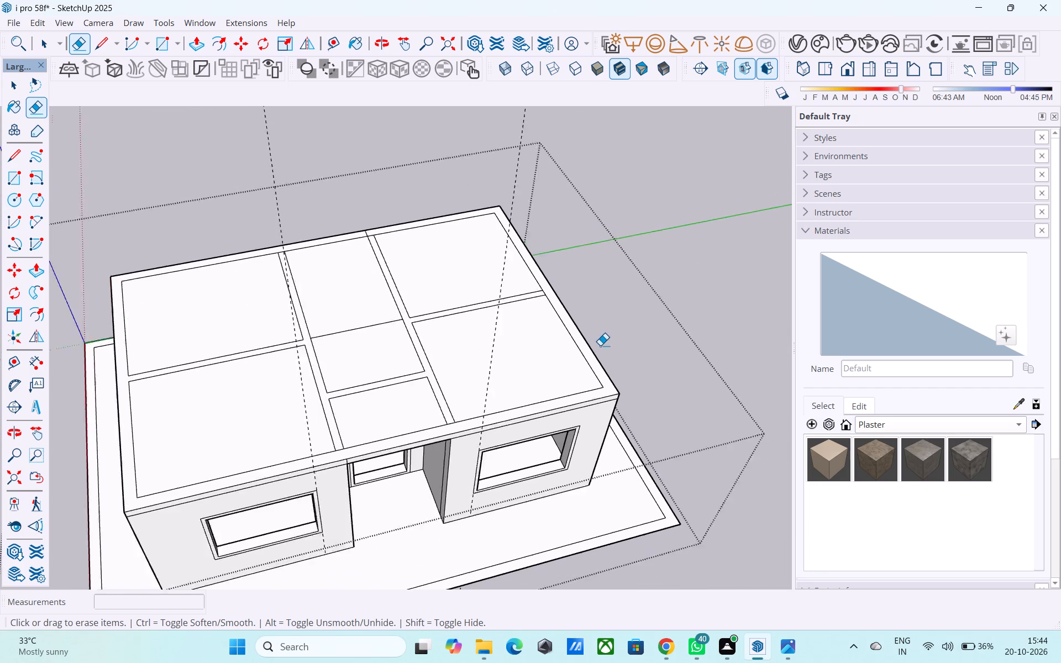
scroll(600, 345, down, 3)
middle_drag(366, 186, 376, 260)
scroll(376, 253, up, 18)
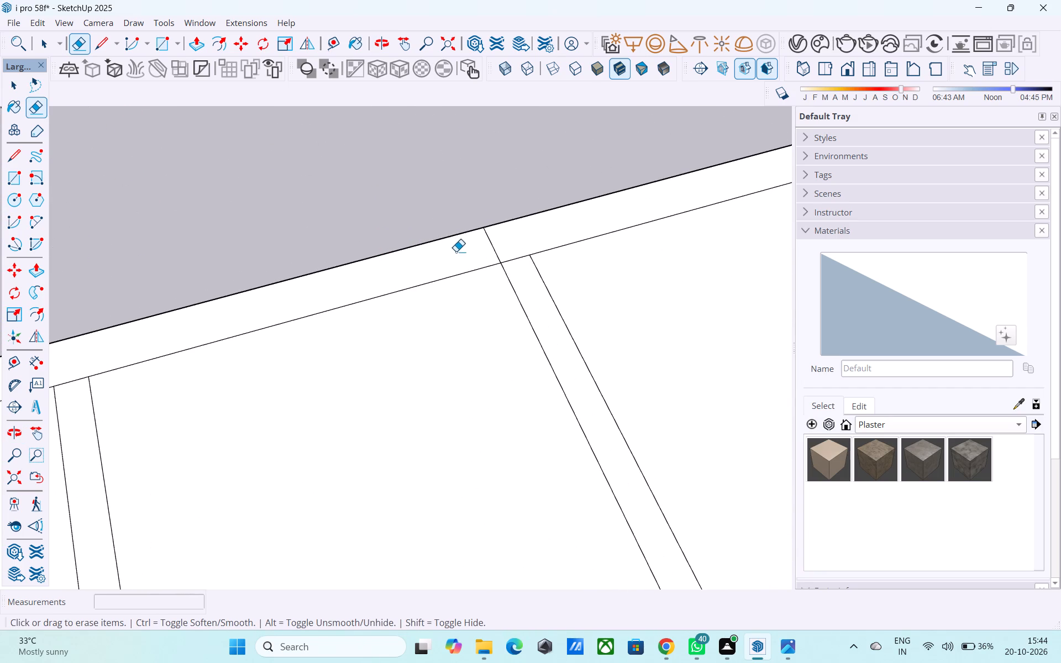
drag(502, 246, 489, 248)
scroll(495, 246, down, 7)
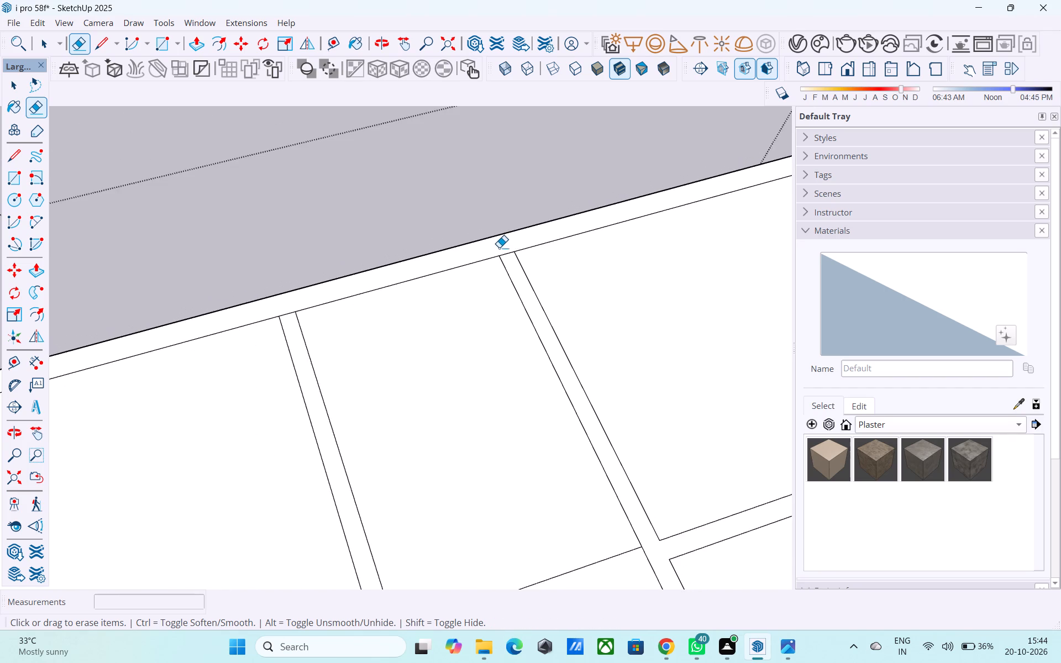
scroll(501, 248, down, 6)
scroll(501, 248, up, 10)
click(506, 259)
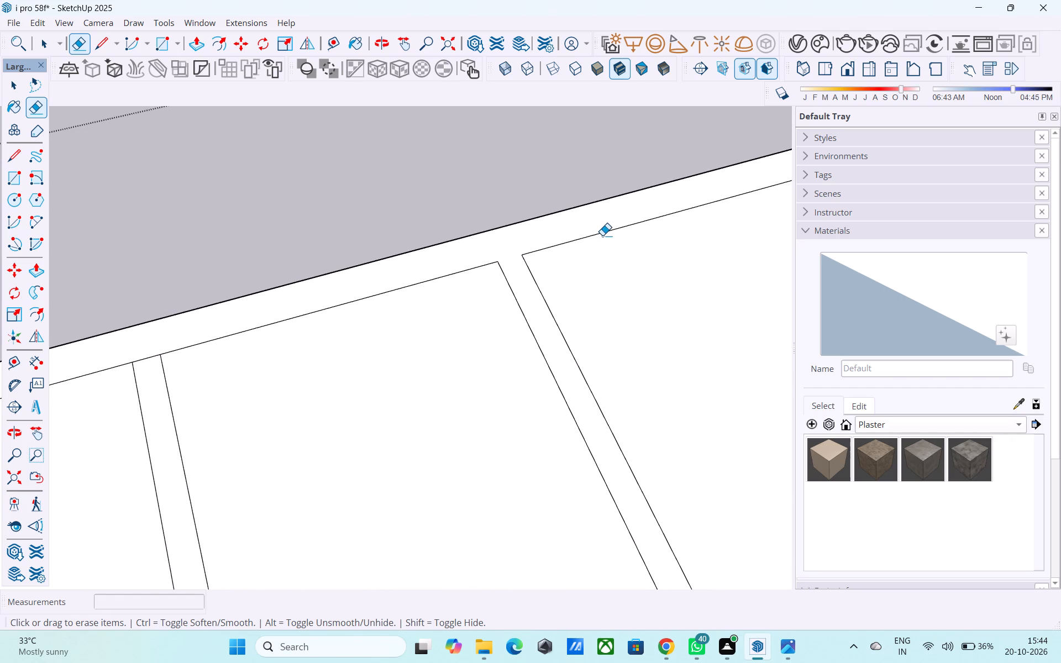
scroll(602, 235, down, 1)
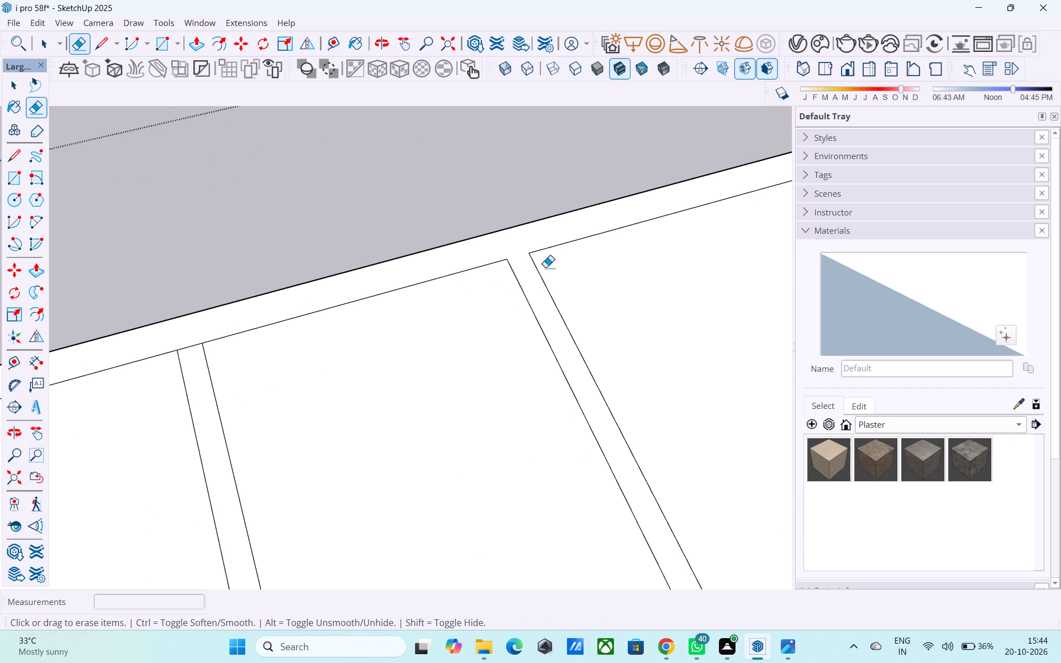
scroll(557, 264, down, 5)
scroll(297, 297, up, 12)
drag(367, 321, 373, 326)
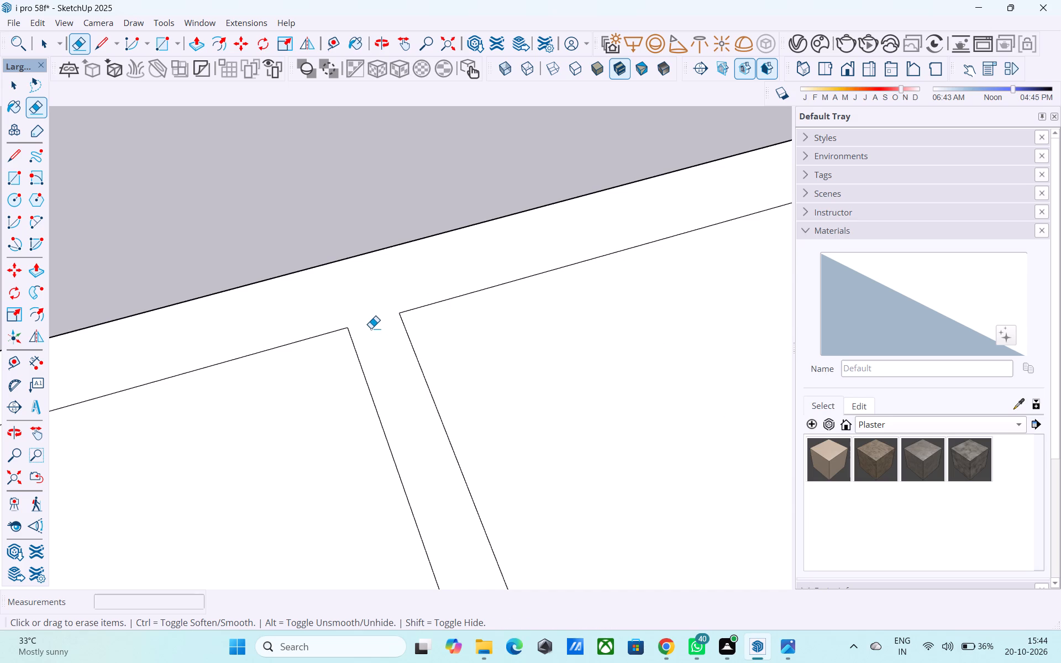
Erase the segment closing the right crosswise strip at the roof's right border.
scroll(408, 305, down, 20)
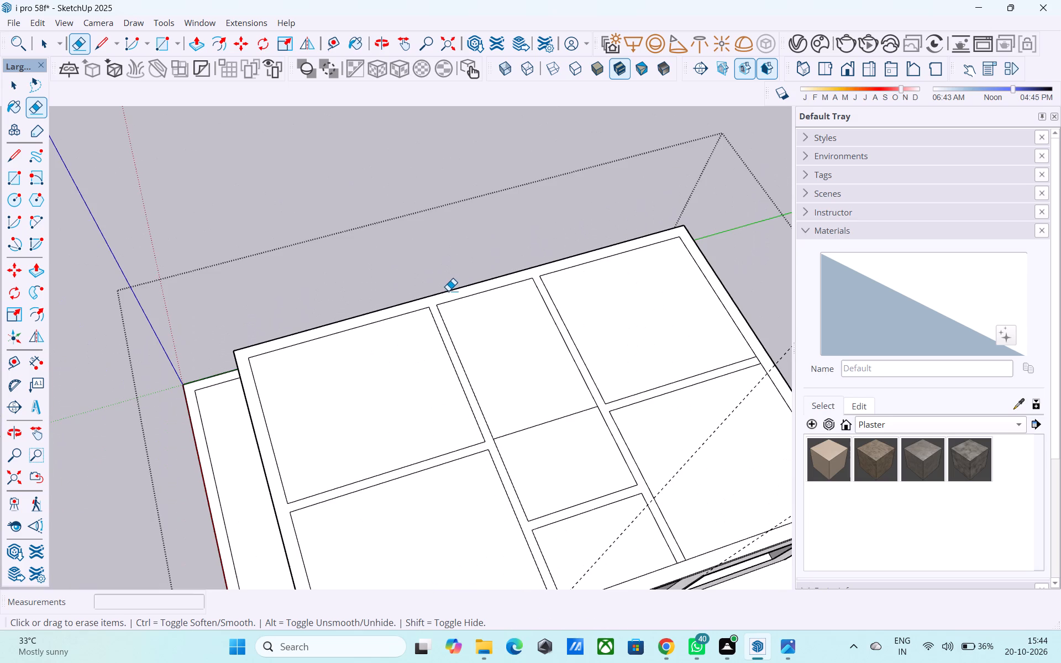
middle_drag(439, 325, 408, 215)
scroll(399, 206, down, 5)
middle_drag(409, 286, 508, 344)
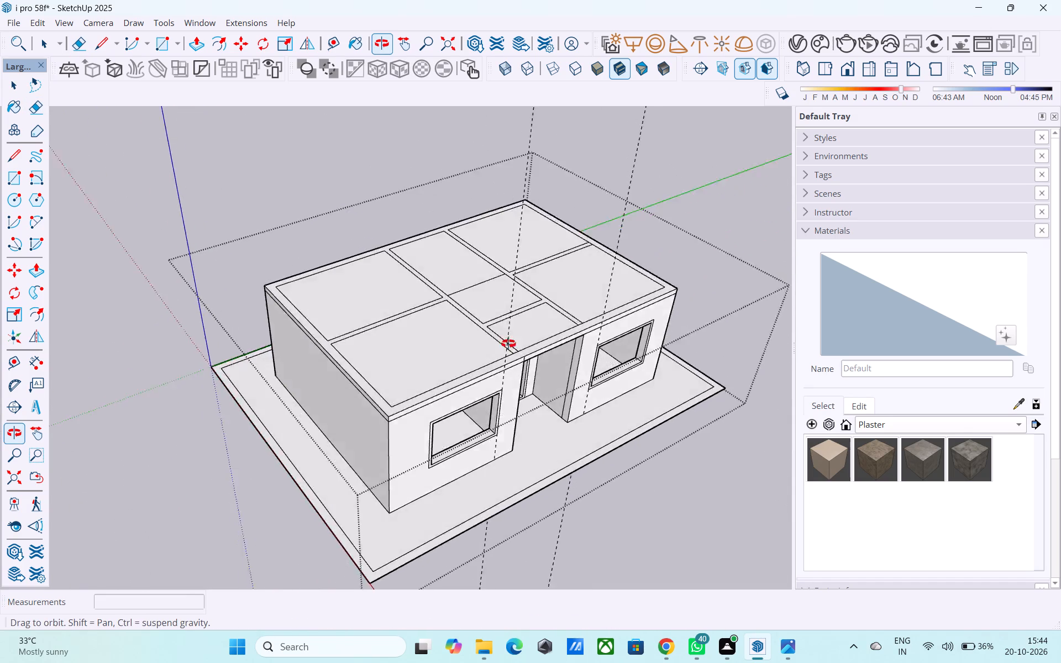
middle_drag(508, 344, 489, 366)
scroll(642, 251, up, 9)
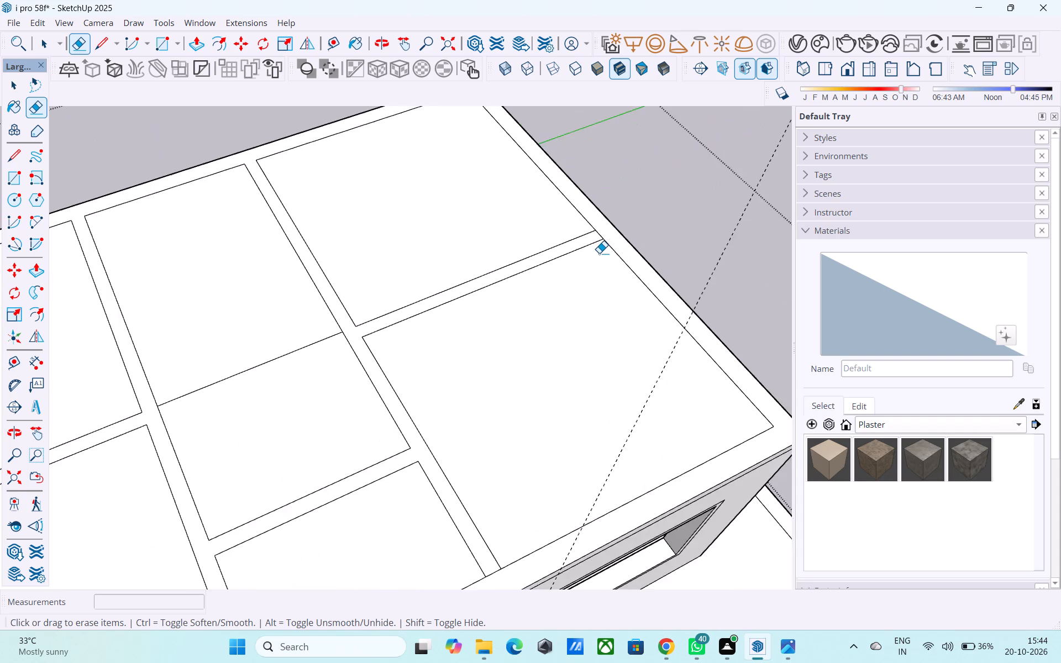
scroll(599, 253, up, 5)
click(600, 228)
scroll(614, 212, down, 12)
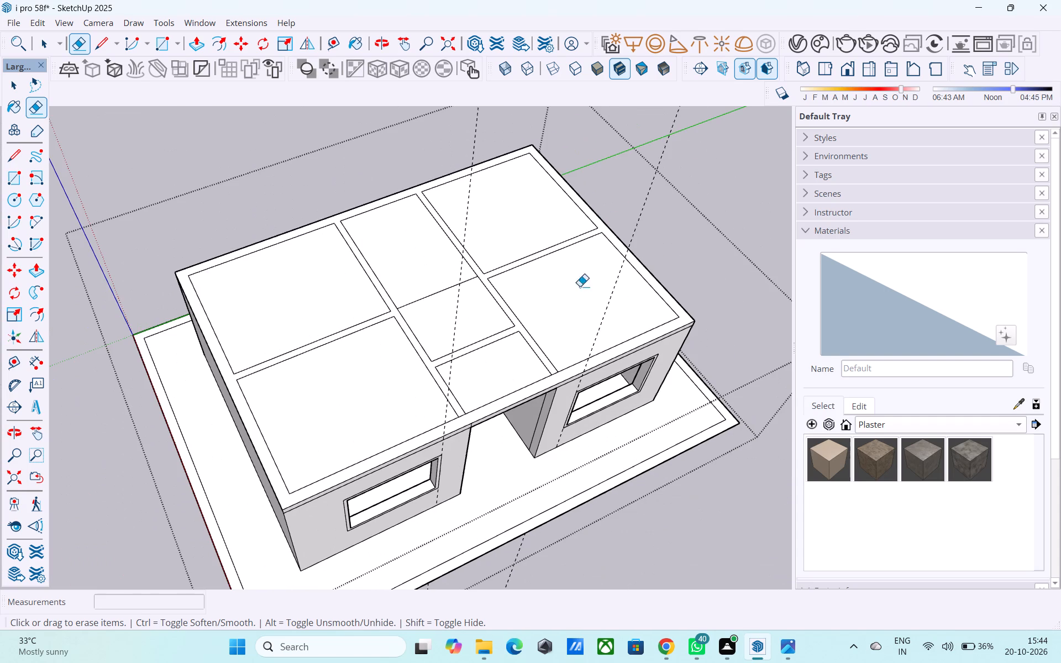
Push/Pull the joined border-and-strip face on the roof slab up 10' to raise the upper-storey walls.
key(space)
scroll(239, 404, up, 4)
click(239, 403)
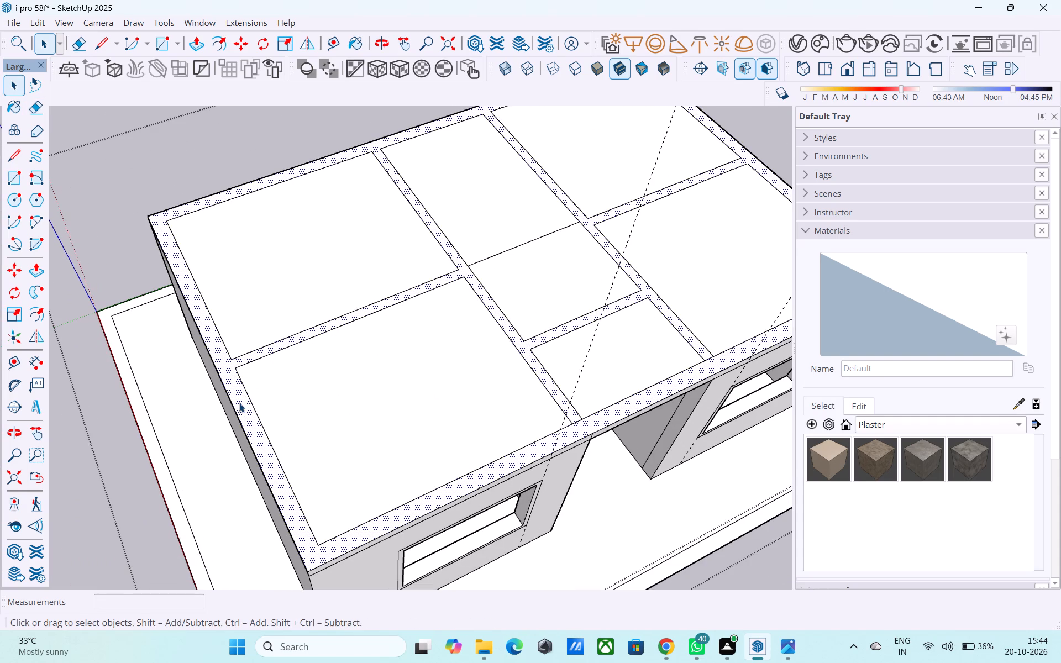
key(p)
click(239, 403)
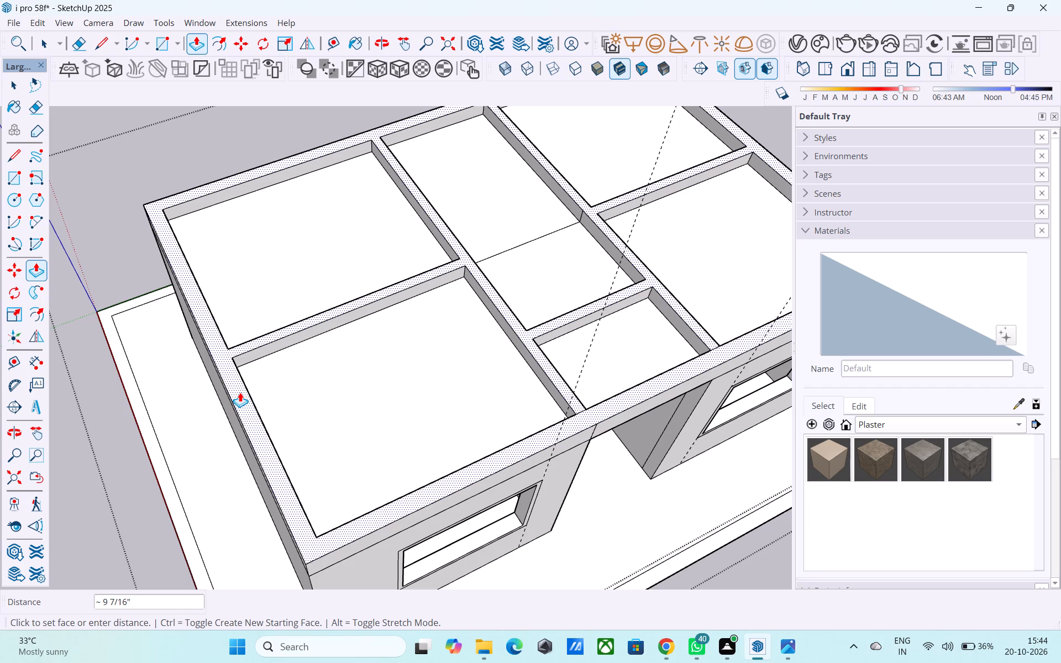
text(10')
key(Return)
scroll(240, 393, up, 1)
scroll(241, 400, down, 1)
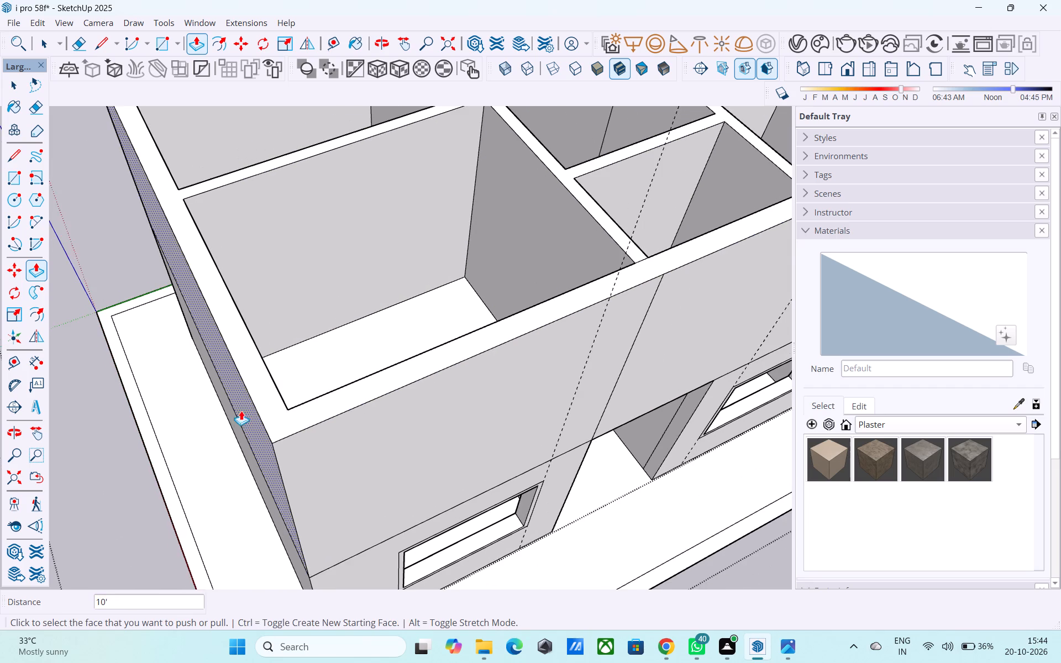
Measure the upper storey's height at the front-right corner, from the horizontal line between storeys to the wall top.
scroll(241, 411, down, 3)
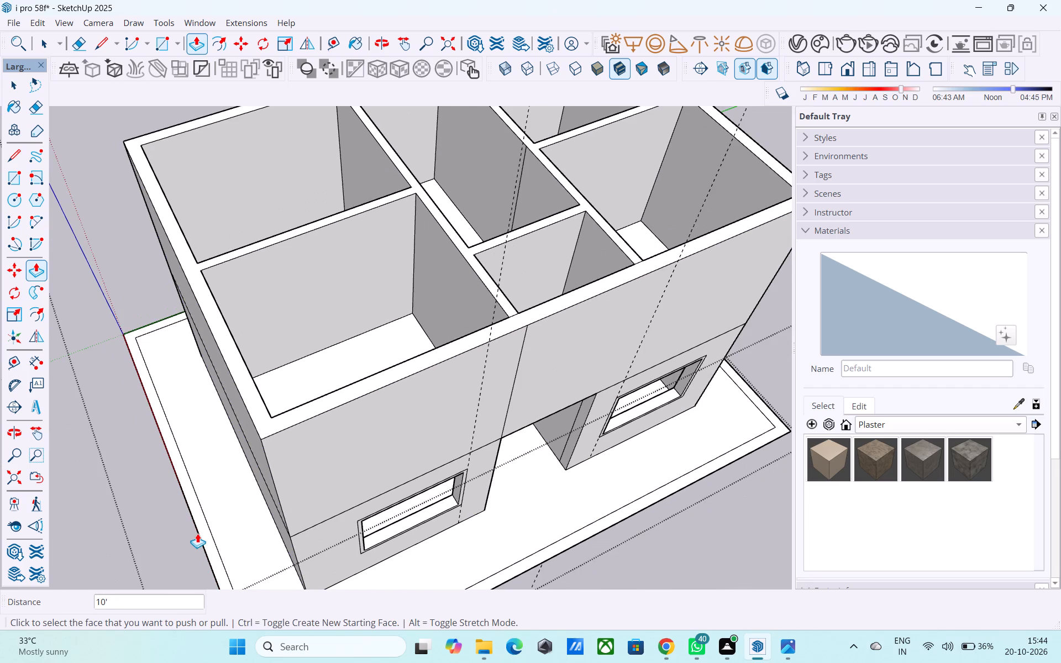
scroll(196, 531, down, 4)
middle_drag(196, 531, 256, 428)
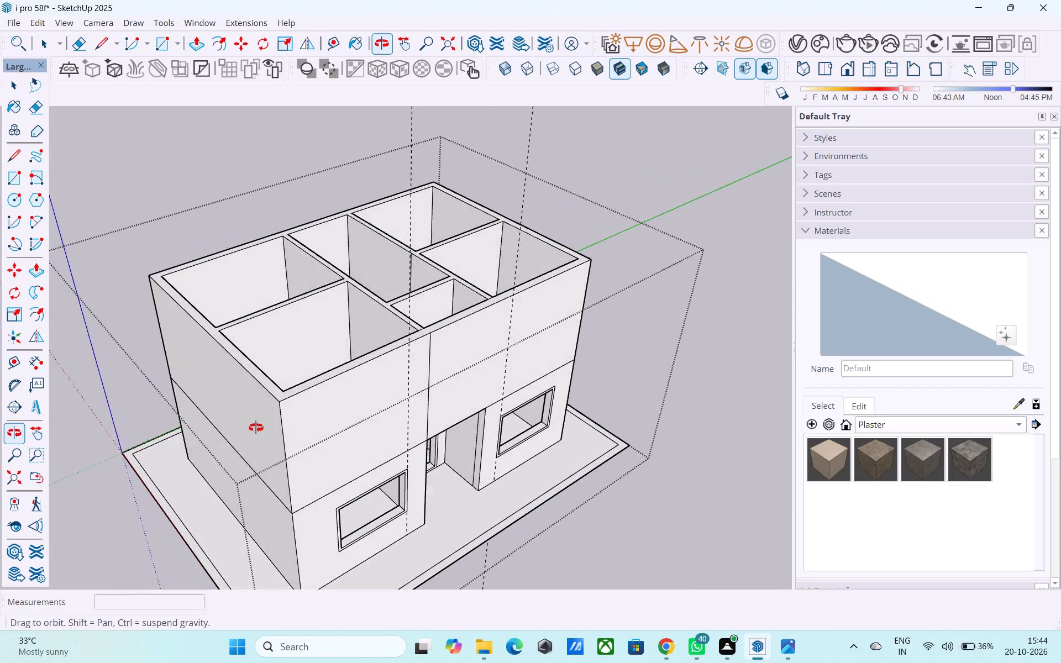
middle_drag(256, 428, 303, 380)
middle_drag(512, 481, 501, 433)
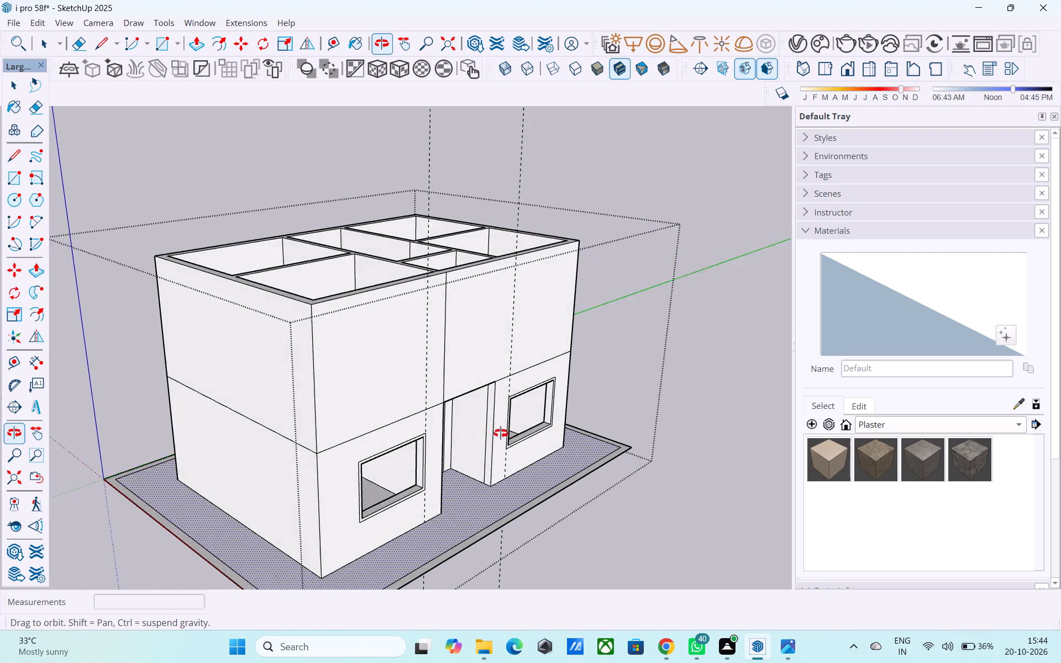
middle_drag(501, 433, 518, 419)
scroll(779, 432, down, 6)
middle_drag(758, 437, 581, 415)
scroll(559, 472, down, 3)
middle_drag(551, 464, 477, 405)
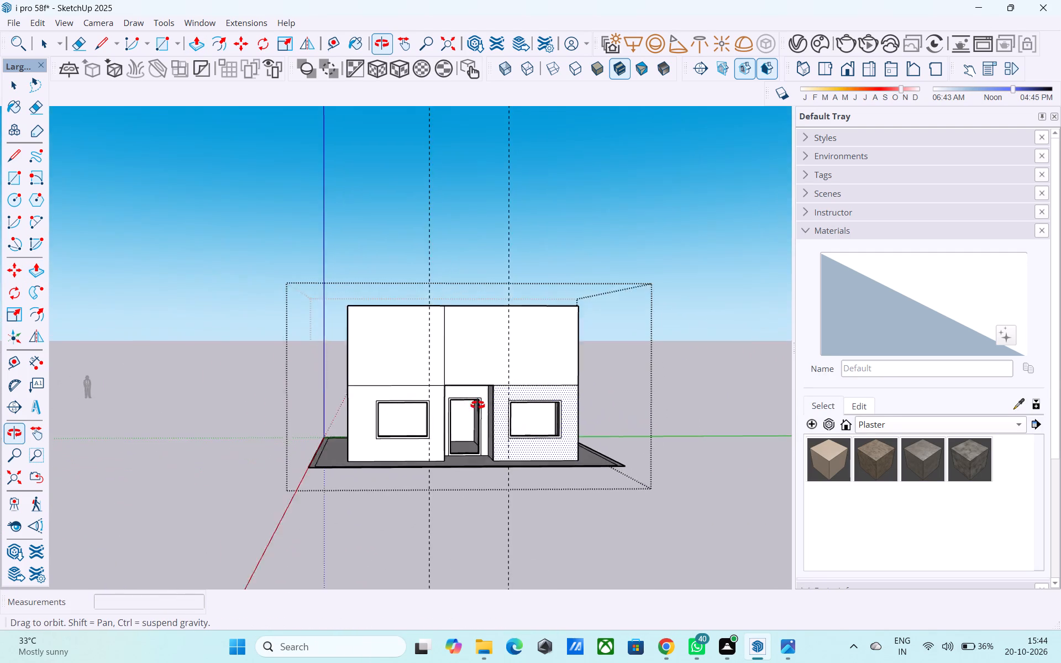
middle_drag(477, 405, 335, 420)
key(l)
scroll(448, 401, up, 3)
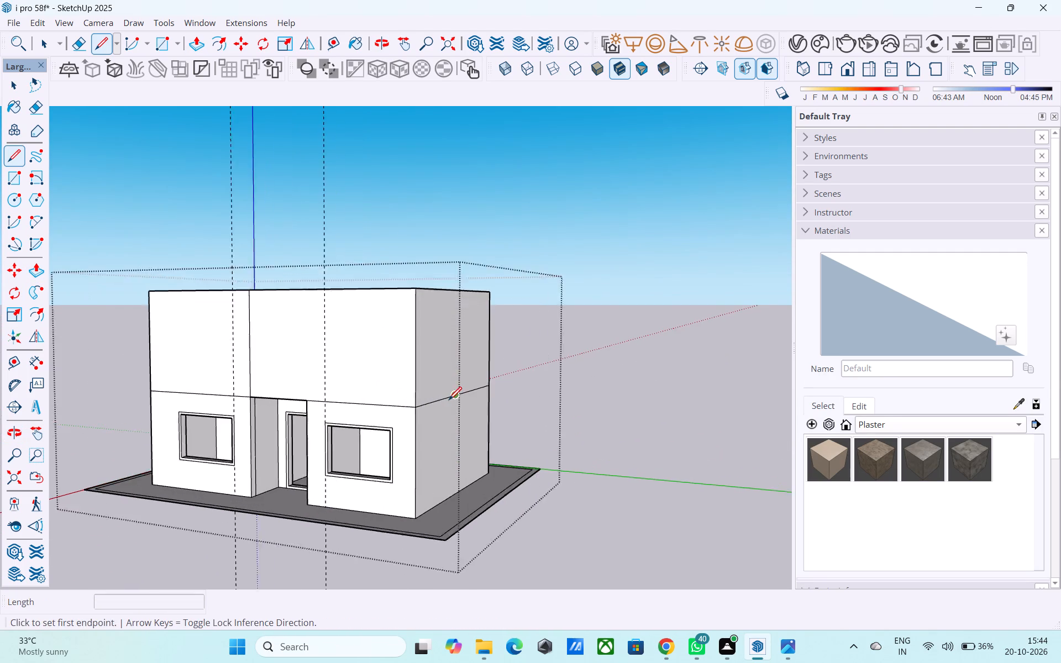
scroll(449, 401, up, 1)
click(412, 411)
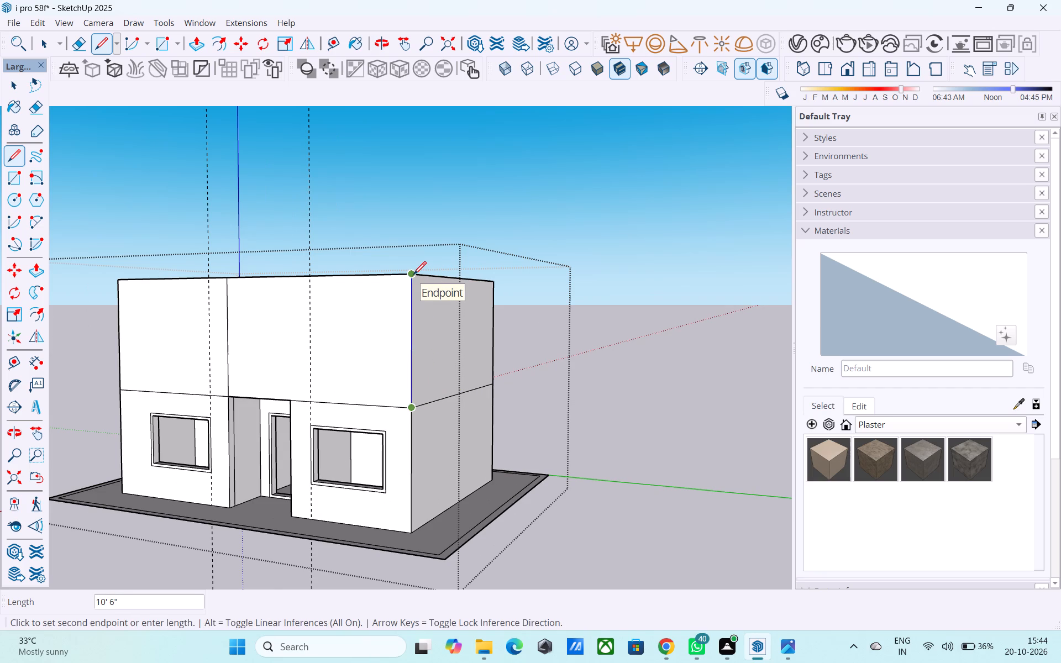
middle_drag(413, 276, 422, 382)
scroll(422, 382, up, 7)
key(space)
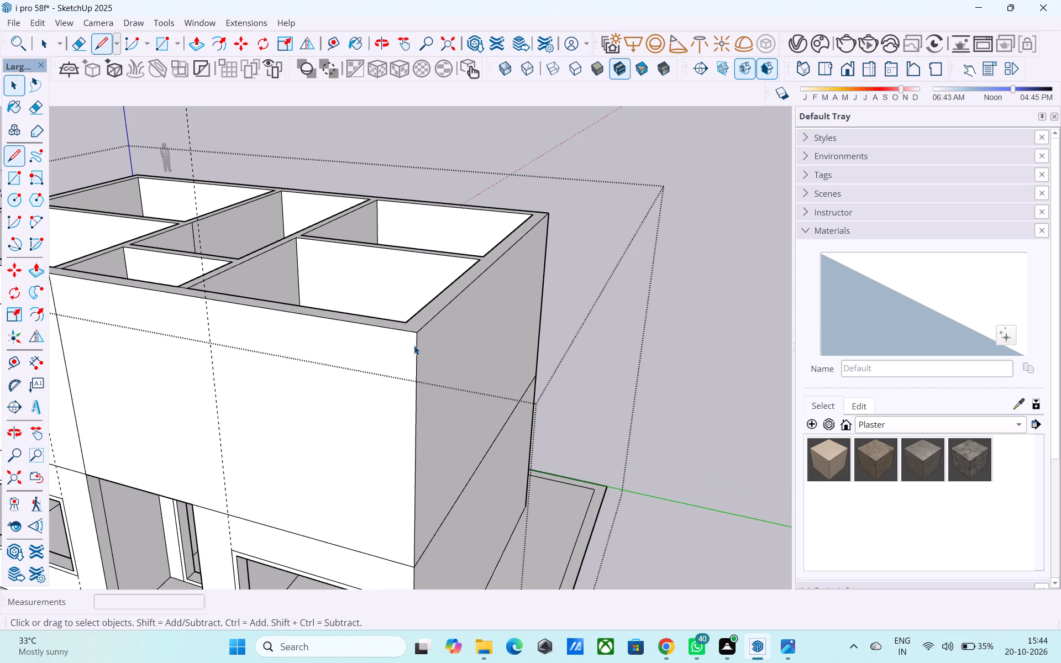
Push the top face of the upper-storey walls down by 6".
click(409, 327)
key(p)
click(409, 327)
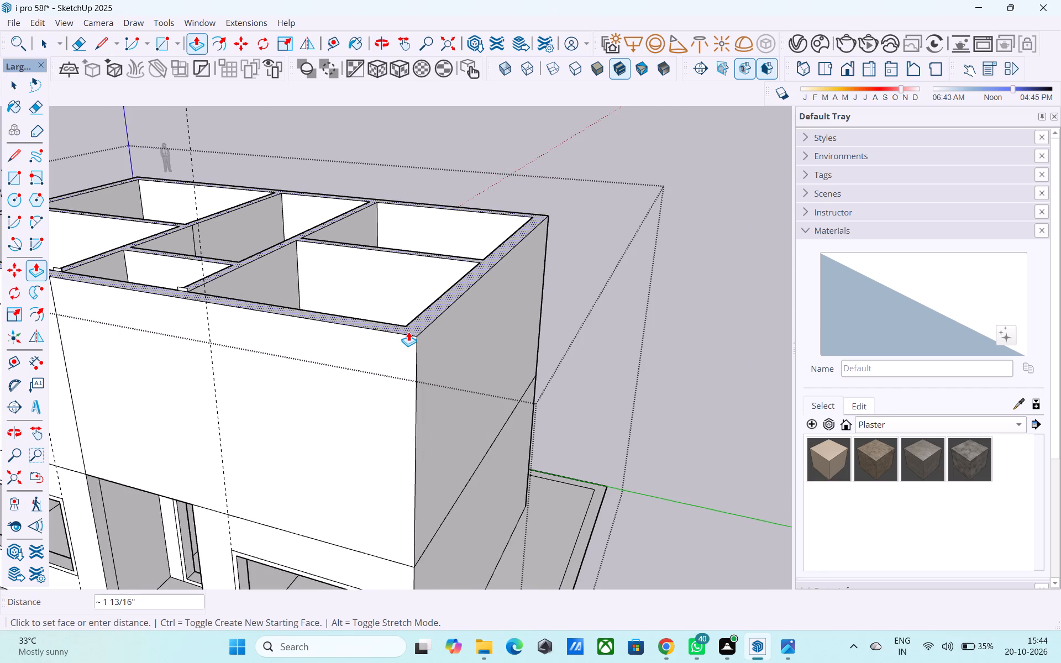
text(6")
key(Return)
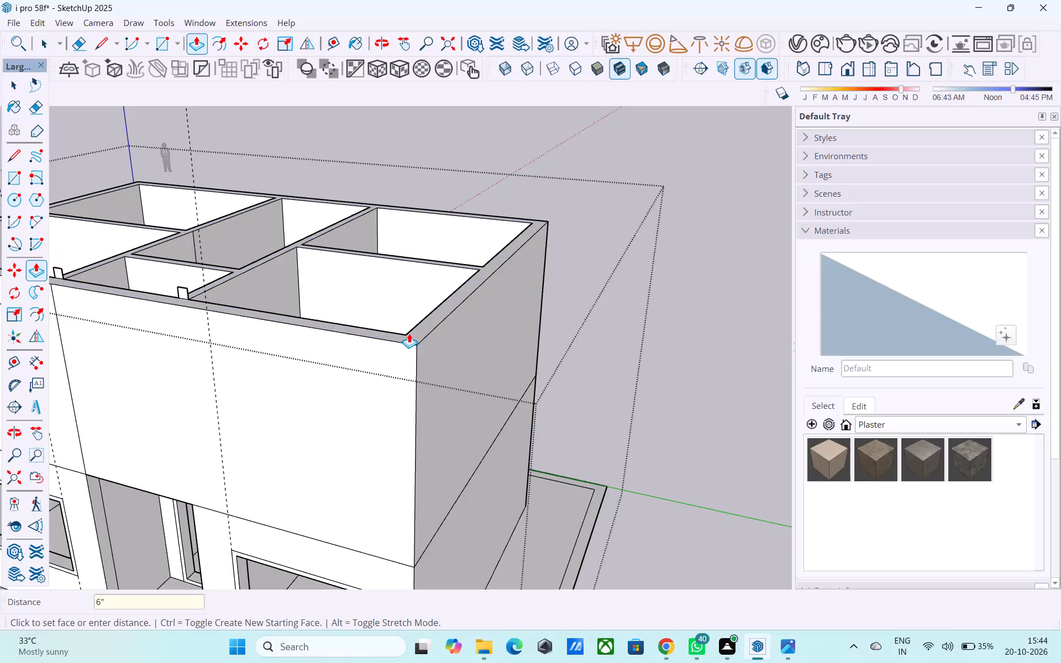
Measure the upper storey's height again at the front-right corner, from the wall top to the line between storeys.
key(space)
key(l)
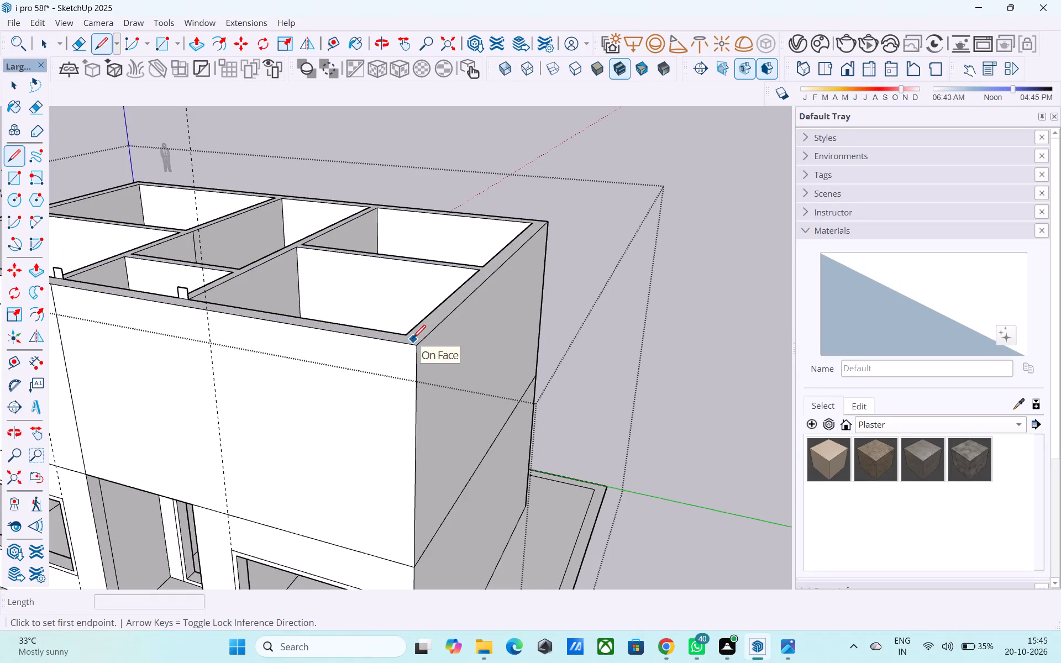
click(414, 343)
scroll(413, 322, down, 3)
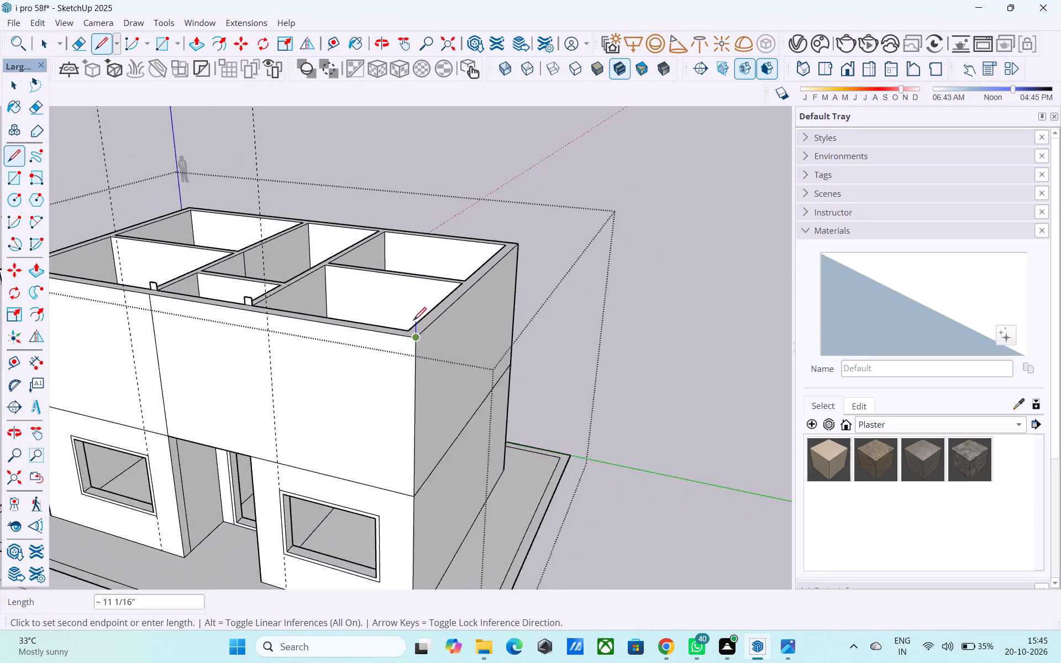
scroll(413, 322, down, 3)
scroll(433, 406, up, 4)
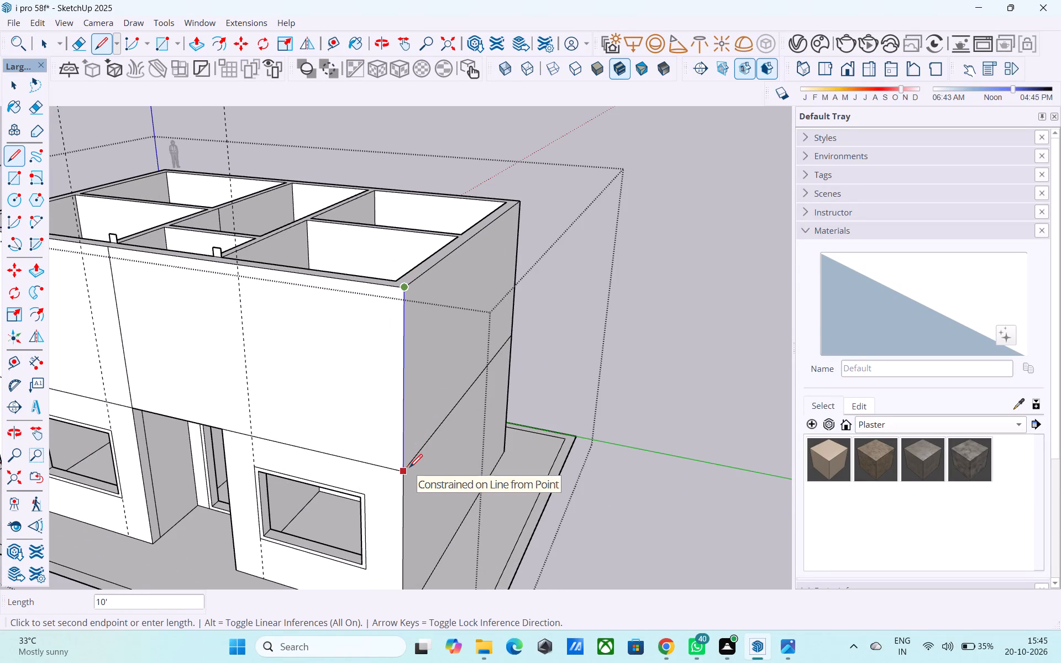
middle_drag(411, 457, 477, 434)
key(space)
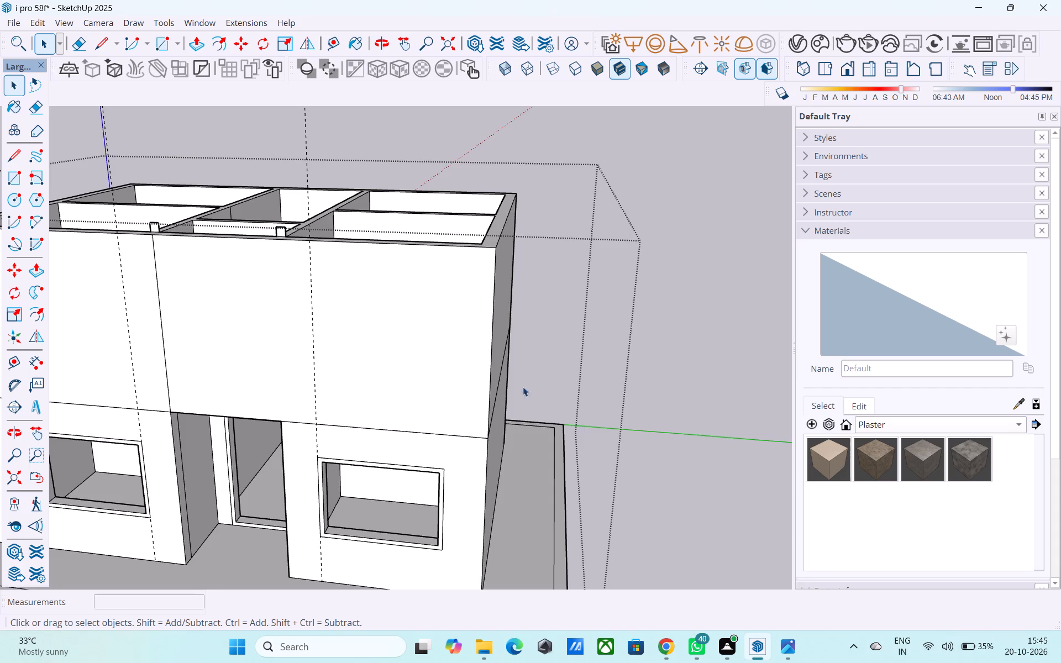
Erase the two leftover stubs projecting above the front wall where the front-to-back partition walls meet it.
scroll(598, 377, down, 6)
middle_drag(569, 344, 622, 297)
scroll(569, 344, down, 1)
scroll(446, 294, up, 10)
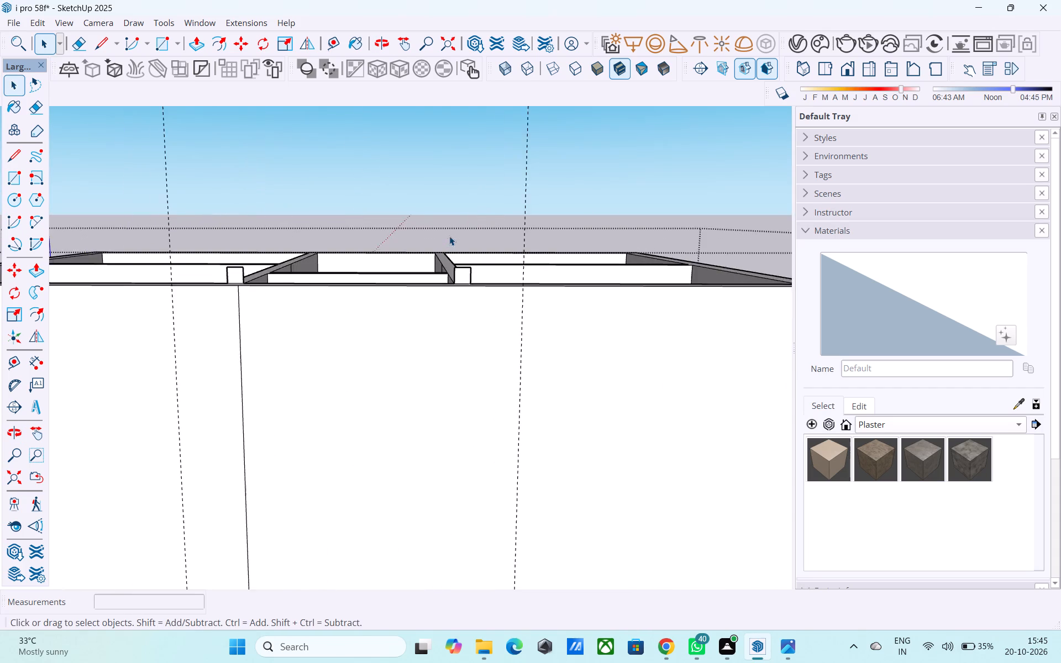
scroll(449, 236, up, 5)
middle_drag(454, 246, 894, 259)
middle_drag(412, 300, 399, 276)
key(e)
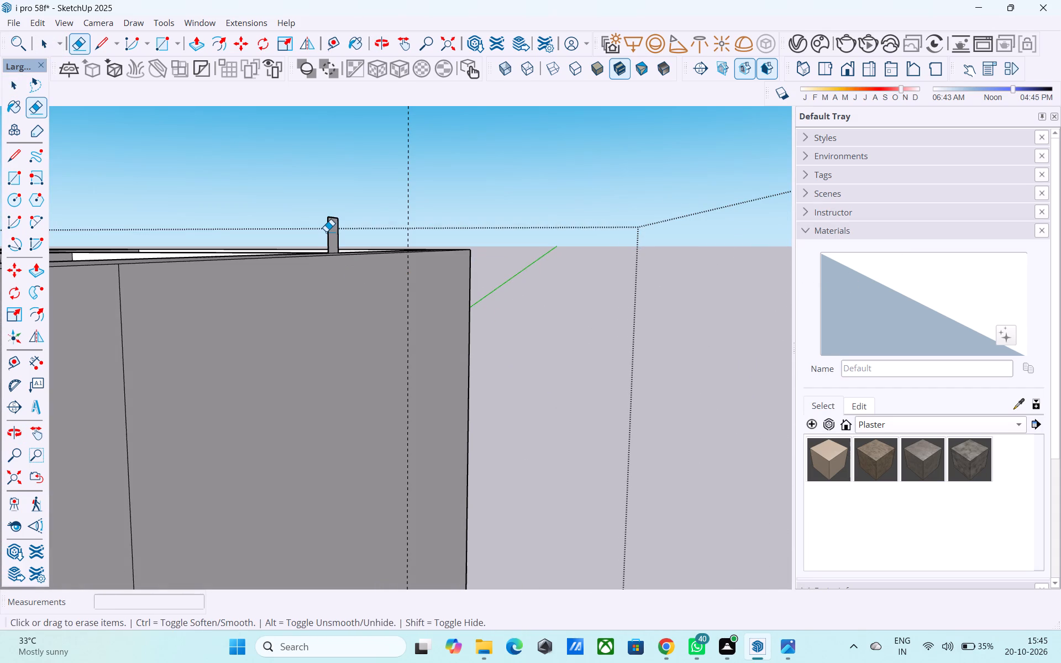
drag(327, 230, 340, 225)
click(333, 220)
scroll(540, 188, down, 5)
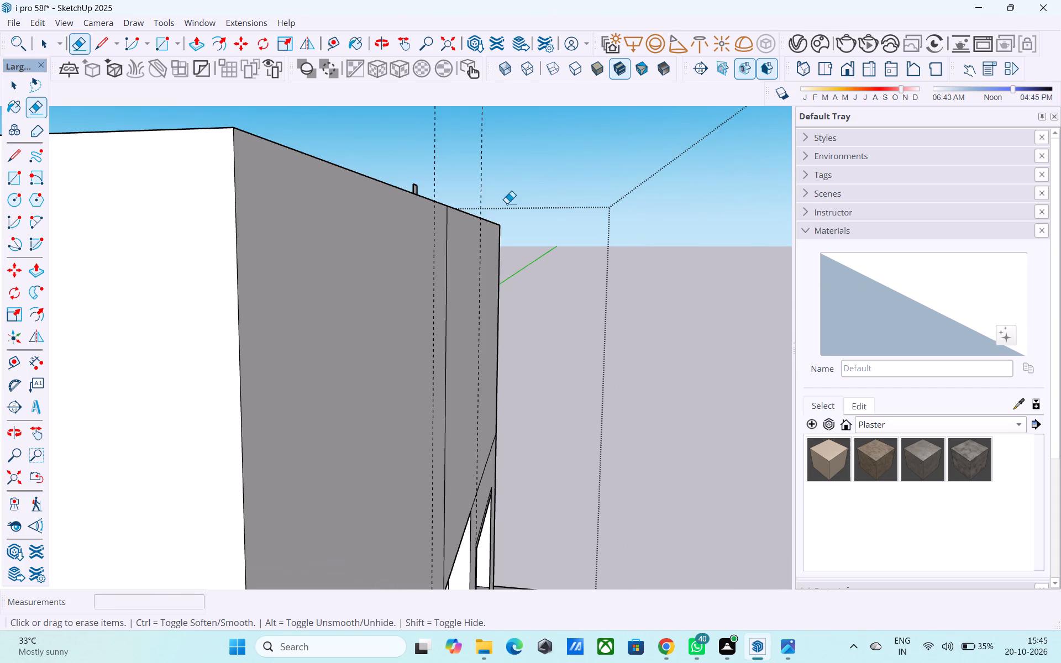
middle_drag(465, 203, 477, 255)
middle_drag(469, 229, 458, 205)
scroll(480, 308, down, 6)
scroll(511, 412, up, 1)
scroll(510, 417, down, 2)
middle_drag(461, 287, 432, 257)
scroll(407, 217, up, 15)
drag(406, 163, 426, 156)
scroll(424, 156, down, 5)
Examine the upper-storey walls and partitions from above and from the house's front-left side.
middle_drag(424, 158, 423, 301)
scroll(423, 301, down, 10)
middle_drag(426, 318, 429, 326)
scroll(429, 327, down, 11)
middle_drag(522, 299, 475, 283)
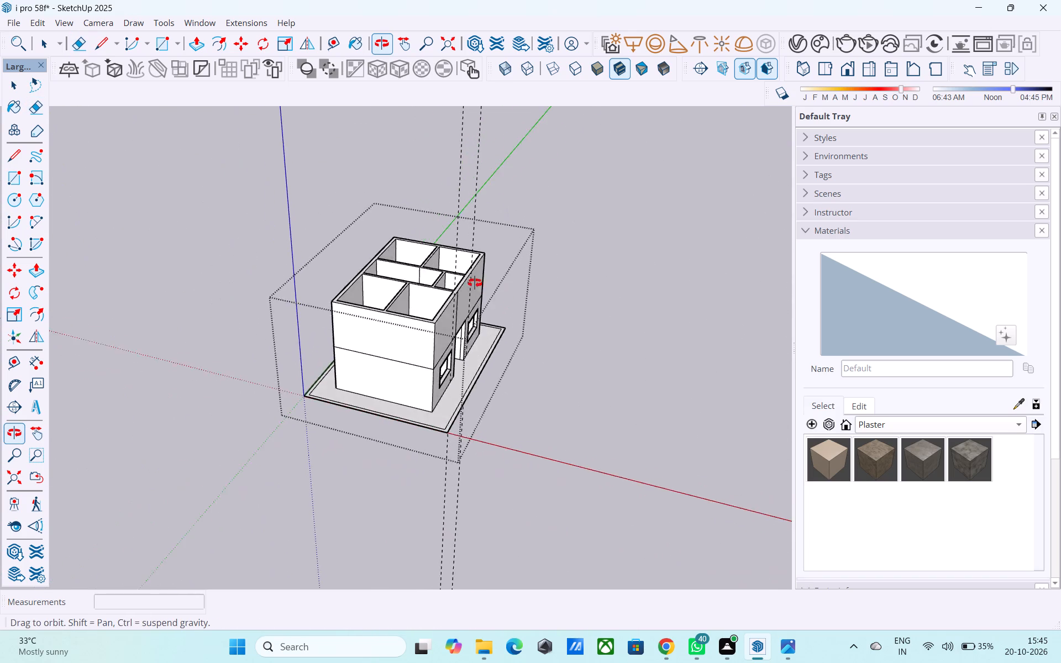
middle_drag(475, 283, 328, 258)
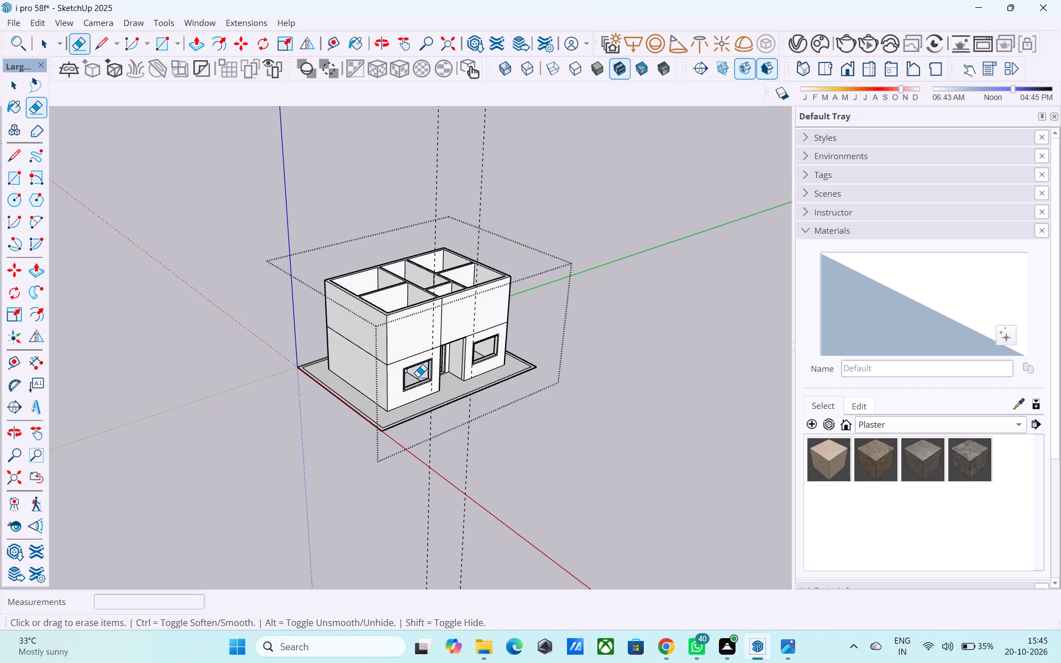
scroll(426, 413, down, 4)
scroll(437, 301, up, 12)
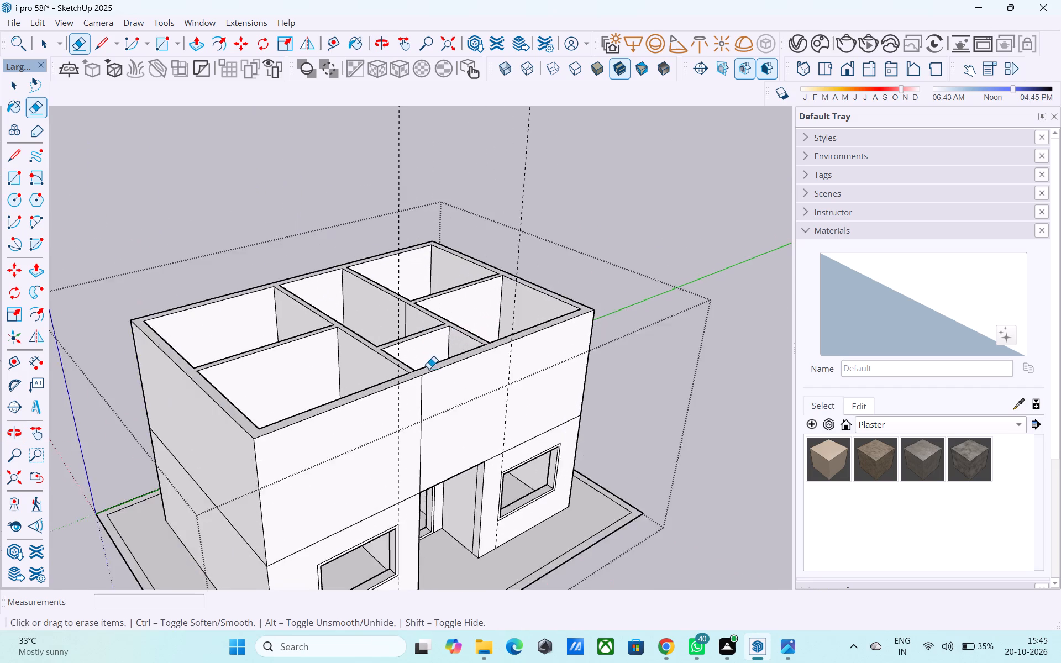
Draw two lines across the front wall's top face, from the central bay's inner corners to the wall's outer edge.
scroll(429, 369, up, 4)
key(l)
scroll(411, 371, up, 10)
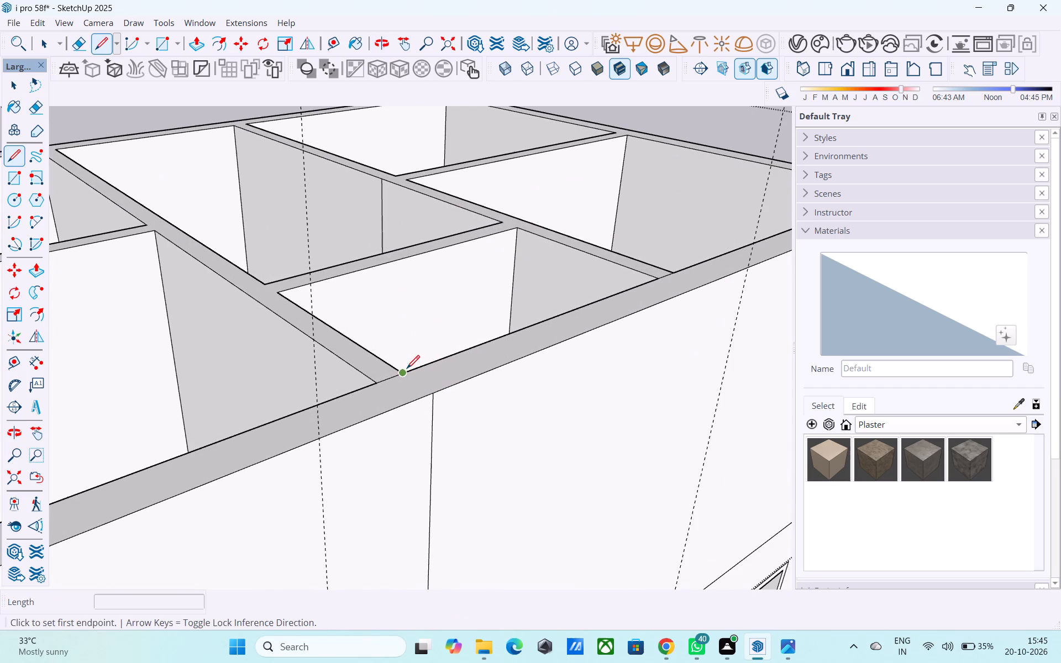
click(407, 370)
click(427, 388)
click(658, 277)
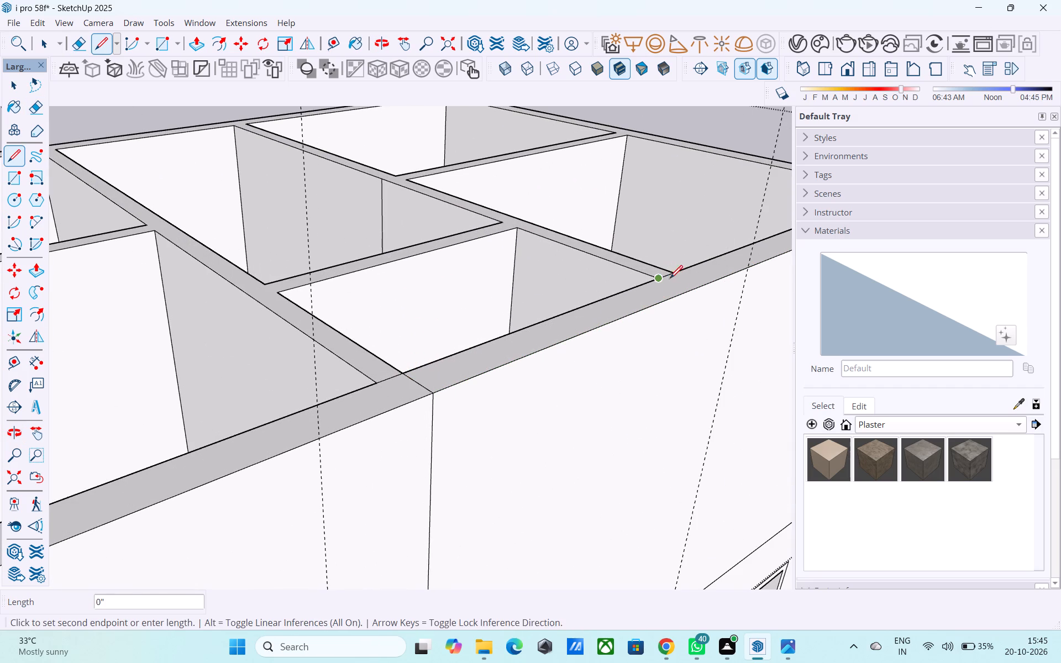
click(687, 292)
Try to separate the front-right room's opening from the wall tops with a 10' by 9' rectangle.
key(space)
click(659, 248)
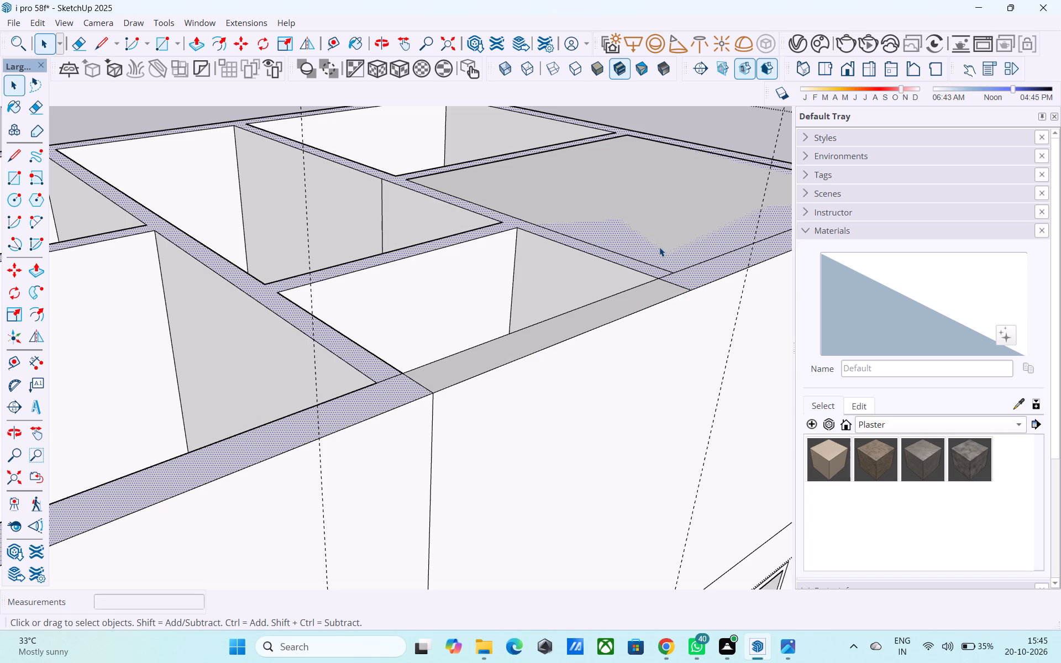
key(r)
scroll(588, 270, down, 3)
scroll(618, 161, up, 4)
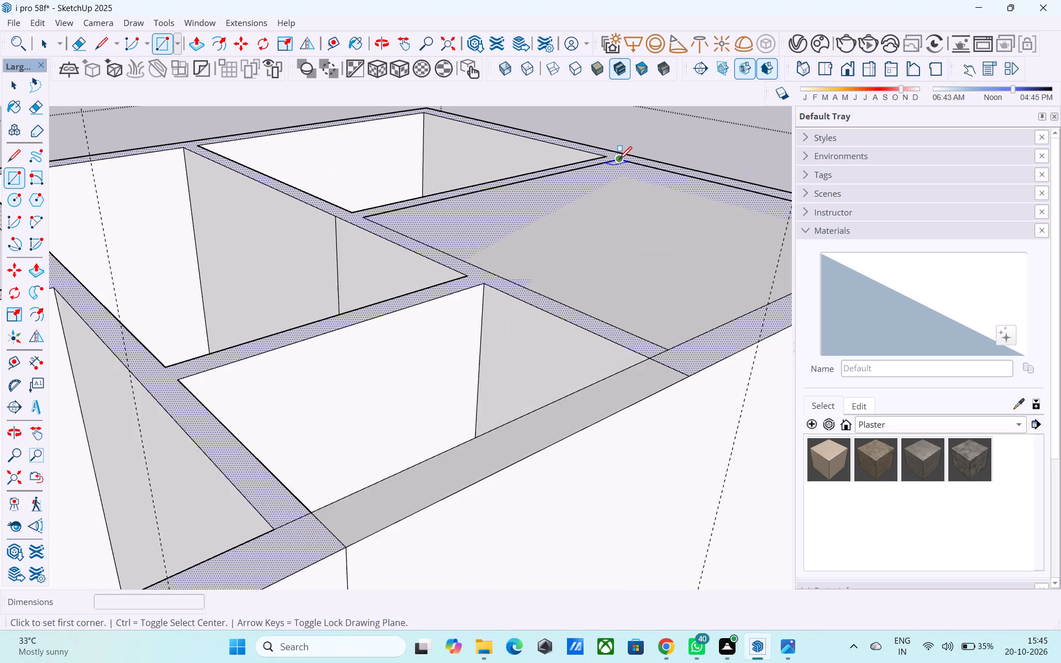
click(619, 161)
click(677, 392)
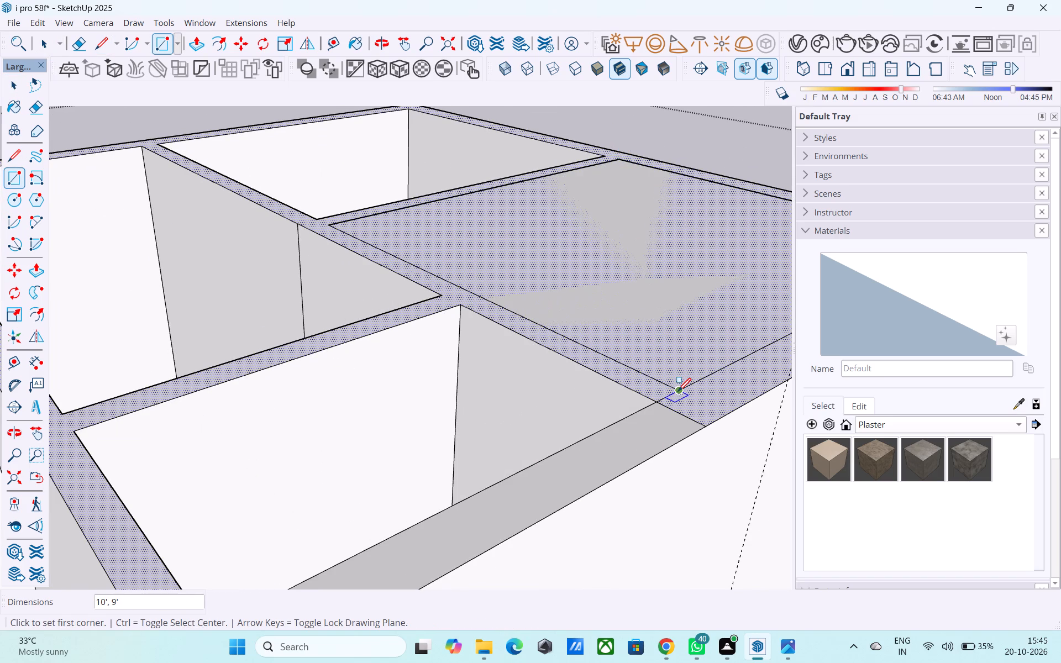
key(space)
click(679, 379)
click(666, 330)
Erase the short edge between the right-hand partition's end and the front wall's top face.
scroll(643, 354, down, 3)
middle_drag(576, 386, 502, 406)
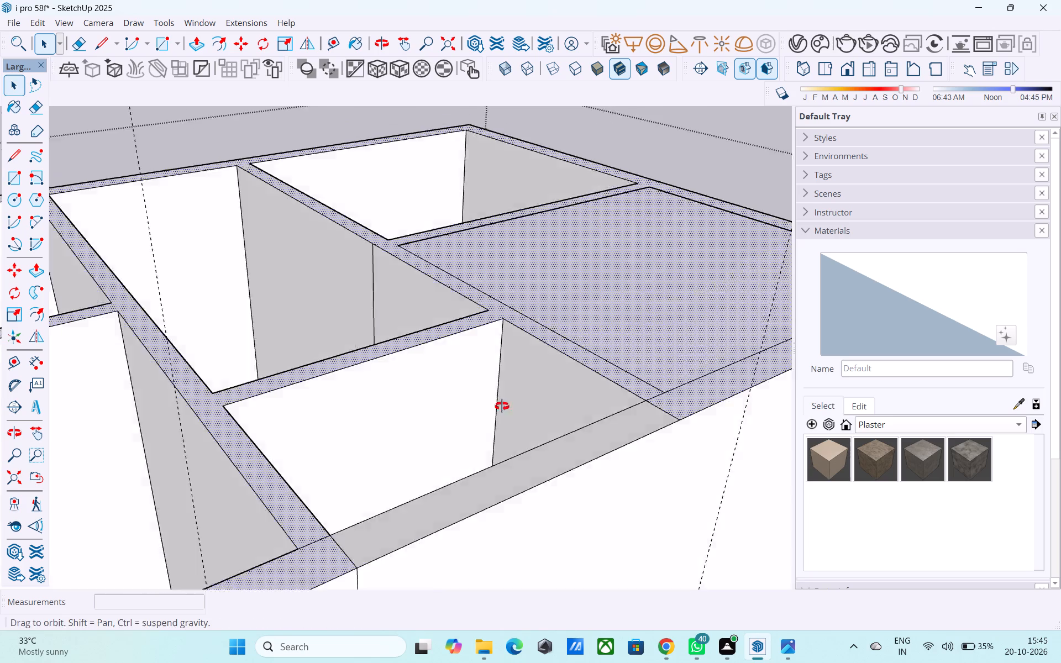
middle_drag(502, 406, 325, 448)
scroll(296, 428, down, 7)
scroll(459, 476, up, 5)
scroll(409, 462, up, 8)
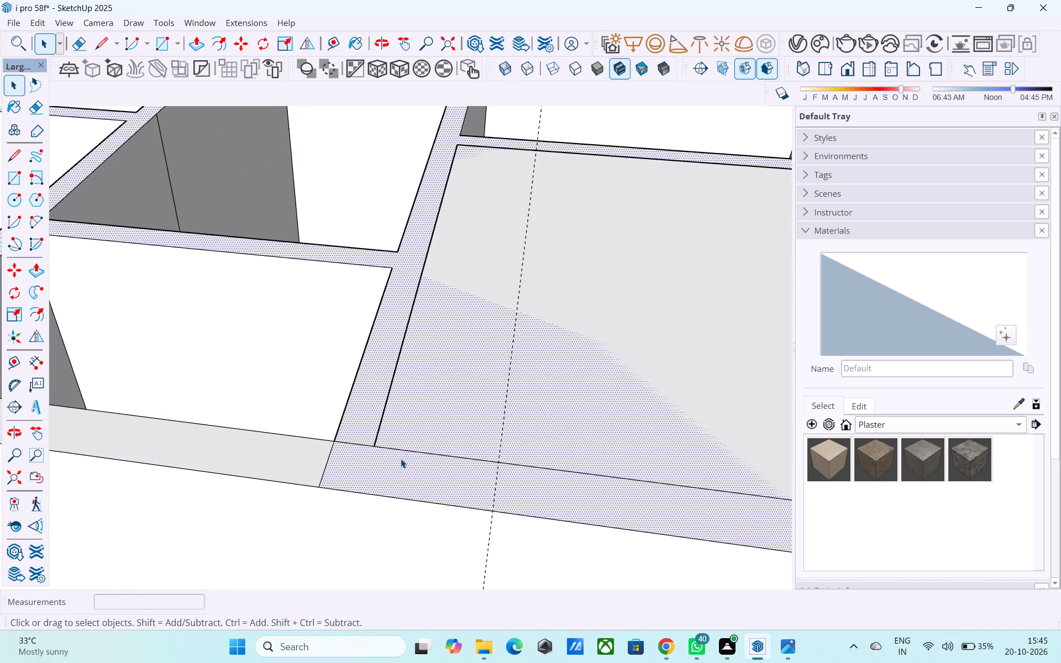
key(e)
click(364, 443)
scroll(366, 439, down, 7)
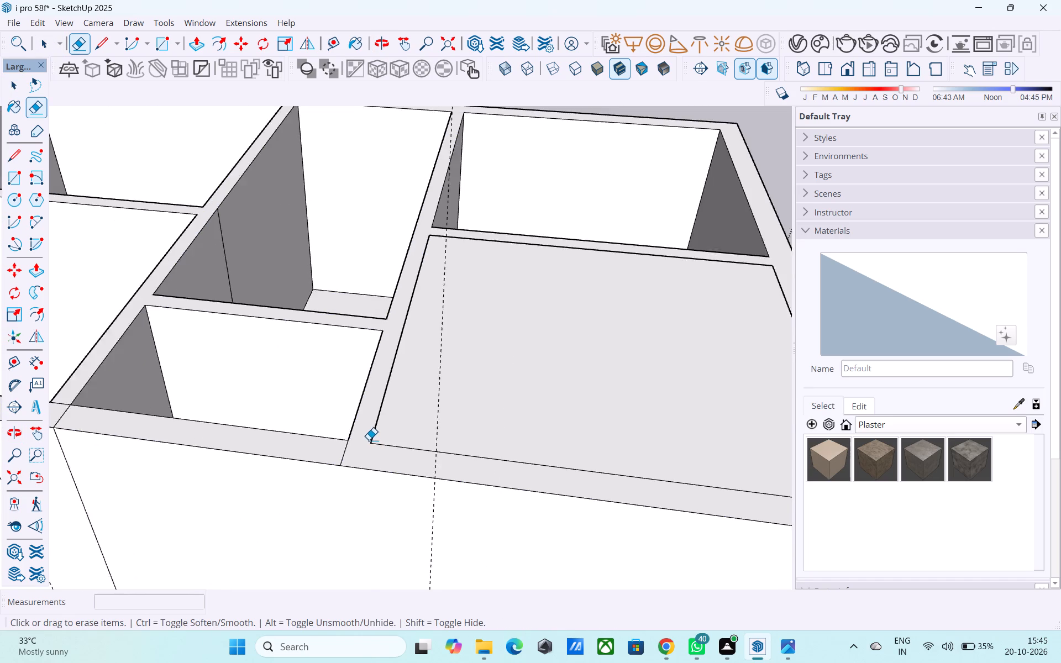
Draw a 10' by 9' rectangle over the front-right room's opening at wall-top level and select its face.
scroll(372, 440, down, 4)
middle_click(372, 440)
key(space)
scroll(421, 387, up, 5)
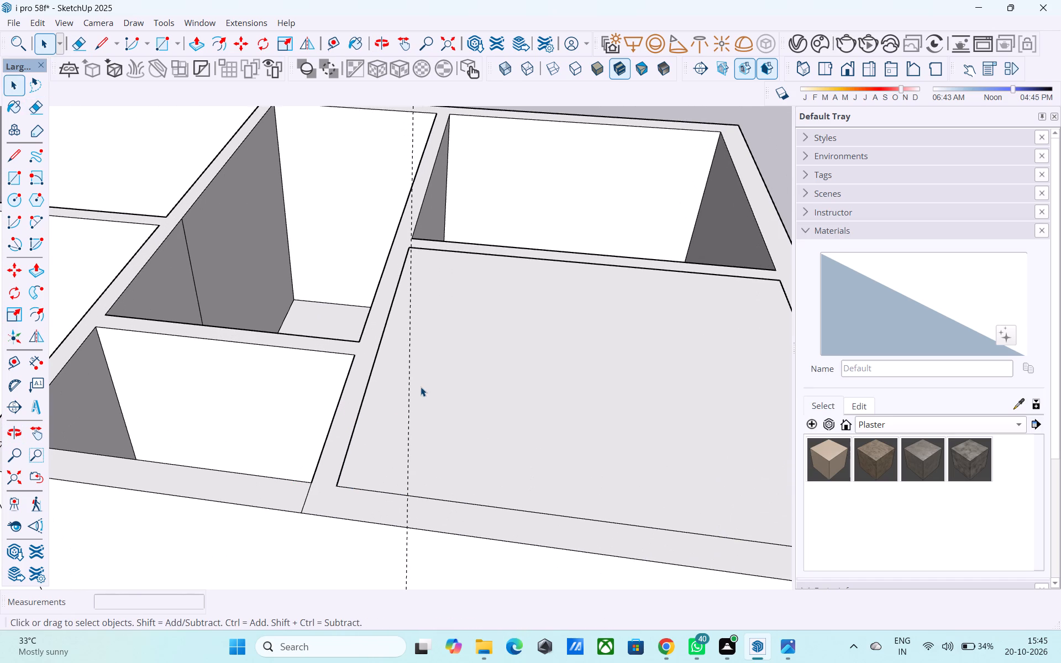
key(r)
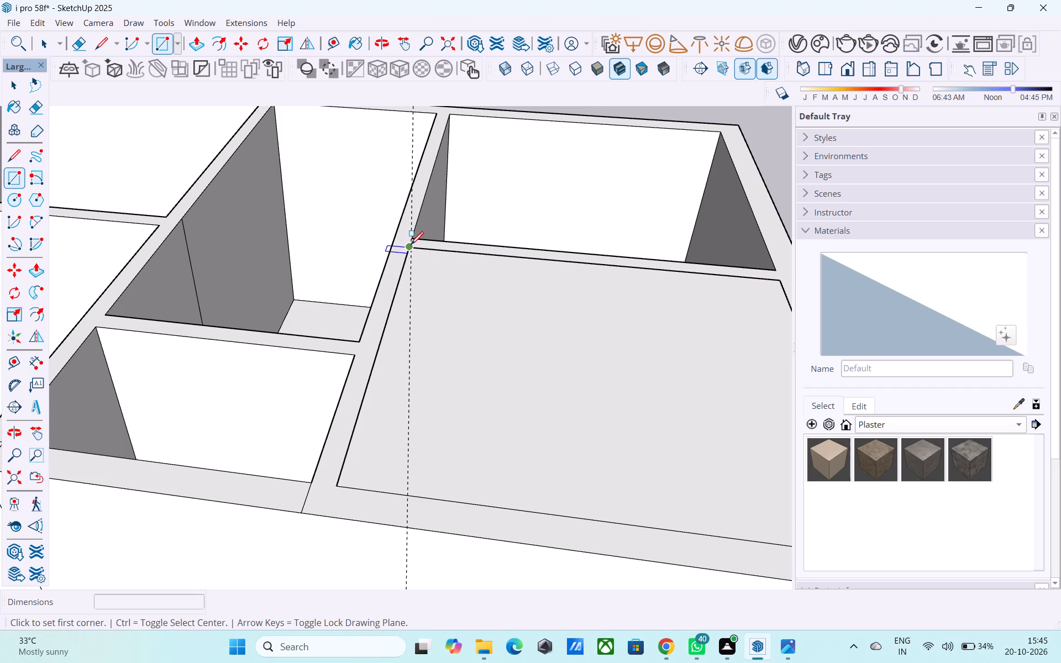
click(411, 246)
scroll(408, 244, down, 5)
click(649, 404)
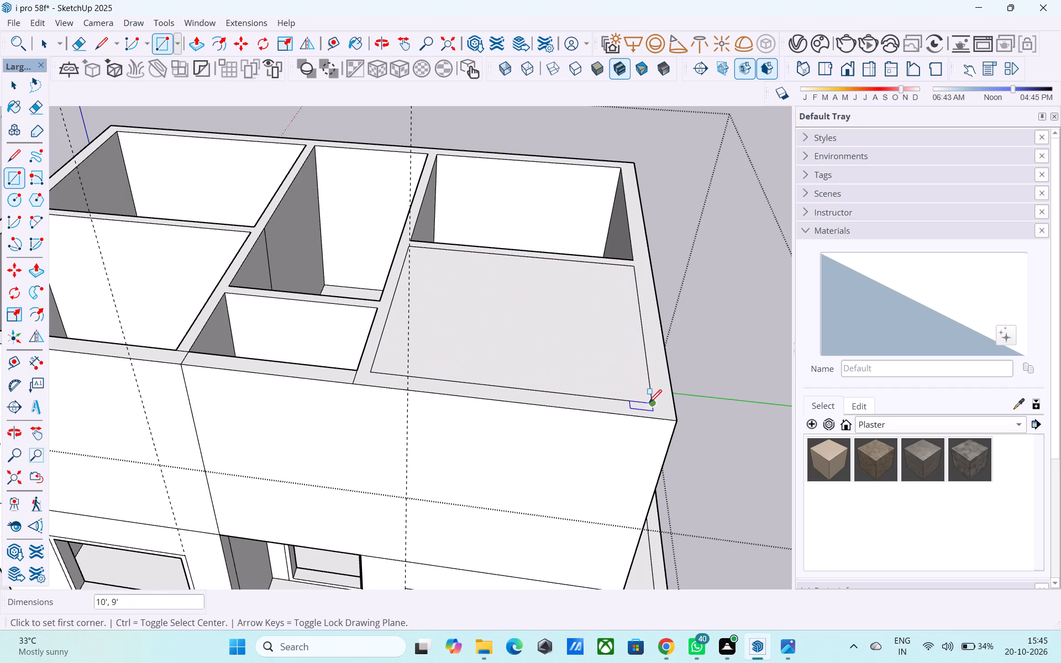
key(space)
click(620, 383)
Push the central bay's strip of the front wall top down by 9' 6" to open the upper storey there.
scroll(619, 379, down, 6)
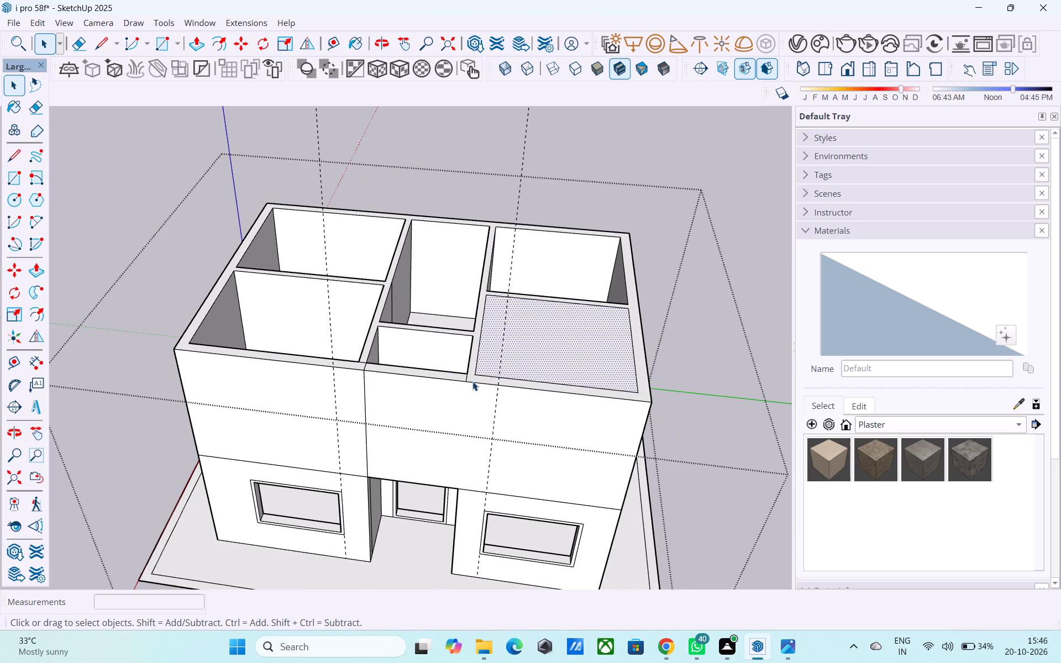
scroll(458, 383, up, 5)
click(447, 372)
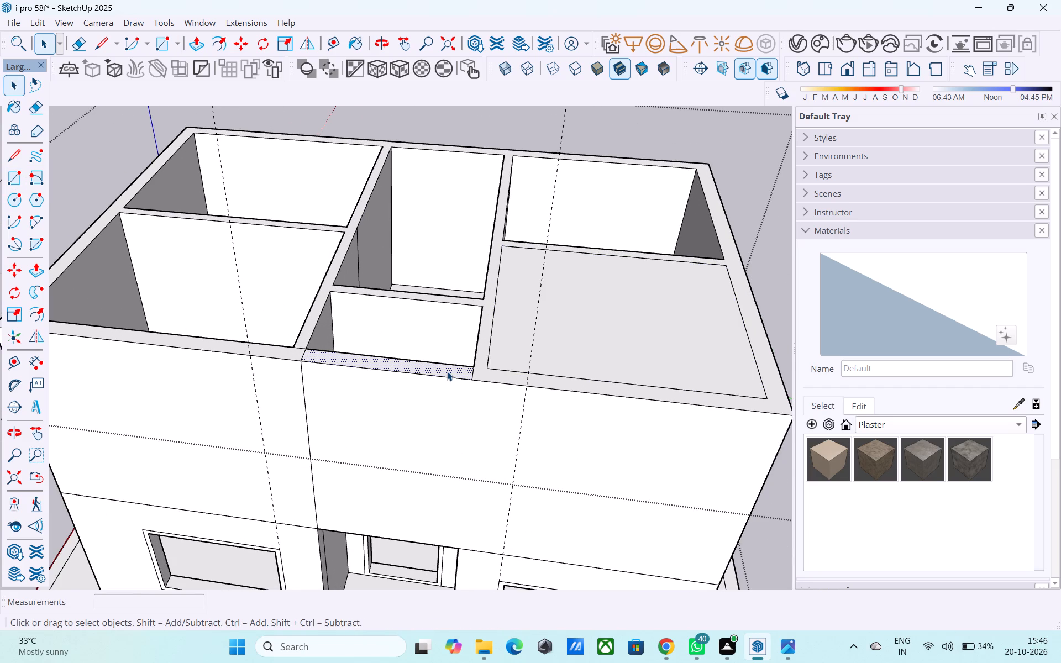
key(p)
click(447, 371)
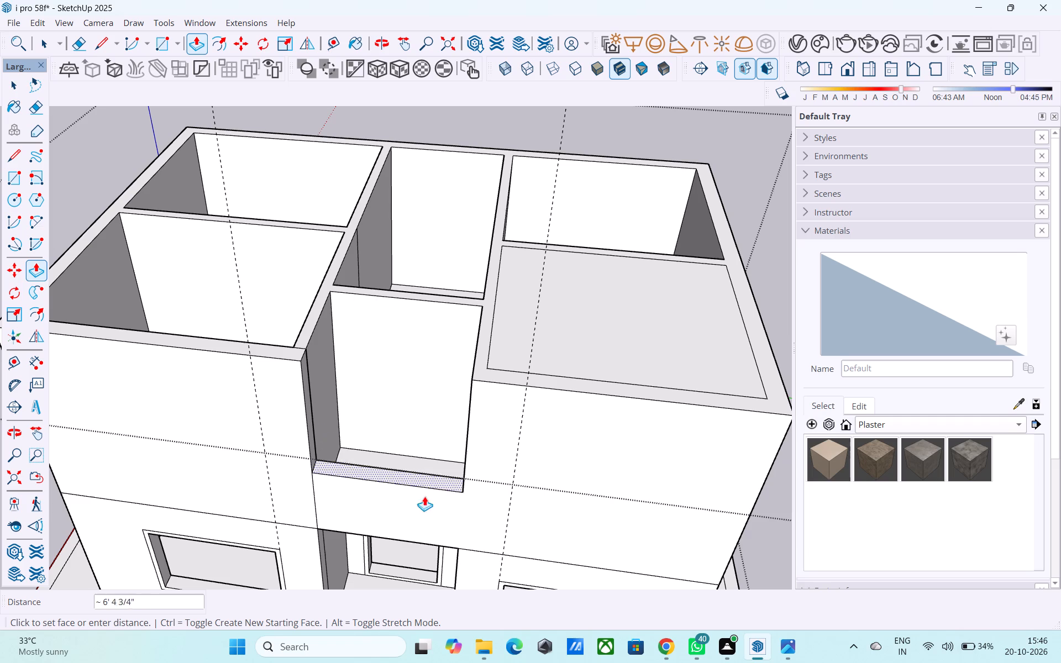
click(421, 546)
Examine the upper storey's central front opening and its sill against the ground-floor entrance below.
middle_drag(410, 514, 436, 424)
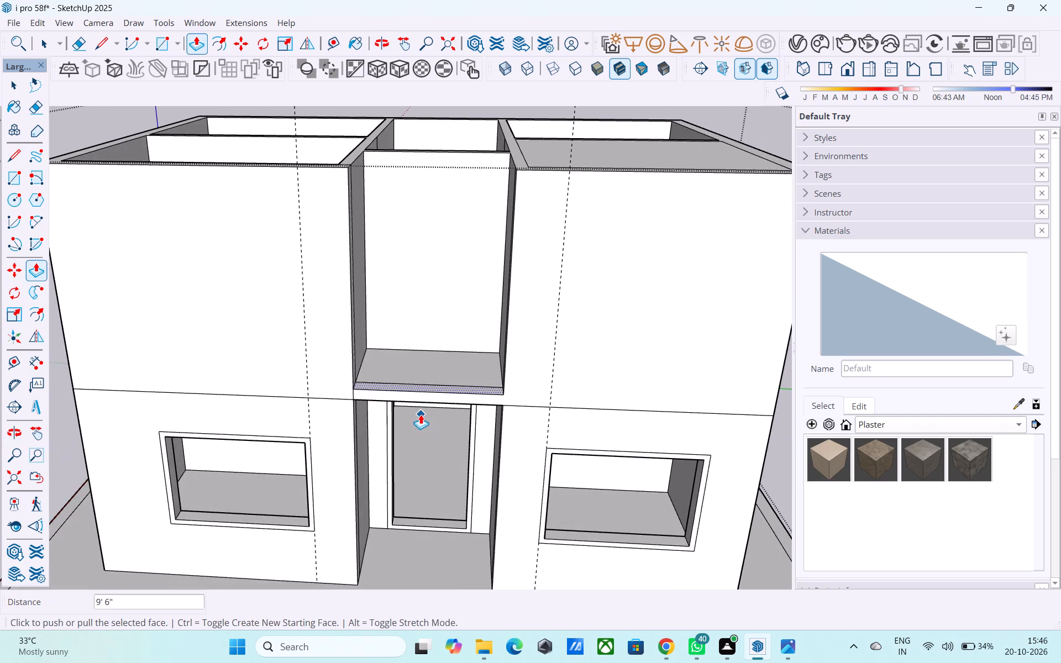
scroll(421, 414, down, 7)
scroll(355, 431, down, 4)
middle_drag(414, 422, 420, 415)
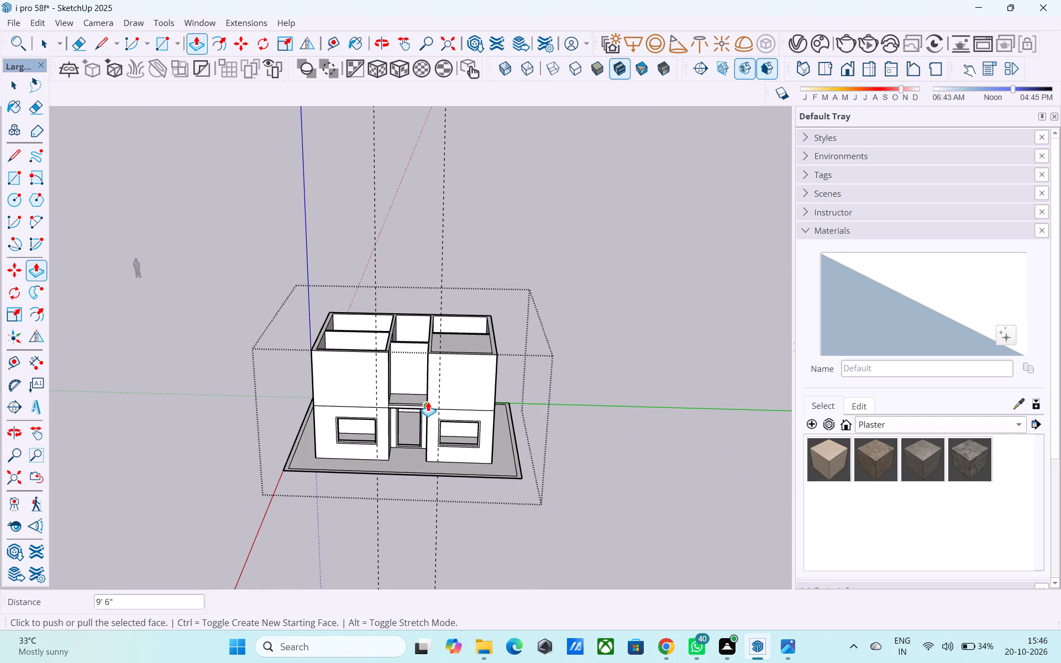
scroll(428, 401, up, 12)
middle_drag(398, 386, 421, 375)
scroll(371, 412, up, 1)
scroll(255, 524, down, 2)
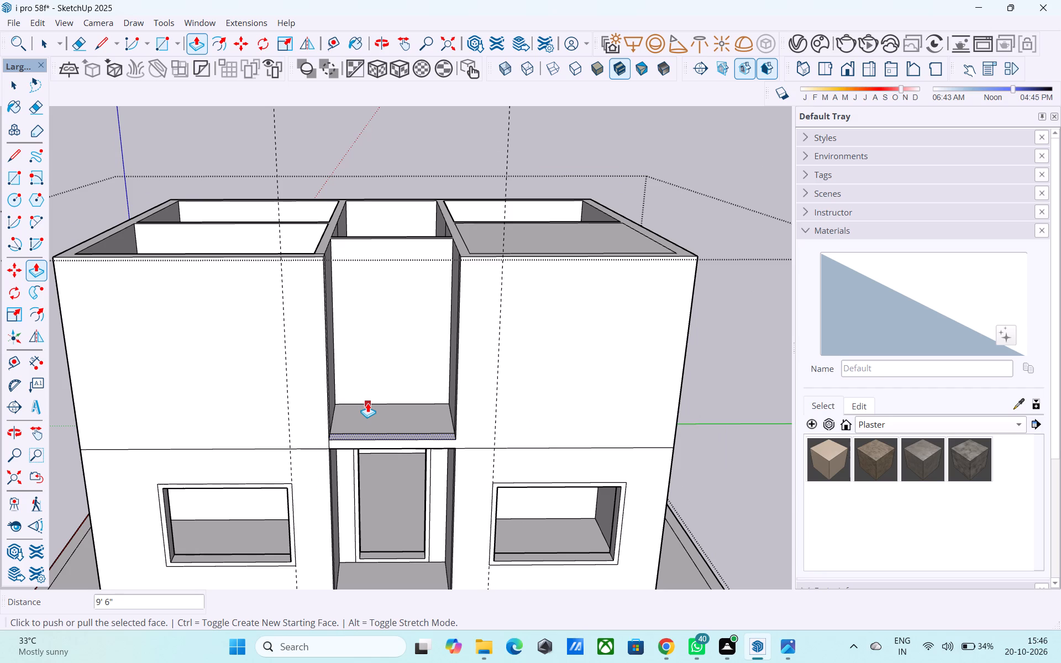
scroll(390, 539, down, 6)
middle_drag(391, 543, 427, 508)
scroll(432, 475, up, 15)
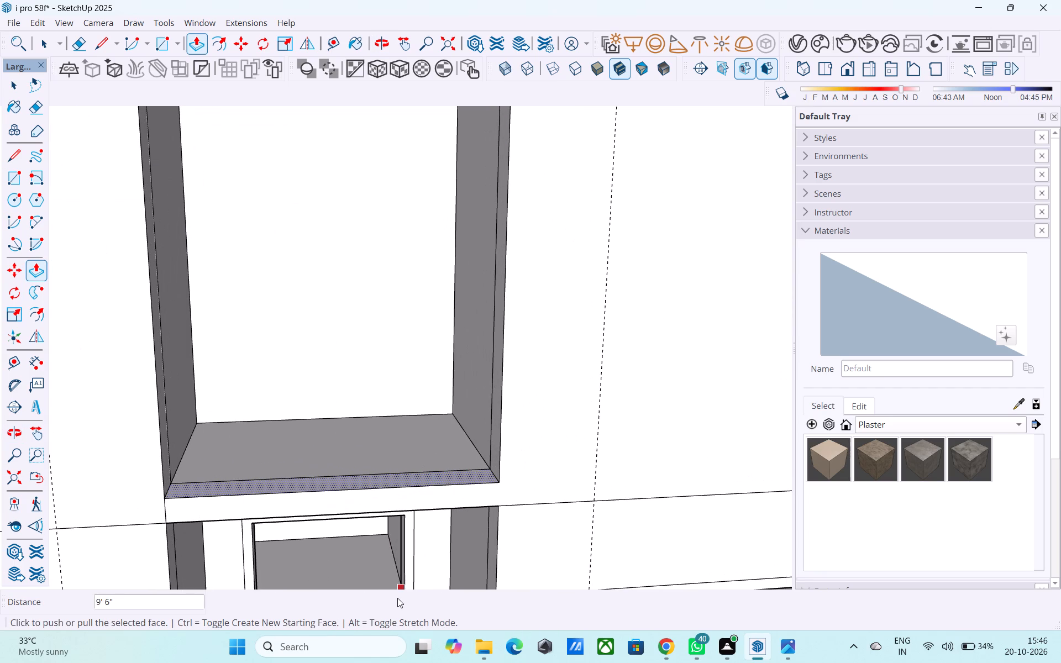
scroll(397, 598, down, 4)
scroll(412, 527, down, 5)
scroll(637, 480, down, 4)
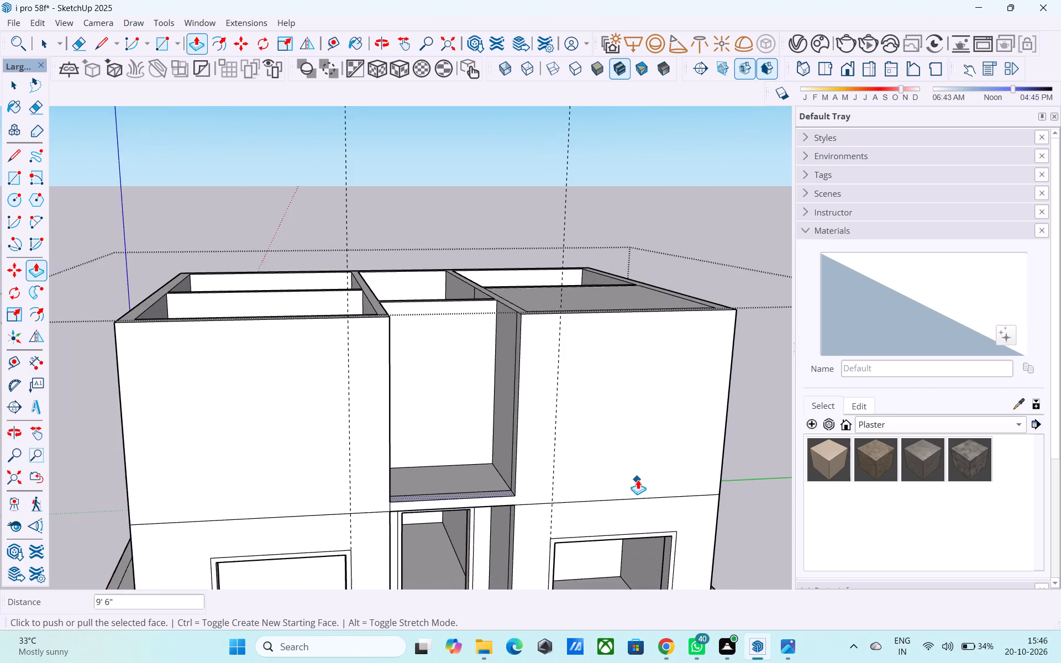
middle_drag(571, 514, 566, 484)
scroll(547, 469, down, 7)
middle_drag(547, 467, 536, 457)
scroll(536, 457, up, 4)
scroll(490, 422, down, 2)
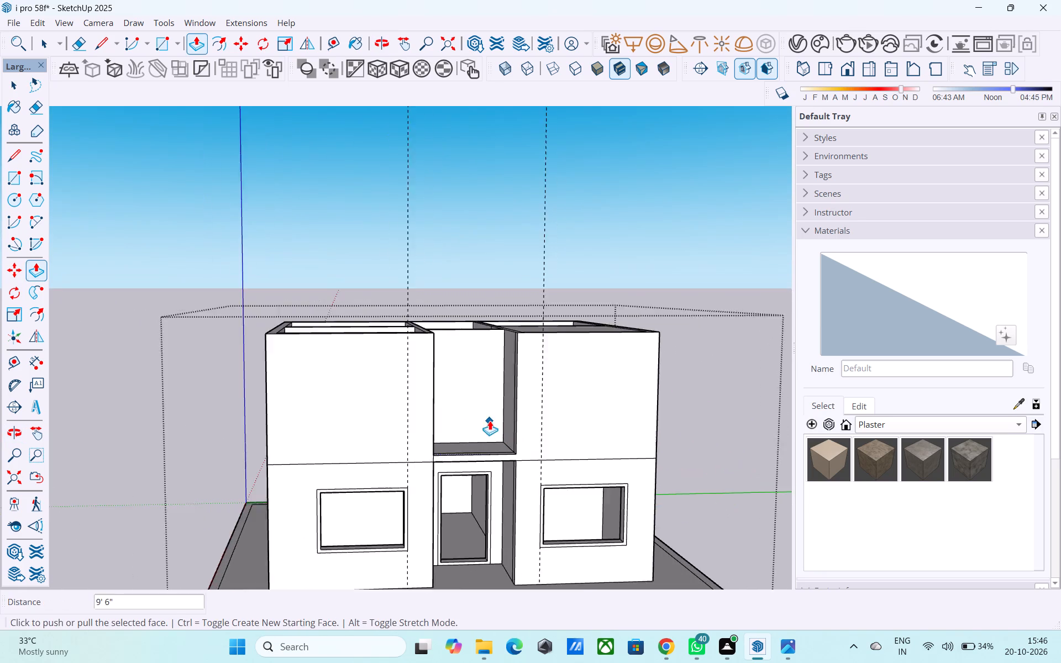
scroll(490, 420, down, 3)
middle_drag(490, 420, 477, 548)
scroll(439, 450, up, 15)
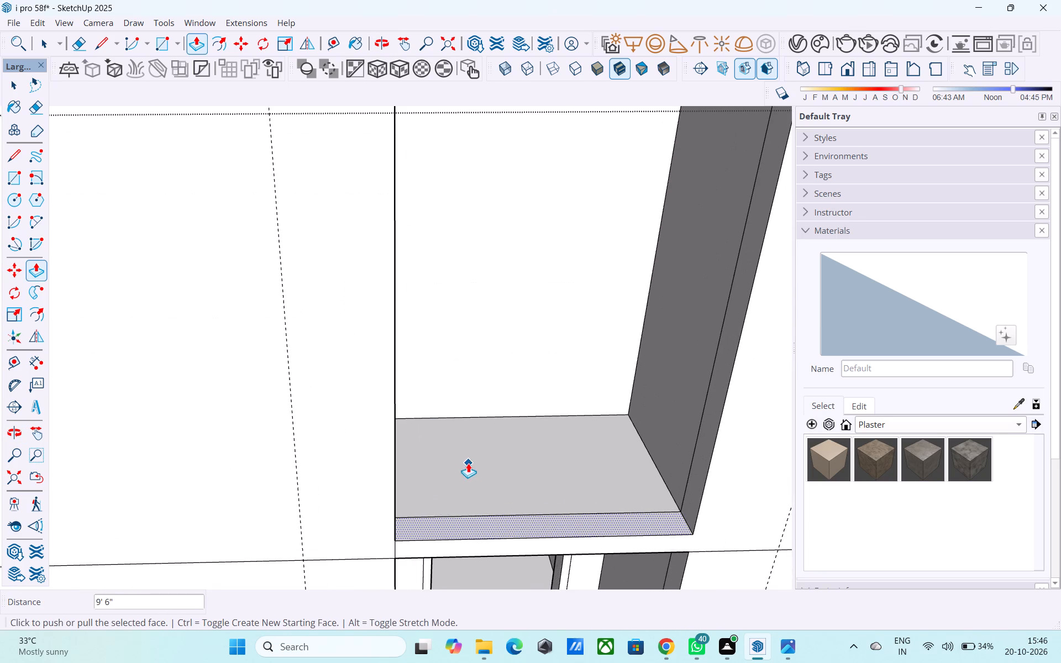
Pull the sill face of the central front opening up by 6".
key(space)
scroll(435, 443, down, 6)
scroll(454, 472, up, 5)
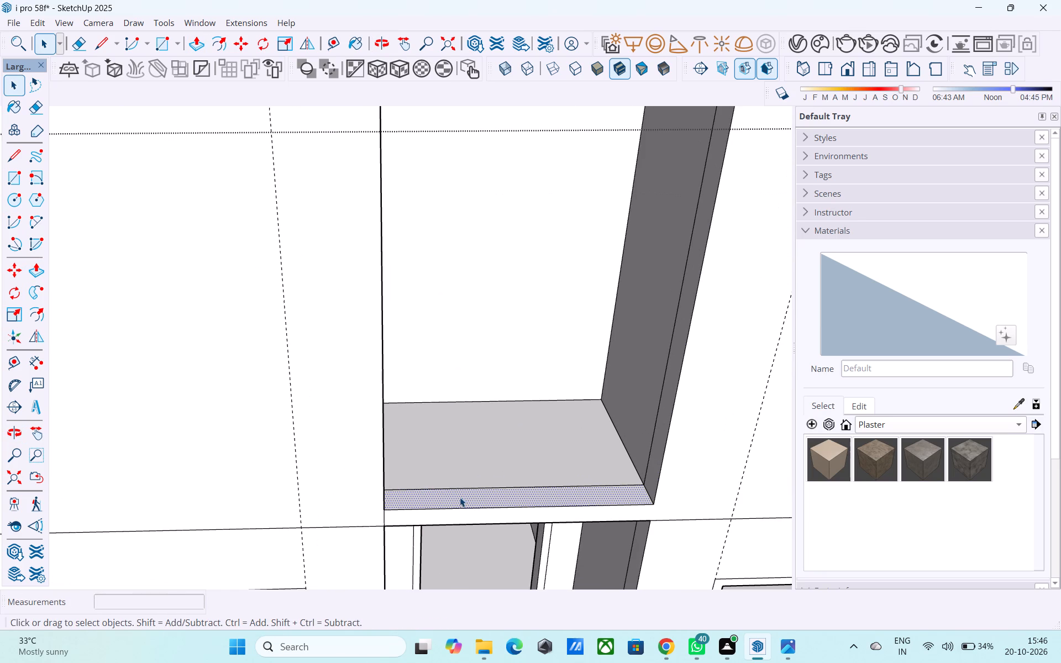
key(p)
click(460, 497)
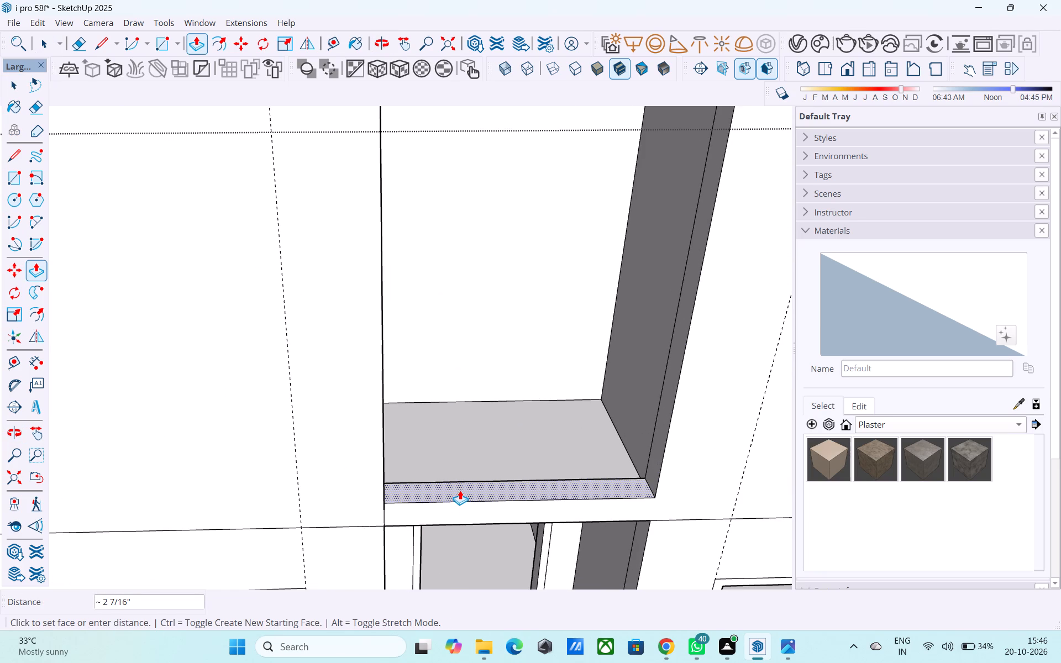
key(6)
key(apostrophe)
key(Return)
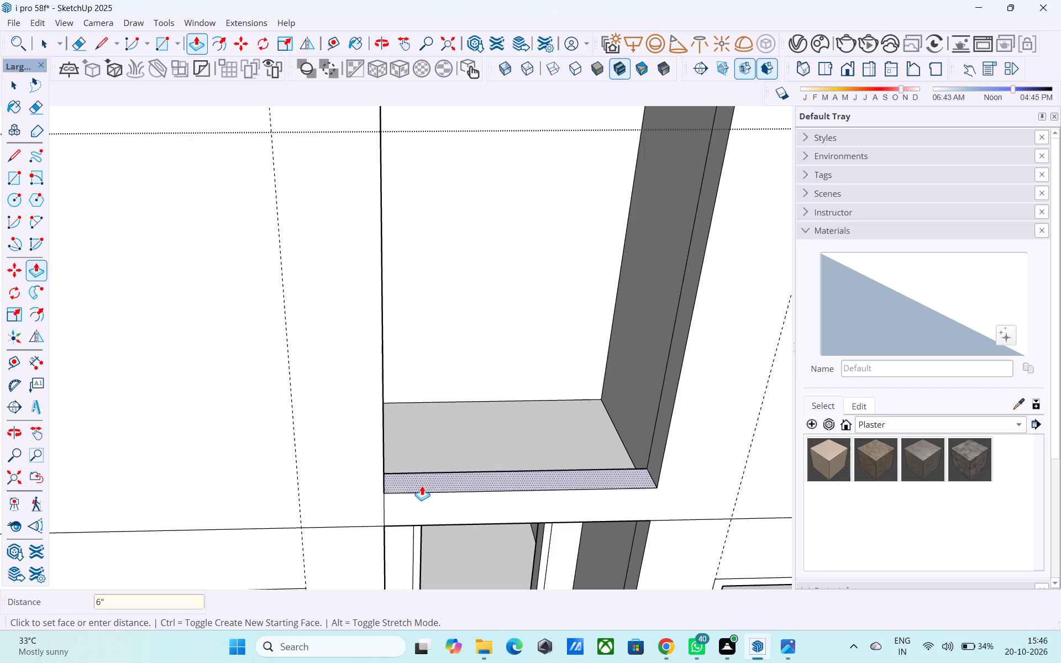
Examine the front elevation, checking the raised sill of the central opening from a distance and close up.
scroll(353, 473, down, 5)
middle_drag(381, 478, 376, 382)
scroll(448, 535, down, 3)
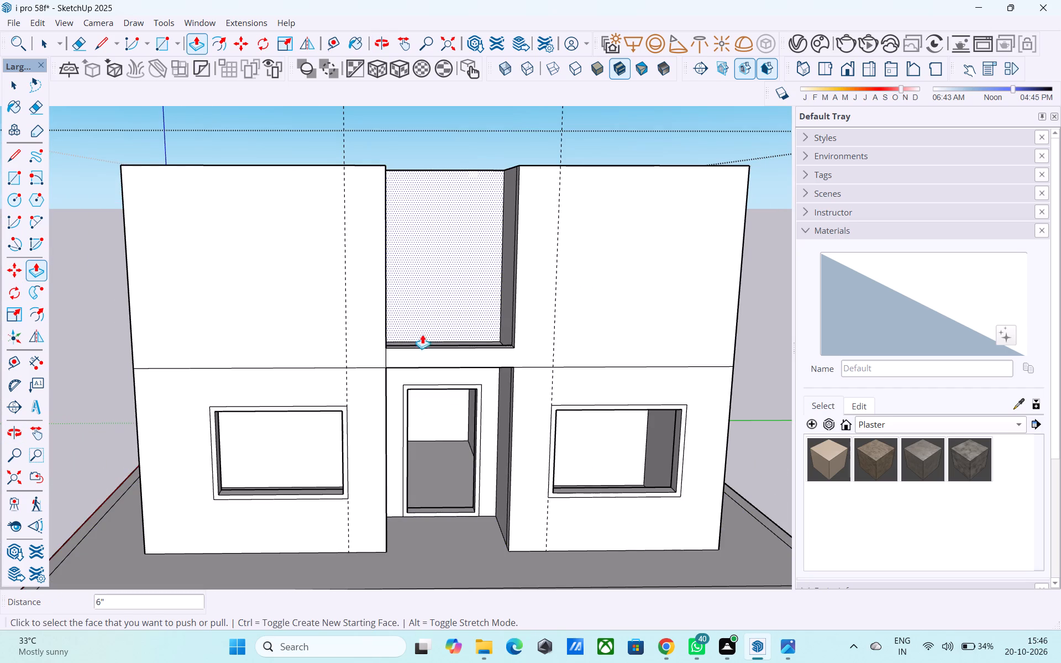
scroll(409, 549, down, 4)
middle_drag(466, 392, 464, 387)
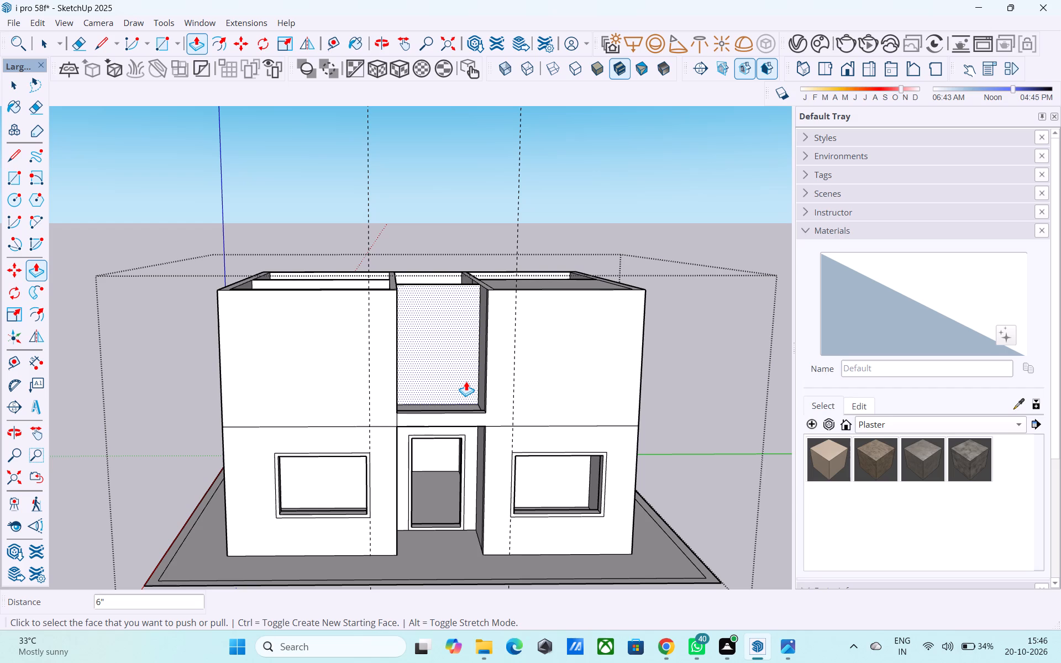
scroll(466, 381, down, 2)
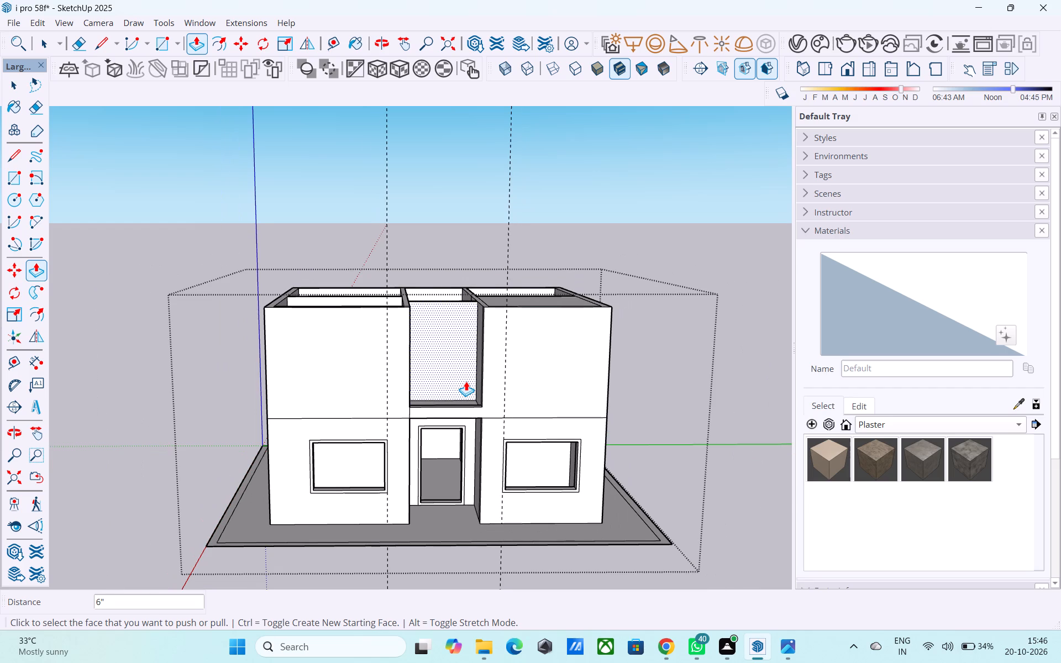
scroll(469, 385, down, 2)
middle_drag(466, 386, 459, 375)
middle_click(458, 368)
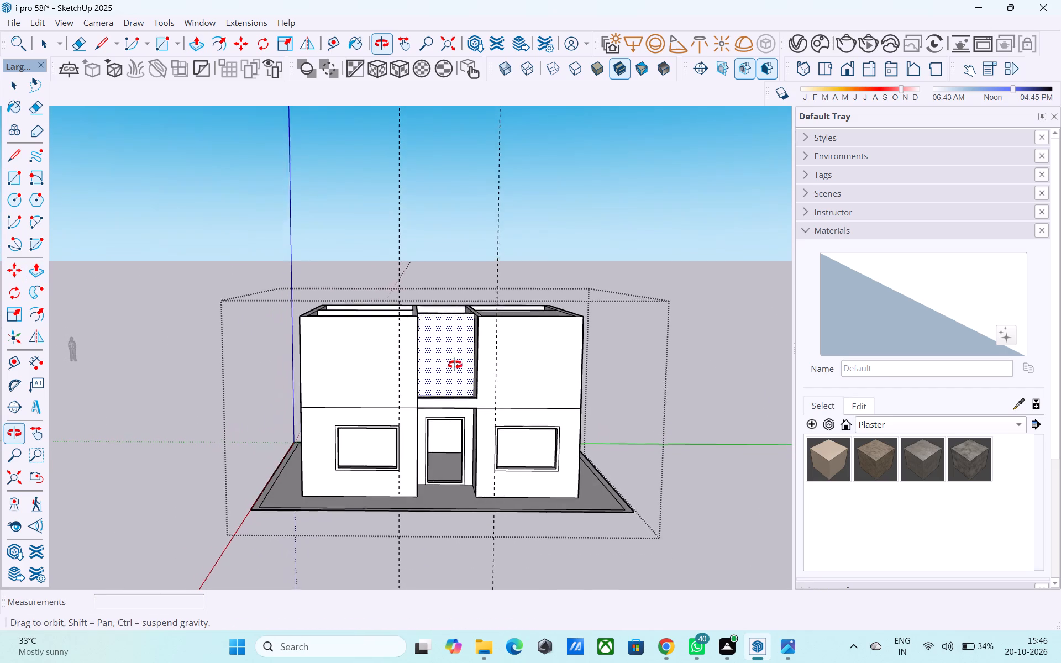
scroll(464, 506, up, 3)
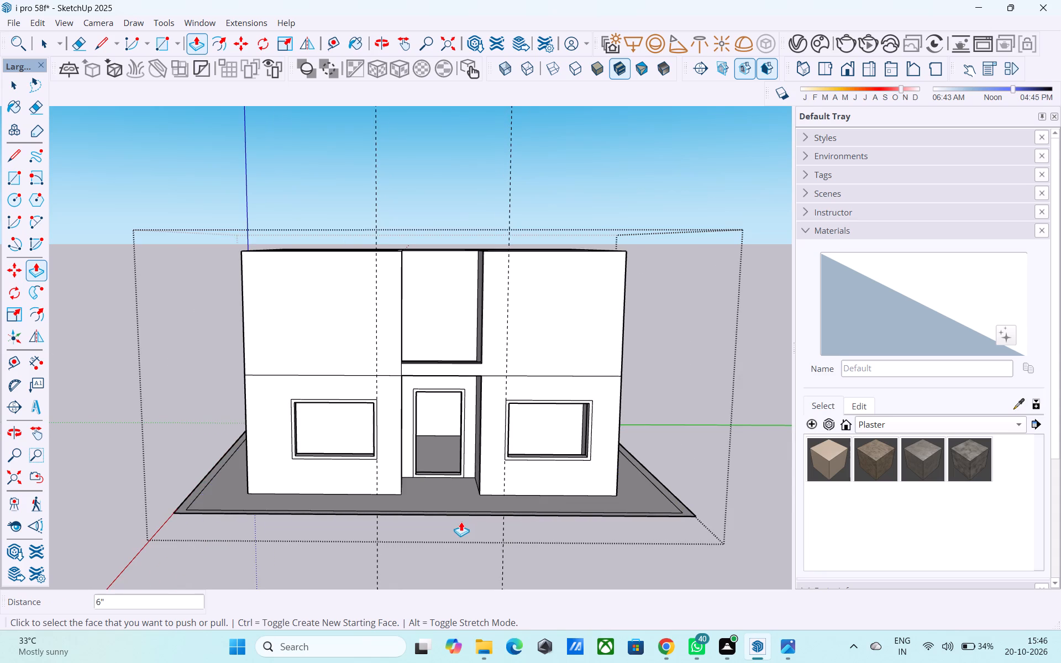
scroll(435, 233, up, 4)
scroll(432, 296, up, 4)
middle_drag(430, 294, 428, 243)
scroll(454, 309, up, 1)
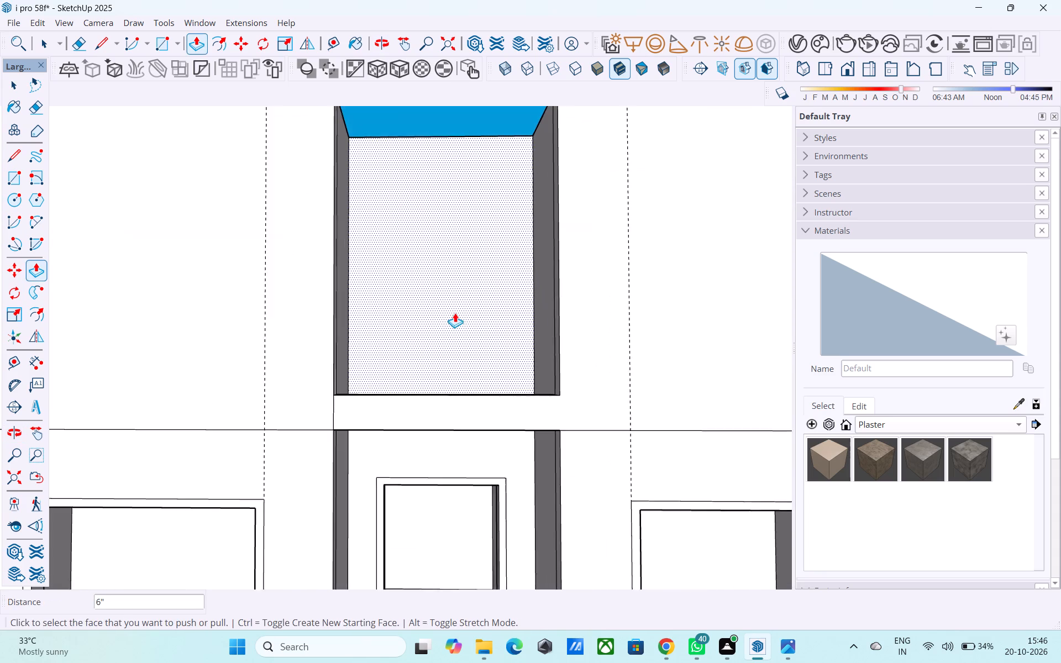
scroll(455, 313, up, 1)
middle_drag(450, 306, 449, 348)
scroll(443, 356, down, 6)
middle_drag(441, 360, 438, 377)
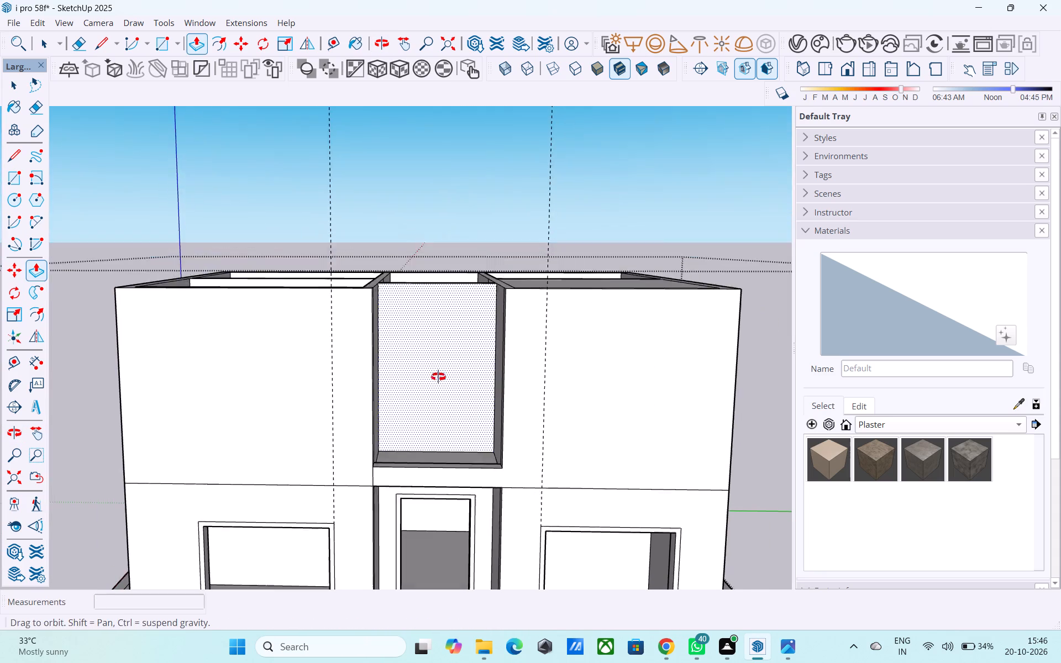
middle_drag(438, 377, 439, 387)
middle_drag(445, 403, 446, 370)
scroll(421, 570, down, 4)
scroll(478, 519, up, 4)
middle_drag(479, 513, 499, 504)
scroll(498, 481, up, 4)
Draw an 11' 3" horizontal line from the central opening's lower right sill corner to the facade's right edge.
key(l)
scroll(349, 506, down, 6)
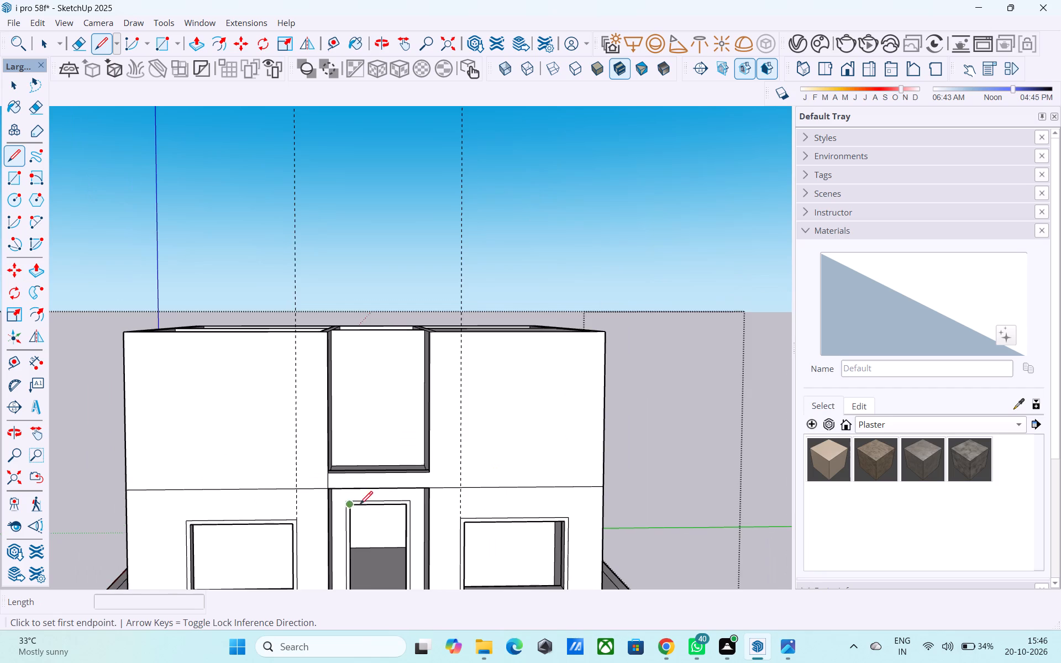
middle_drag(464, 503, 488, 522)
scroll(478, 511, up, 6)
scroll(434, 487, up, 3)
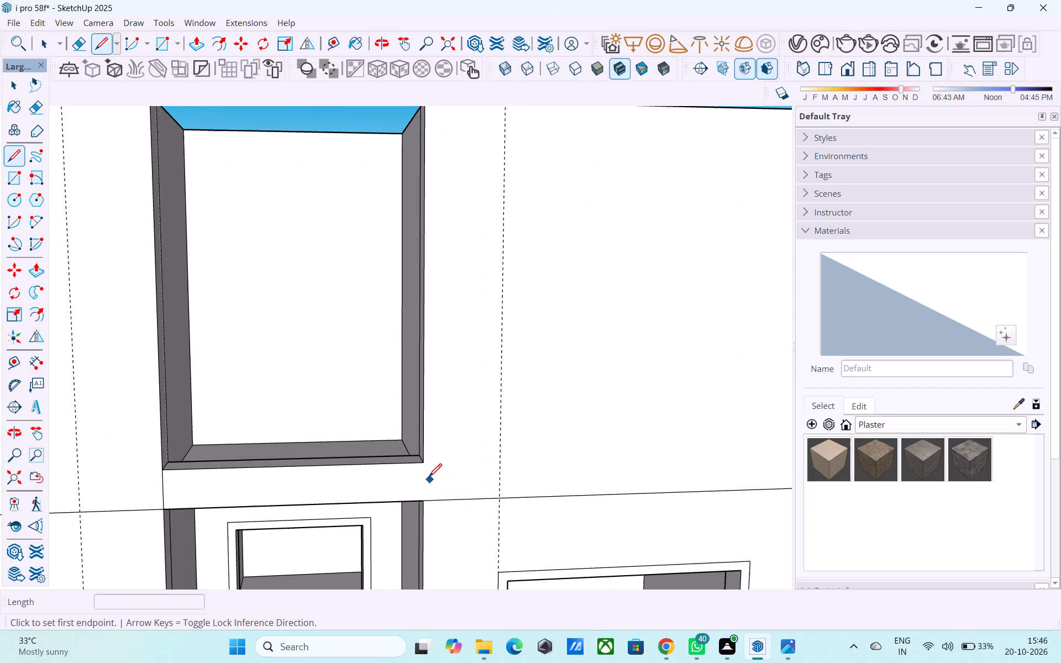
click(426, 464)
scroll(286, 508, down, 1)
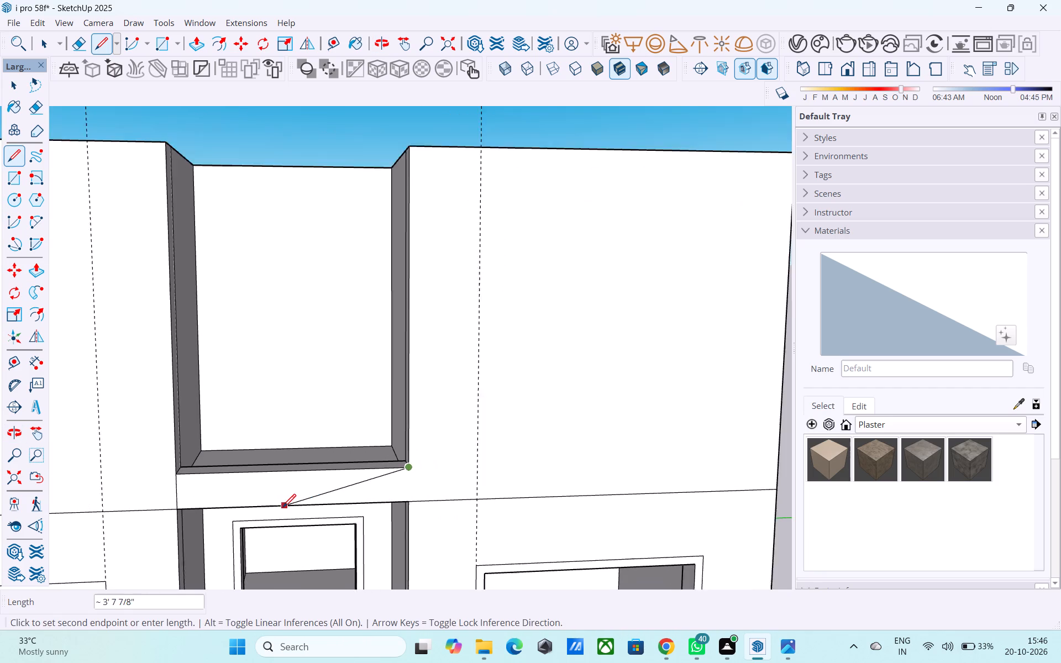
scroll(283, 508, down, 2)
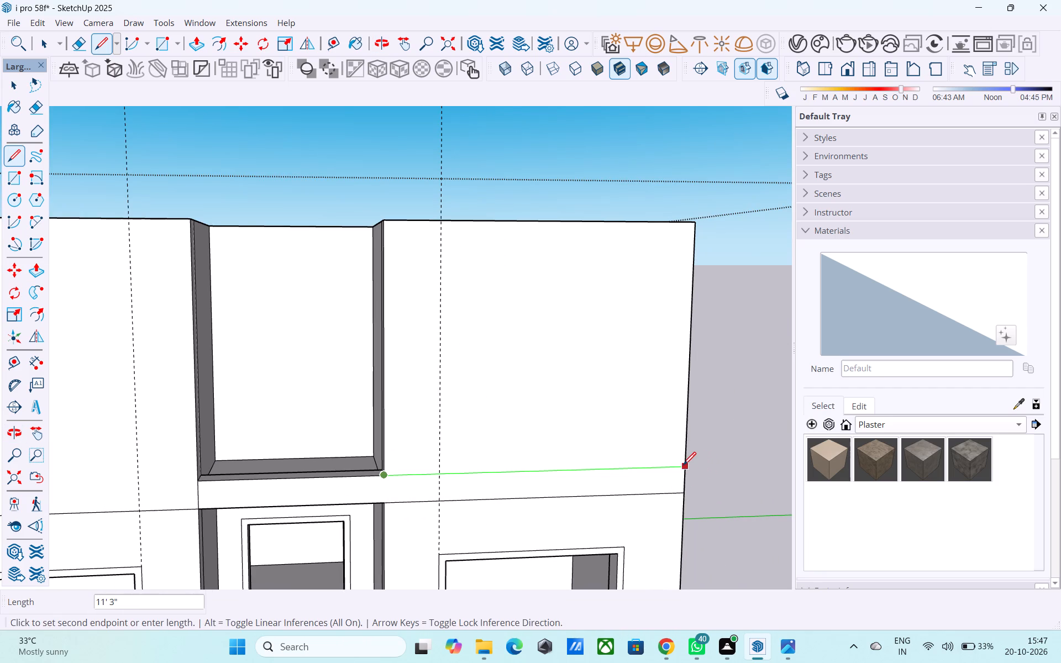
click(683, 466)
scroll(676, 464, down, 5)
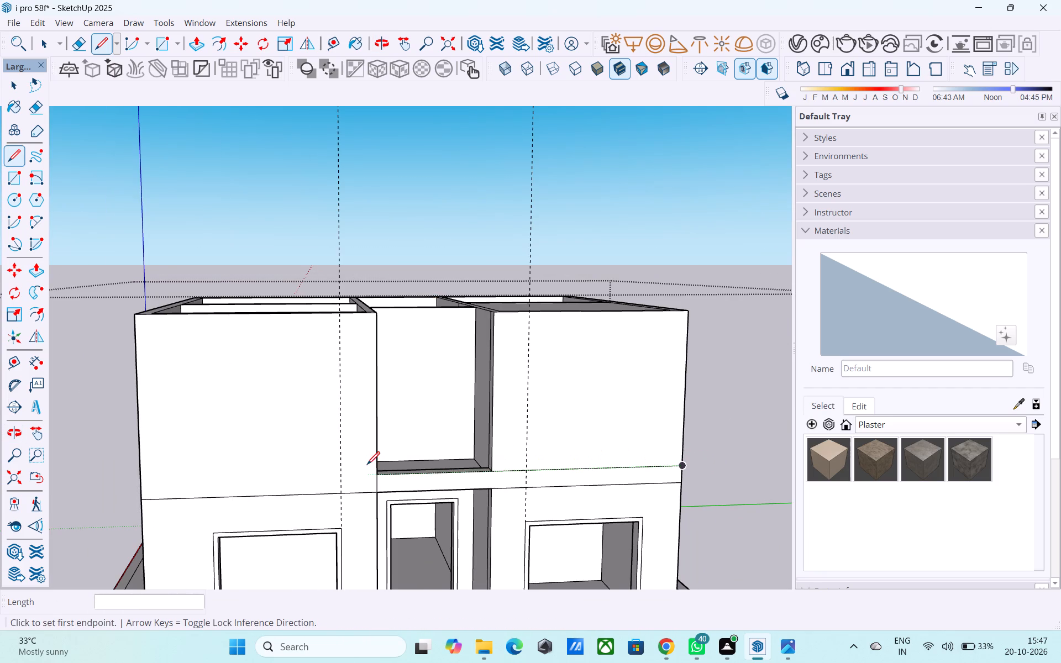
key(space)
Copy the central opening's left vertical edge 1.5' outward onto the left part of the front wall.
middle_drag(358, 465, 322, 471)
scroll(508, 475, down, 5)
middle_drag(506, 481, 454, 464)
scroll(314, 436, up, 6)
middle_drag(407, 448, 367, 448)
scroll(370, 448, up, 4)
click(361, 448)
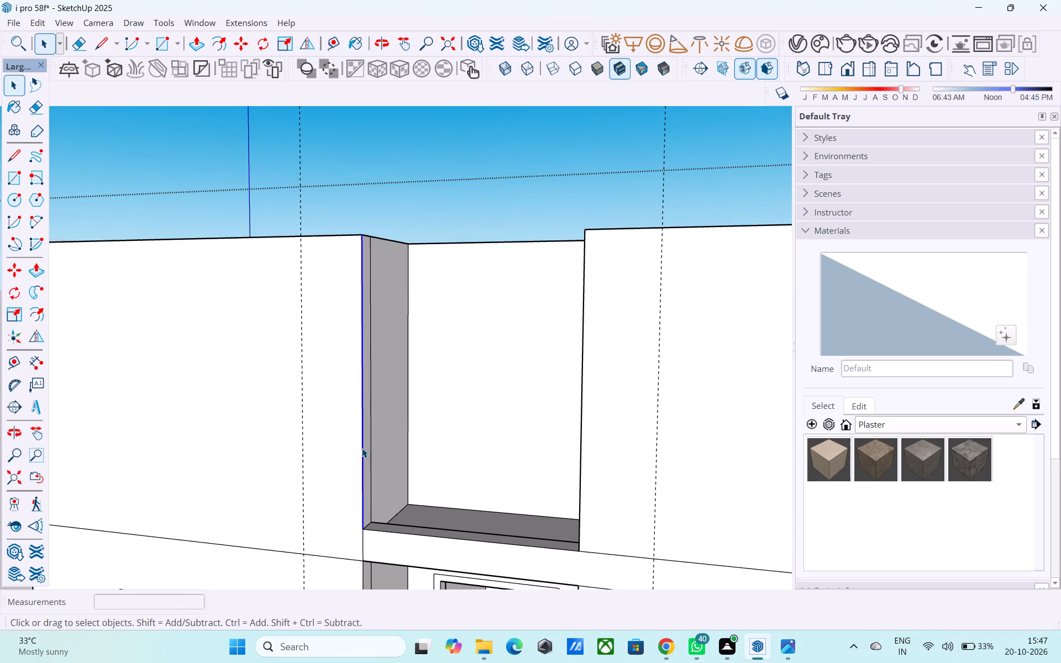
key(m)
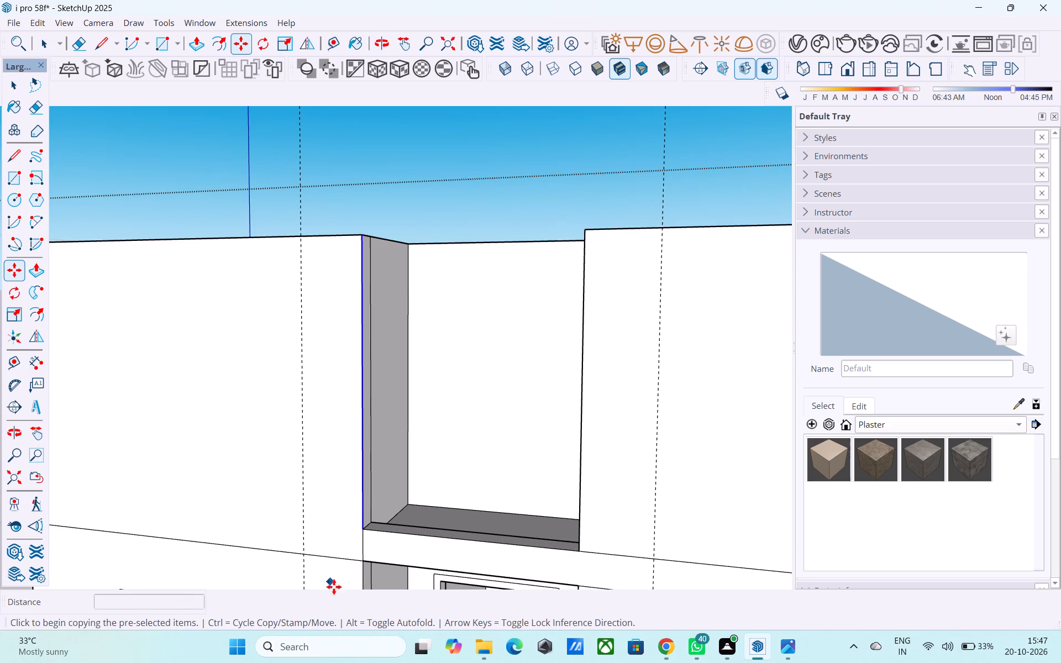
click(364, 530)
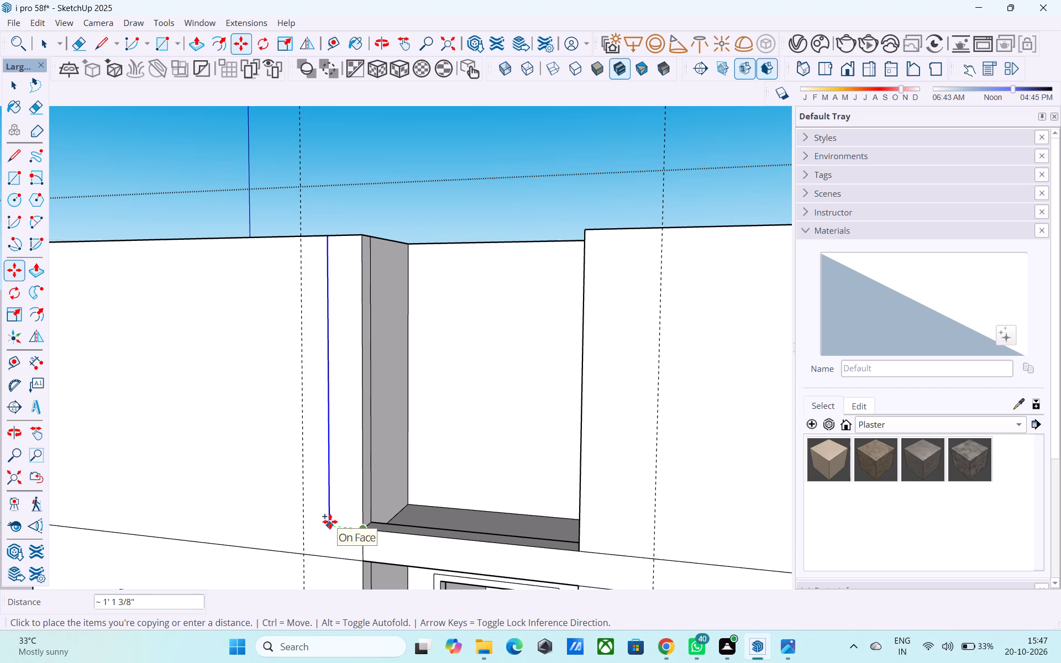
text(1.5)
key(apostrophe)
key(Return)
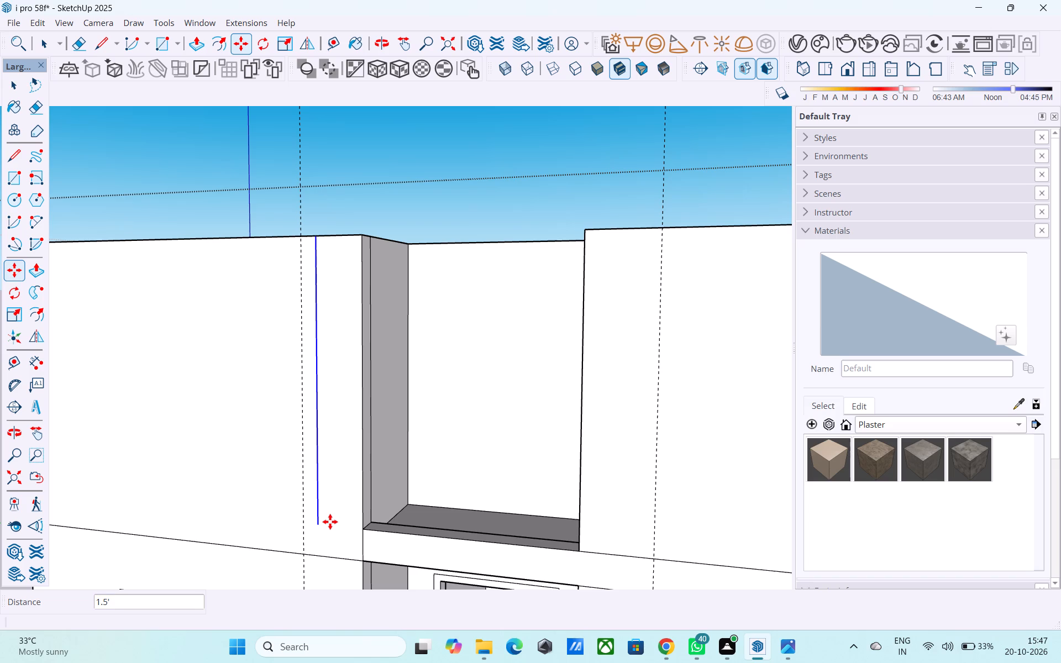
Draw a horizontal line from the opening's lower left sill corner to the bottom end of the copied vertical edge.
key(l)
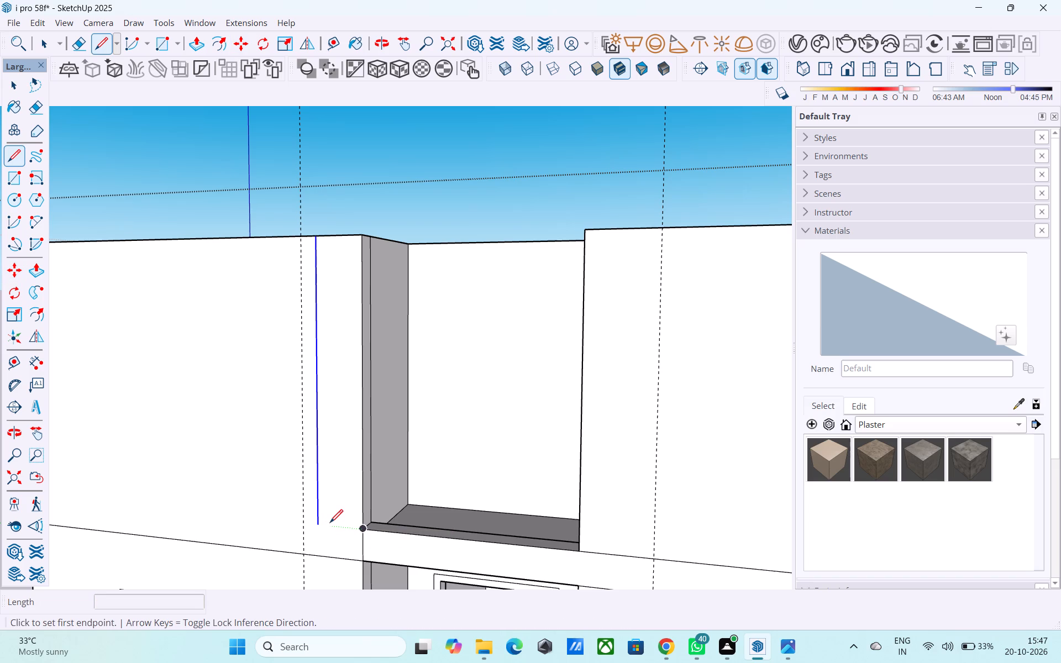
click(364, 530)
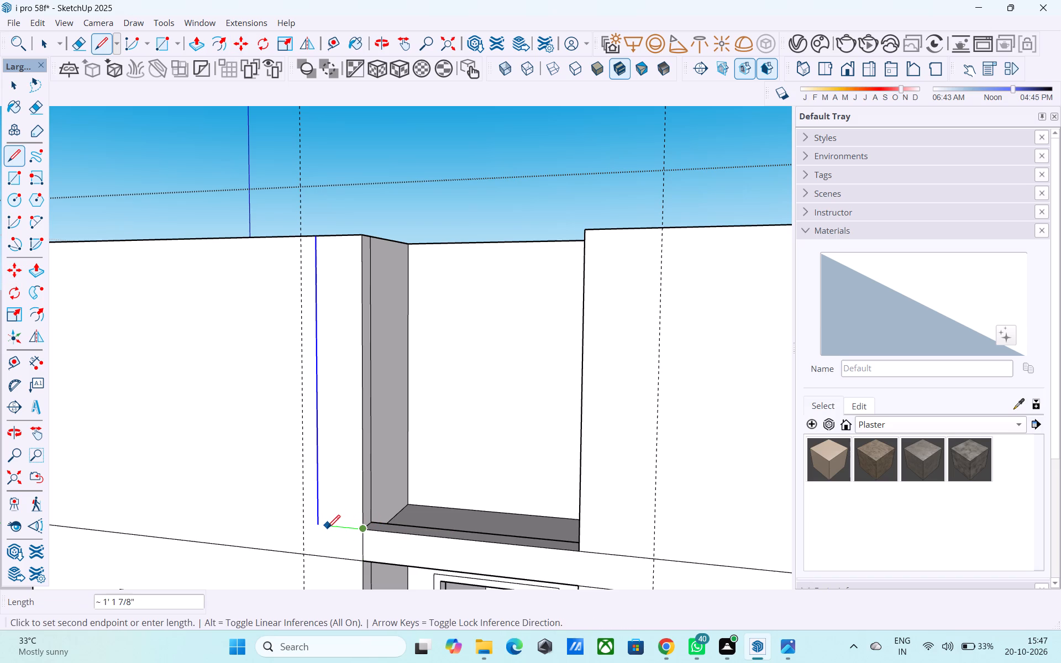
click(321, 528)
key(space)
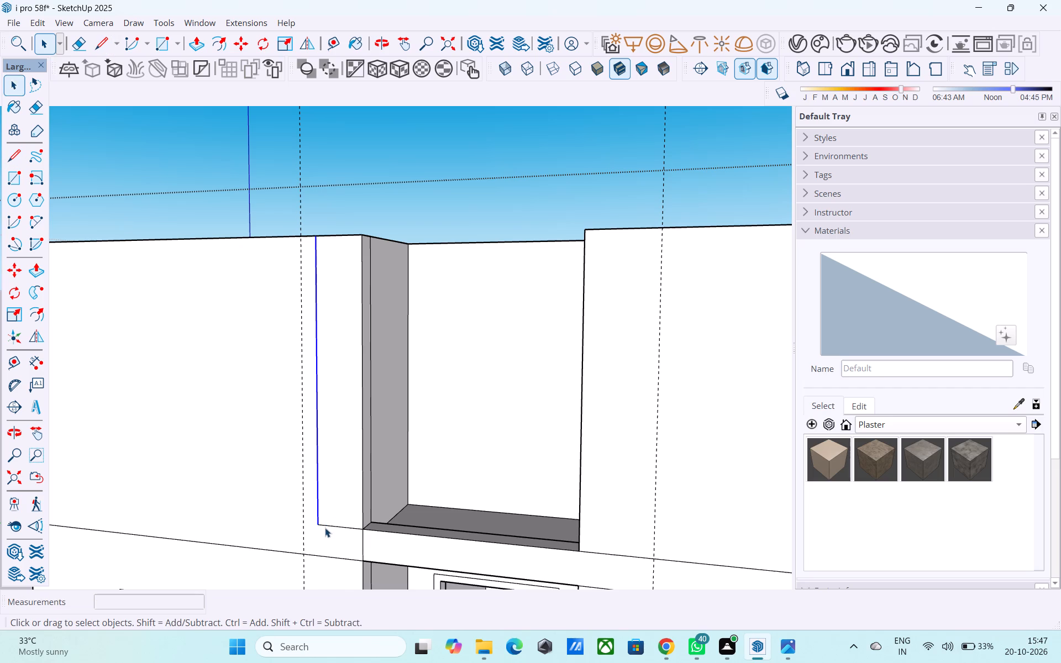
scroll(323, 527, down, 7)
scroll(275, 541, down, 4)
middle_drag(397, 552, 423, 545)
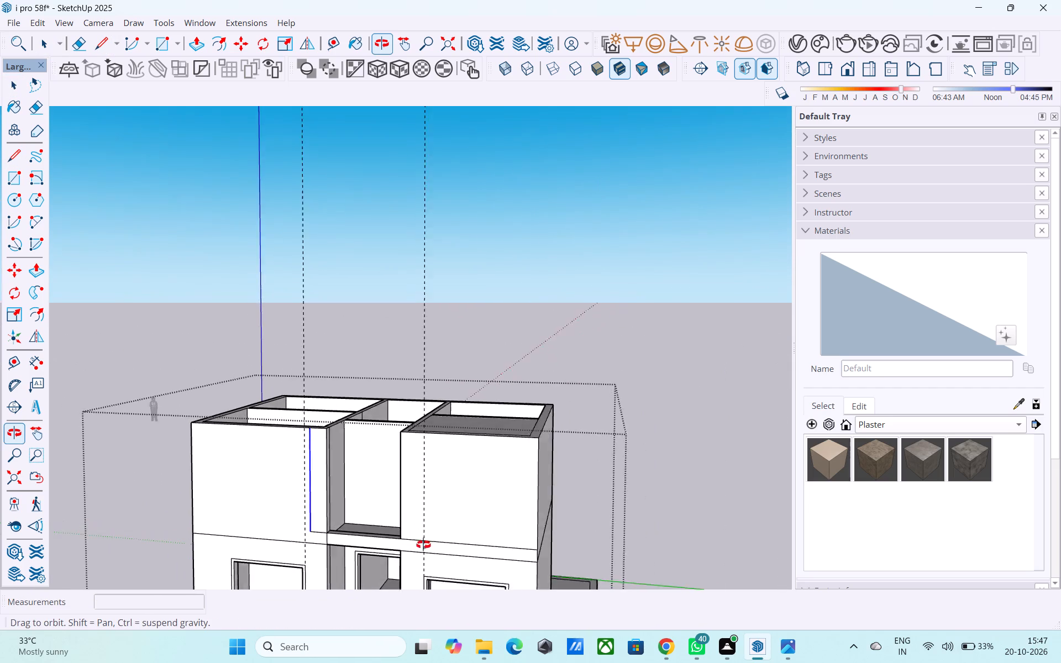
Copy the front wall's right vertical edge, above the sill line, 1' 6" inward onto the right part of the facade.
middle_drag(423, 545, 360, 538)
middle_drag(427, 541, 406, 536)
scroll(428, 538, up, 4)
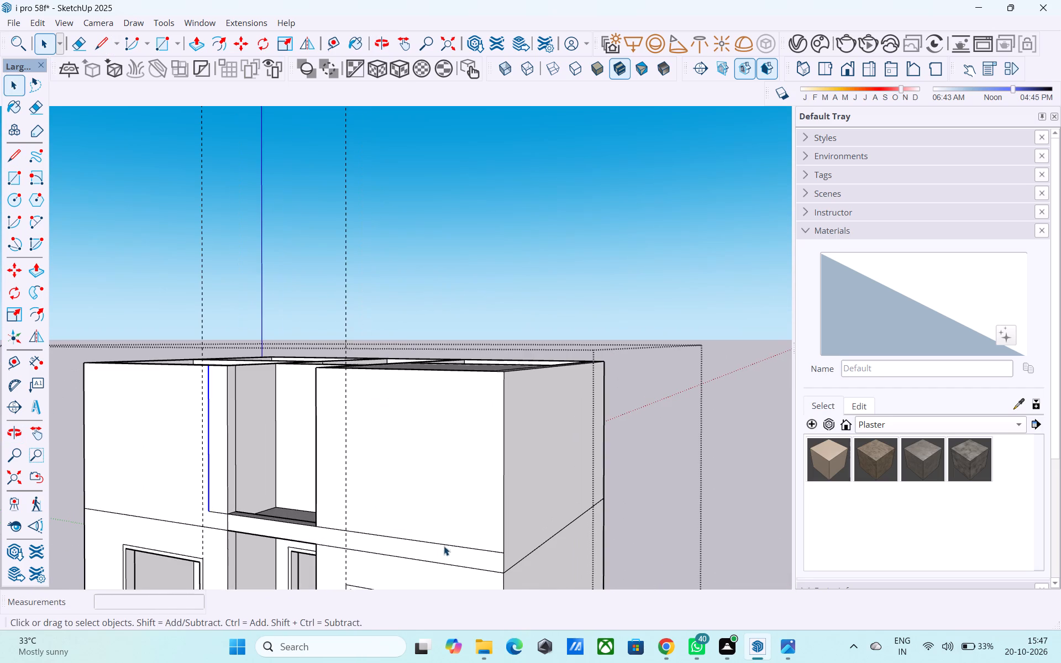
click(502, 541)
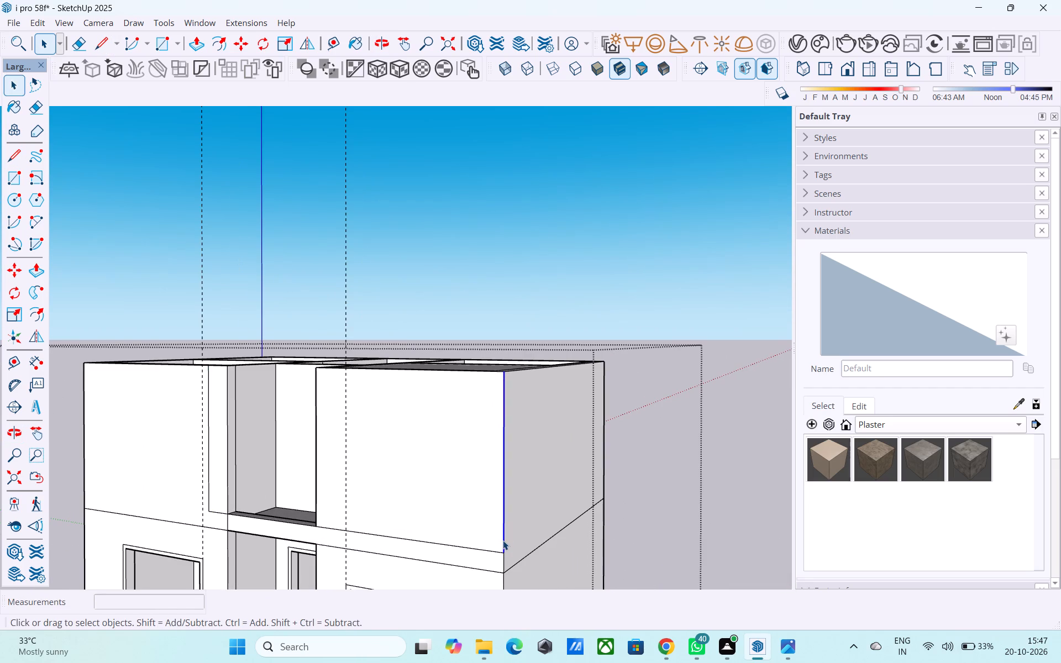
key(m)
click(503, 553)
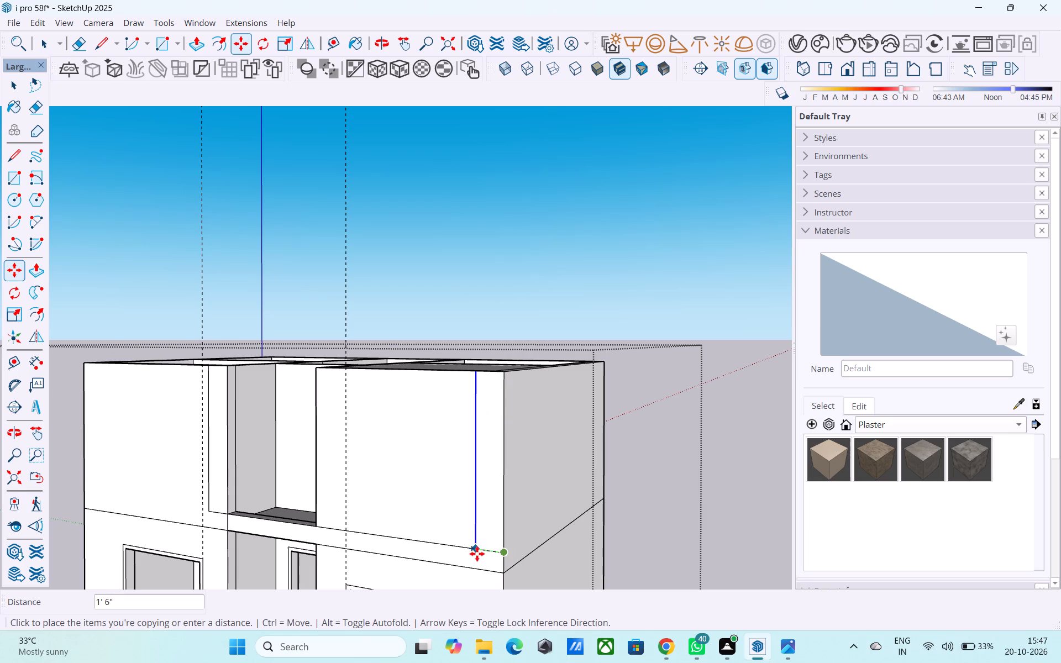
click(477, 552)
key(space)
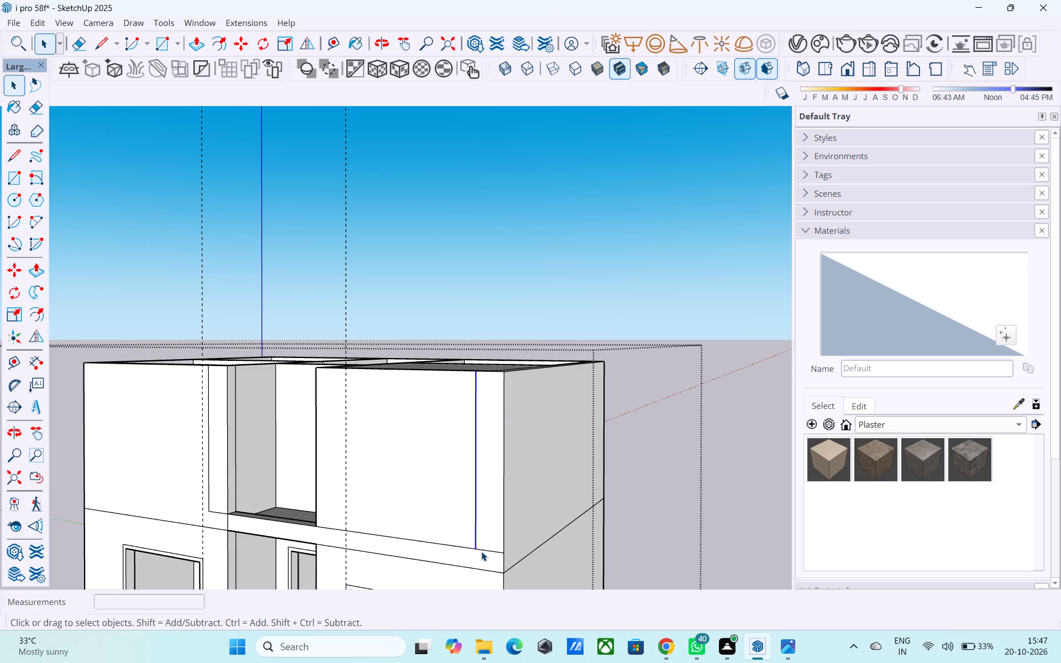
Erase the sill line segment between the copied vertical edge and the facade's right edge.
key(e)
click(488, 550)
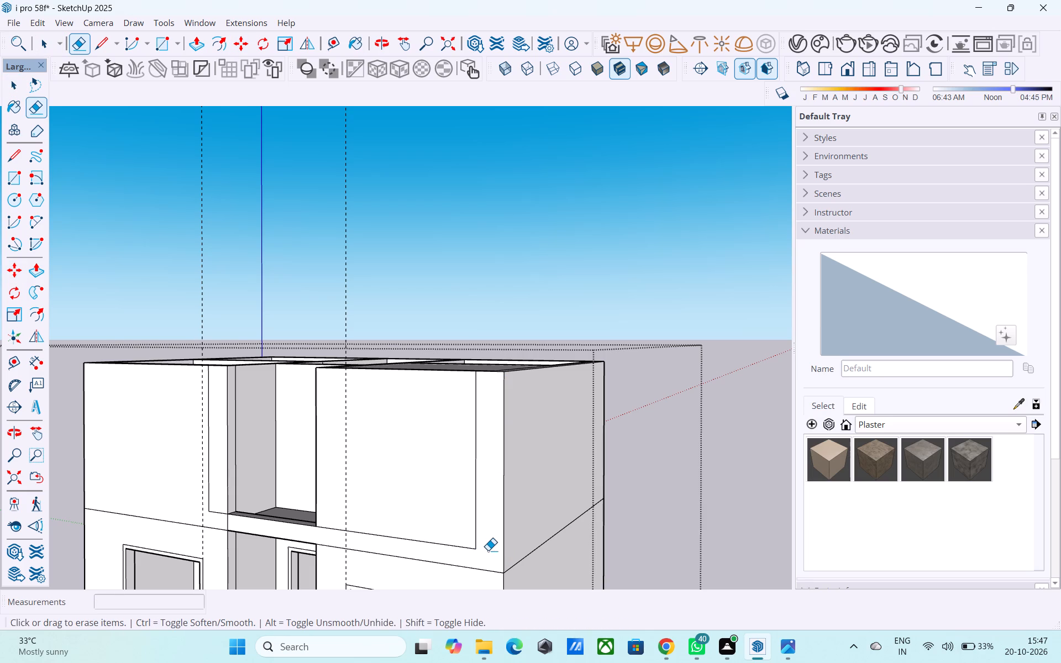
Draw a short vertical line from the left strip's lower outer corner down to the floor line.
scroll(488, 550, down, 3)
middle_drag(489, 550, 602, 533)
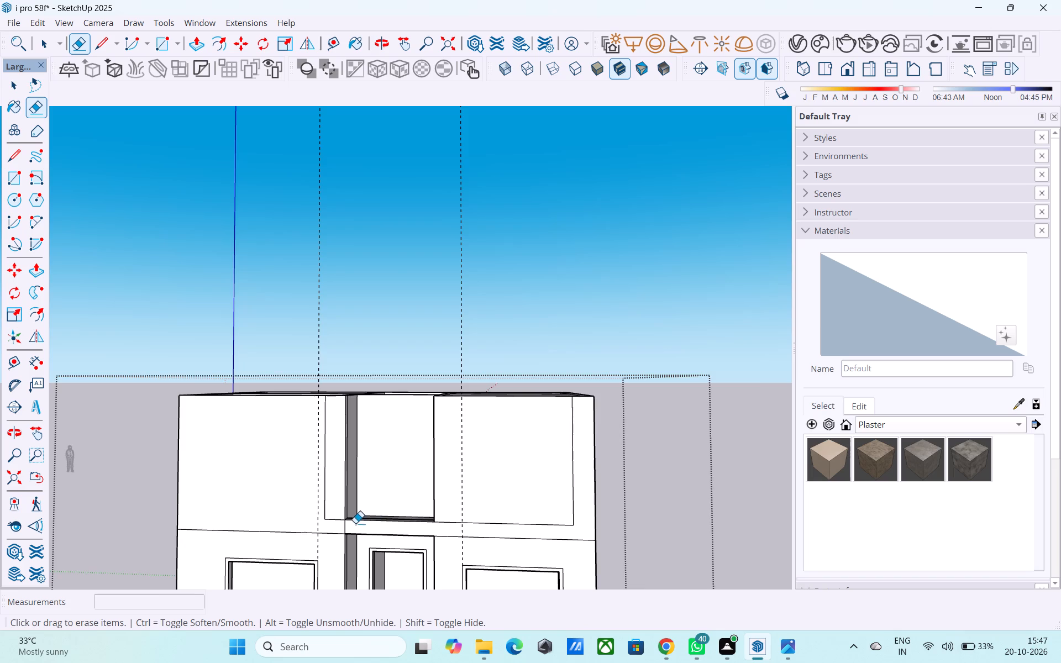
scroll(355, 523, up, 4)
key(l)
scroll(320, 522, up, 4)
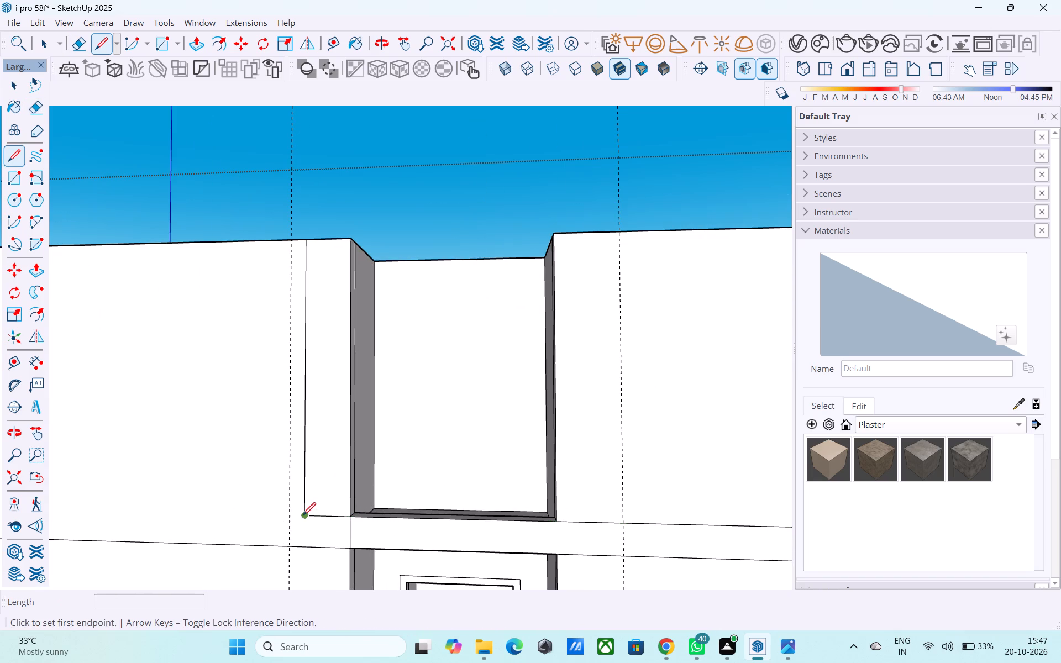
click(303, 514)
click(309, 546)
Erase the left strip's sill-level line and the short vertical segment below the opening's lower left corner.
key(e)
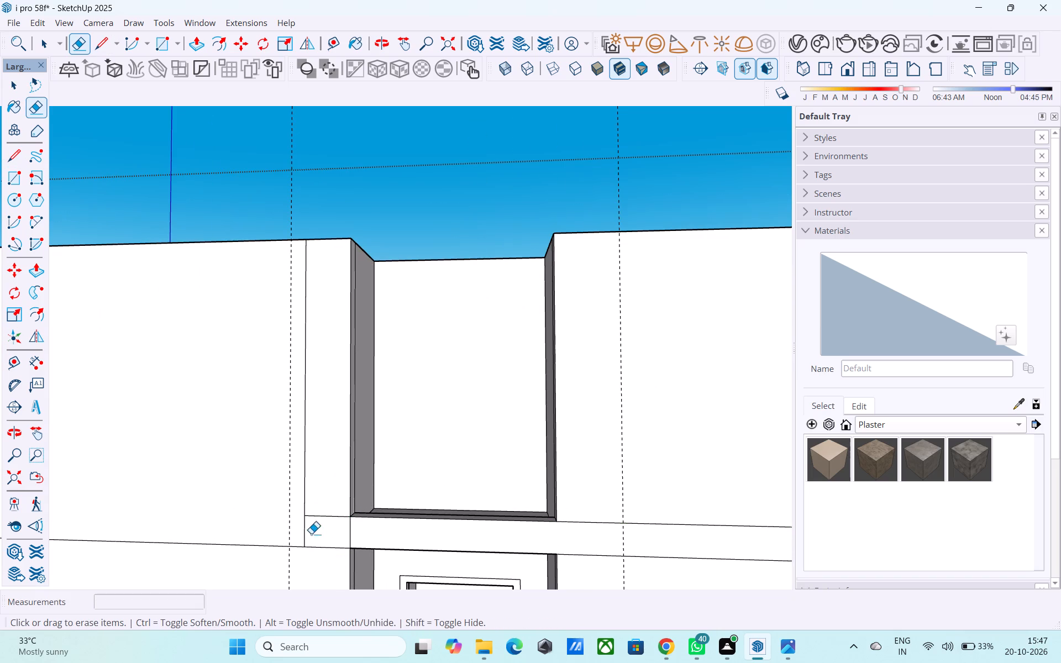
drag(314, 529, 339, 496)
drag(355, 534, 344, 534)
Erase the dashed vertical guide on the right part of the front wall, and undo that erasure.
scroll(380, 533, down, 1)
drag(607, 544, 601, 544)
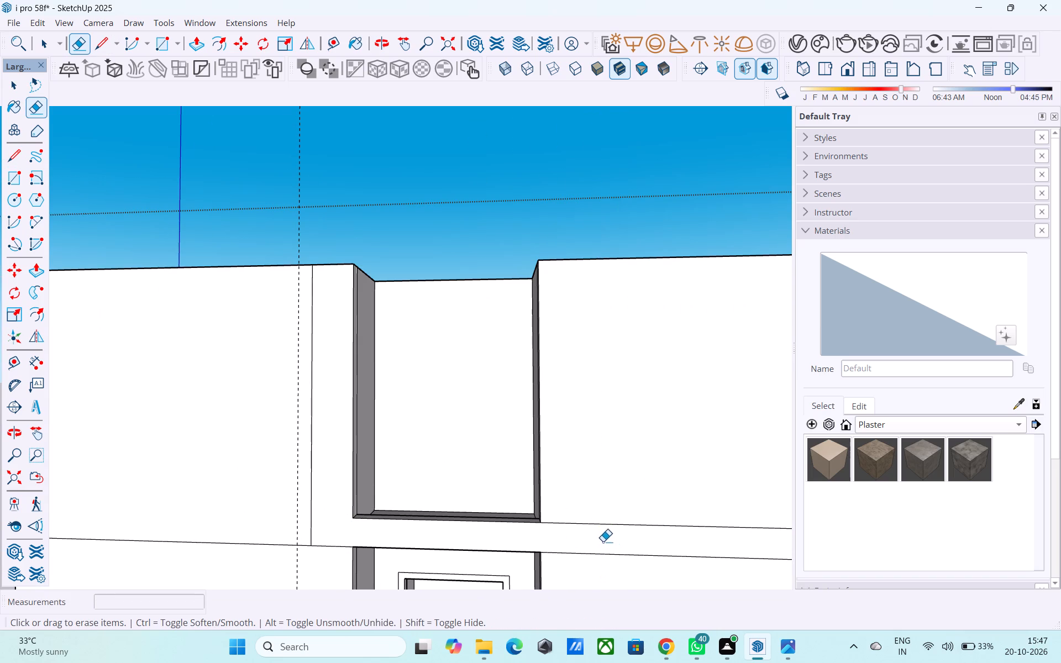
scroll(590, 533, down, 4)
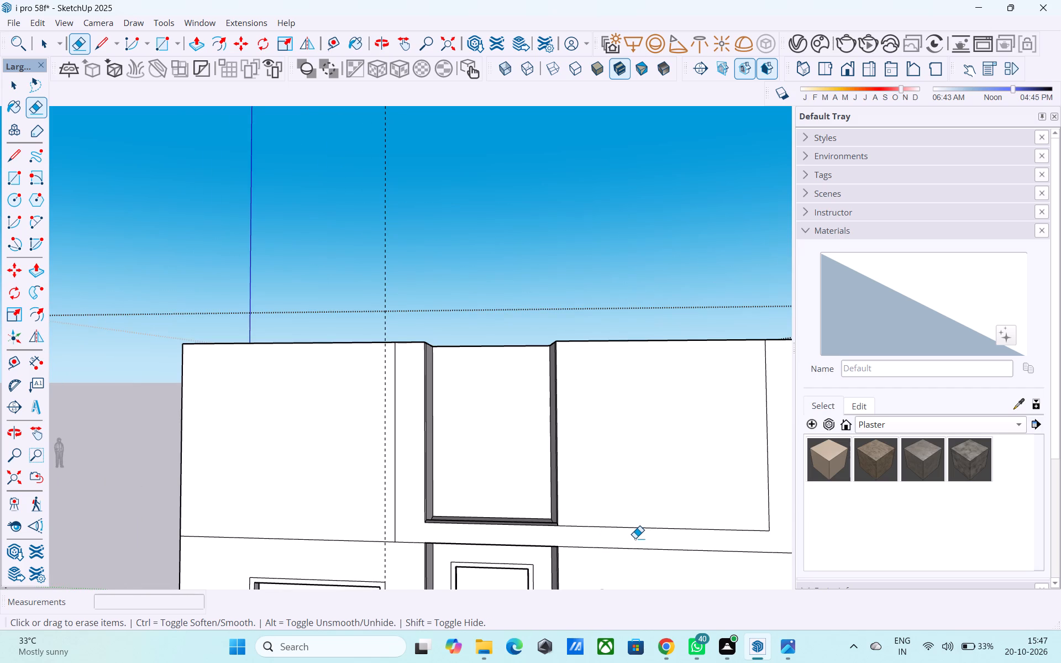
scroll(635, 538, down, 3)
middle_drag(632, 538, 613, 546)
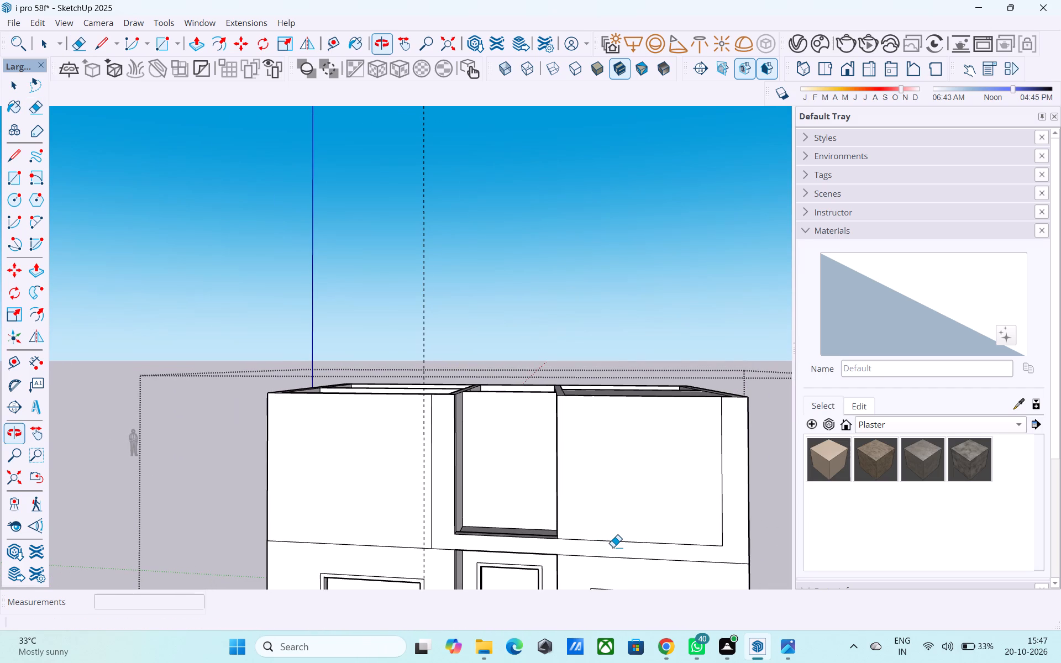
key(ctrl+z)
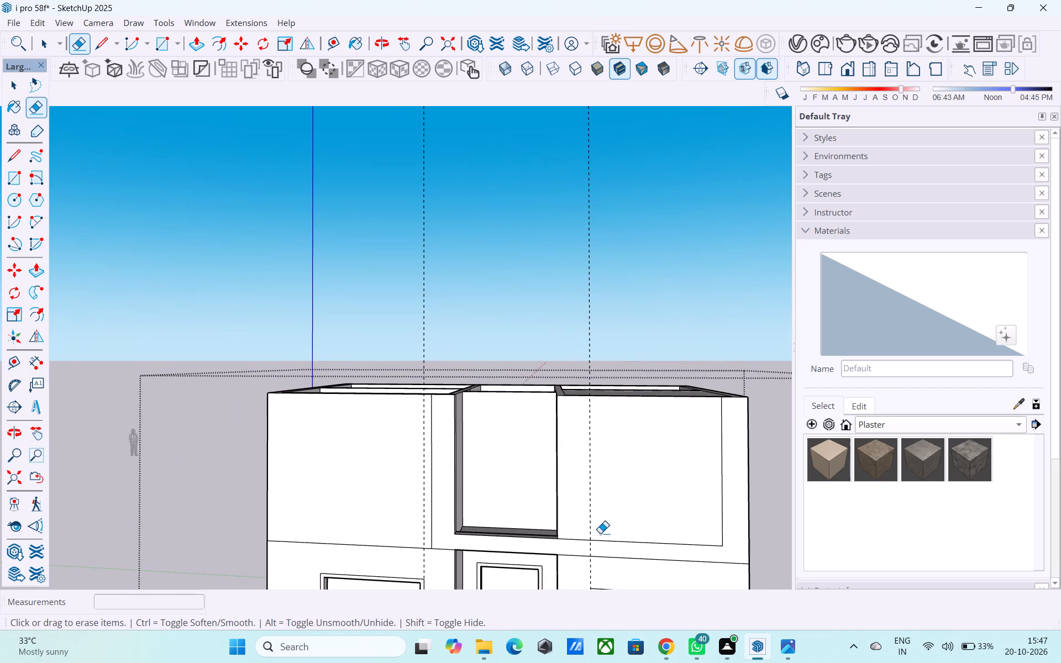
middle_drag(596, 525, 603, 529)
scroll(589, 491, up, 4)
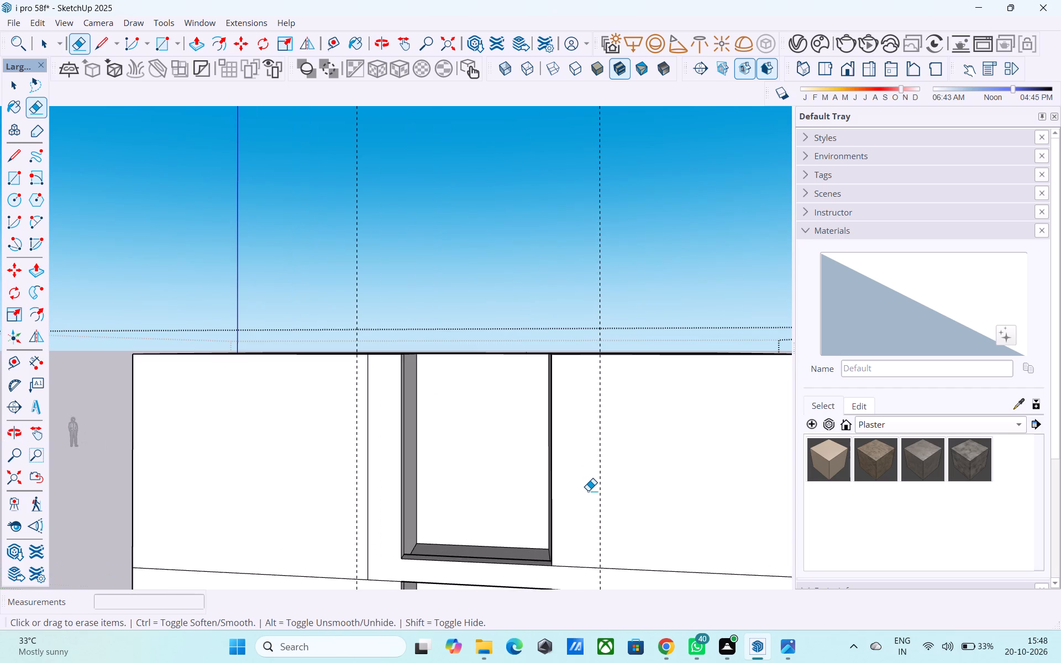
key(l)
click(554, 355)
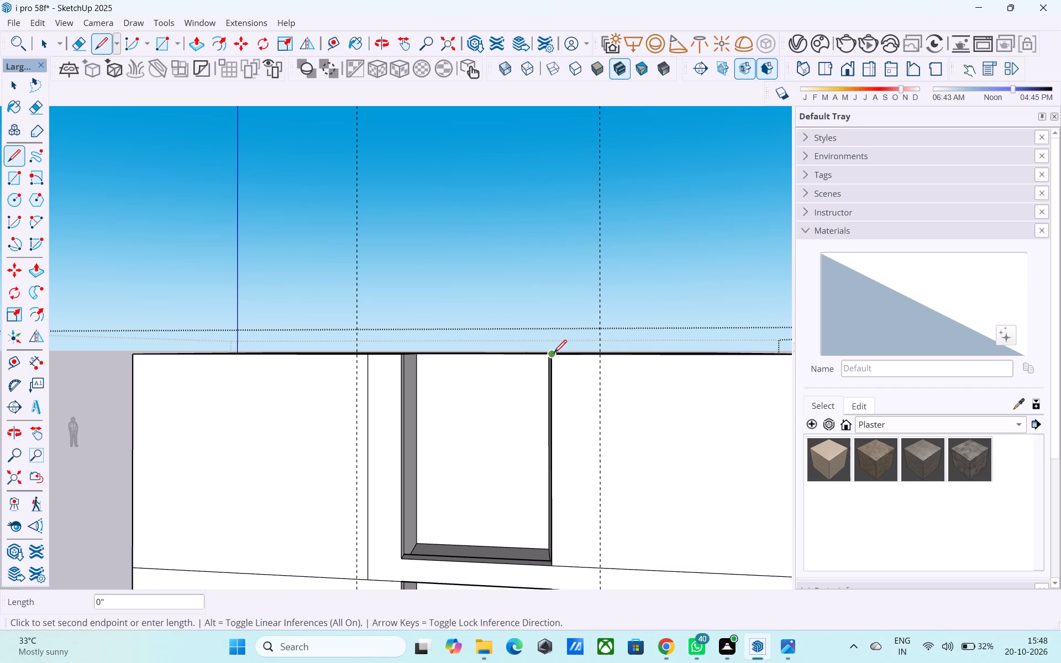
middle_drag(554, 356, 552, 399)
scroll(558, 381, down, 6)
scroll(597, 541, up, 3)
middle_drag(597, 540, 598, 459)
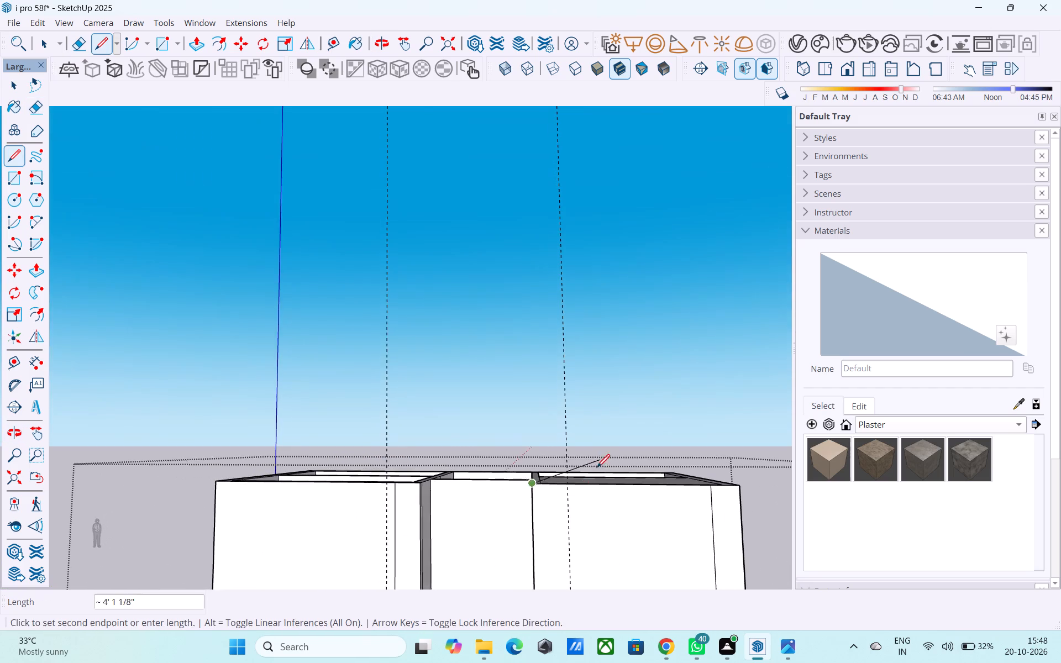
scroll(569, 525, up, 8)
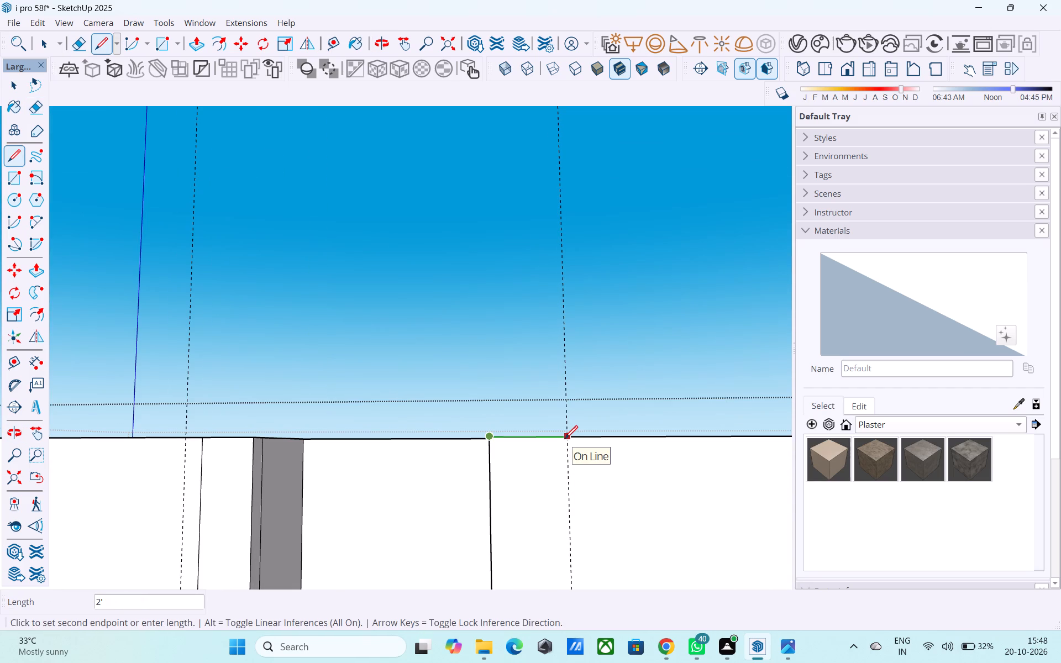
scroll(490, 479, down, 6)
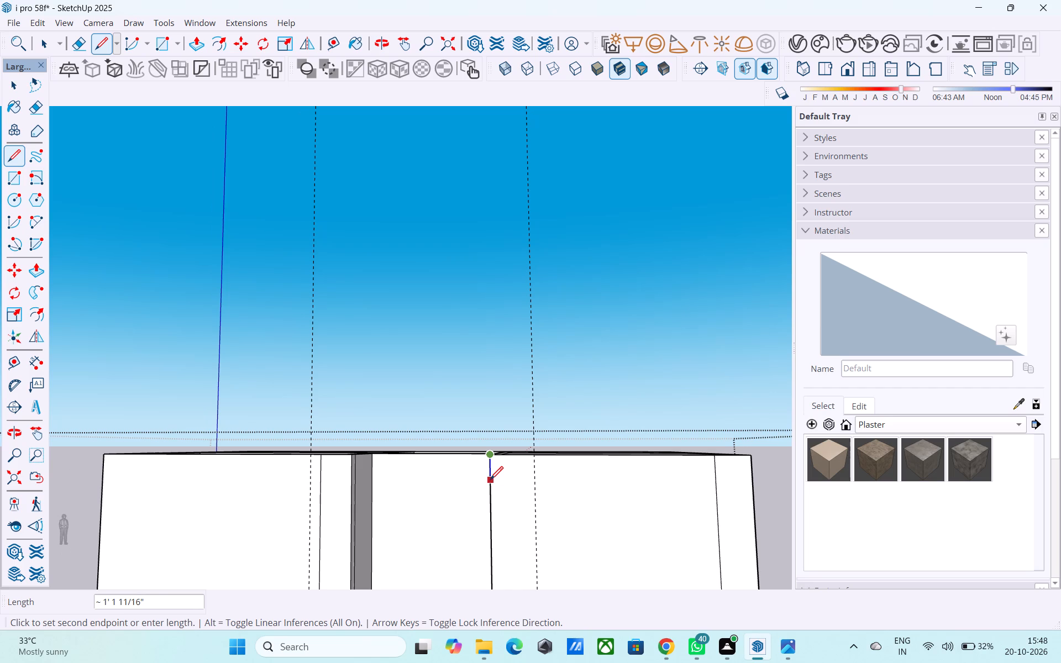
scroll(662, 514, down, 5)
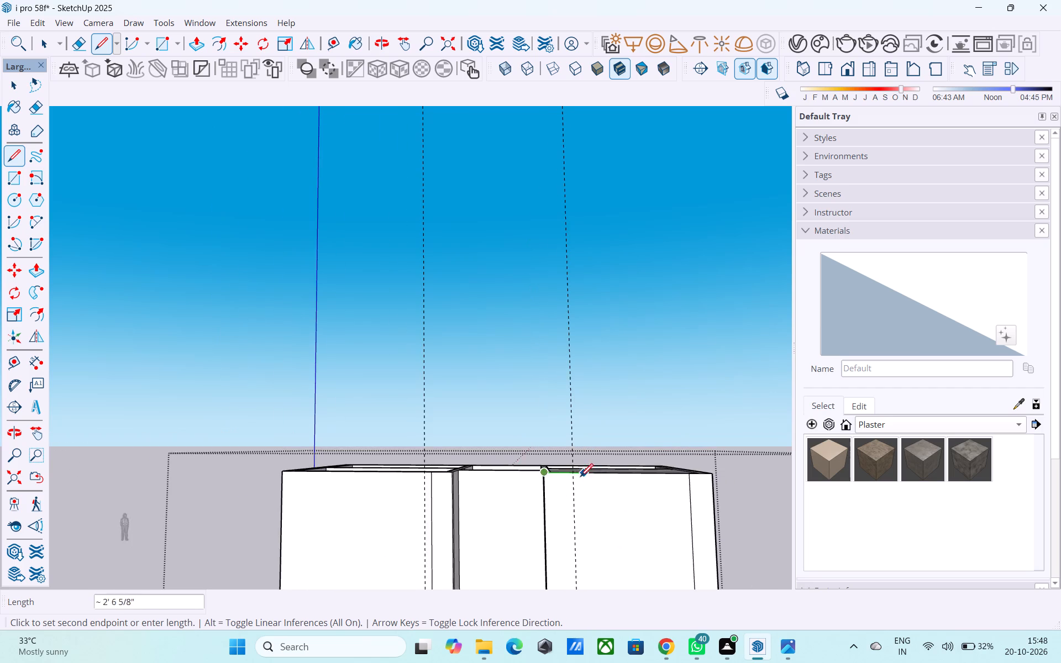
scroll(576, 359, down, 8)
Save the model.
key(ctrl+s)
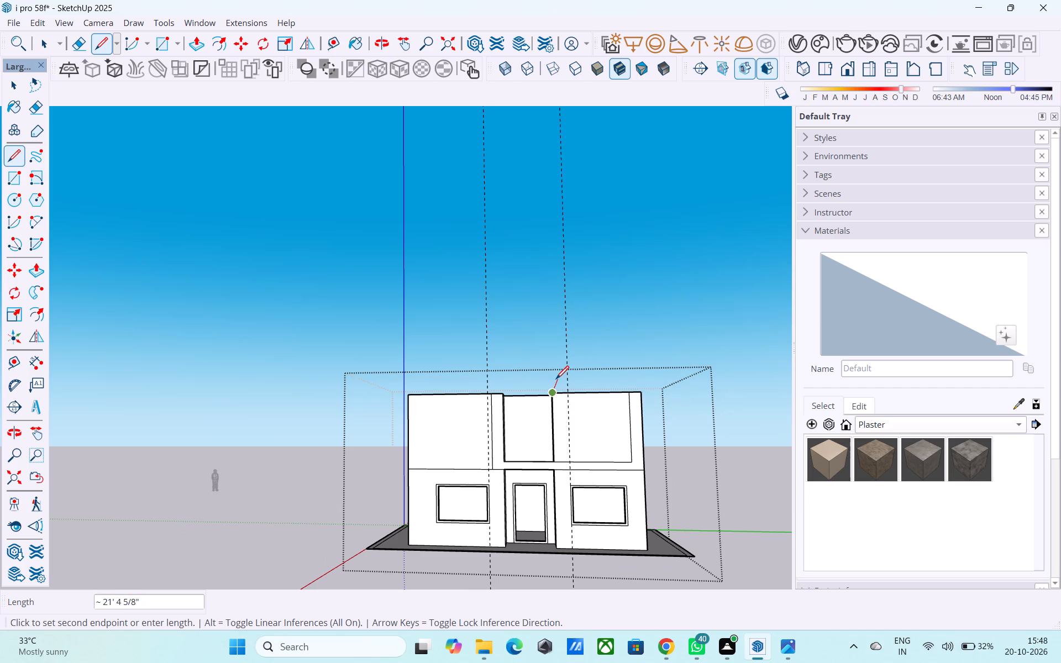
key(space)
Draw a vertical line along the right dashed guide from the sill line up to the front wall's top edge.
scroll(560, 427, up, 7)
middle_click(560, 449)
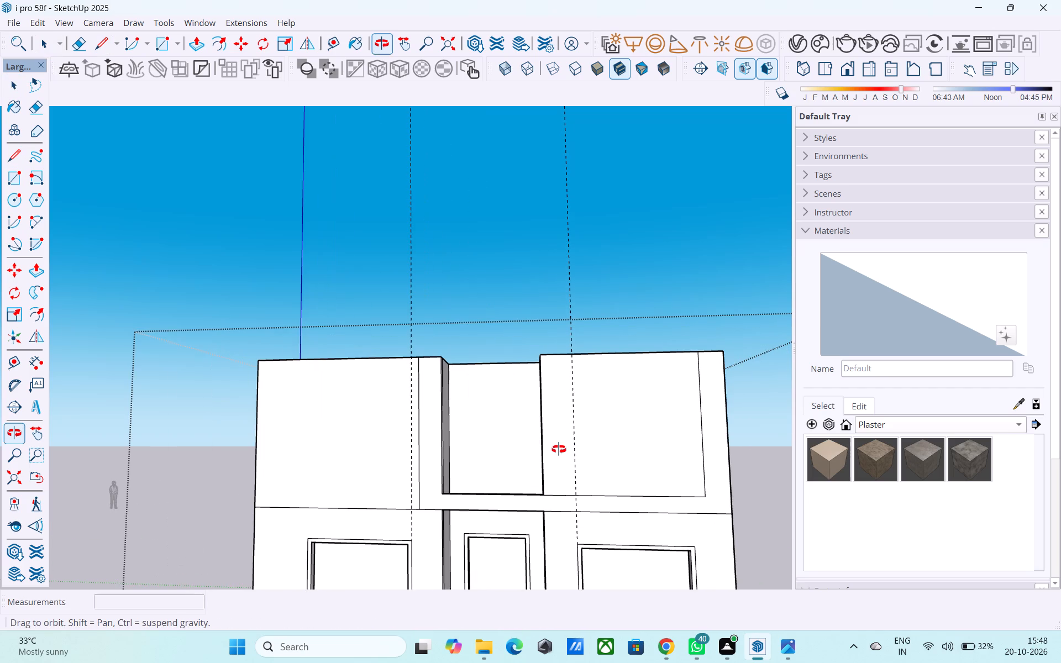
scroll(547, 439, down, 2)
middle_drag(559, 466, 557, 492)
scroll(557, 492, up, 4)
key(l)
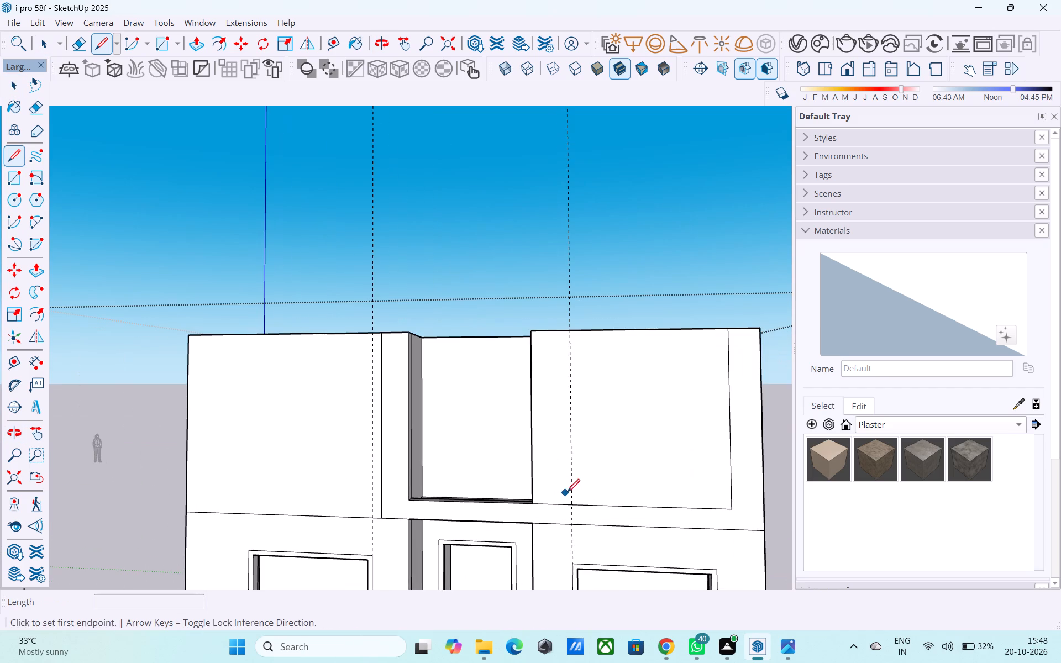
click(574, 502)
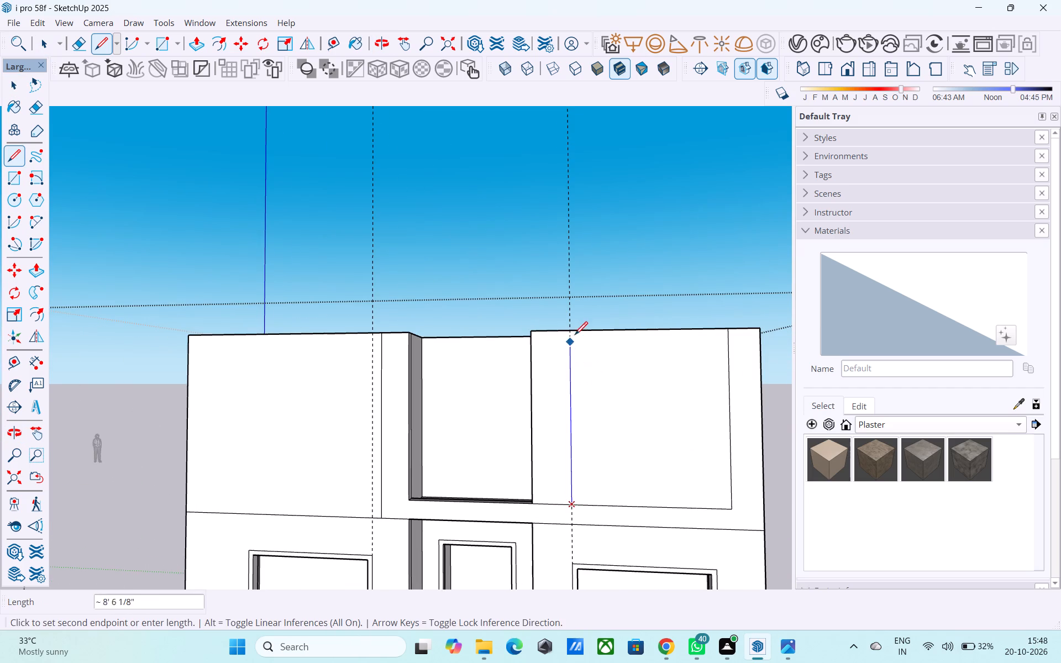
click(573, 328)
Examine the strip left of the central opening, from its lower end up to the wall's top edge.
scroll(702, 315, down, 3)
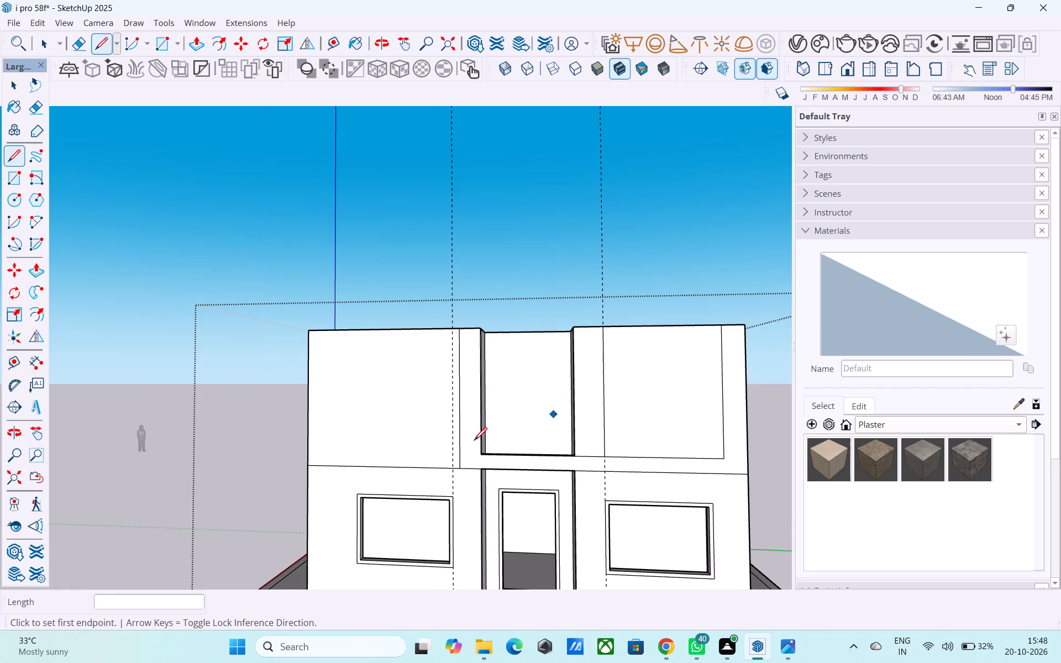
scroll(456, 456, up, 1)
middle_drag(456, 456, 470, 461)
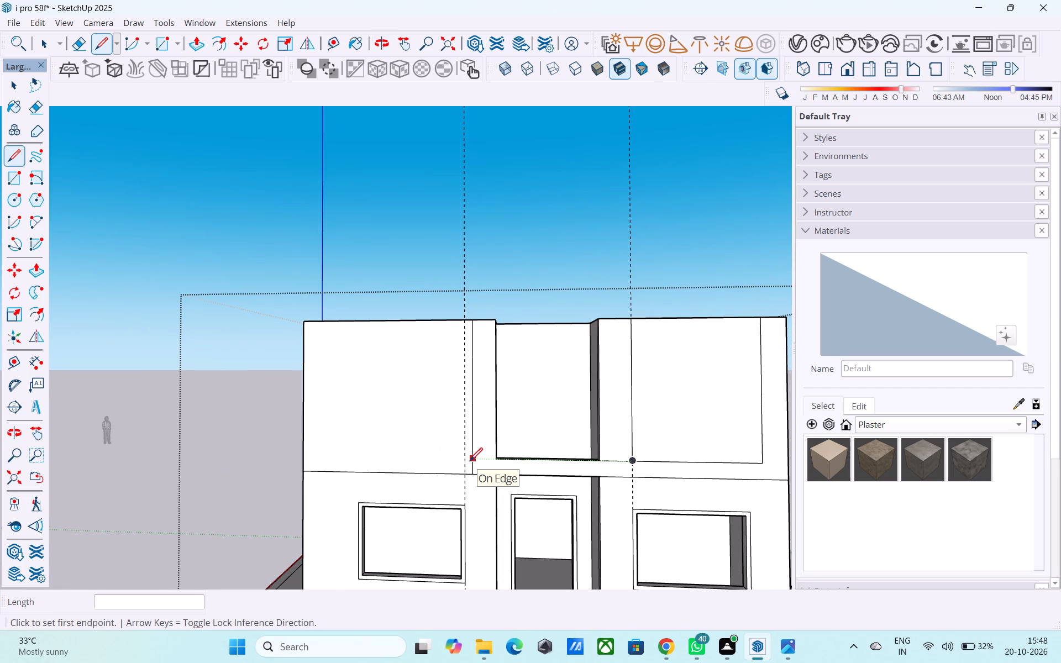
scroll(470, 461, up, 1)
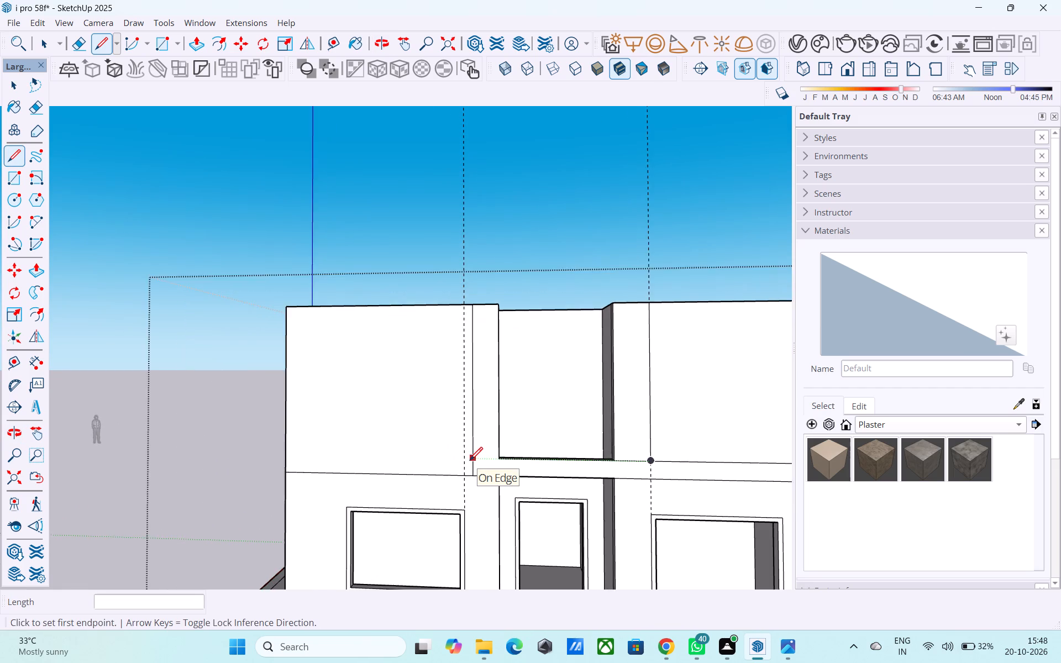
scroll(470, 461, down, 4)
middle_drag(470, 461, 475, 481)
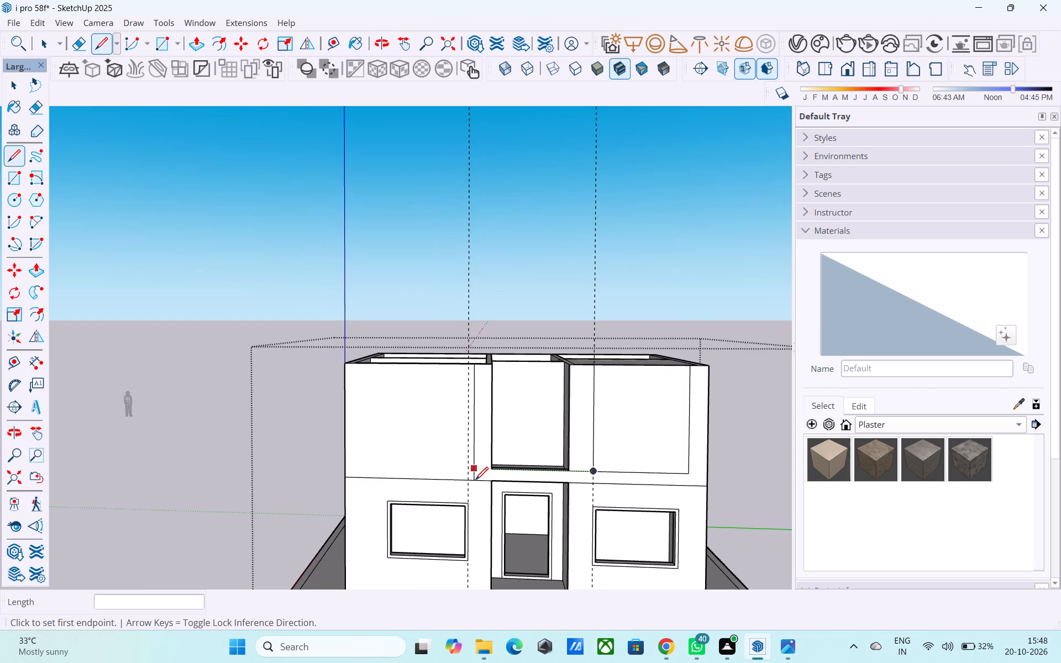
scroll(475, 481, up, 4)
scroll(345, 483, down, 3)
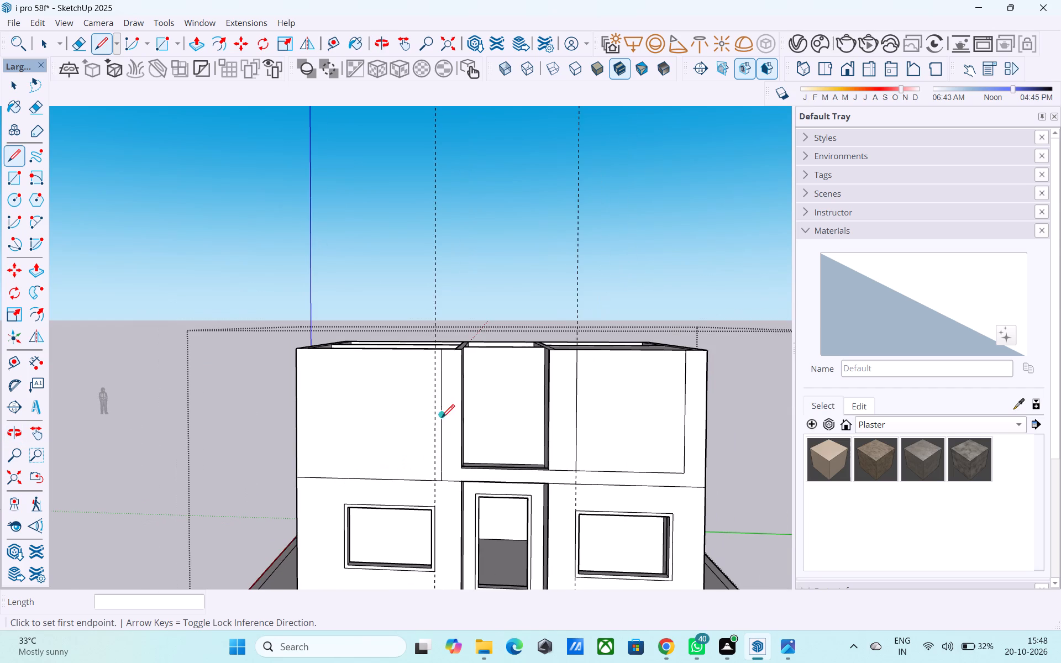
scroll(466, 369, up, 4)
middle_drag(426, 361, 428, 379)
scroll(428, 382, up, 4)
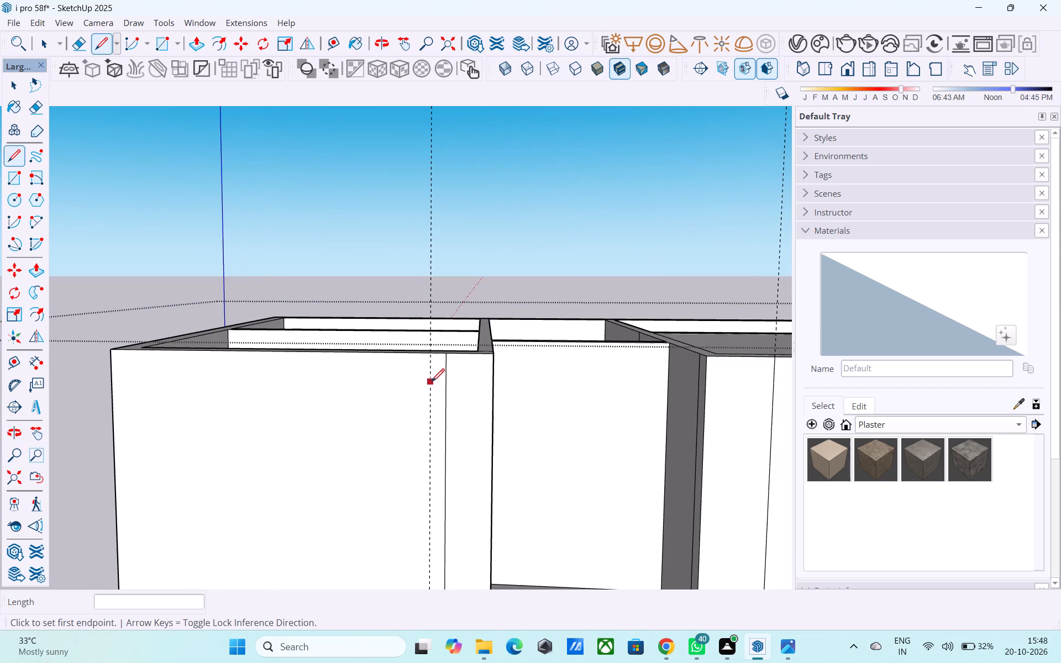
Copy the left strip's short top edge 1' 6" down the front wall.
key(space)
middle_drag(487, 363, 475, 461)
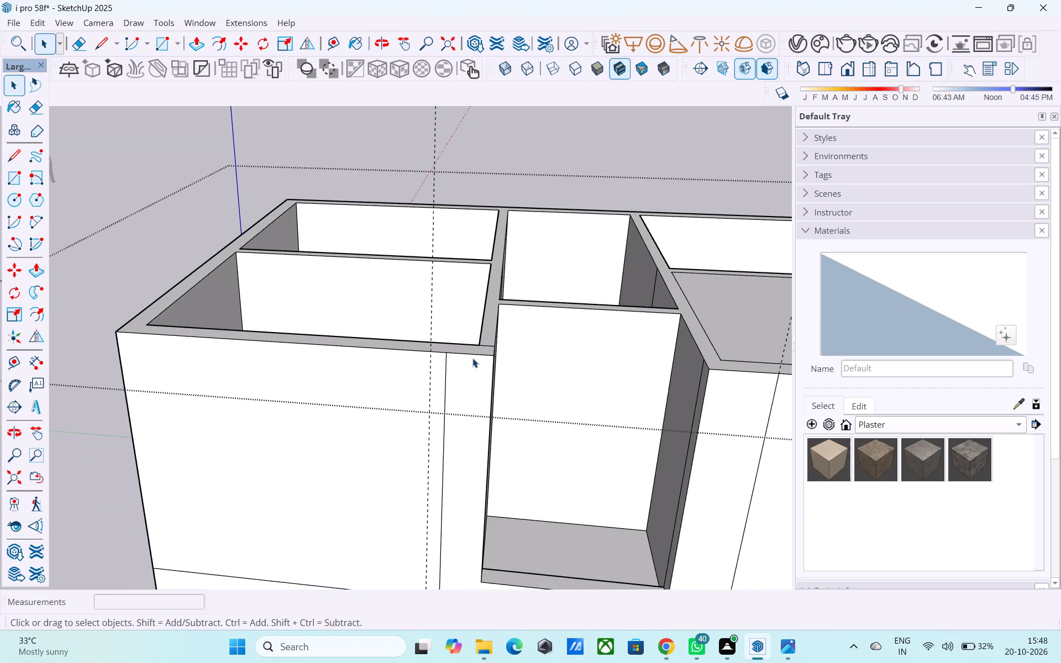
click(474, 355)
key(m)
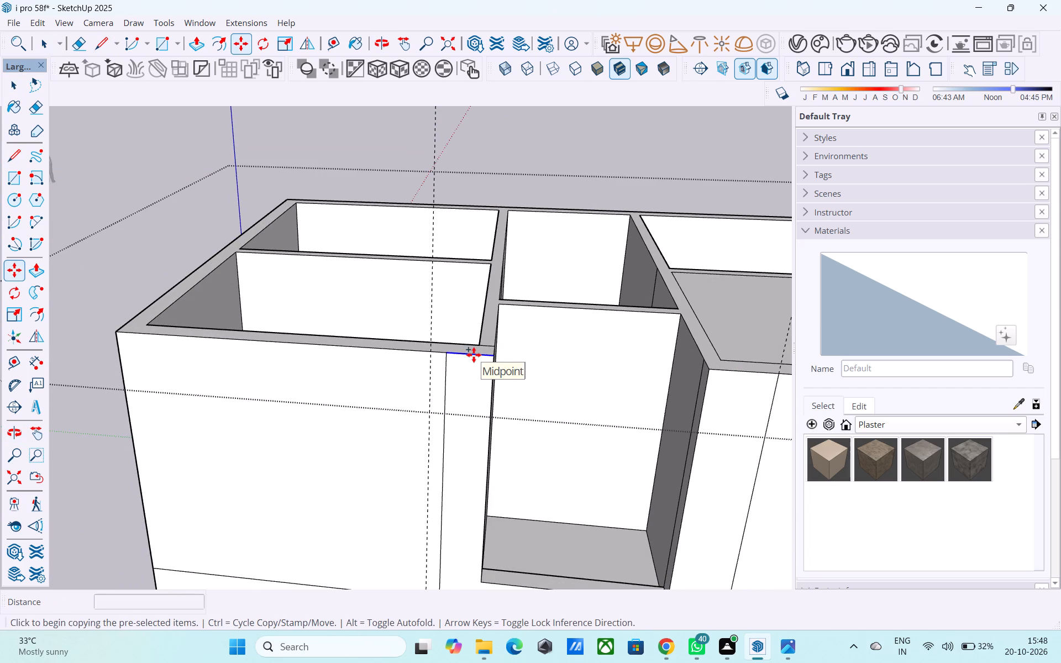
click(445, 357)
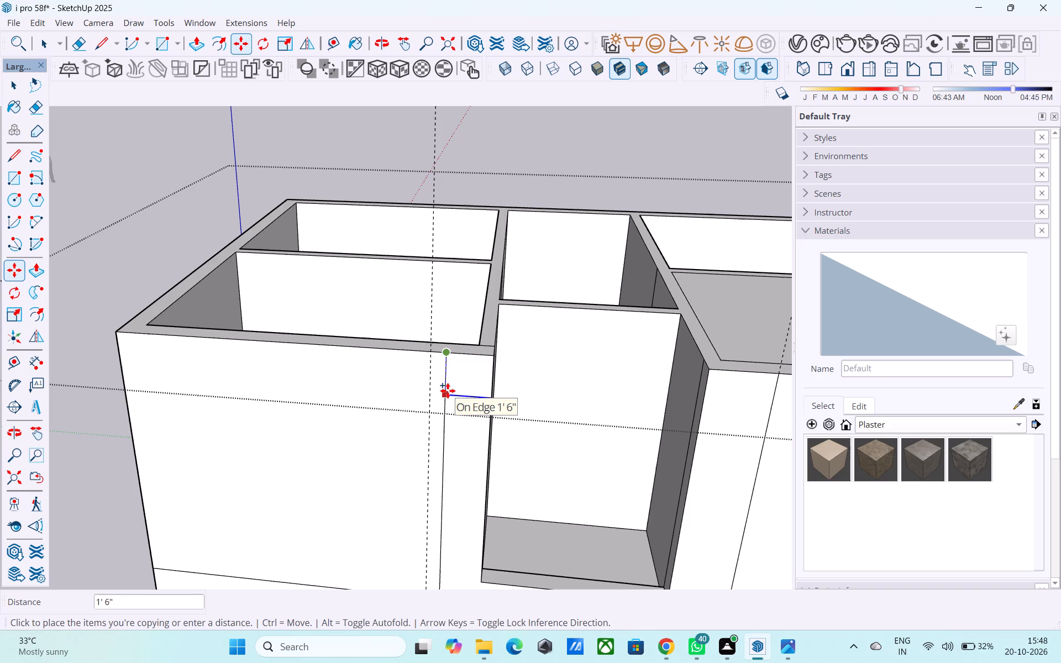
click(448, 390)
Draw a horizontal line about 16' 7" long from the copied short edge across the central opening to the frame's right vertical line.
scroll(350, 453, down, 6)
middle_drag(311, 507, 349, 441)
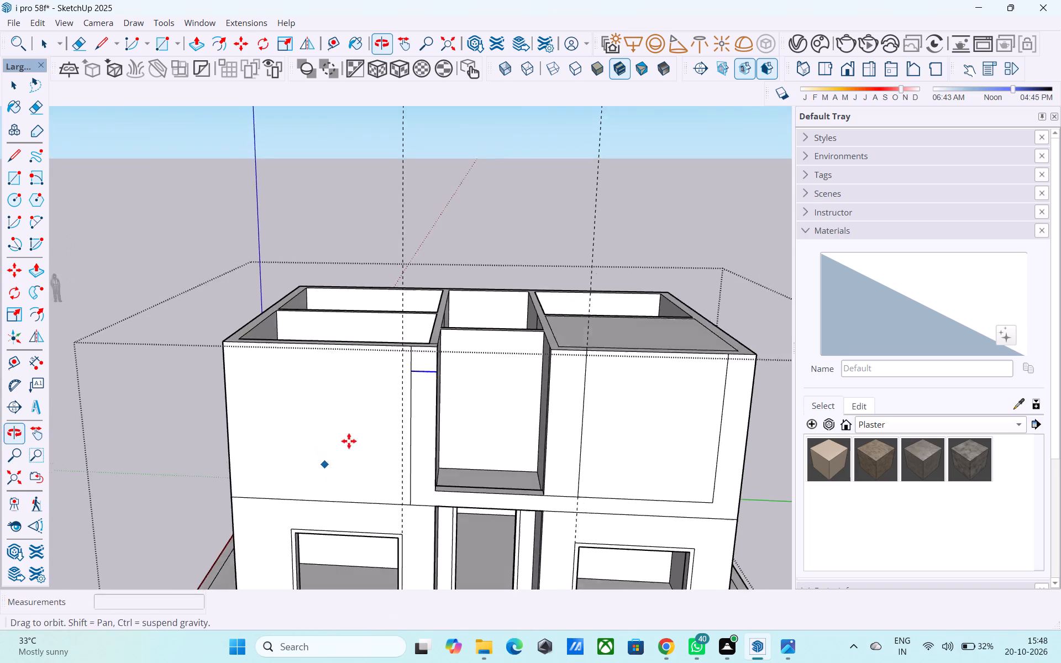
middle_drag(349, 441, 331, 452)
scroll(444, 348, up, 3)
scroll(230, 419, down, 4)
scroll(384, 409, up, 4)
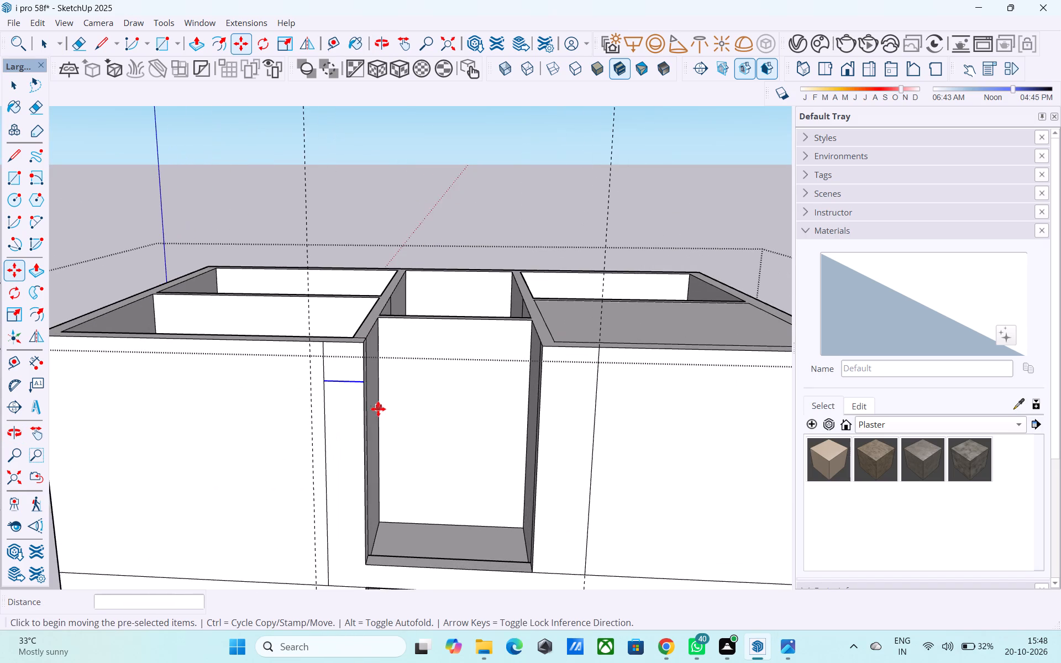
middle_drag(377, 409, 342, 418)
key(l)
click(279, 400)
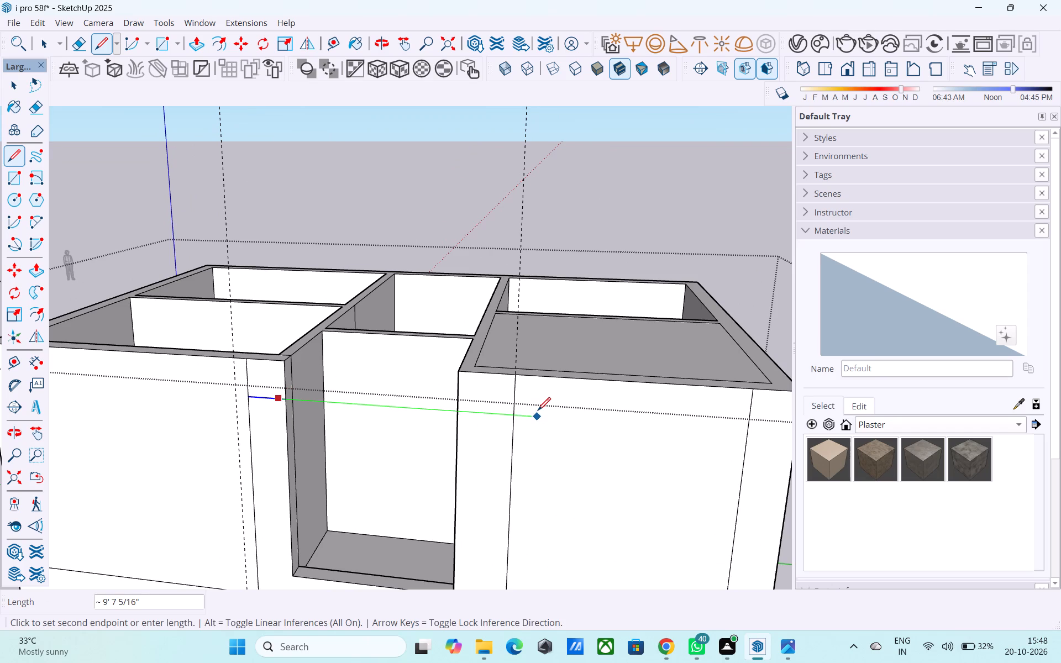
scroll(456, 417, down, 3)
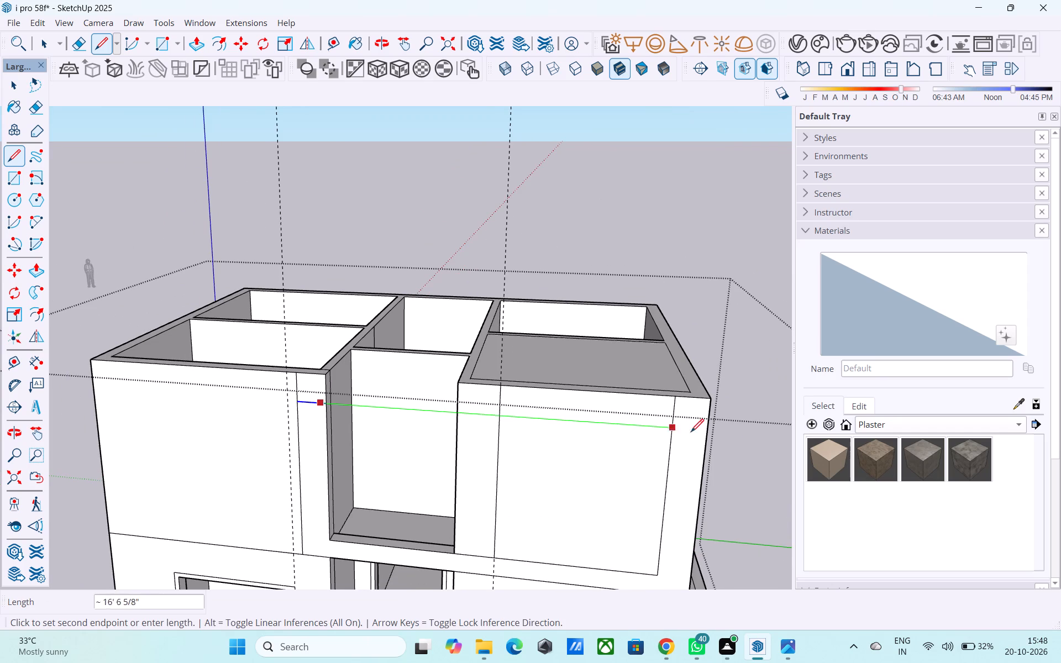
click(672, 435)
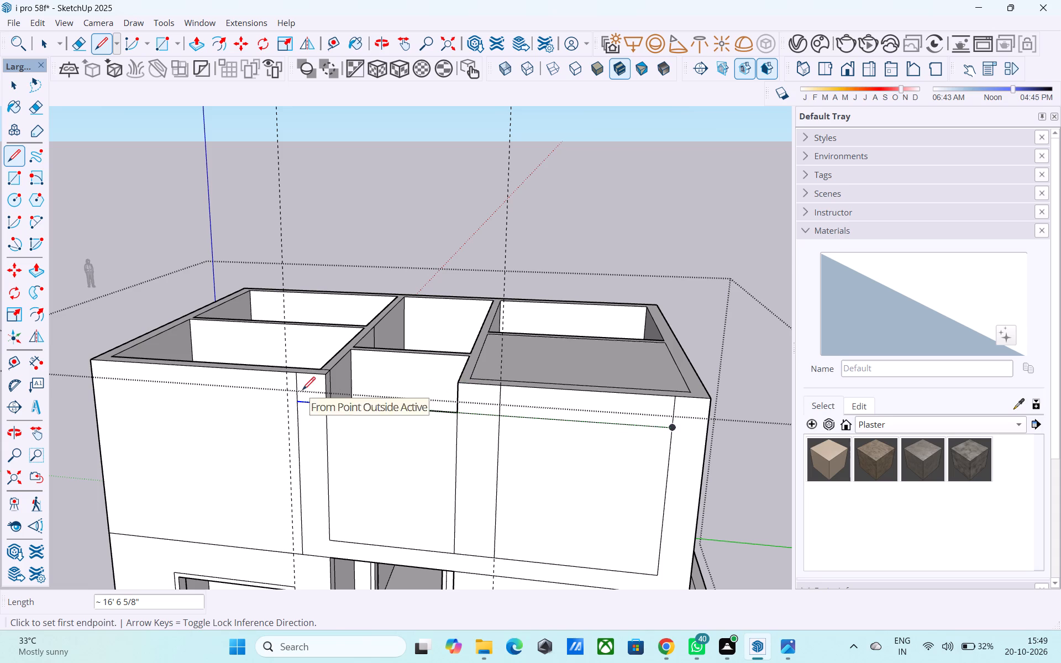
Draw a 6' 6" line across the top of the central opening, joining the front wall's top edges.
click(321, 376)
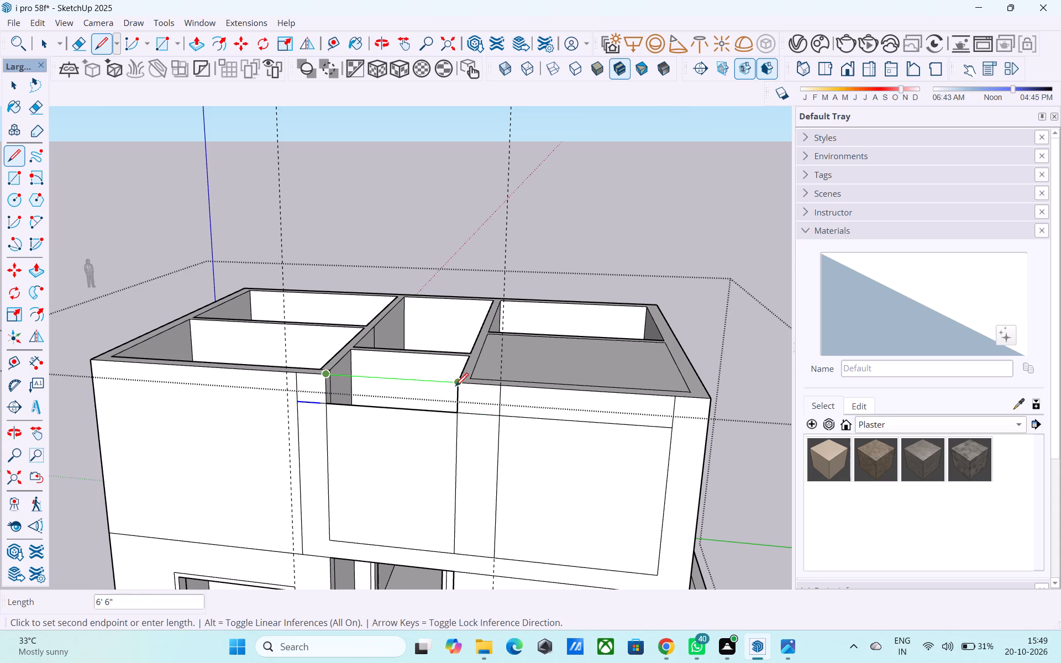
click(456, 387)
Delete the horizontal face covering the space behind the central opening at wall-top level.
middle_drag(463, 412, 474, 449)
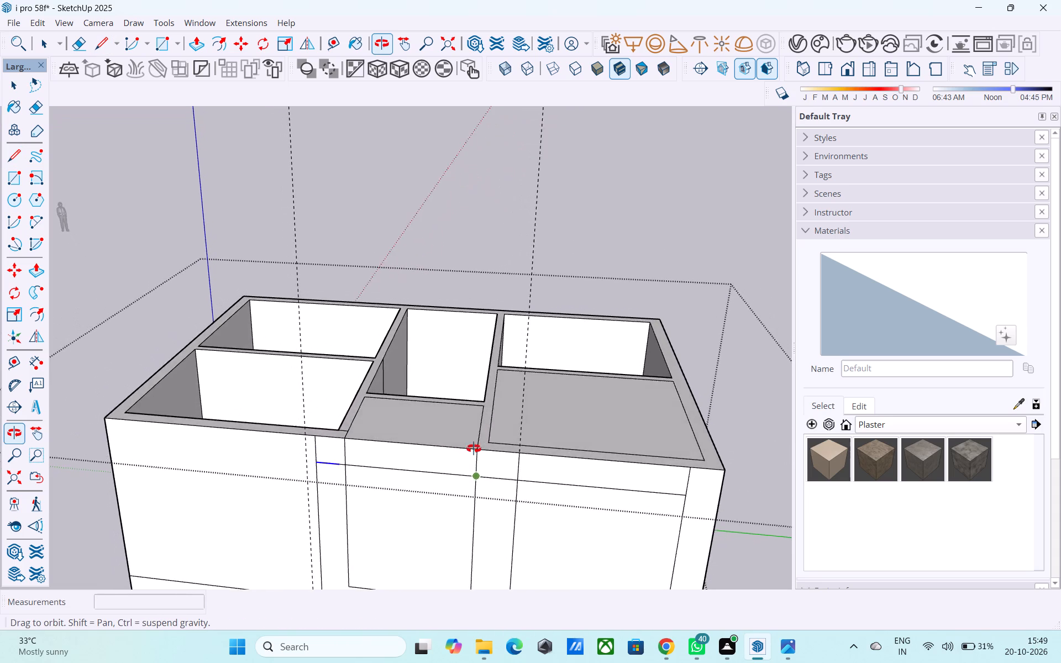
middle_drag(474, 449, 485, 469)
key(space)
click(461, 466)
key(Delete)
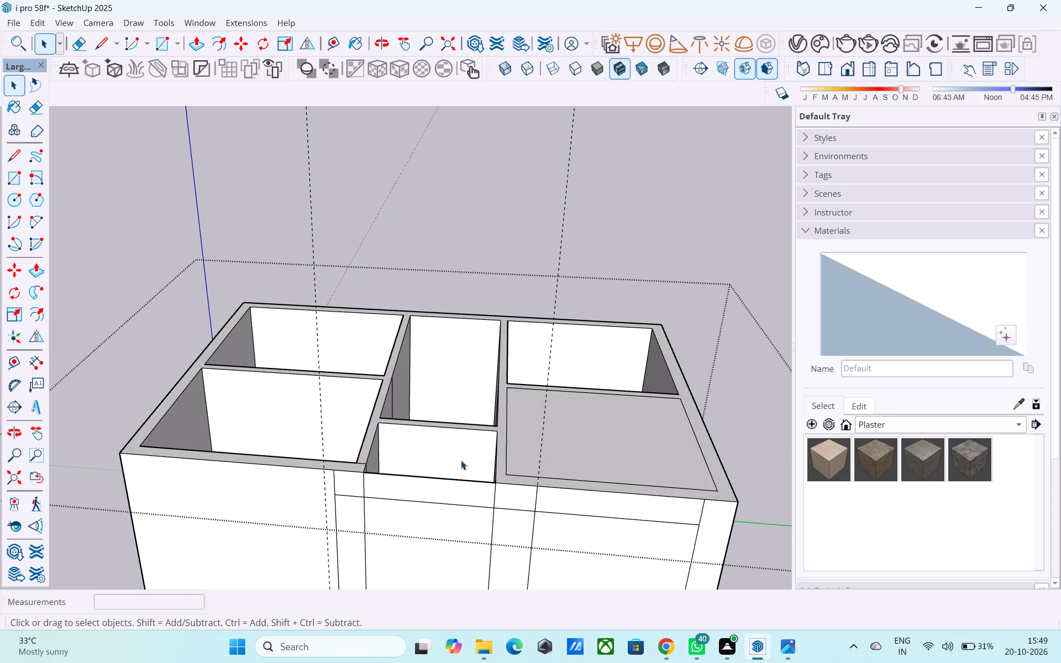
Draw a line between the inner wall corners behind the central opening, continuing the front wall's inner top edge.
middle_drag(461, 458, 455, 434)
scroll(577, 481, down, 6)
middle_drag(627, 506, 382, 518)
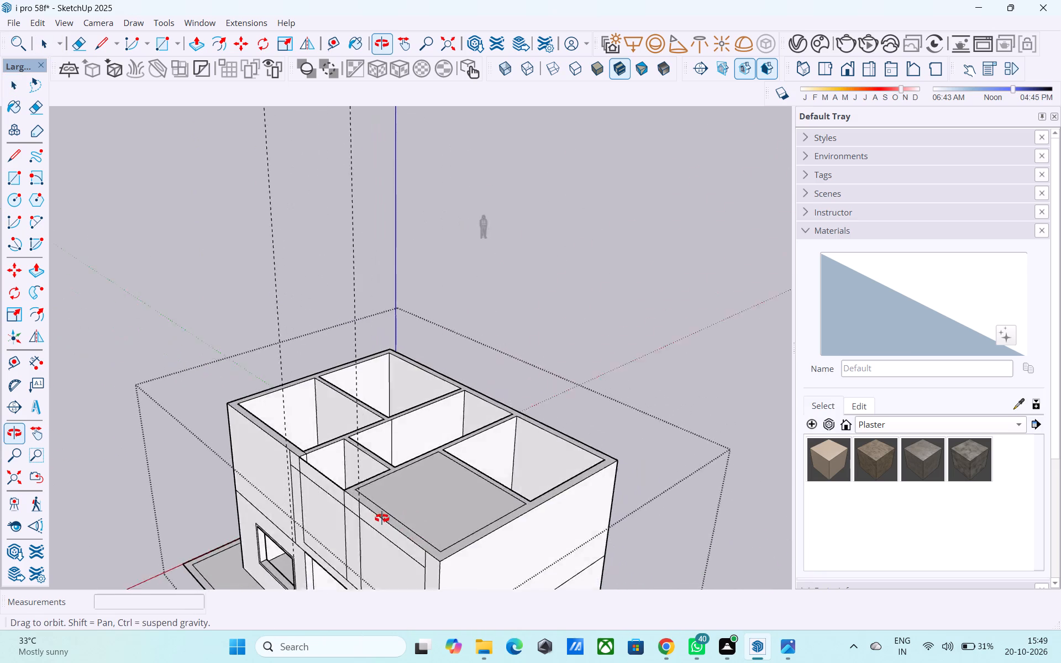
middle_drag(382, 518, 338, 518)
scroll(791, 392, down, 4)
middle_drag(791, 393, 606, 434)
scroll(780, 387, down, 11)
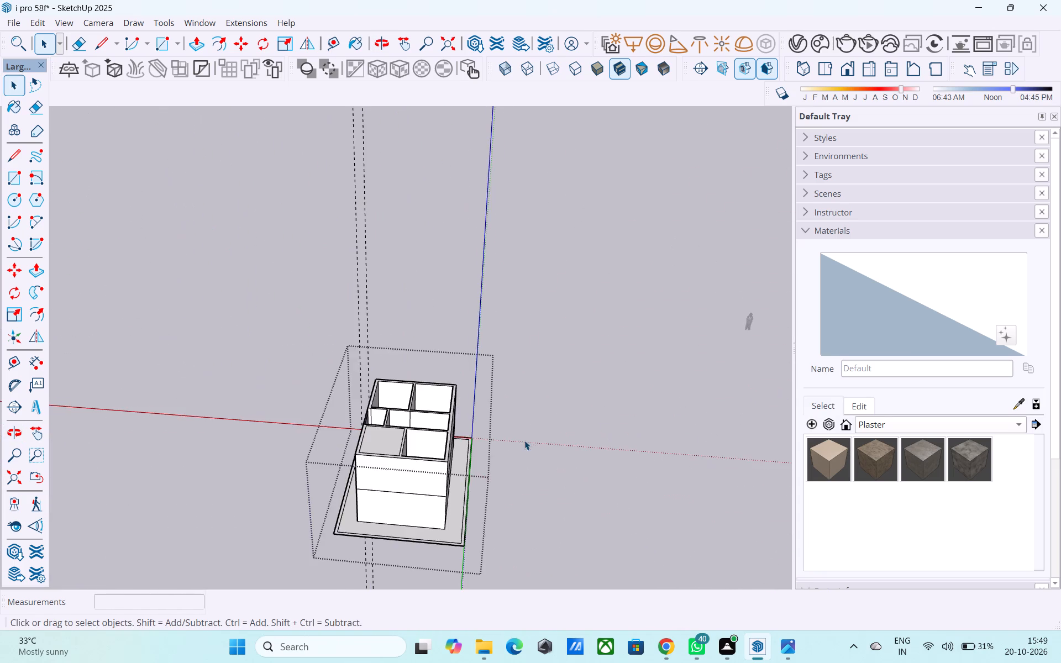
middle_drag(524, 440, 406, 476)
scroll(277, 413, up, 17)
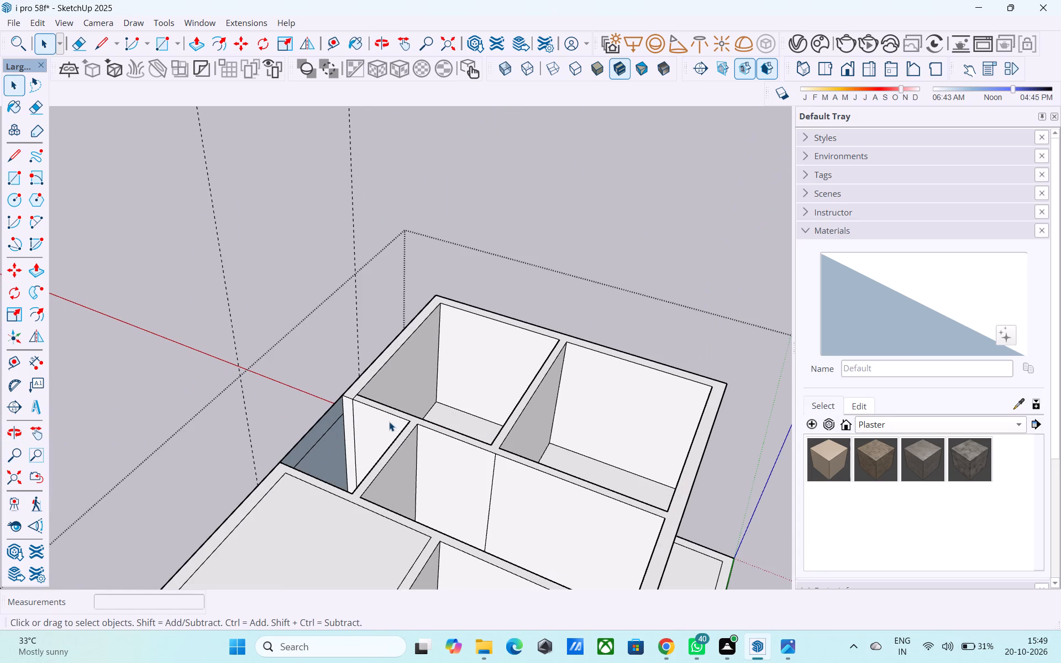
key(l)
scroll(370, 408, up, 4)
click(346, 398)
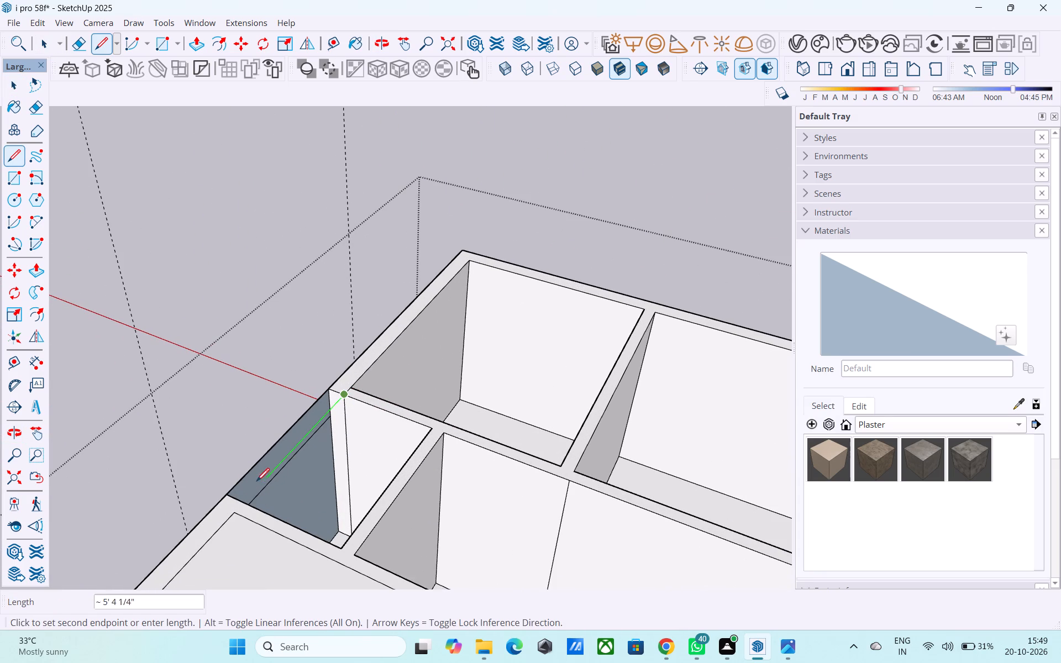
click(232, 511)
Delete the horizontal face covering the small room behind the new inner wall line.
scroll(510, 456, down, 5)
middle_drag(515, 459, 473, 480)
key(space)
click(372, 486)
key(Delete)
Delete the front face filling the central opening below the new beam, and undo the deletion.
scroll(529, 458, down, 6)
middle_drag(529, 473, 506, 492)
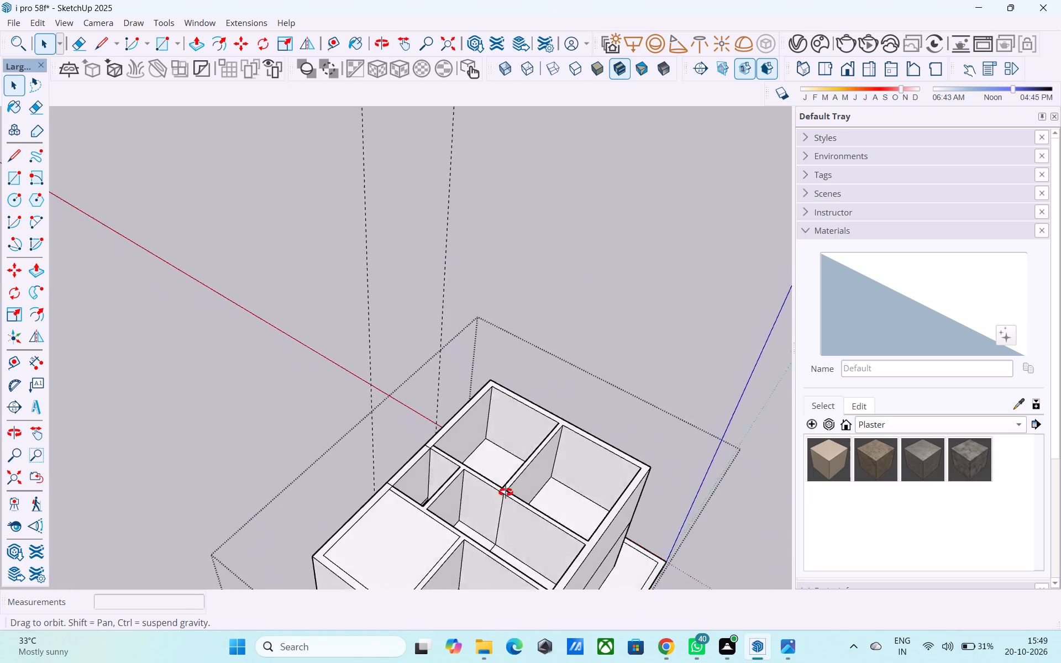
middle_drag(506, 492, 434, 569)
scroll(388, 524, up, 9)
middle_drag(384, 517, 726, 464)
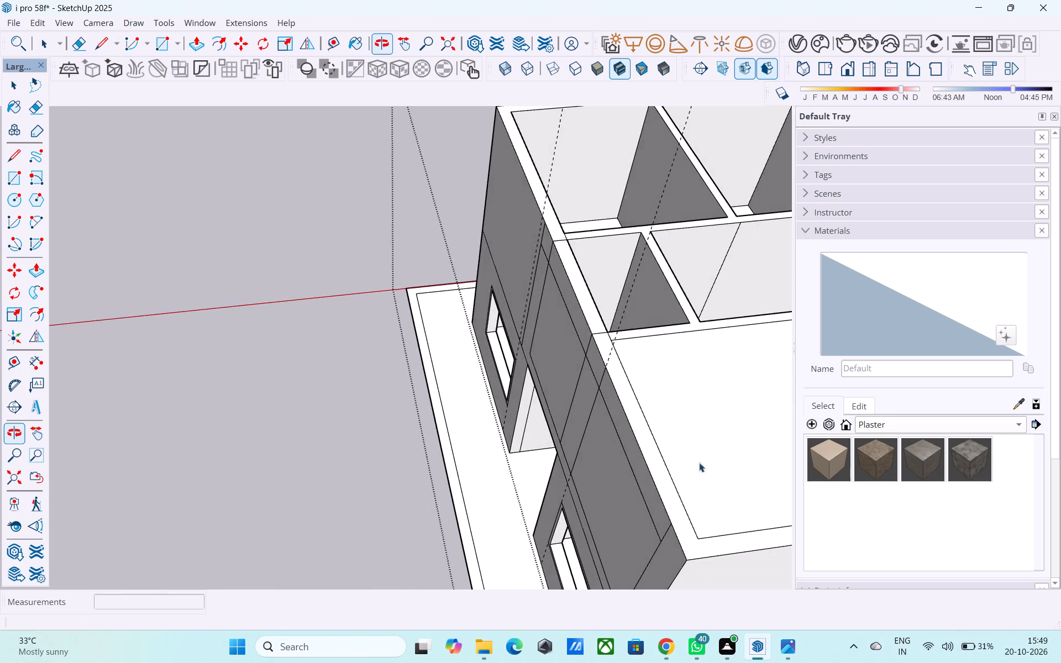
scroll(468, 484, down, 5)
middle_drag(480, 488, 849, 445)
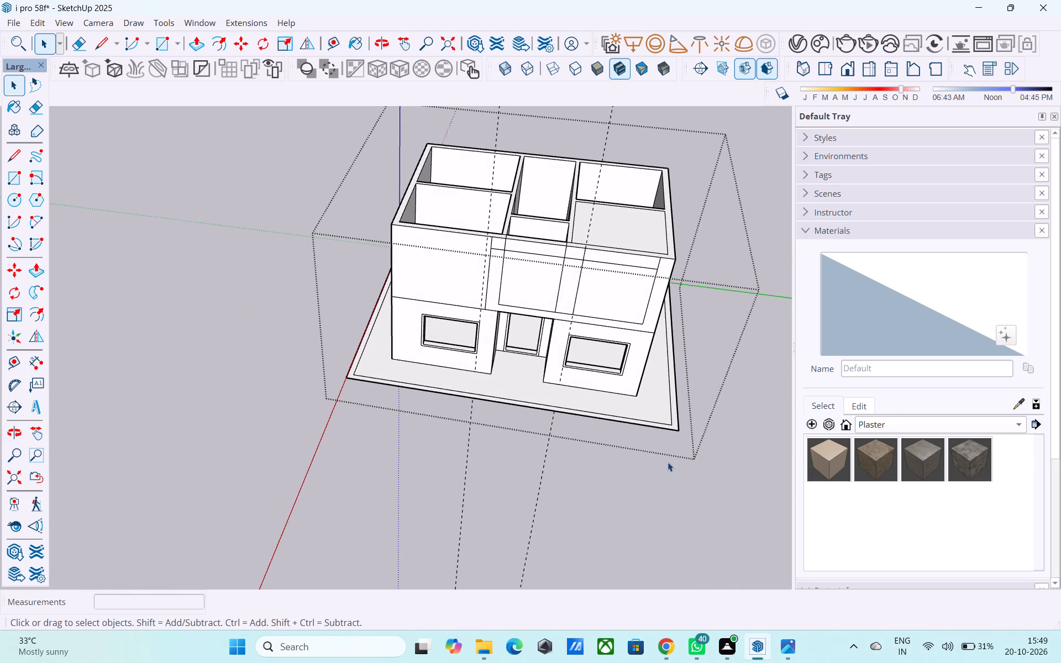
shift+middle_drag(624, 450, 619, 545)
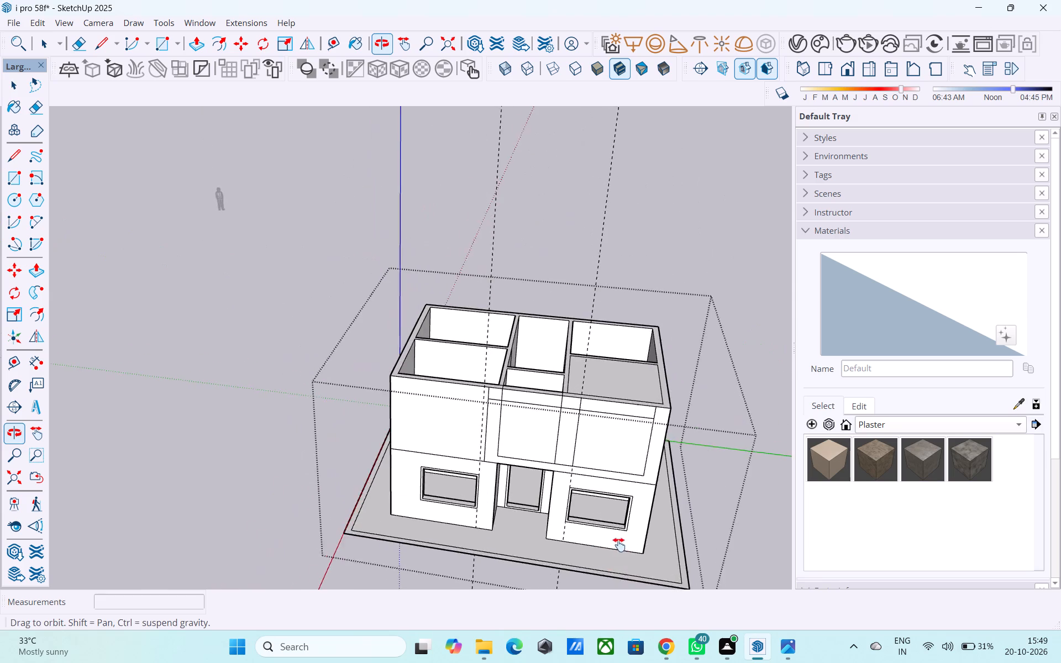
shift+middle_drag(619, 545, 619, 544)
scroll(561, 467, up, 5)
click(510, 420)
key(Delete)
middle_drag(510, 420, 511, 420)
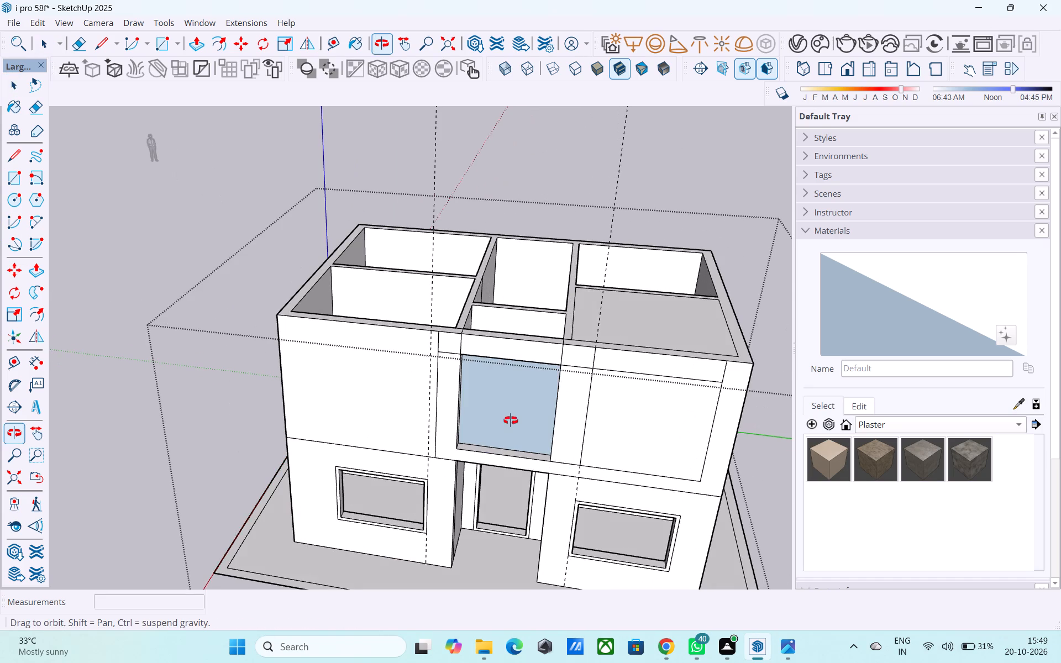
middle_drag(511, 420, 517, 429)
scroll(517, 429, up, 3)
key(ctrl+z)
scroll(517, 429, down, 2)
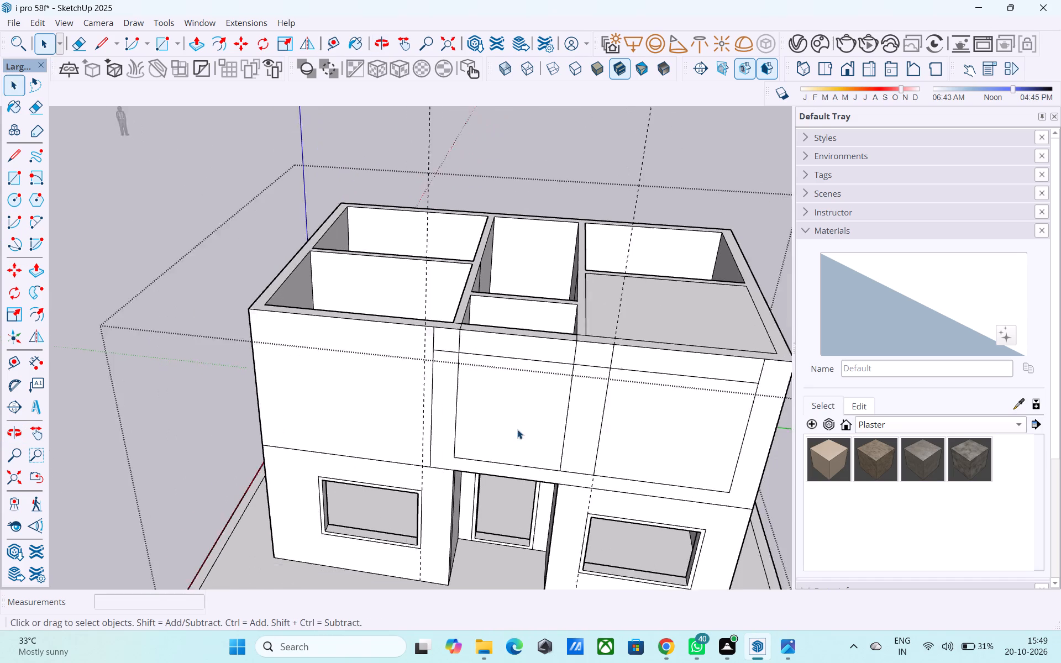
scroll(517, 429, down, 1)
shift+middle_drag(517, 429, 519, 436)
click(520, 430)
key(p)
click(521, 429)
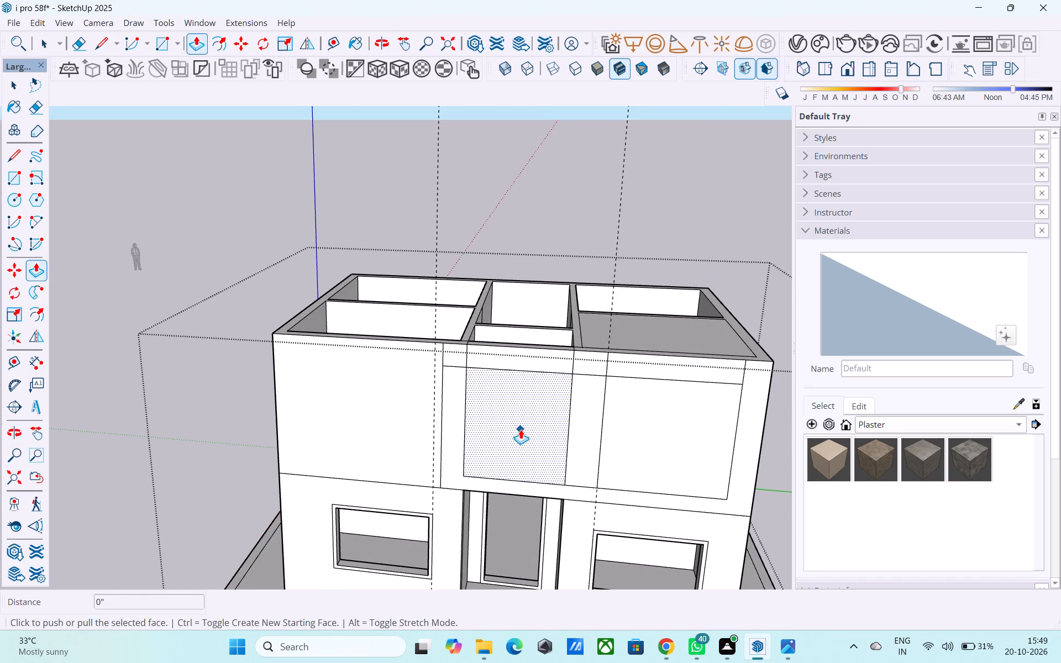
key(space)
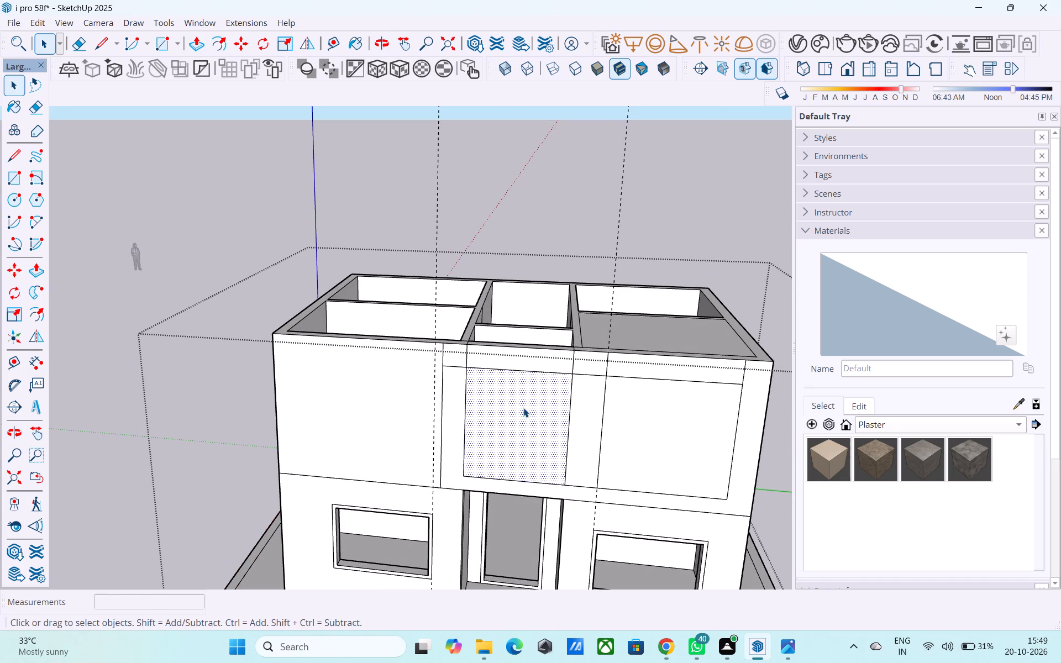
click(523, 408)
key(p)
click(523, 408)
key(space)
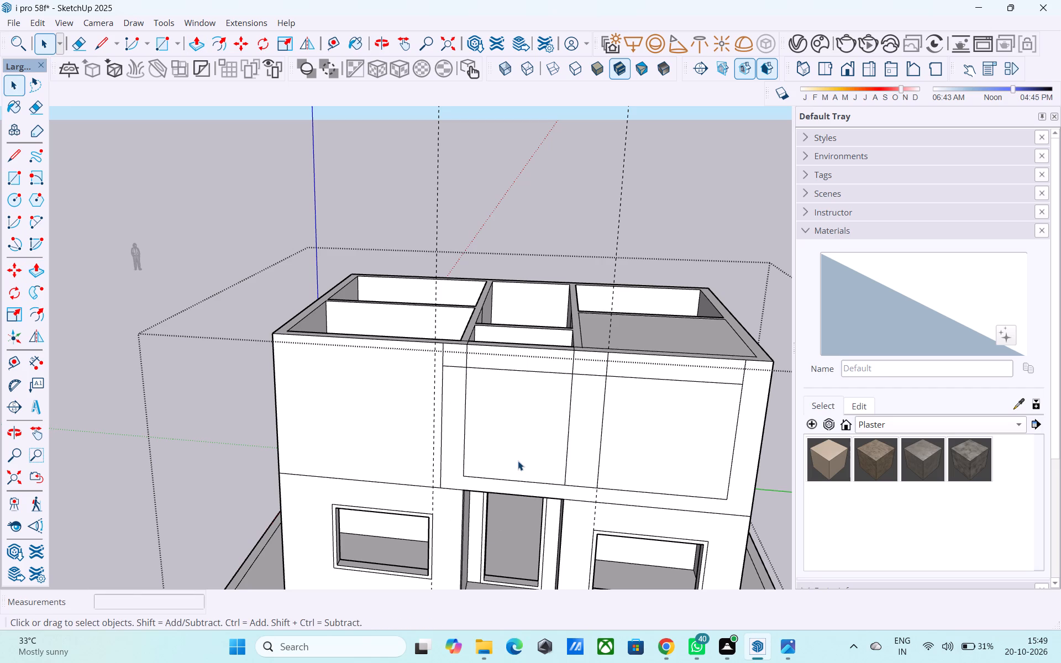
Push the face filling the central opening 9" inward through the front wall's thickness.
click(518, 461)
key(p)
click(518, 461)
scroll(523, 407, up, 5)
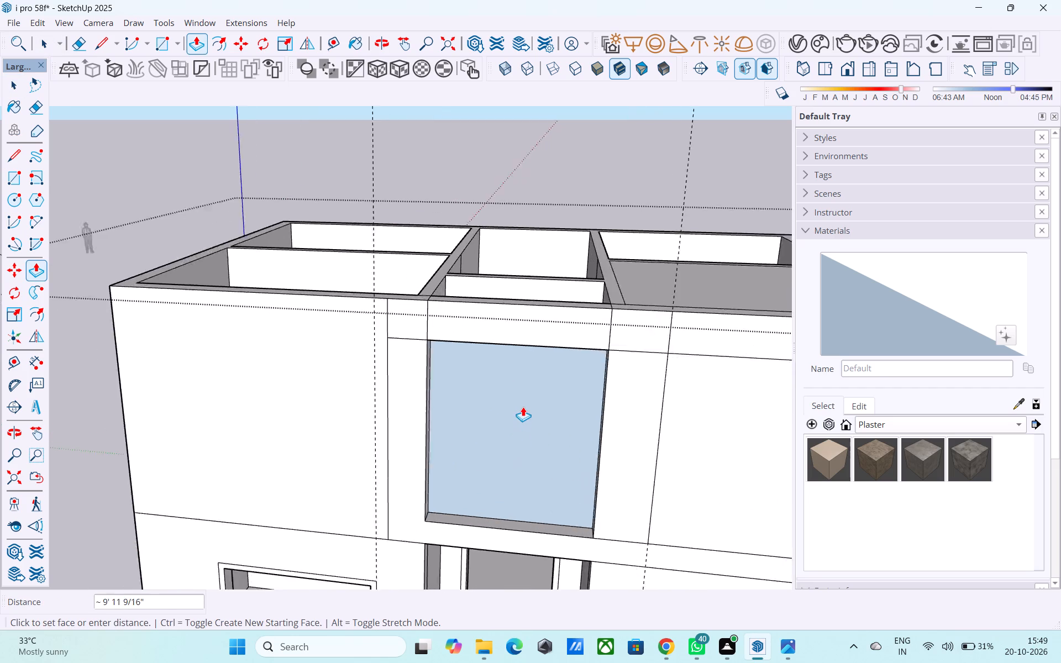
scroll(523, 407, up, 4)
middle_drag(522, 407, 524, 355)
click(527, 396)
Erase the short vertical line running from the central opening's upper left corner to the wall's top edge.
scroll(510, 413, down, 2)
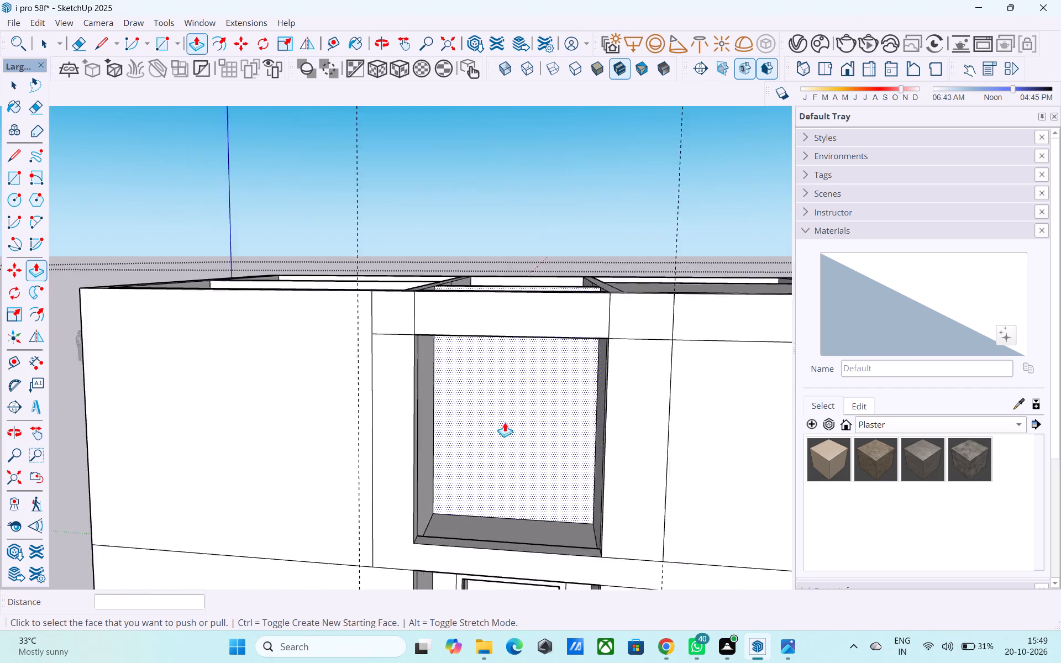
scroll(505, 422, down, 6)
middle_drag(344, 472, 473, 475)
scroll(278, 466, down, 6)
scroll(453, 441, up, 5)
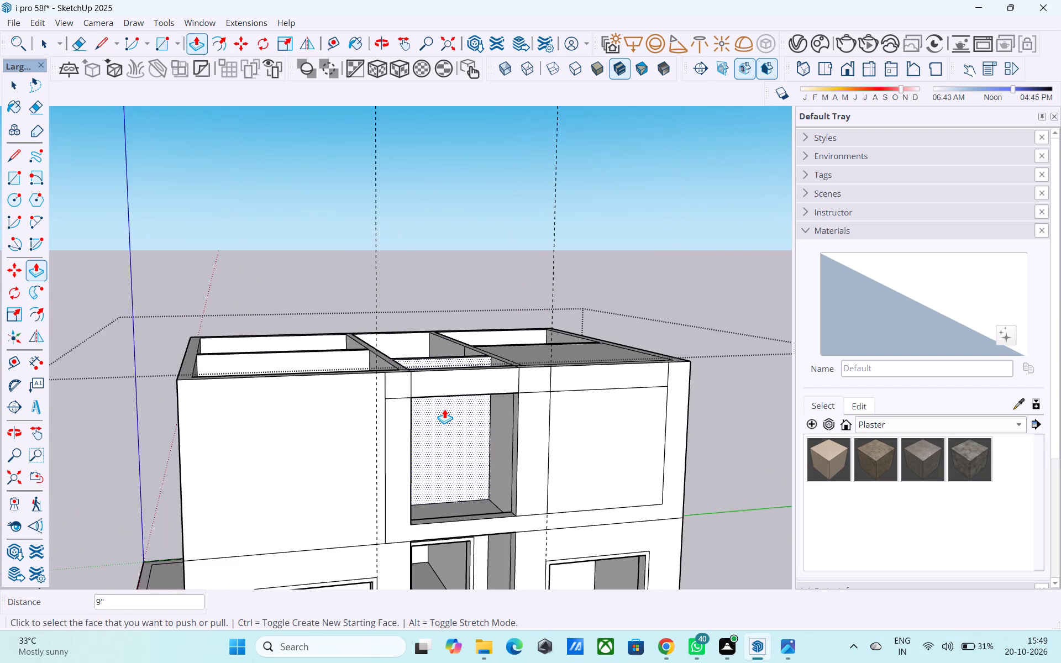
scroll(444, 409, up, 5)
key(e)
click(385, 369)
click(369, 386)
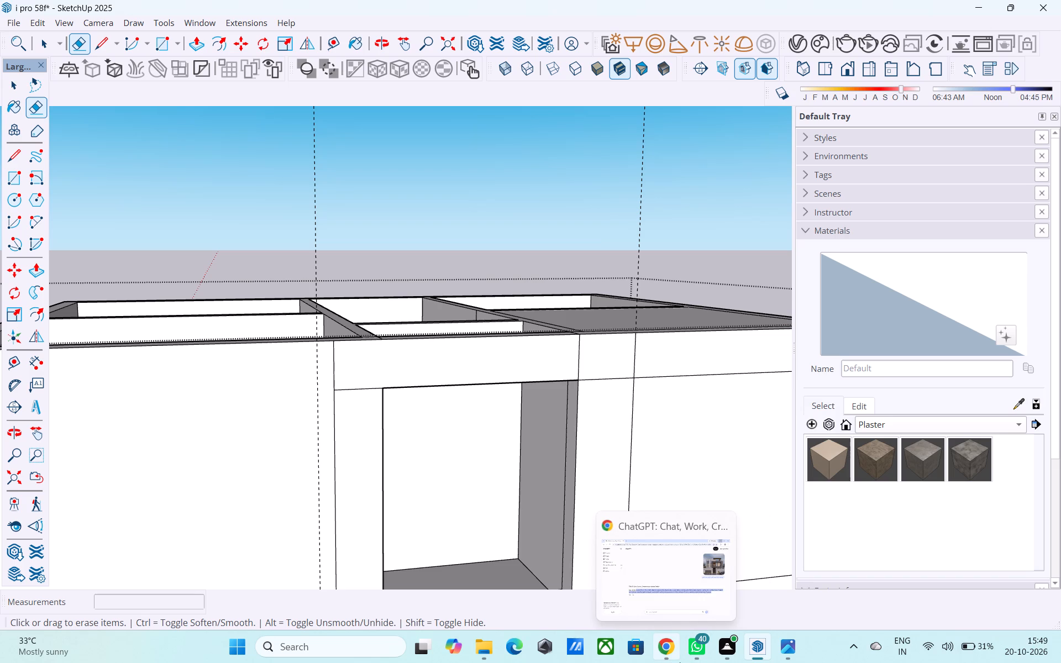
Erase the short horizontal line left of the upper storey central opening's upper left corner, including its leftover stub.
scroll(680, 662, down, 2)
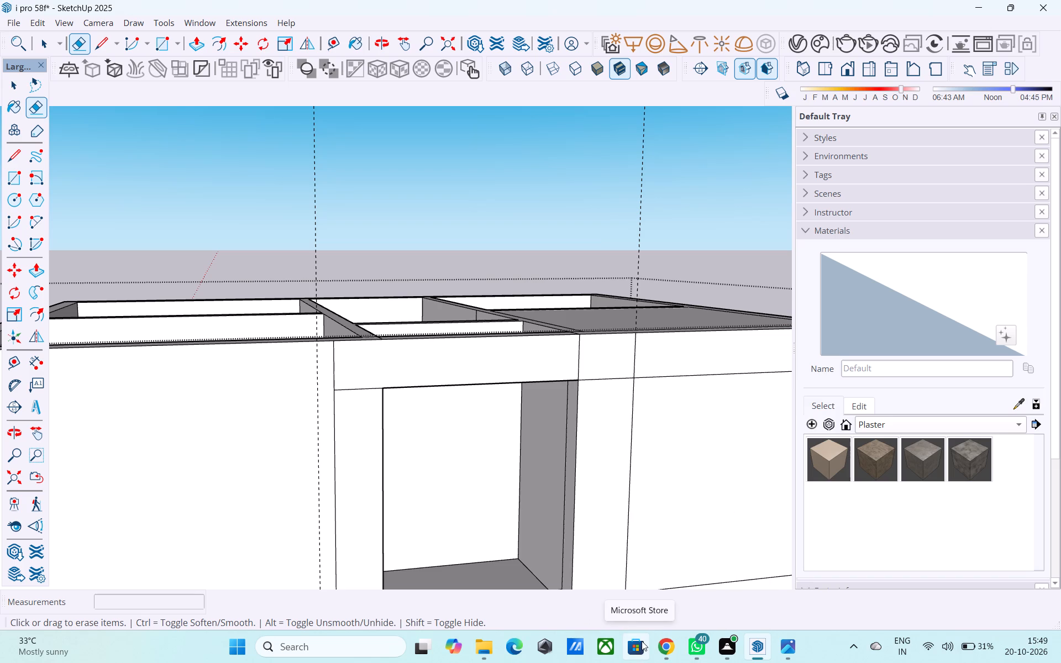
middle_drag(637, 639, 639, 587)
scroll(628, 587, down, 5)
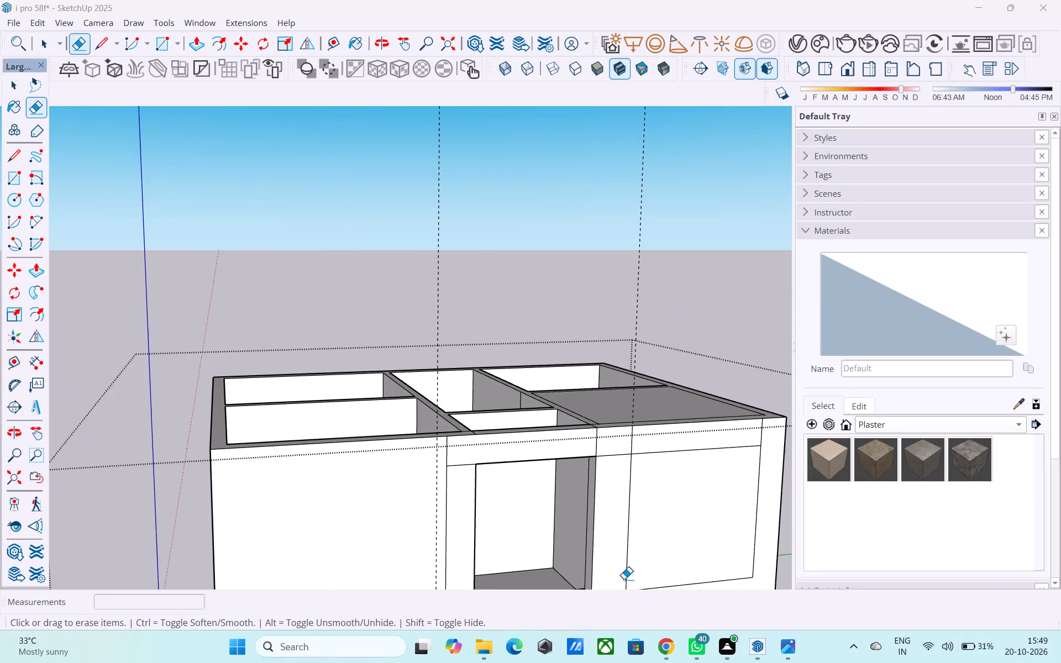
scroll(443, 459, down, 4)
middle_drag(441, 493, 397, 467)
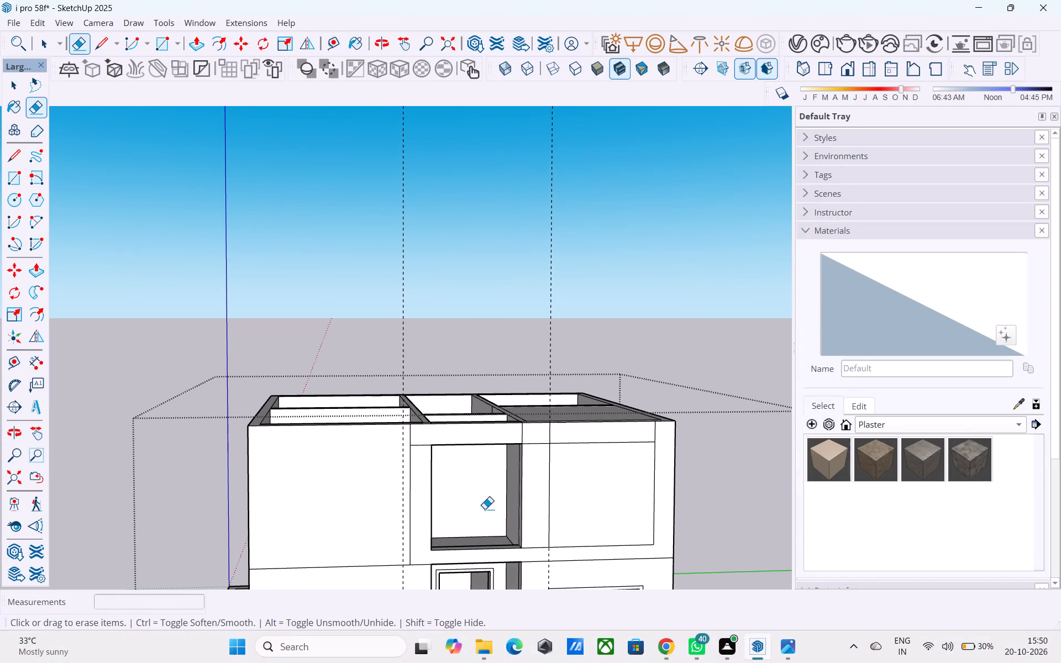
scroll(457, 424, down, 2)
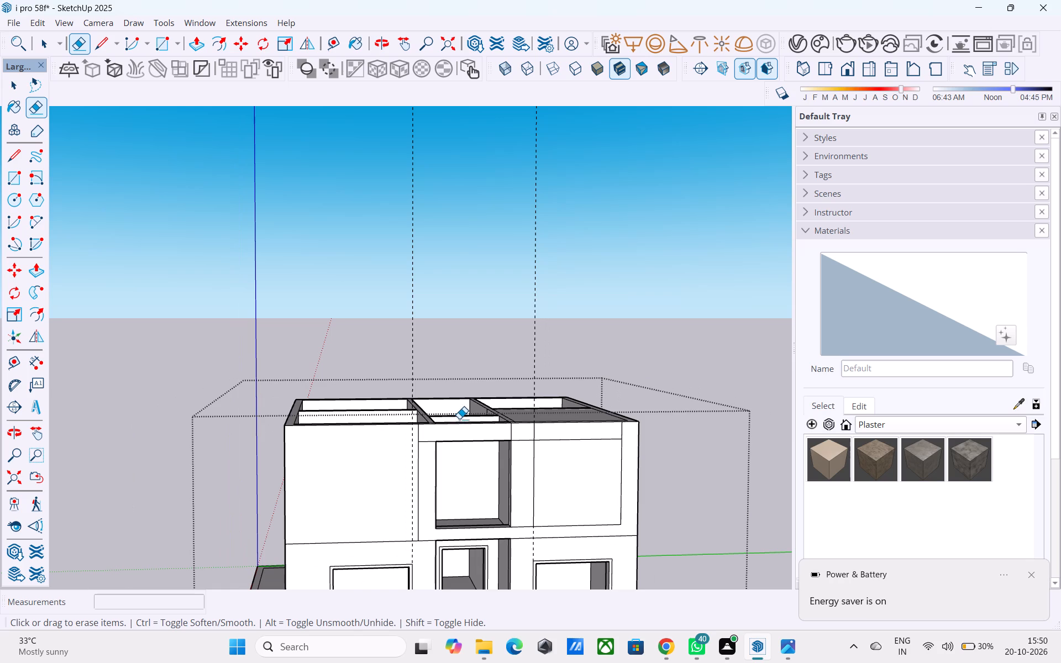
scroll(426, 343, down, 5)
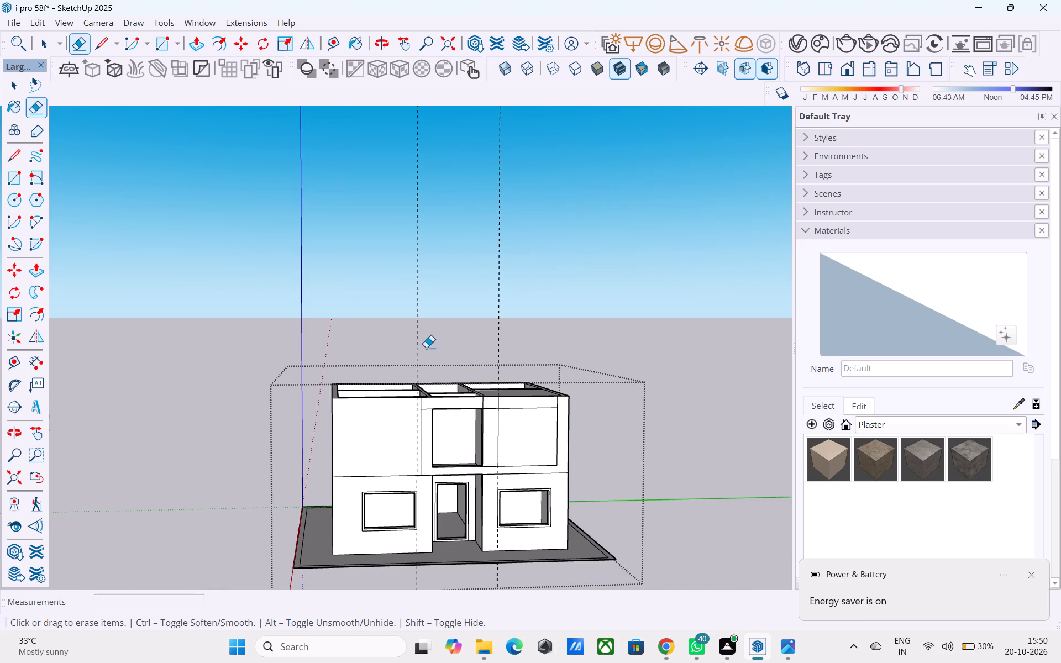
middle_drag(461, 445, 431, 430)
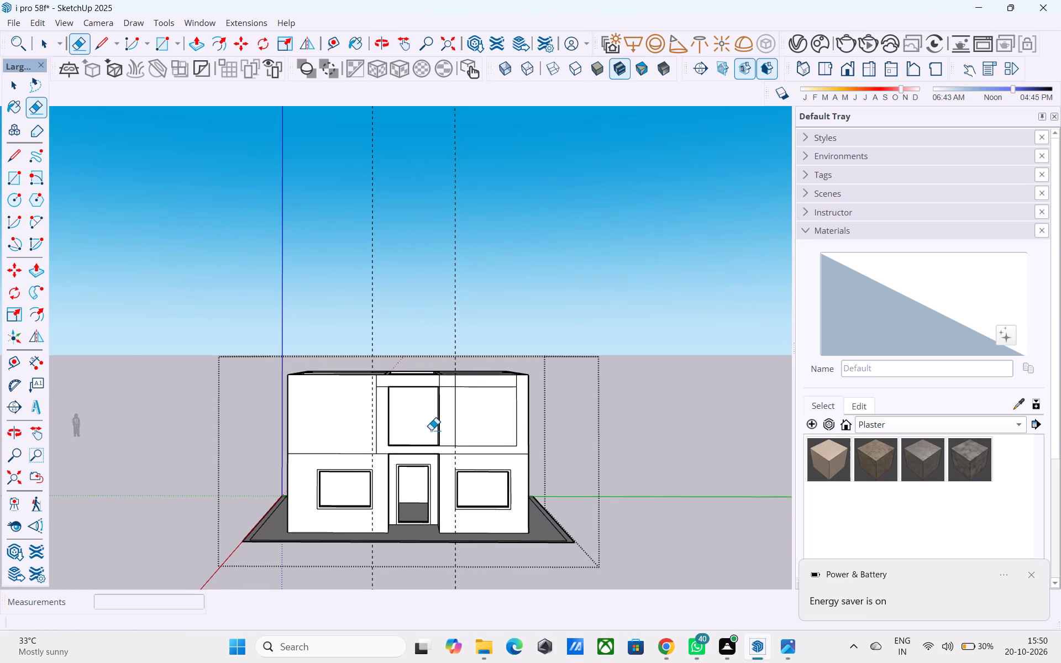
scroll(424, 410, down, 2)
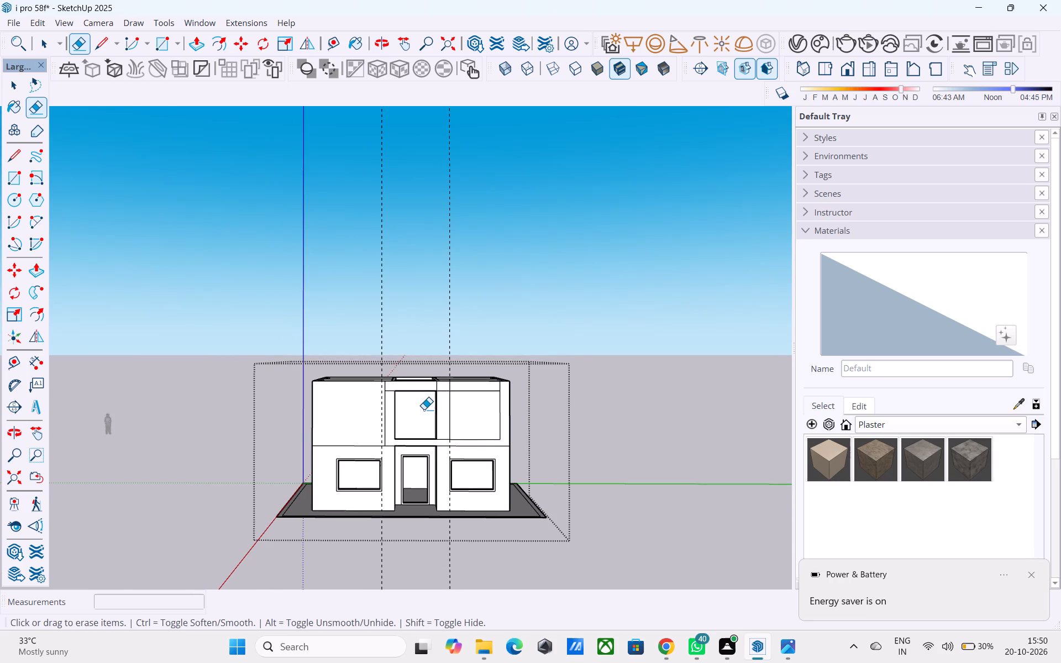
scroll(424, 409, up, 1)
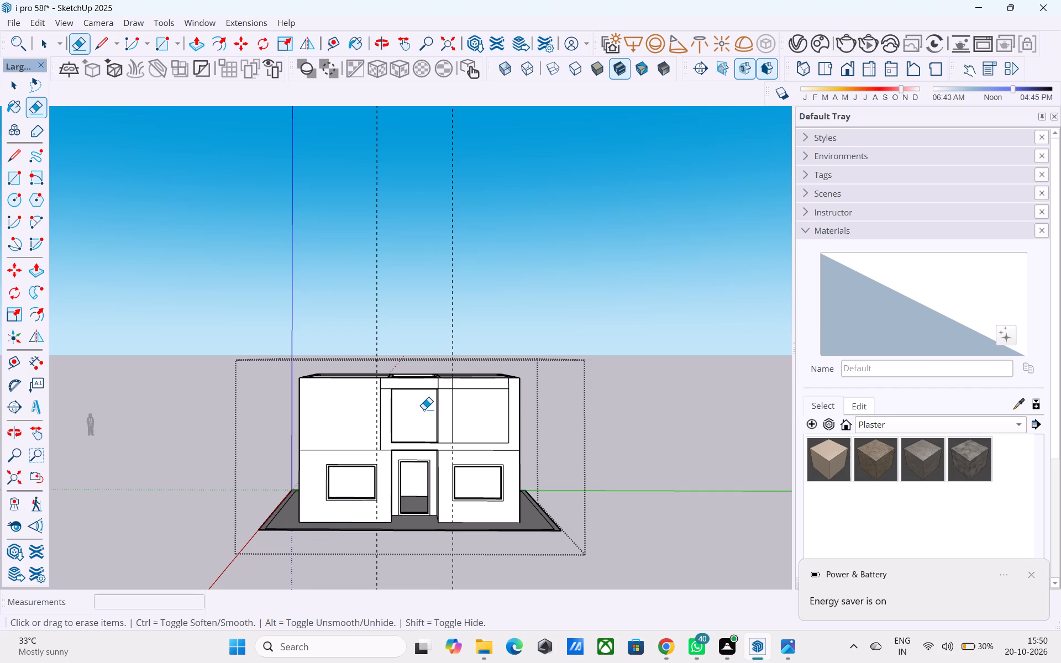
key(e)
scroll(390, 398, up, 4)
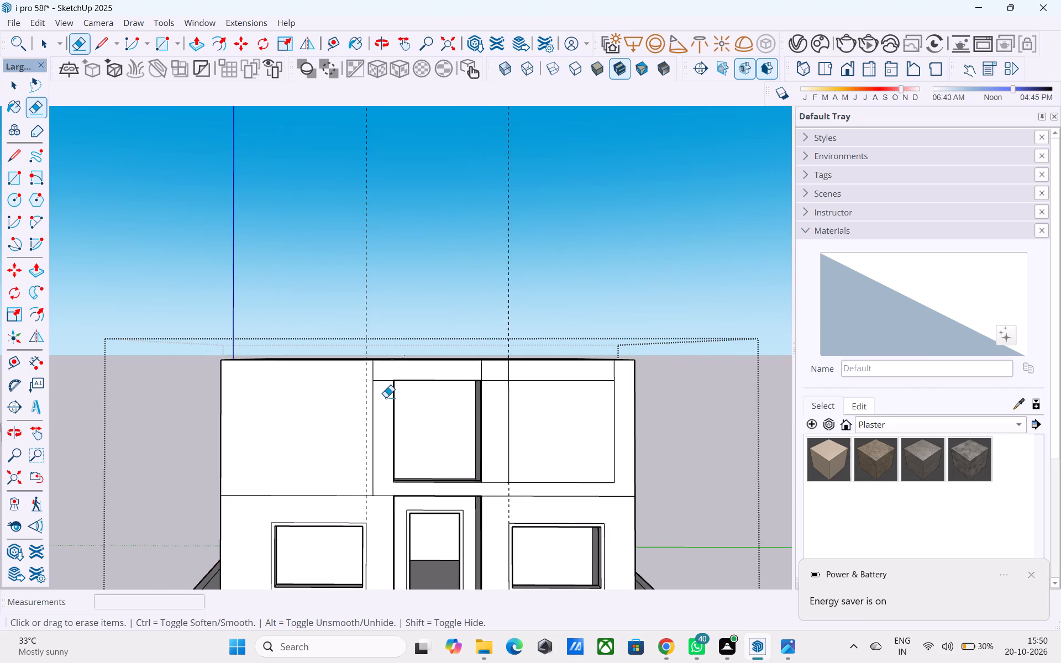
scroll(386, 397, up, 4)
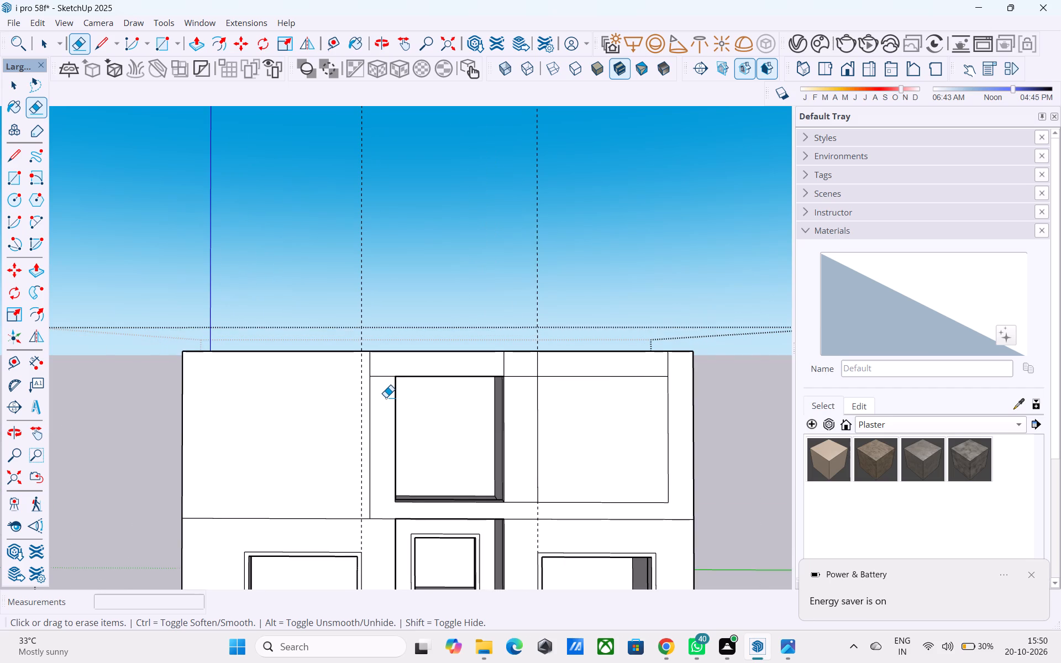
scroll(386, 397, up, 1)
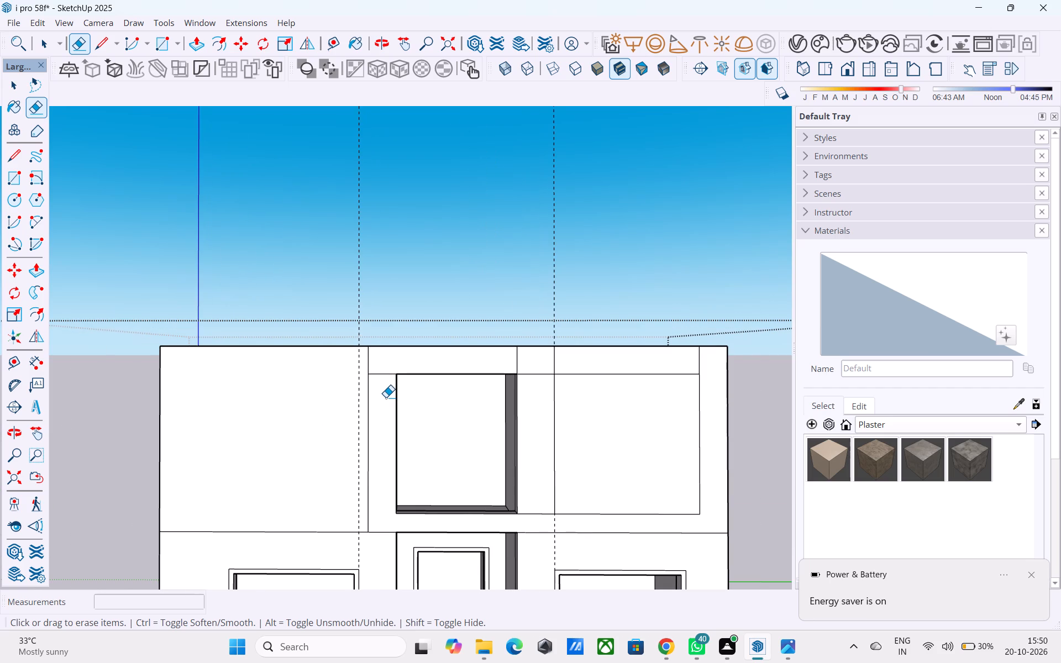
drag(382, 380, 389, 352)
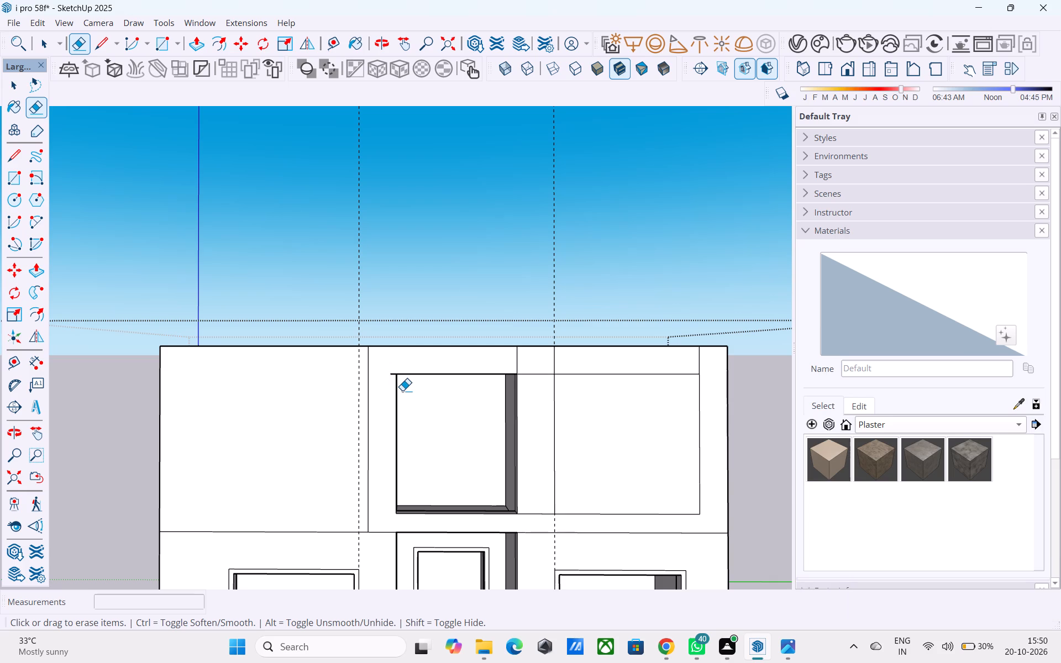
scroll(402, 376, up, 7)
click(383, 373)
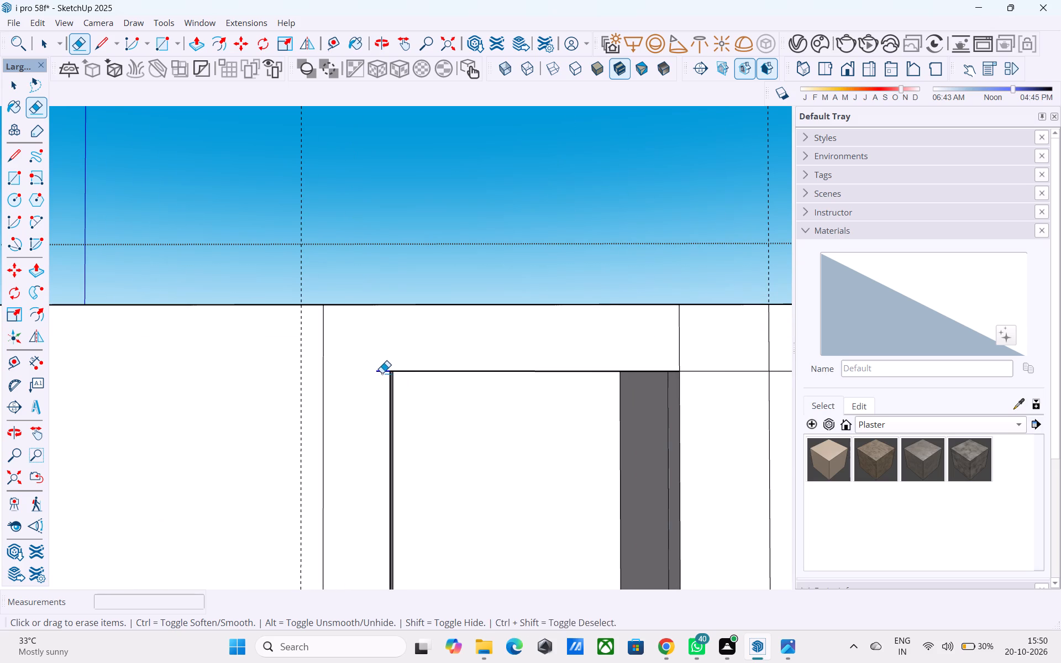
Erase the short vertical line from the central opening's upper right corner to the wall's top edge.
middle_drag(379, 373, 241, 369)
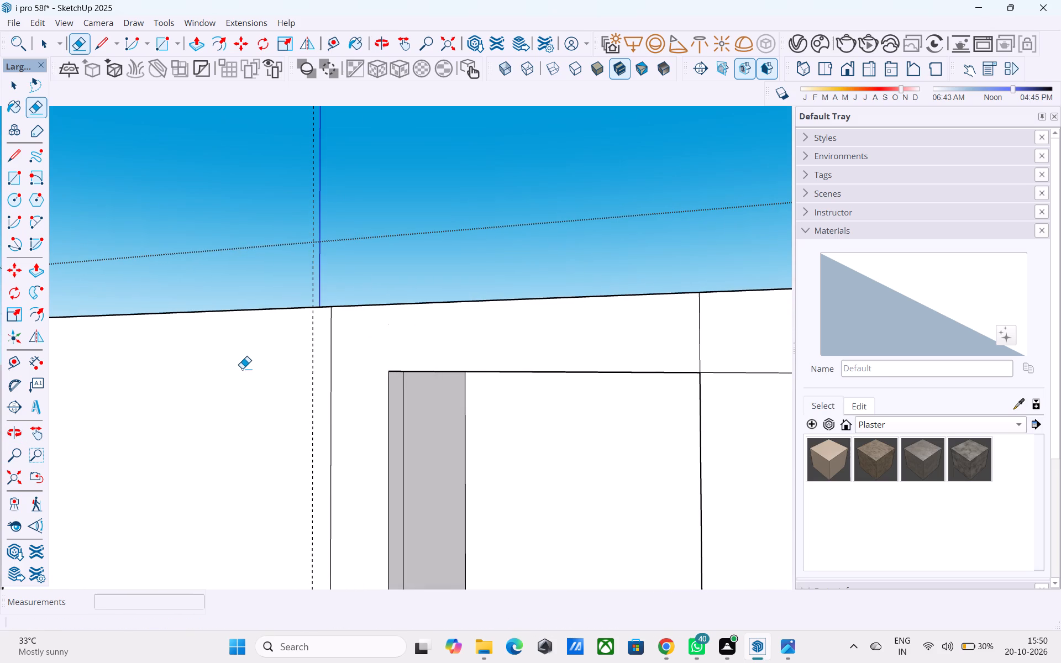
scroll(243, 369, down, 8)
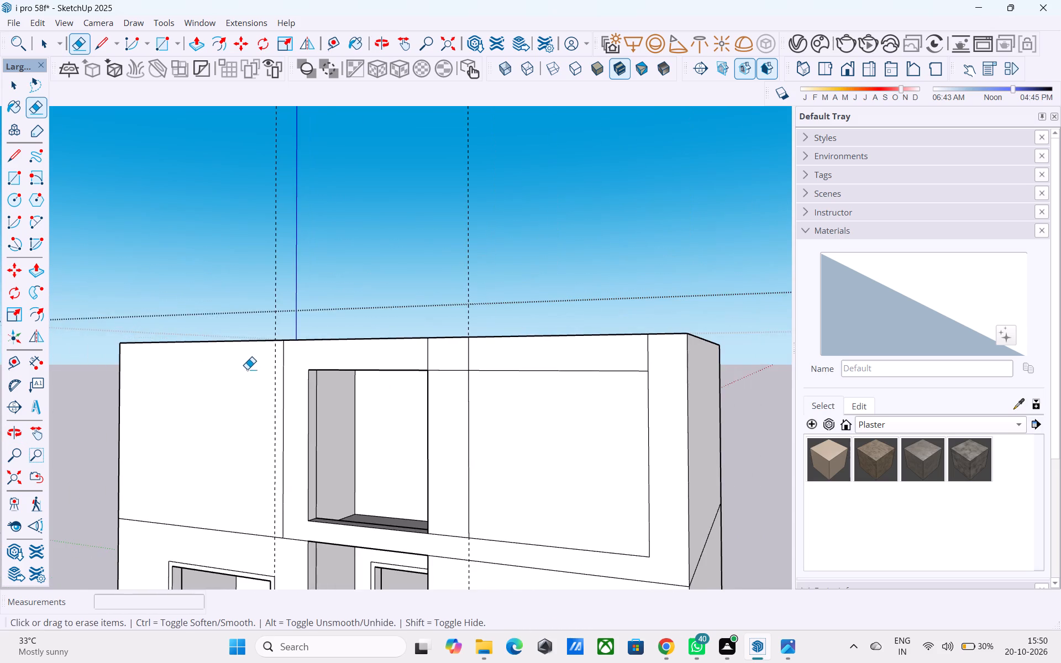
middle_drag(247, 369, 269, 361)
scroll(469, 345, up, 3)
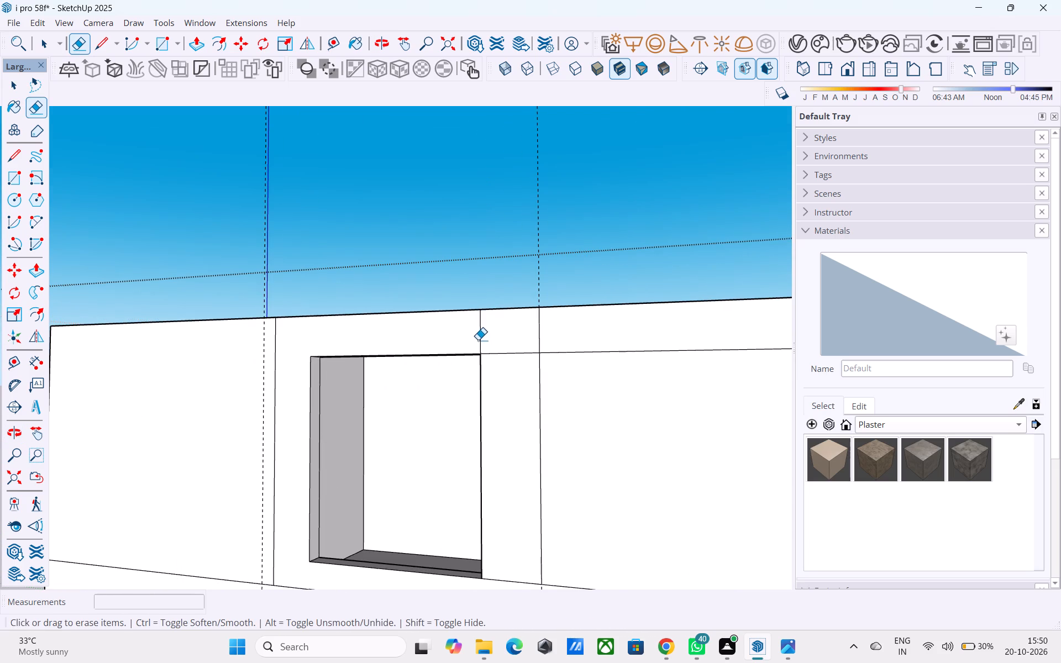
click(480, 339)
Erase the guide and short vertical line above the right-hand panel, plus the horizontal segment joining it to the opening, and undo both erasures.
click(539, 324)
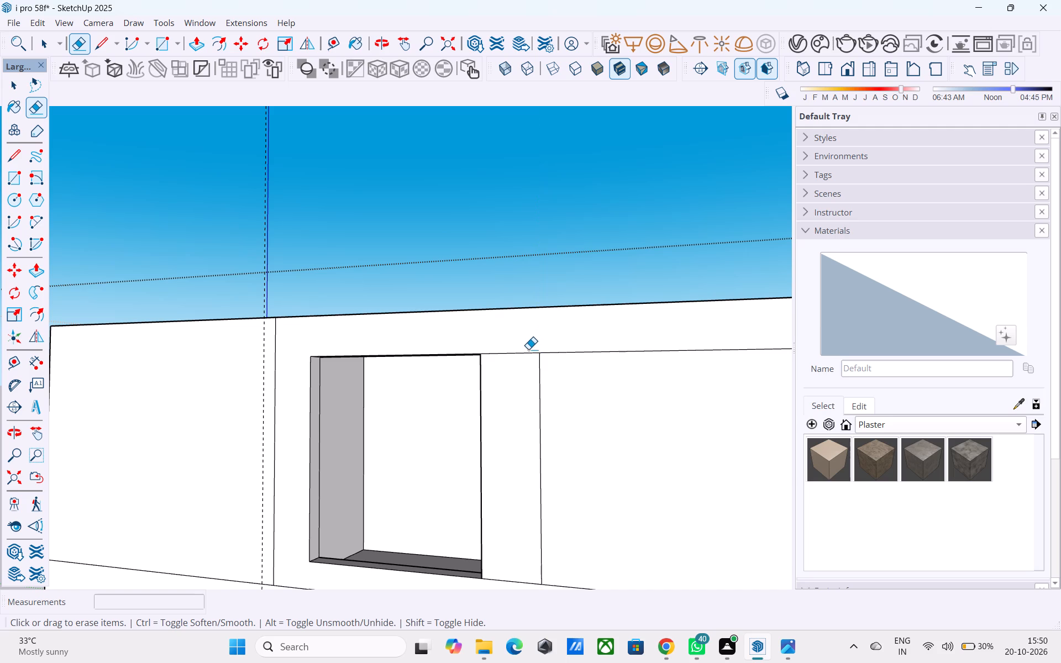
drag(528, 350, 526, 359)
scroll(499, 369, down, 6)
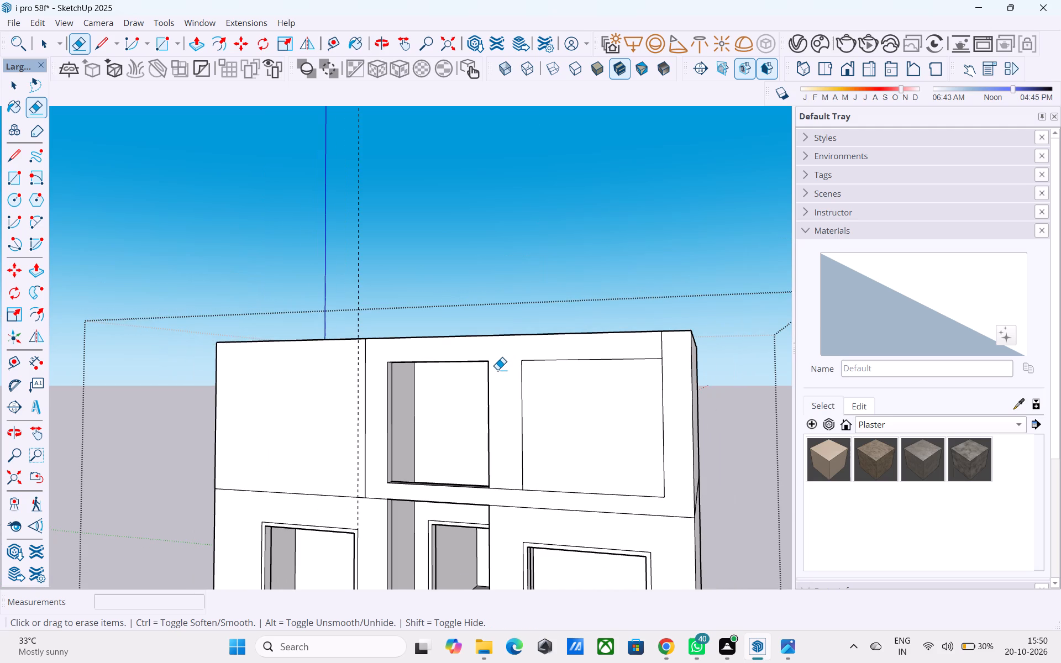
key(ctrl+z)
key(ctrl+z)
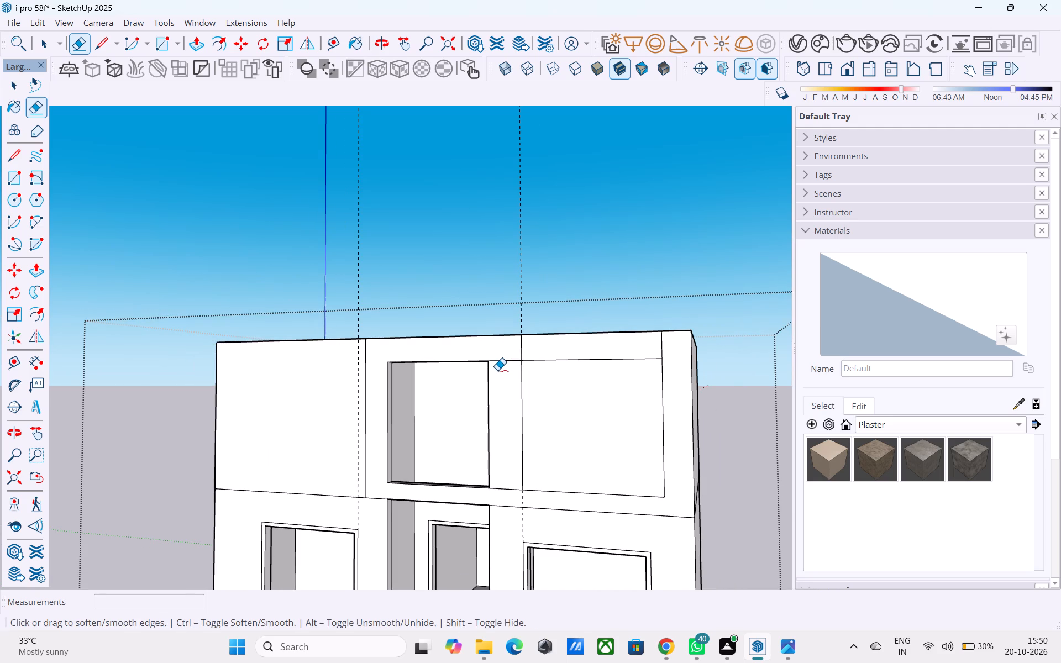
Soften the two short vertical lines running from the right-hand panel's upper corners to the wall's top edge.
scroll(533, 347, up, 2)
drag(516, 355, 521, 354)
drag(521, 354, 514, 355)
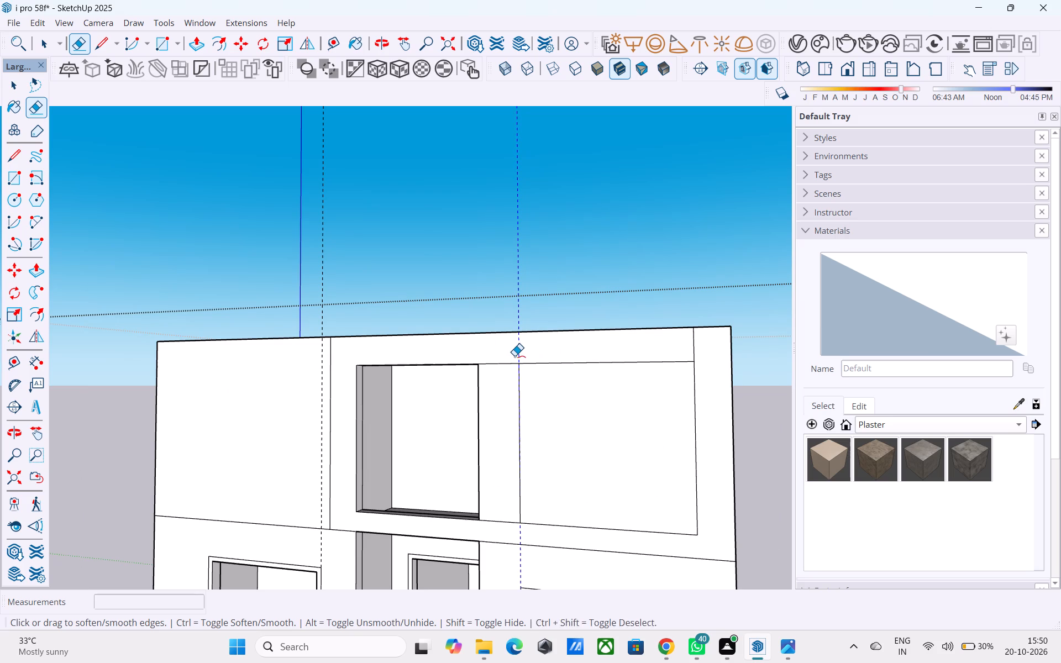
scroll(509, 360, down, 3)
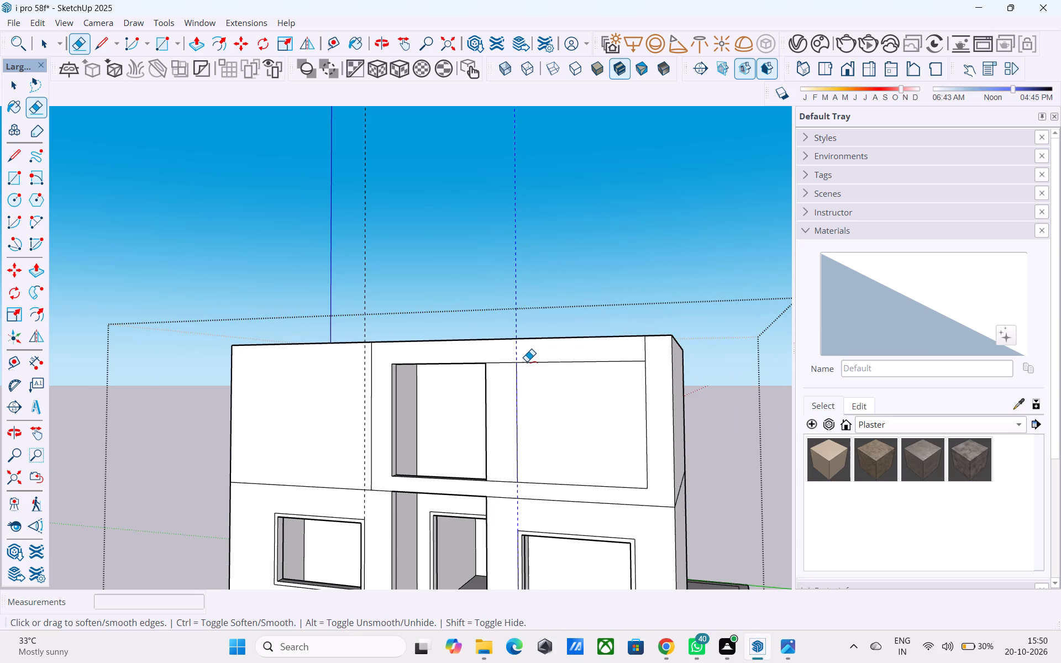
drag(517, 355, 511, 354)
click(648, 350)
drag(645, 350, 640, 349)
drag(649, 350, 650, 349)
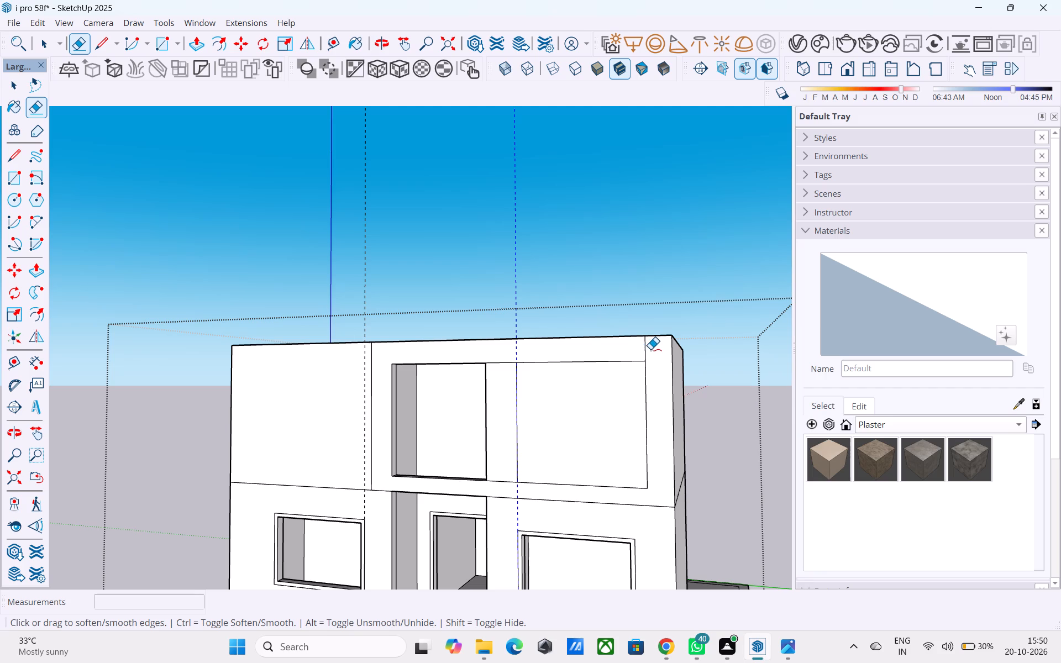
drag(650, 349, 642, 351)
Pull the narrow bottom face of the upper storey's central opening up 6" to raise its sill.
scroll(640, 352, down, 3)
middle_drag(578, 496, 632, 462)
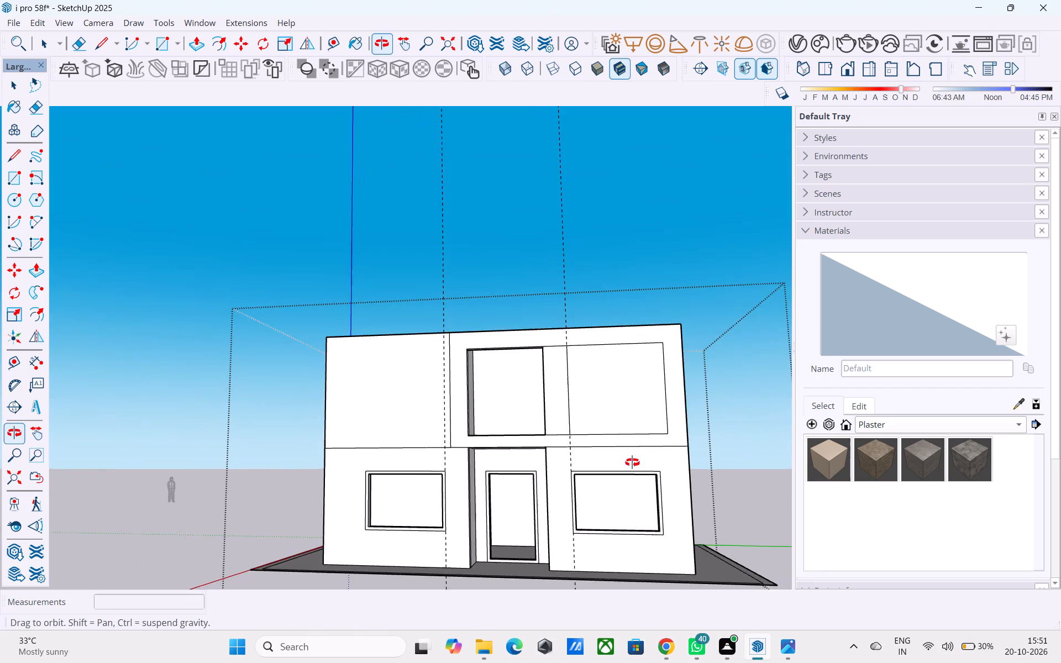
middle_drag(632, 462, 639, 450)
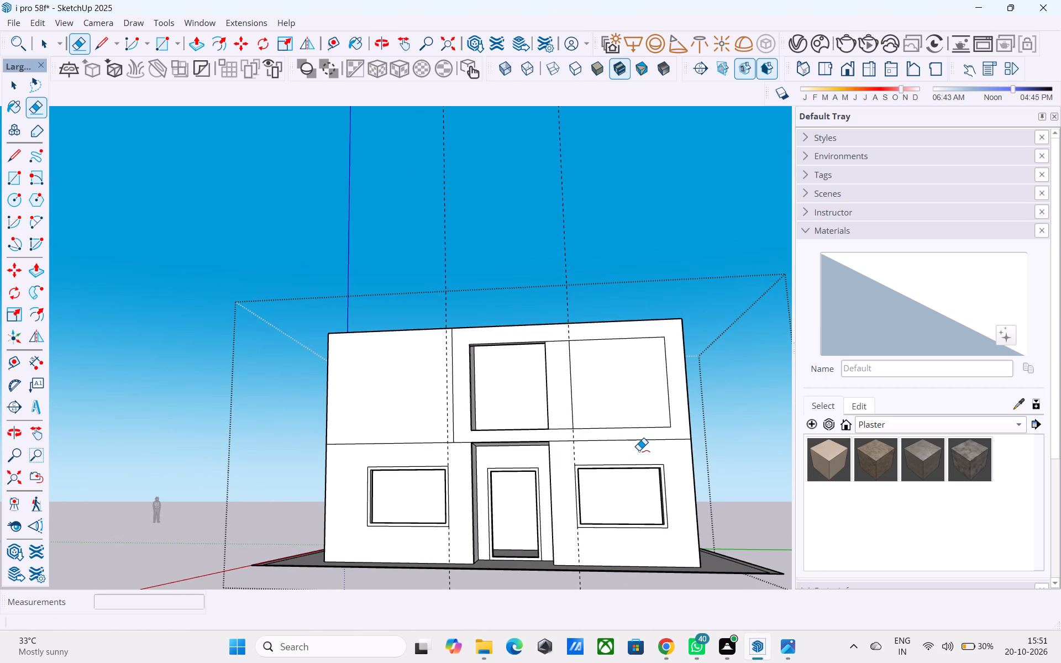
scroll(534, 523, down, 3)
middle_drag(528, 504, 549, 516)
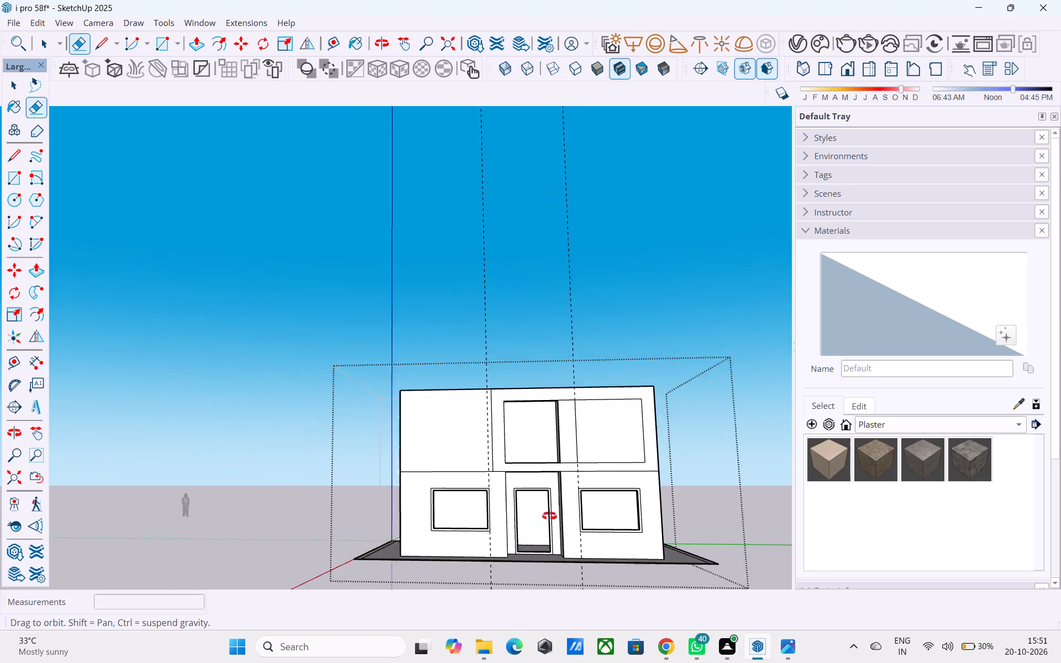
middle_drag(549, 516, 568, 532)
scroll(551, 517, up, 7)
middle_drag(545, 515, 578, 570)
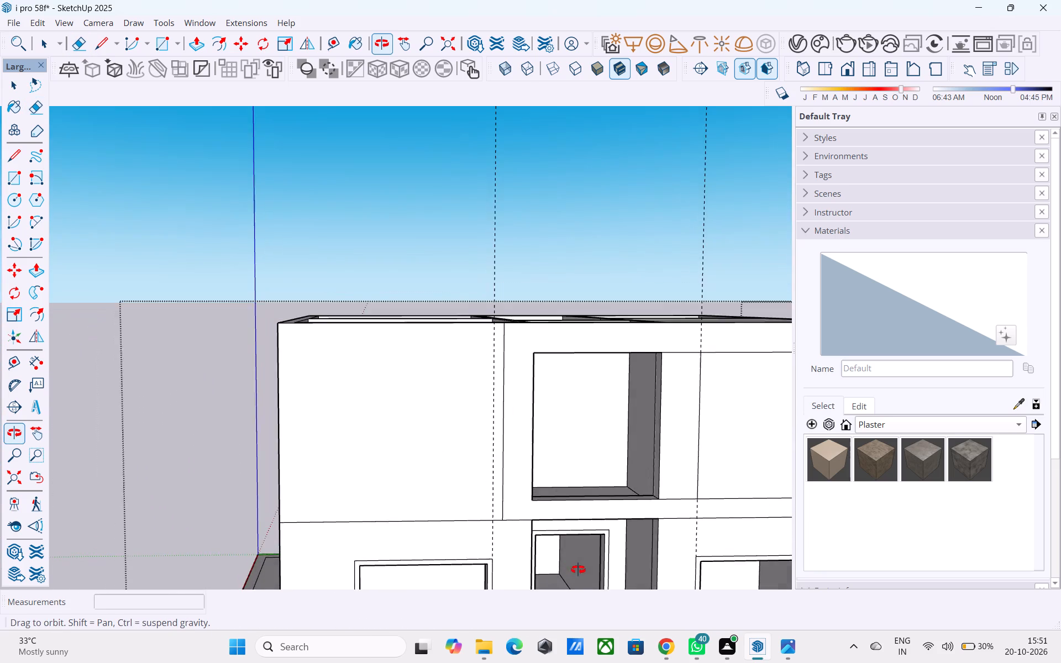
middle_drag(578, 570, 576, 568)
scroll(492, 474, down, 5)
scroll(591, 494, up, 14)
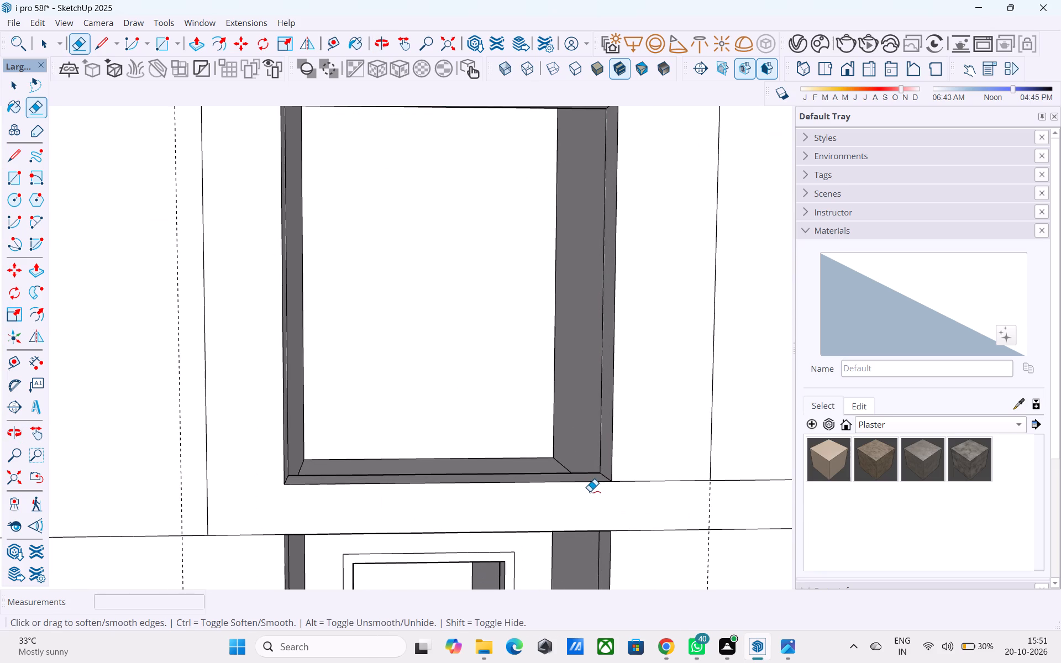
key(space)
click(574, 477)
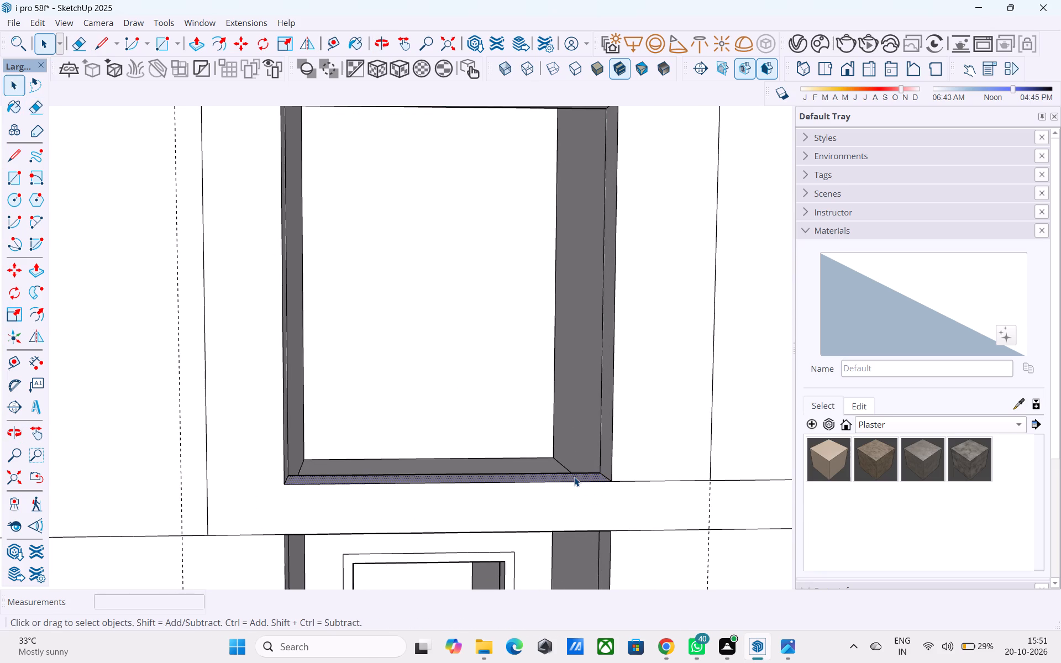
key(p)
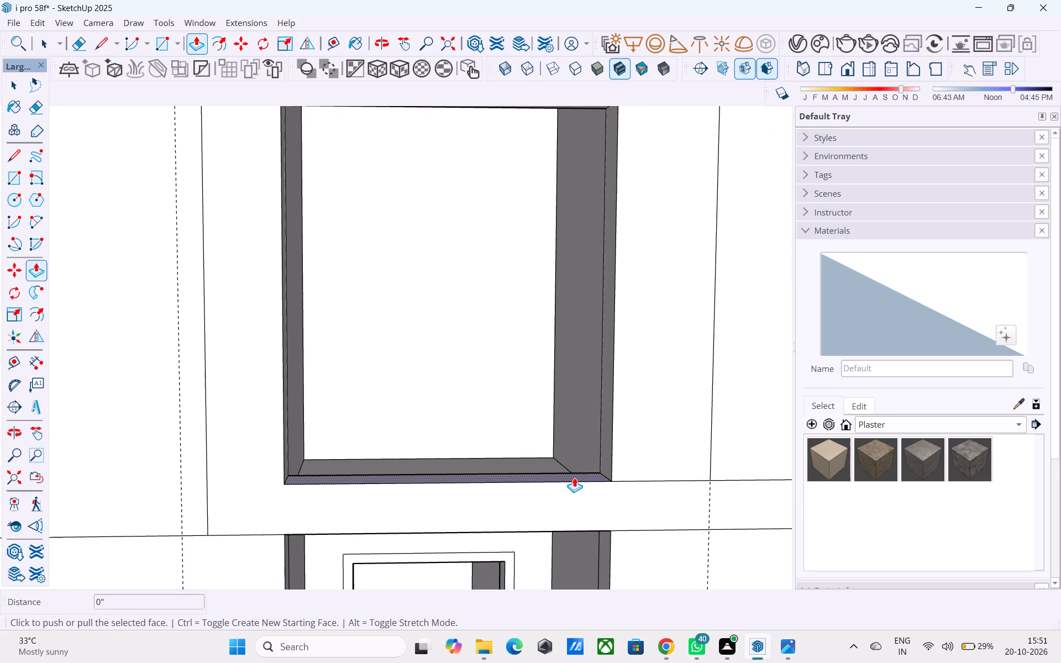
click(574, 477)
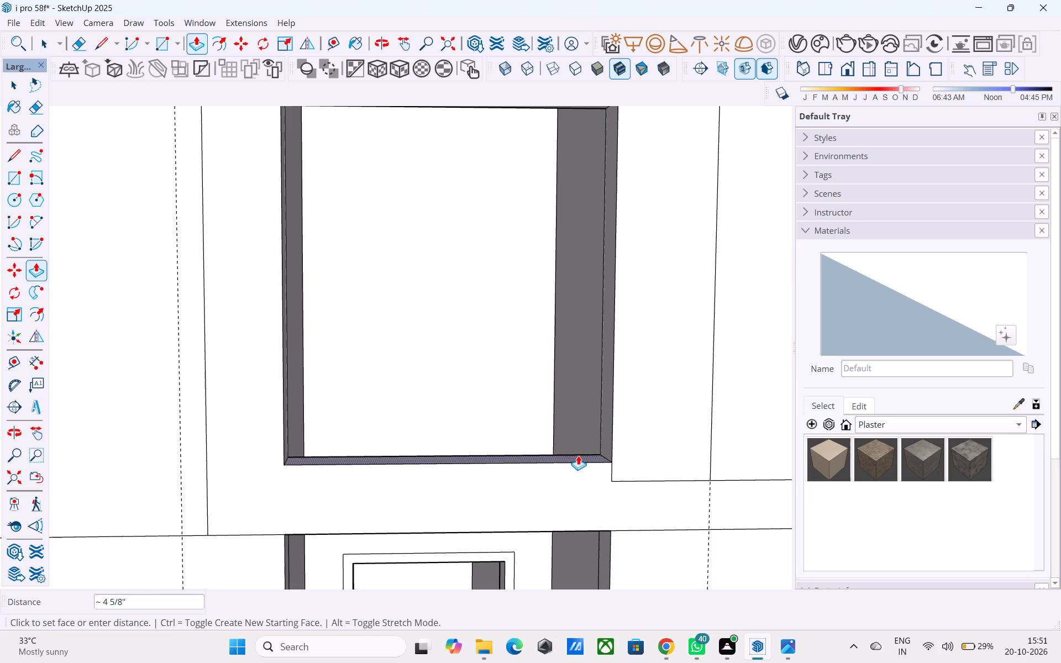
key(6)
key(shift+quotedbl)
key(Return)
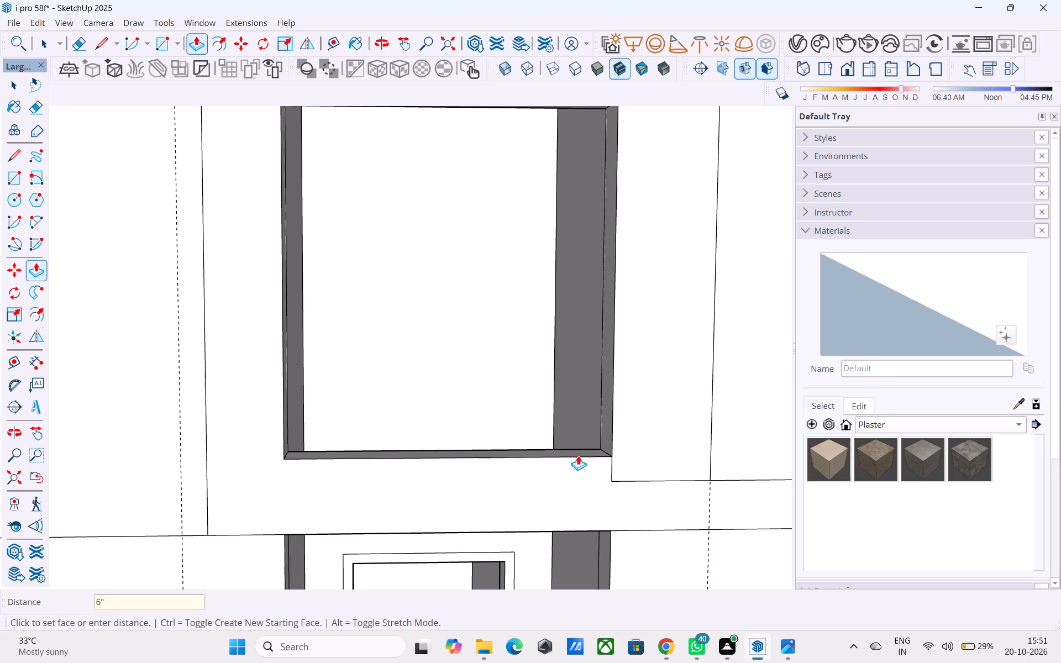
Draw a 9' 9" horizontal line from the upper central opening's lower right corner to the right-hand panel's right edge.
key(l)
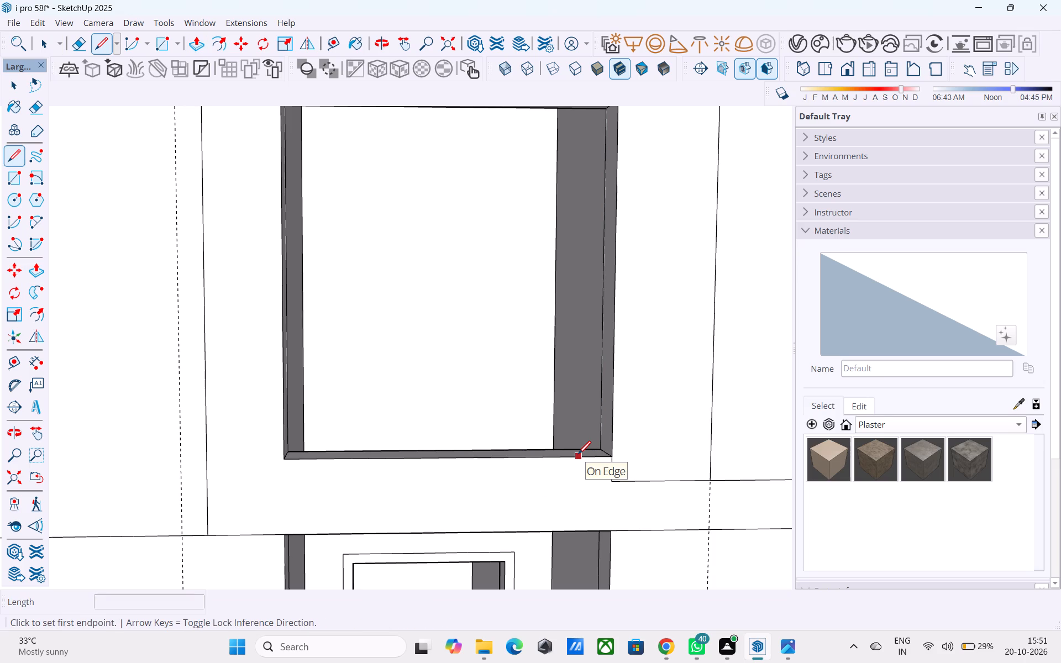
scroll(459, 571, down, 2)
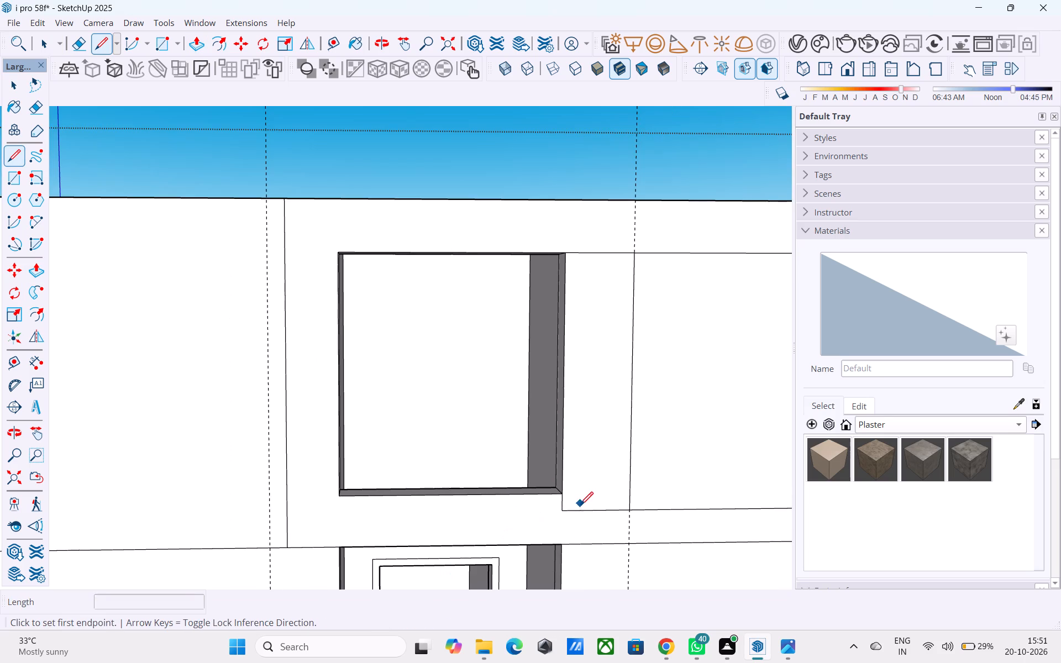
click(565, 494)
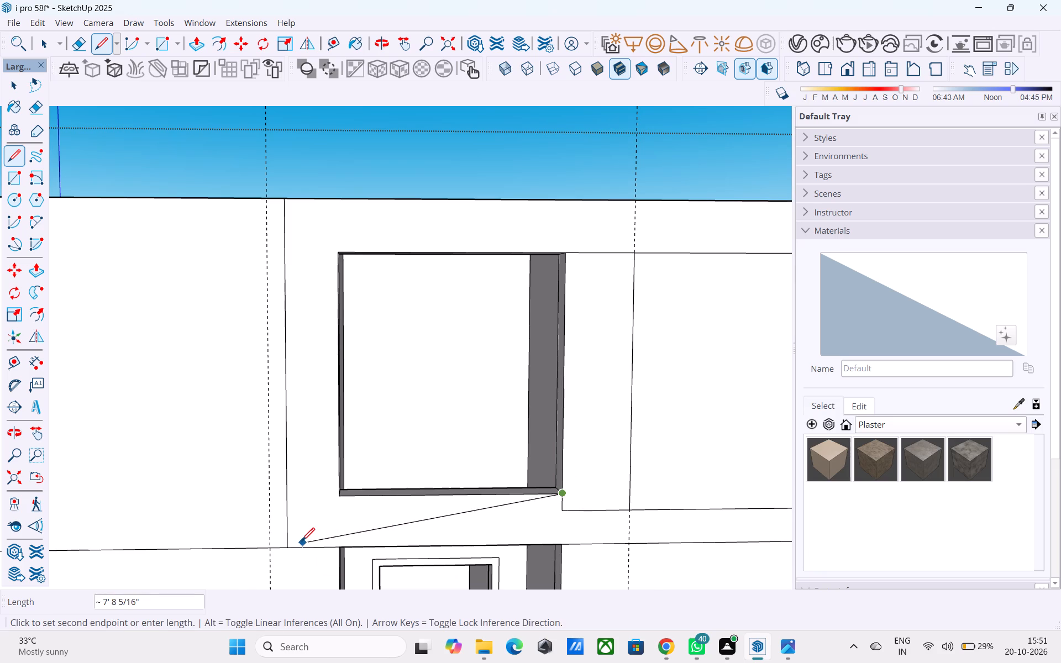
scroll(301, 536, down, 3)
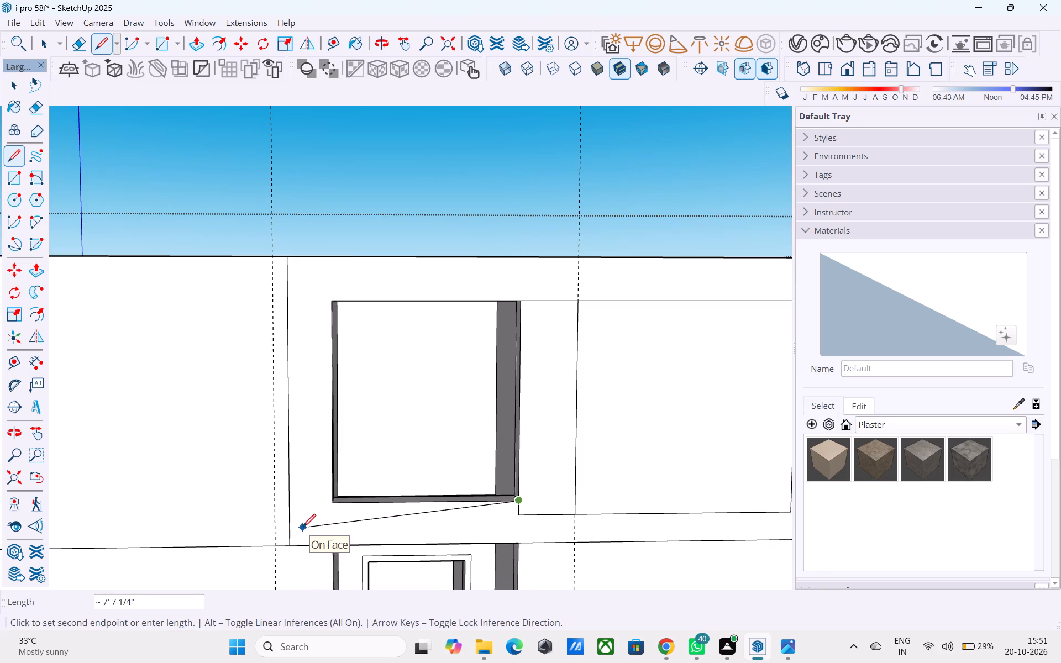
scroll(303, 528, down, 1)
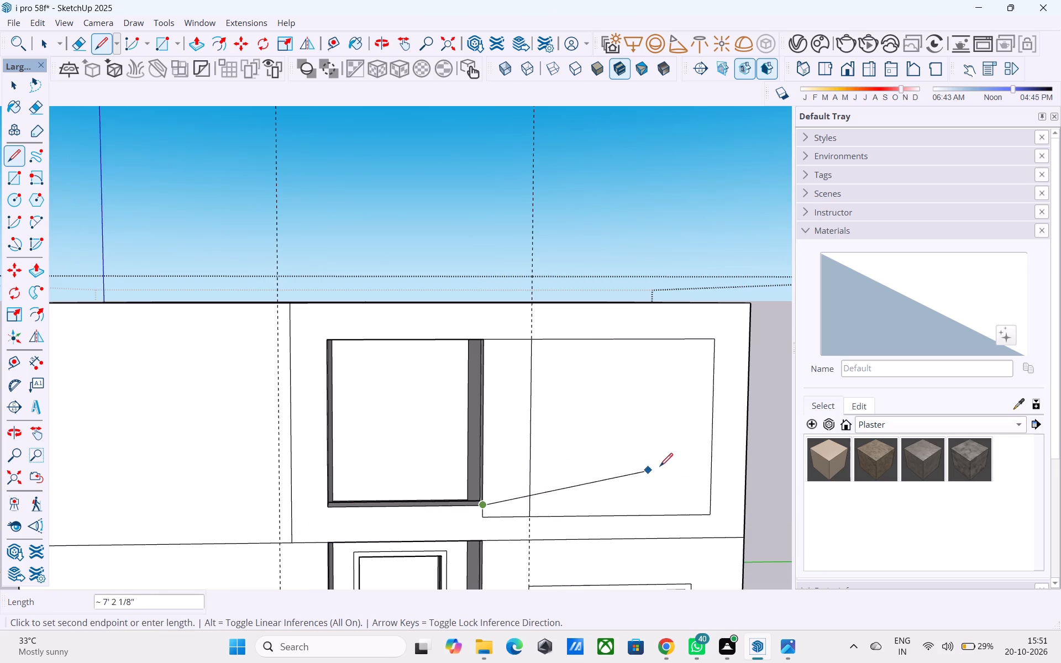
scroll(668, 473, down, 3)
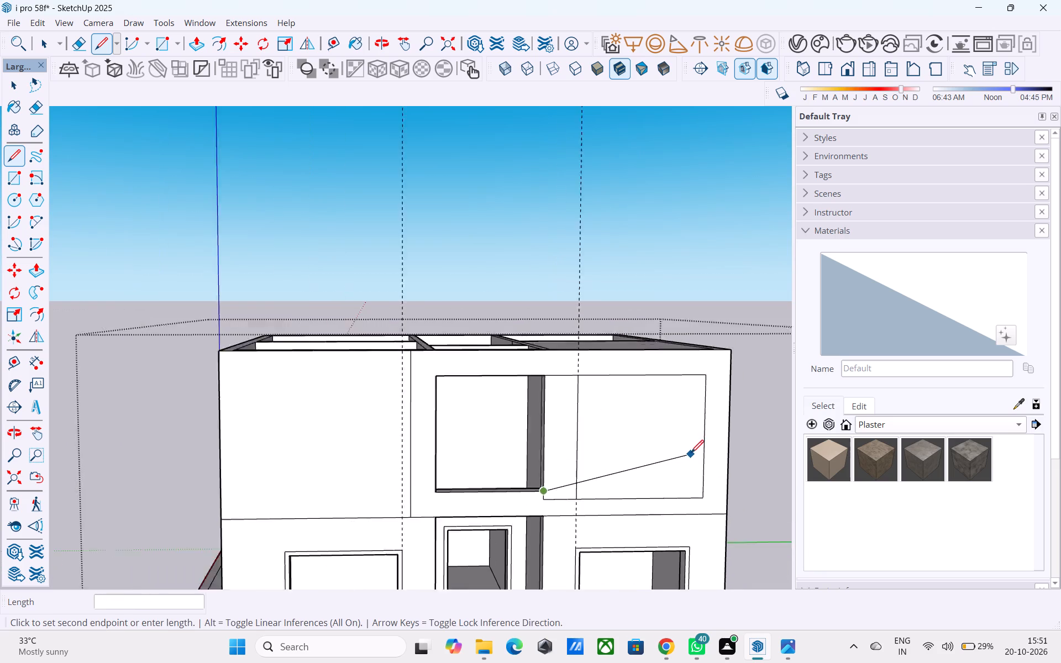
scroll(691, 454, down, 3)
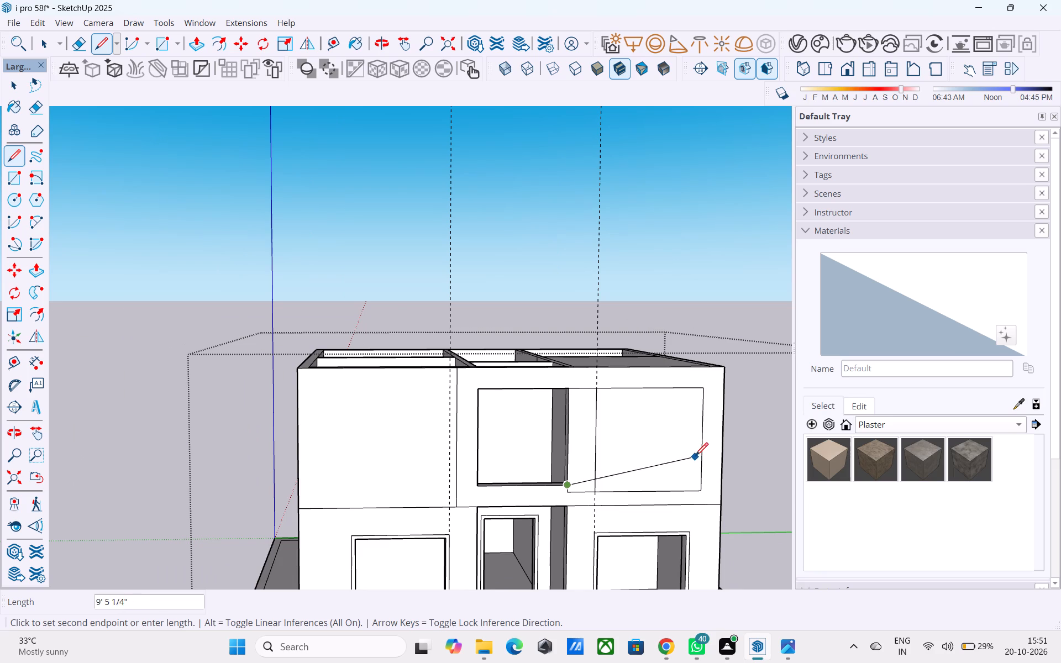
scroll(707, 450, down, 2)
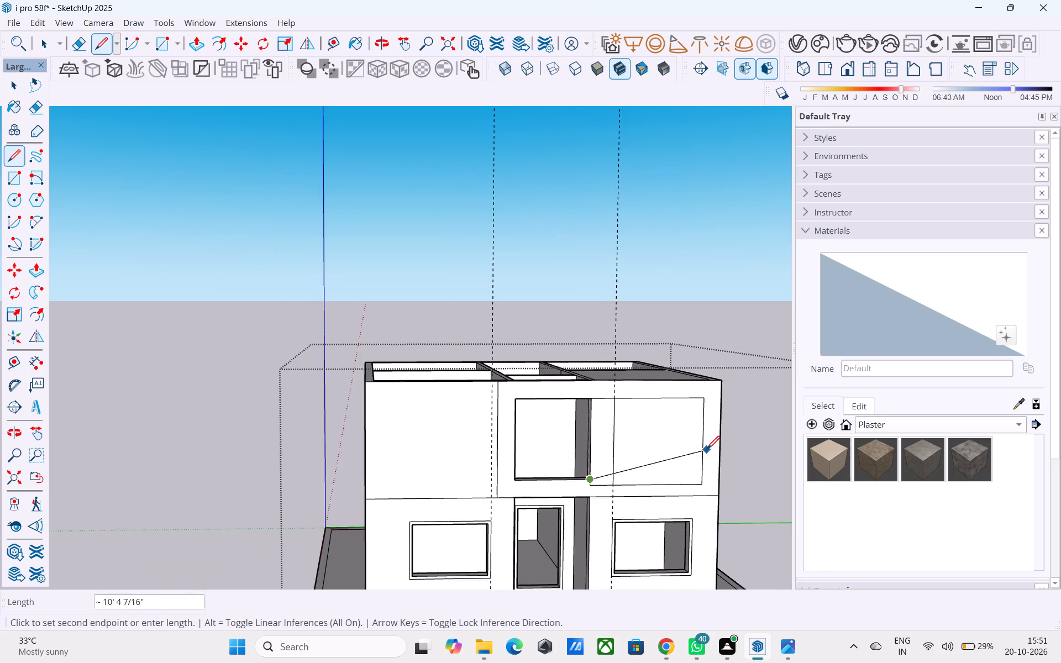
scroll(707, 450, down, 1)
middle_drag(707, 450, 680, 439)
scroll(680, 440, up, 4)
scroll(696, 485, up, 4)
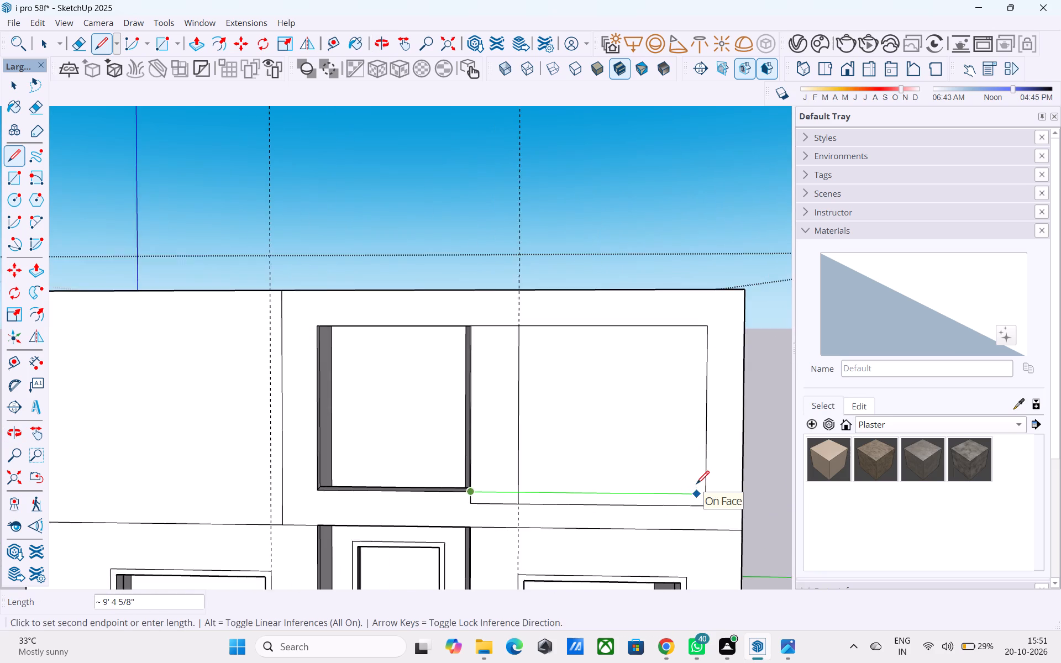
scroll(696, 485, up, 3)
click(710, 497)
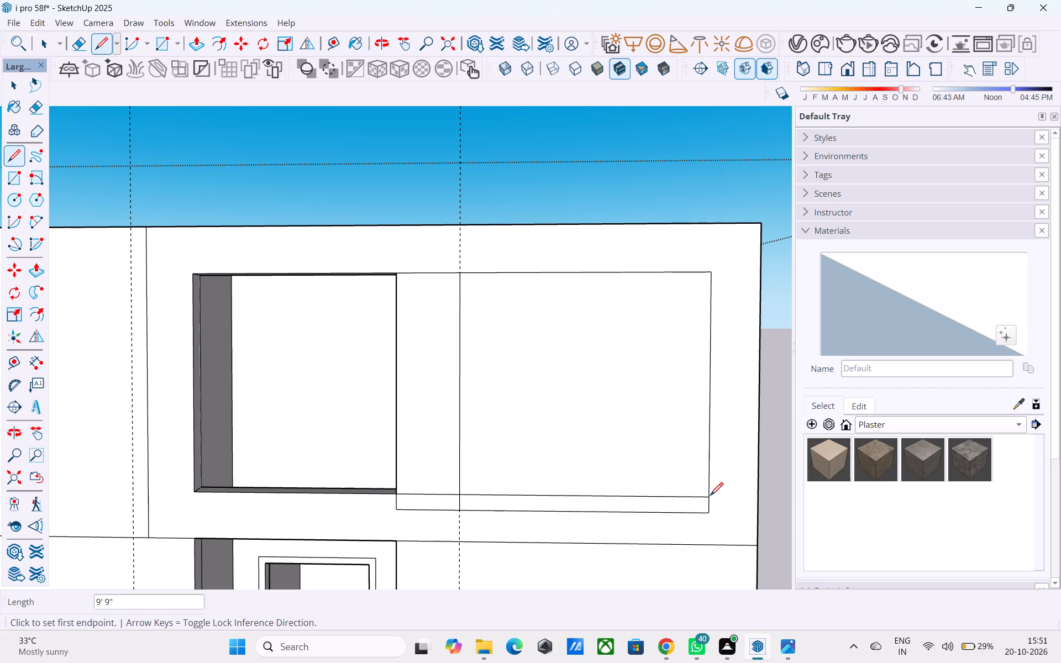
Erase the old bottom lines and vertical stubs below the new sill line, along with the vertical guide at the right-hand panel's left edge.
key(e)
scroll(695, 494, down, 2)
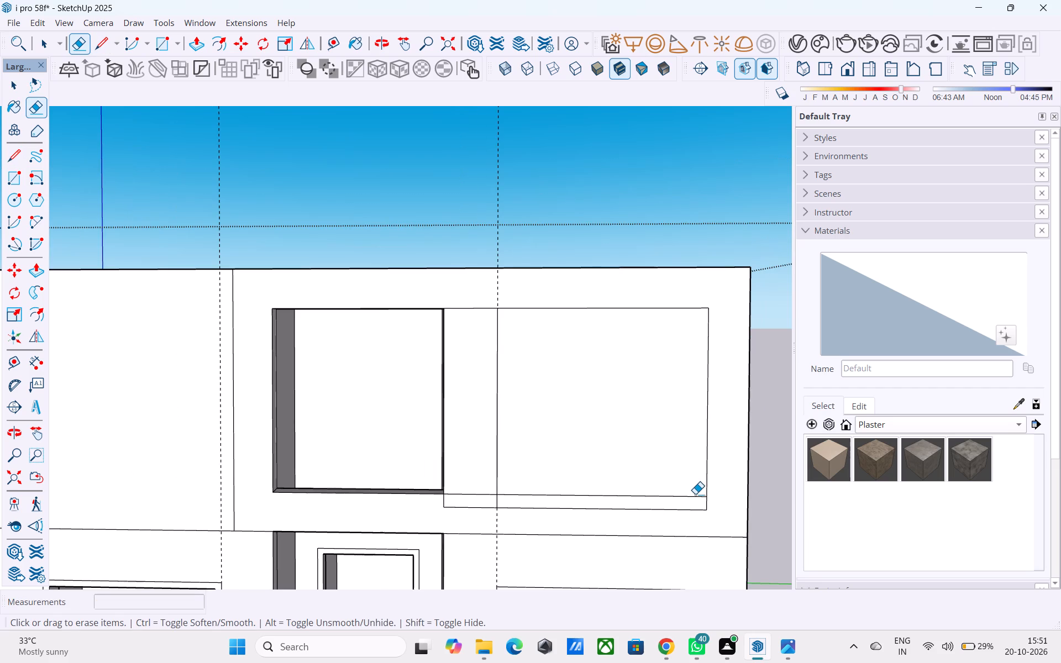
scroll(681, 463, down, 5)
scroll(472, 417, down, 6)
scroll(504, 457, up, 2)
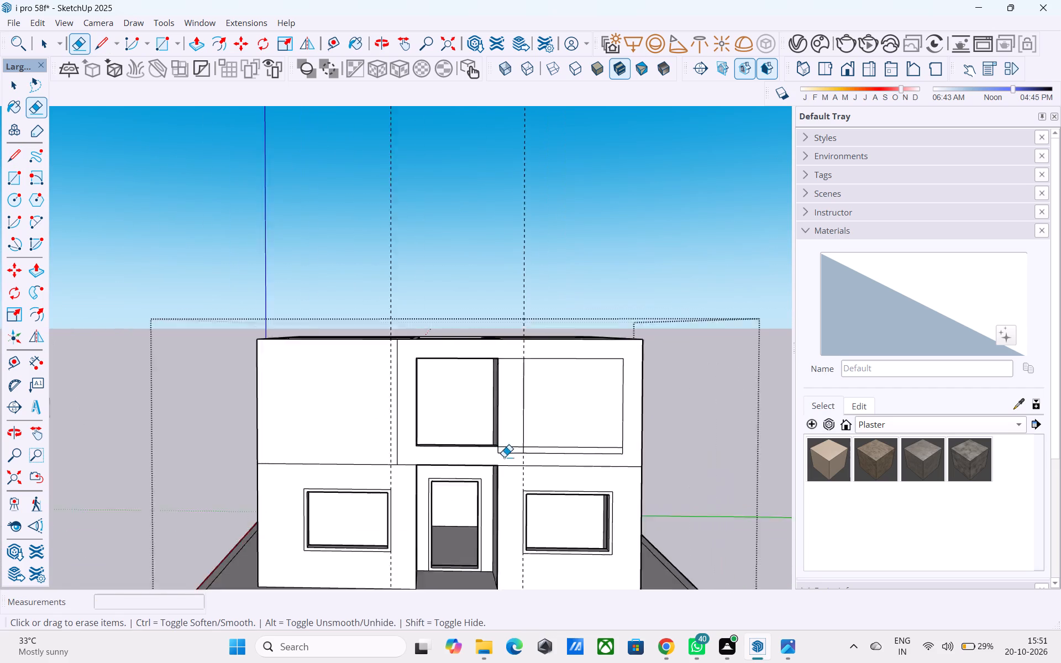
scroll(504, 457, up, 14)
drag(498, 436, 481, 443)
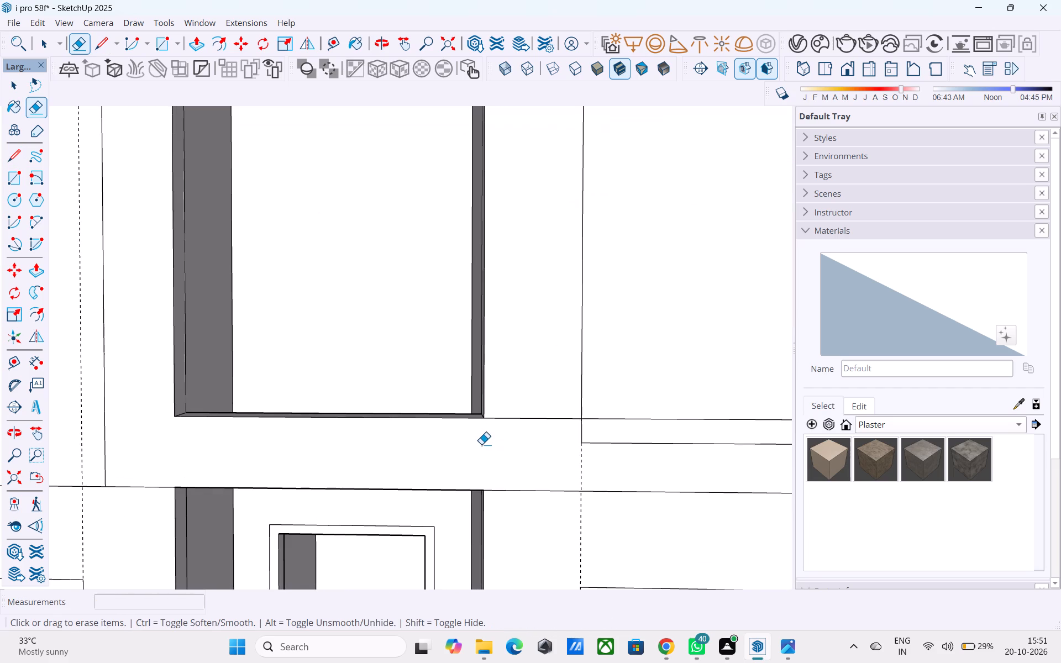
scroll(405, 475, down, 5)
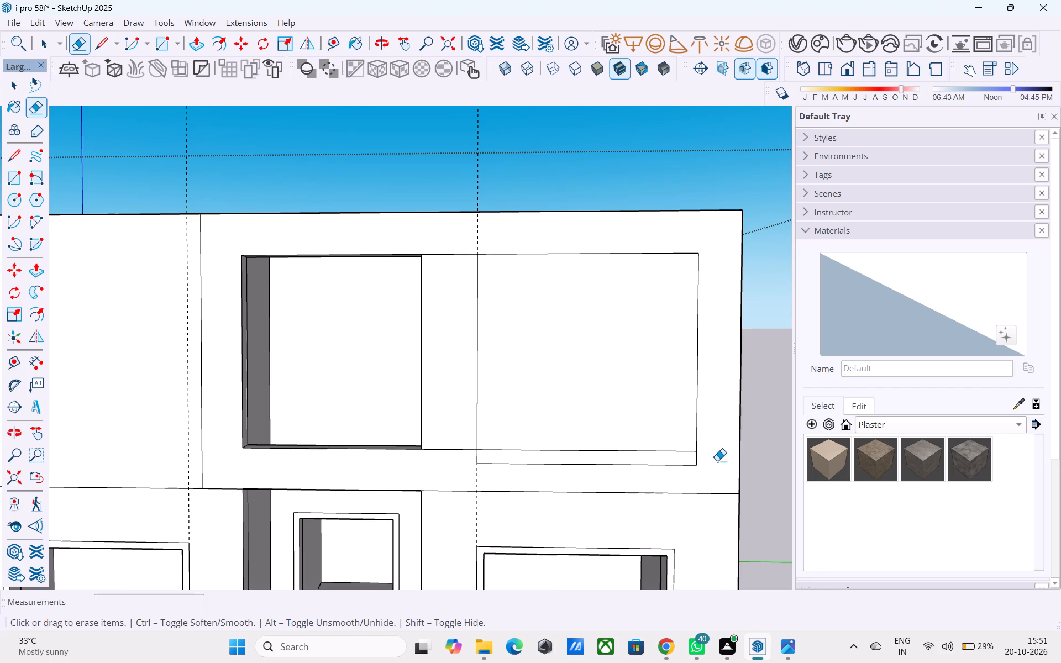
scroll(718, 461, up, 8)
drag(684, 460, 664, 472)
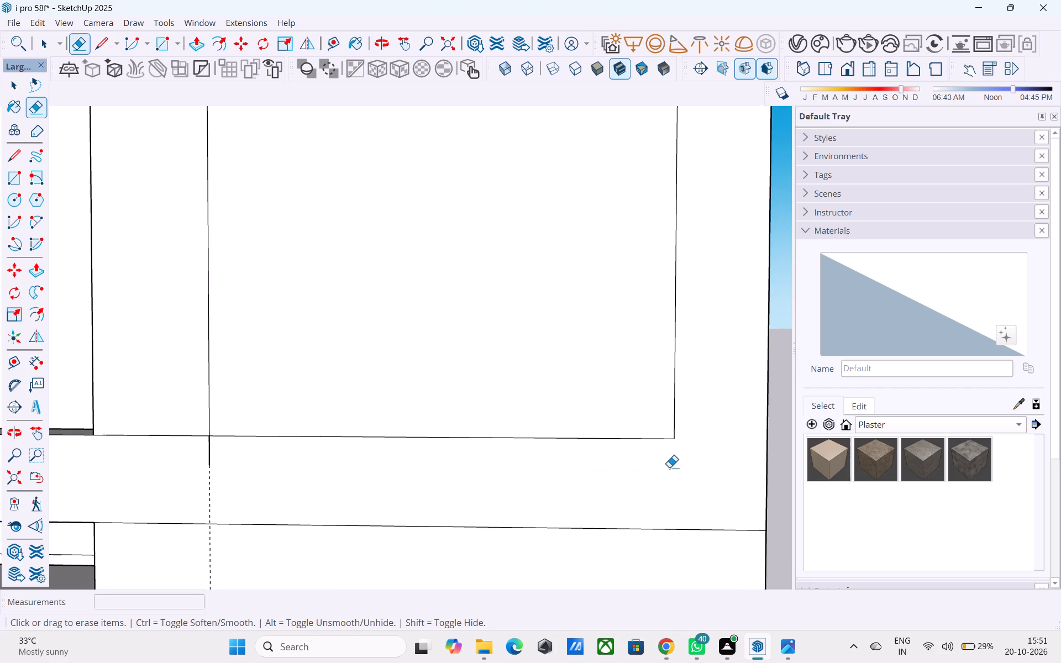
scroll(670, 466, down, 9)
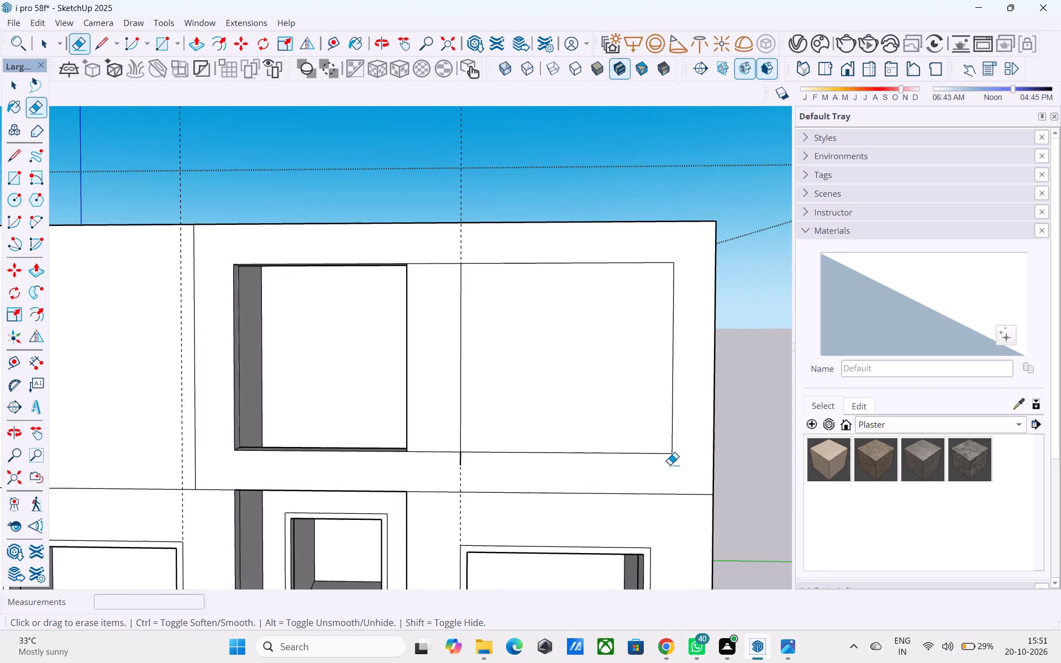
scroll(427, 468, up, 5)
click(480, 460)
drag(489, 457, 475, 463)
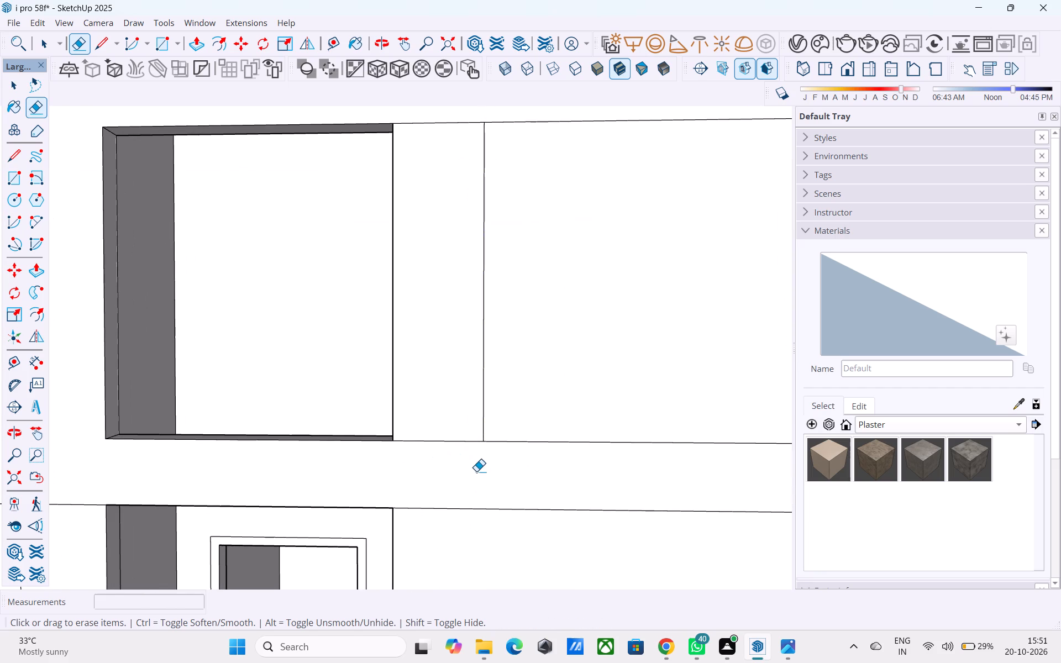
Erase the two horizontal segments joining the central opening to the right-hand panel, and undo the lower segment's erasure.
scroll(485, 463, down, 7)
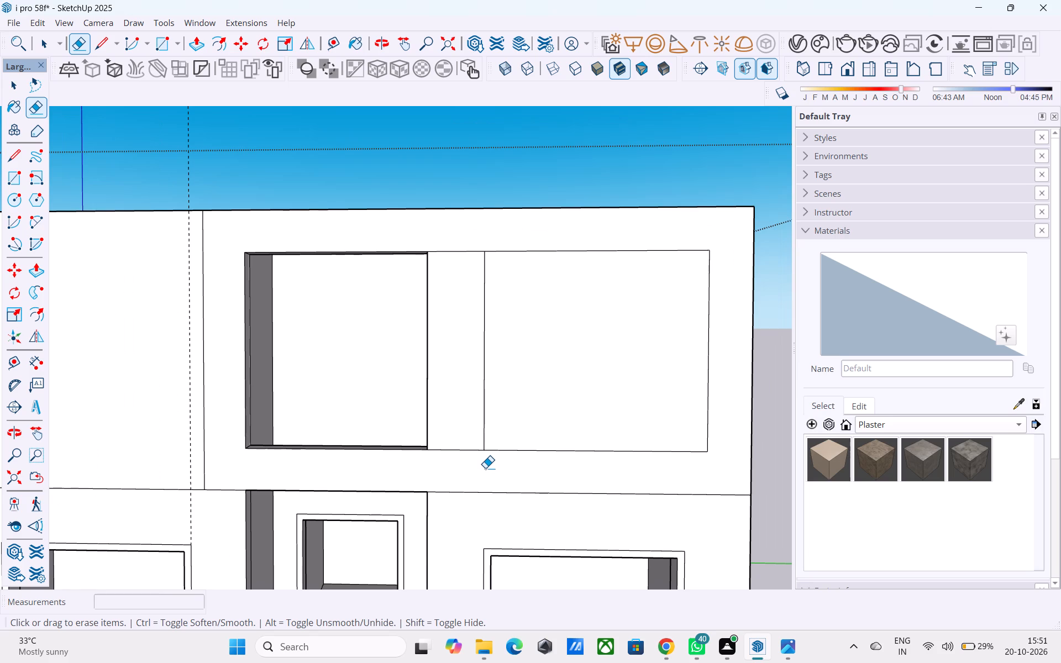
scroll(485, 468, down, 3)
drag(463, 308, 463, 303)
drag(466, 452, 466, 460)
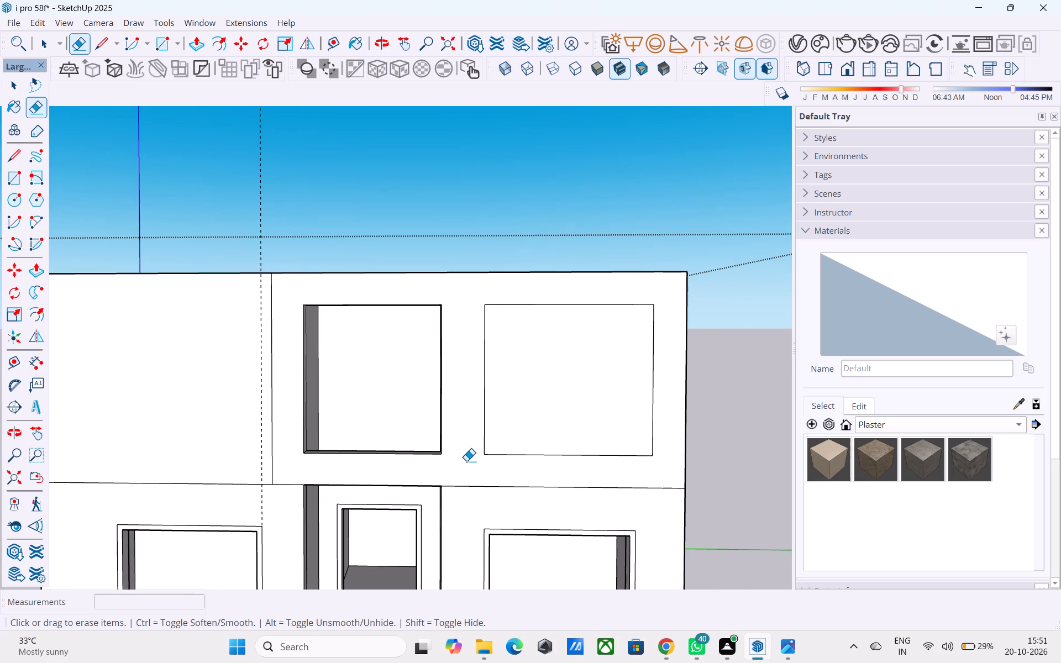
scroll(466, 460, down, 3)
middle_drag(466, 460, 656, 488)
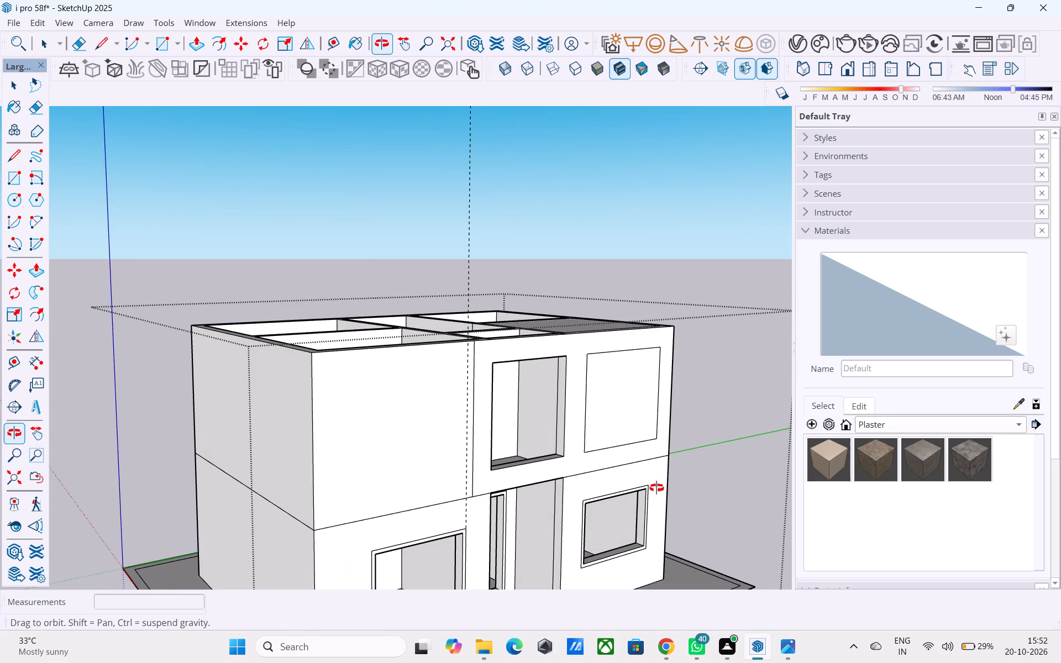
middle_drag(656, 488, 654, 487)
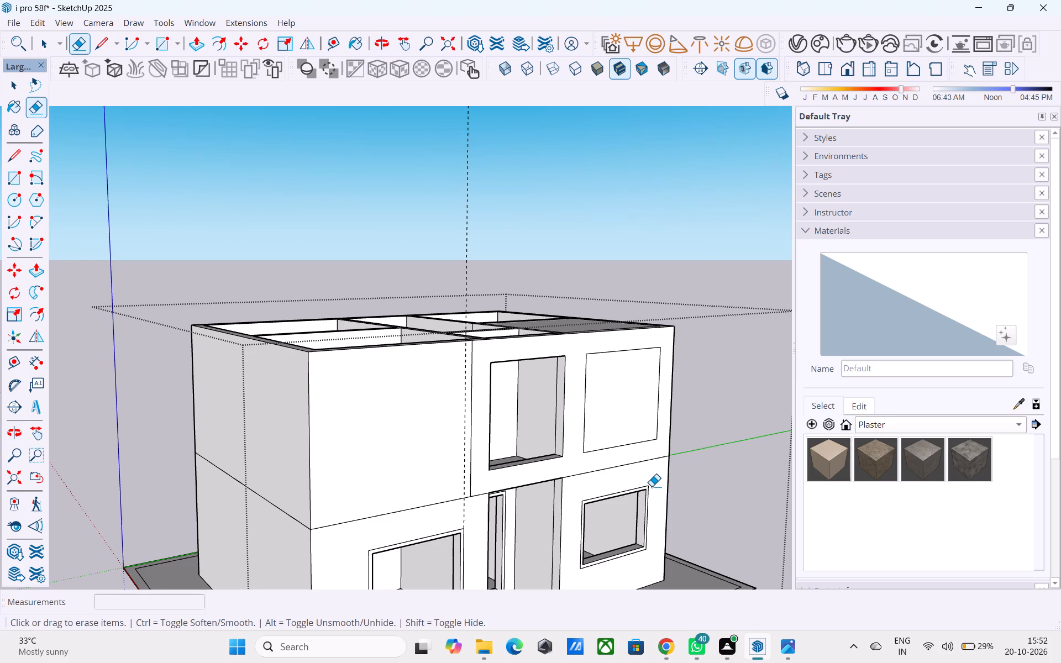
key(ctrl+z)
Draw a 2' line from the central opening's upper right corner to the right-hand panel's upper left corner.
scroll(627, 534, down, 1)
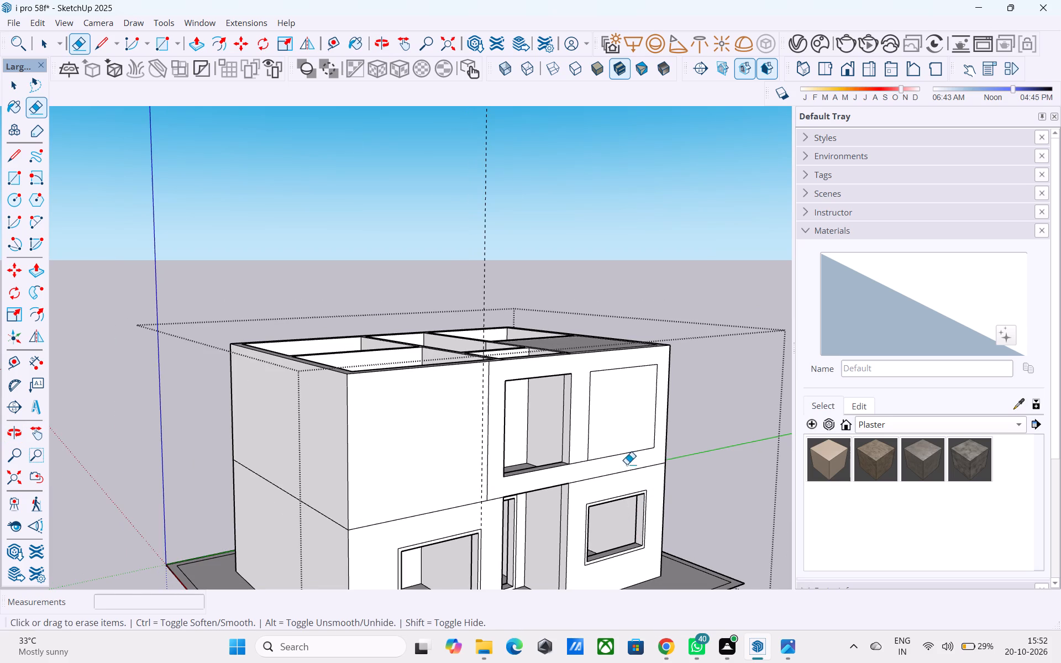
click(108, 43)
middle_drag(542, 198, 350, 220)
scroll(376, 233, down, 5)
scroll(435, 320, up, 10)
middle_drag(433, 365, 466, 296)
scroll(469, 298, up, 2)
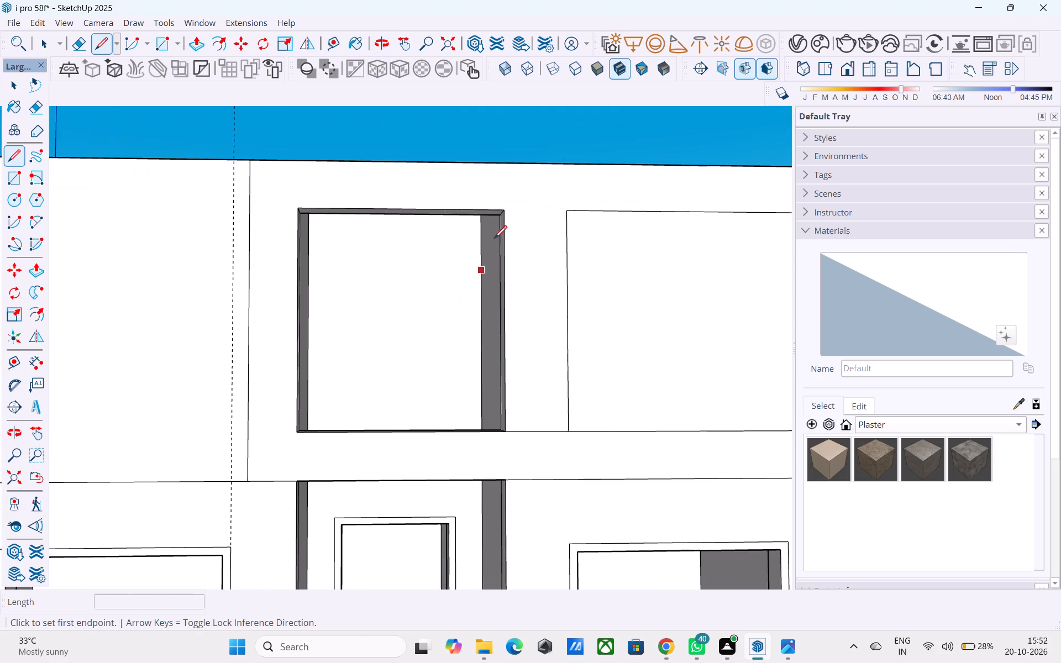
click(503, 211)
click(570, 208)
Push the upper storey's right-hand panel in 9" through the front wall to cut an opening.
scroll(529, 434, down, 3)
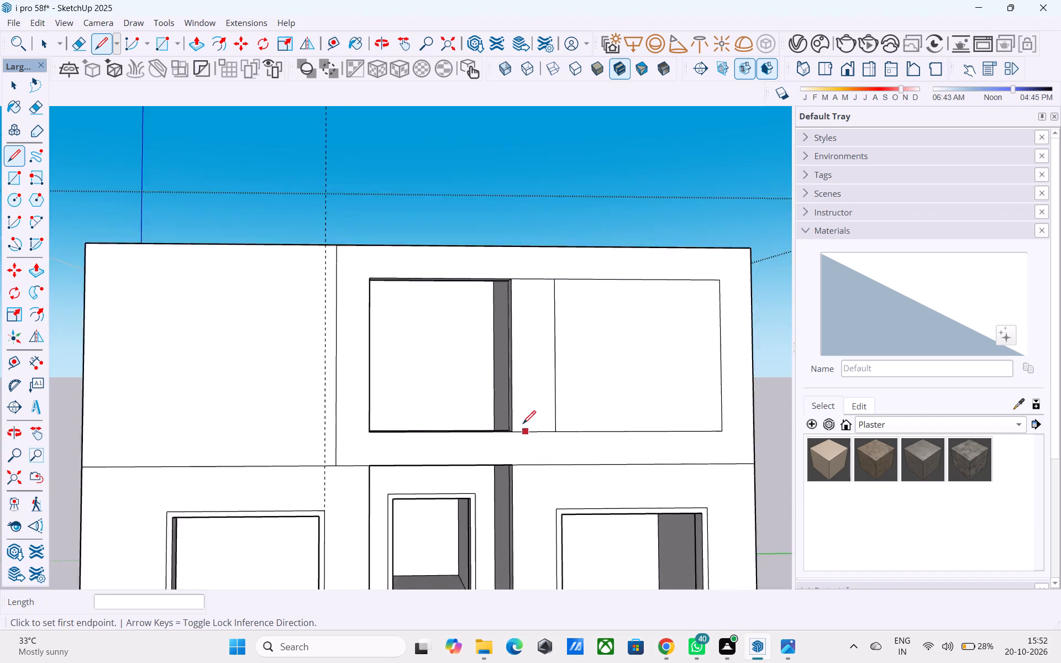
scroll(523, 425, down, 3)
middle_drag(472, 348, 471, 399)
scroll(403, 282, down, 4)
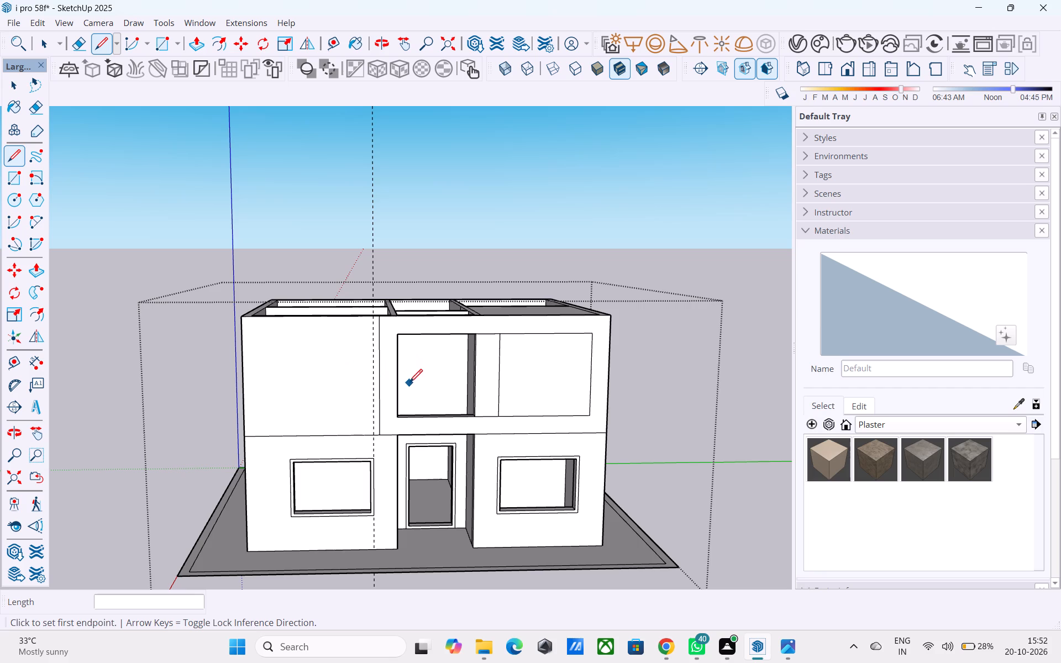
scroll(385, 332, down, 3)
middle_drag(351, 296, 372, 285)
scroll(507, 389, up, 7)
key(space)
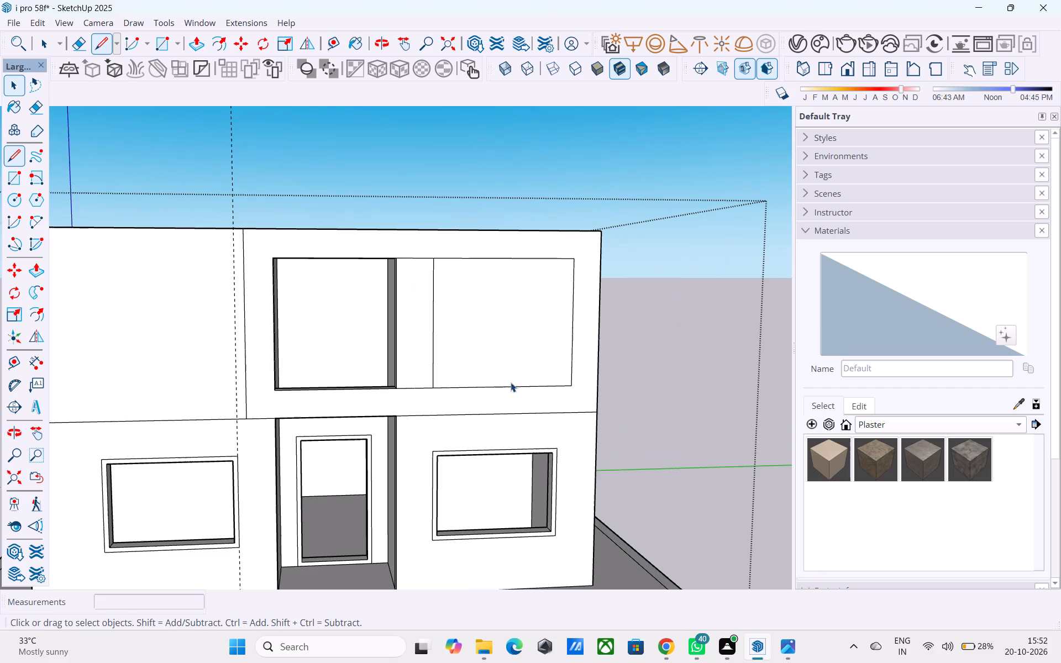
click(498, 366)
key(p)
click(493, 360)
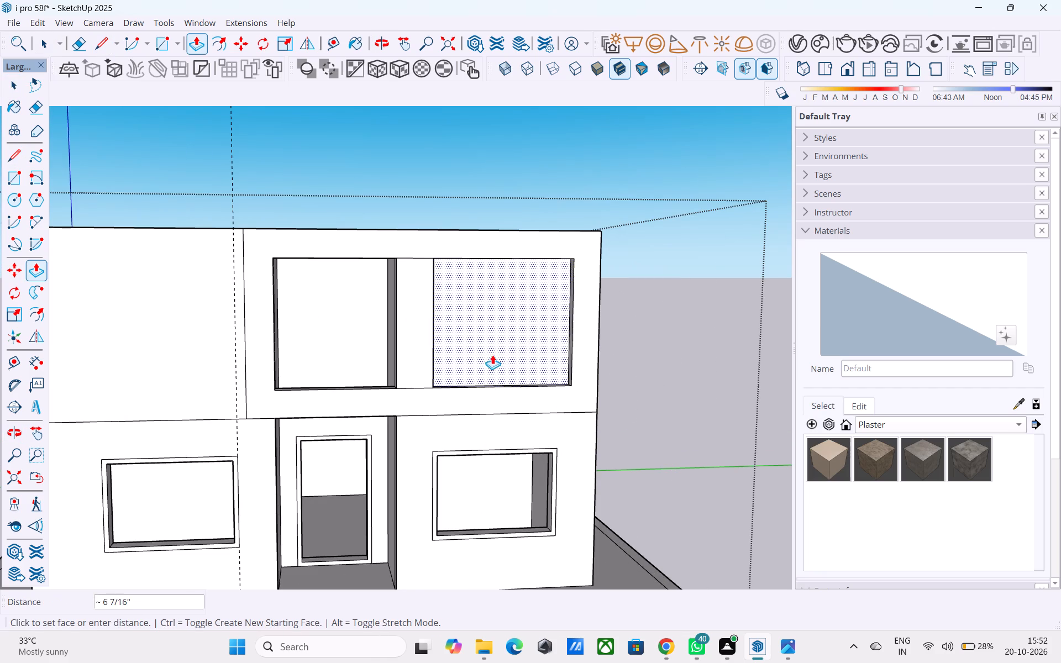
click(490, 345)
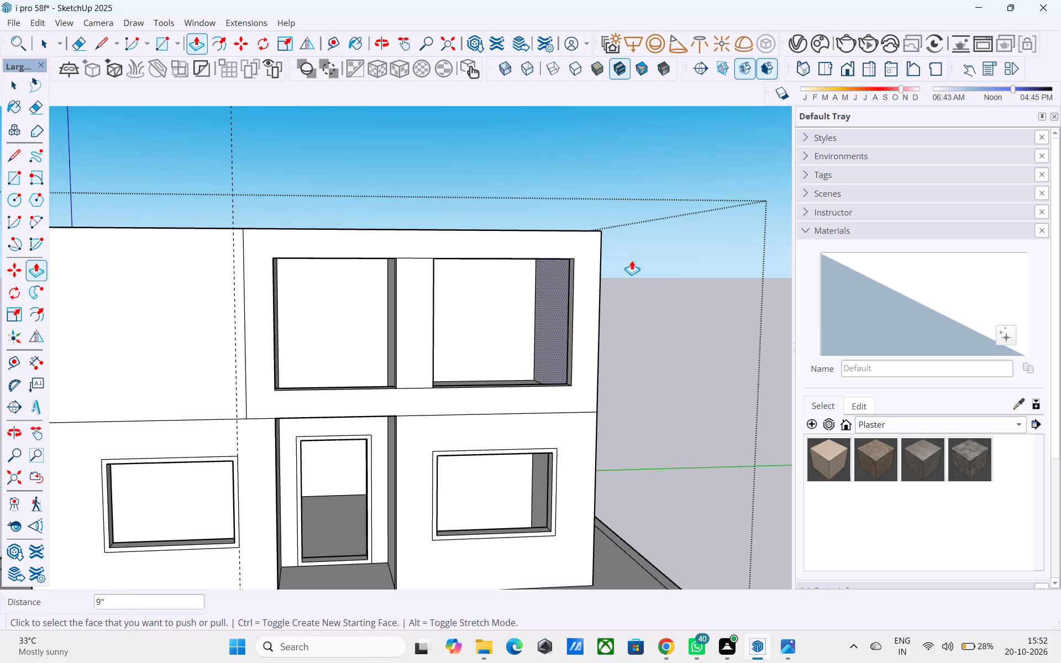
Examine the whole house from the front and from above, including the upper storey's openings.
scroll(653, 246, down, 5)
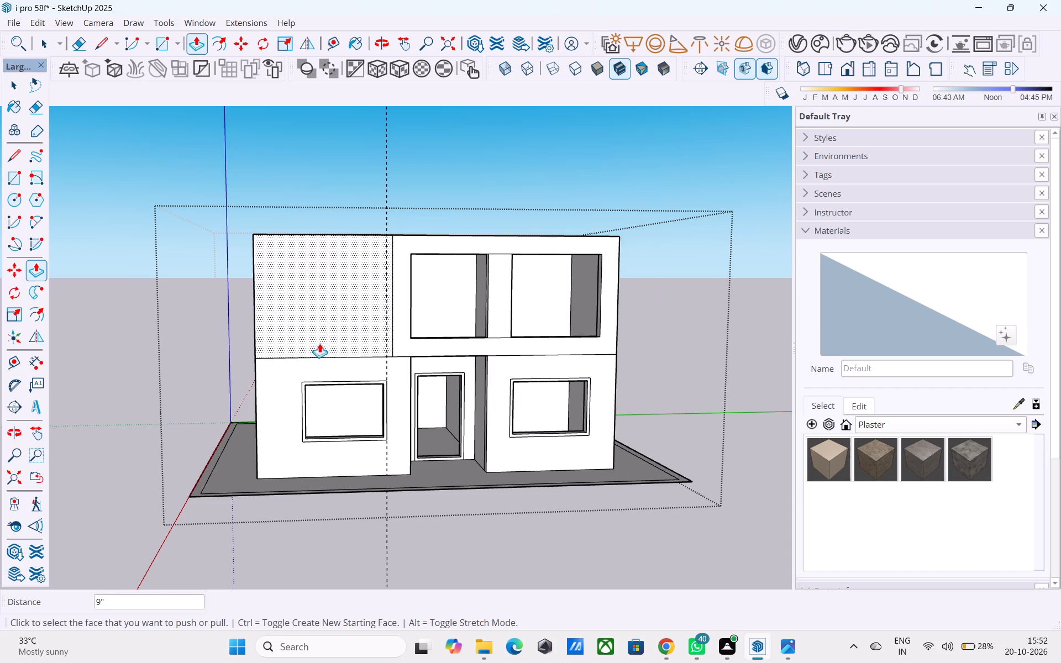
scroll(401, 359, down, 5)
scroll(285, 398, down, 3)
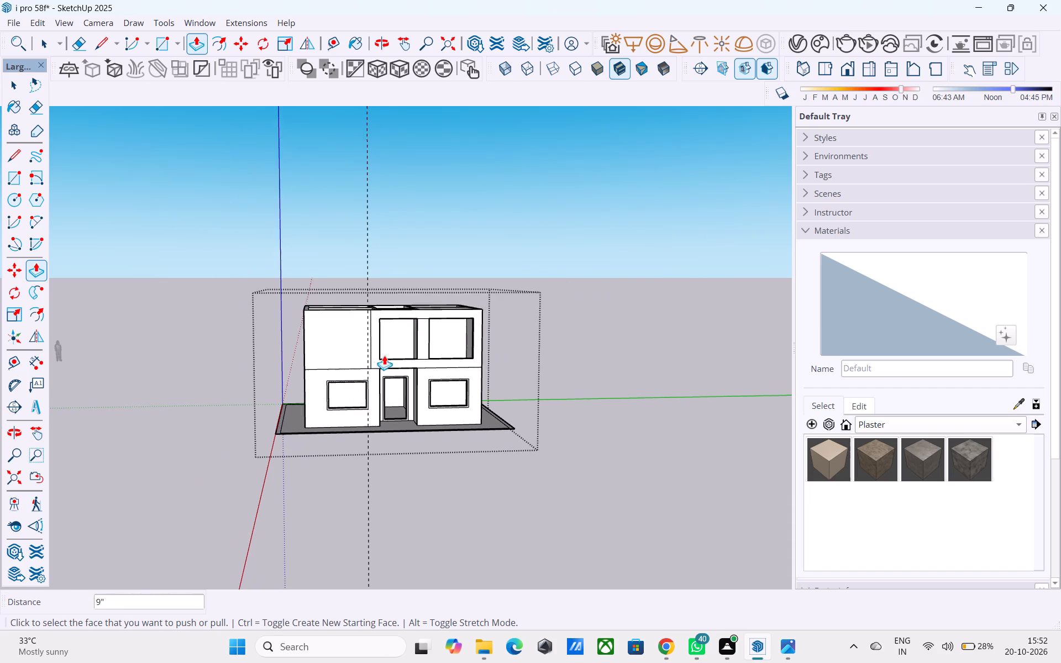
middle_drag(392, 352, 394, 331)
scroll(376, 312, up, 4)
scroll(376, 311, down, 3)
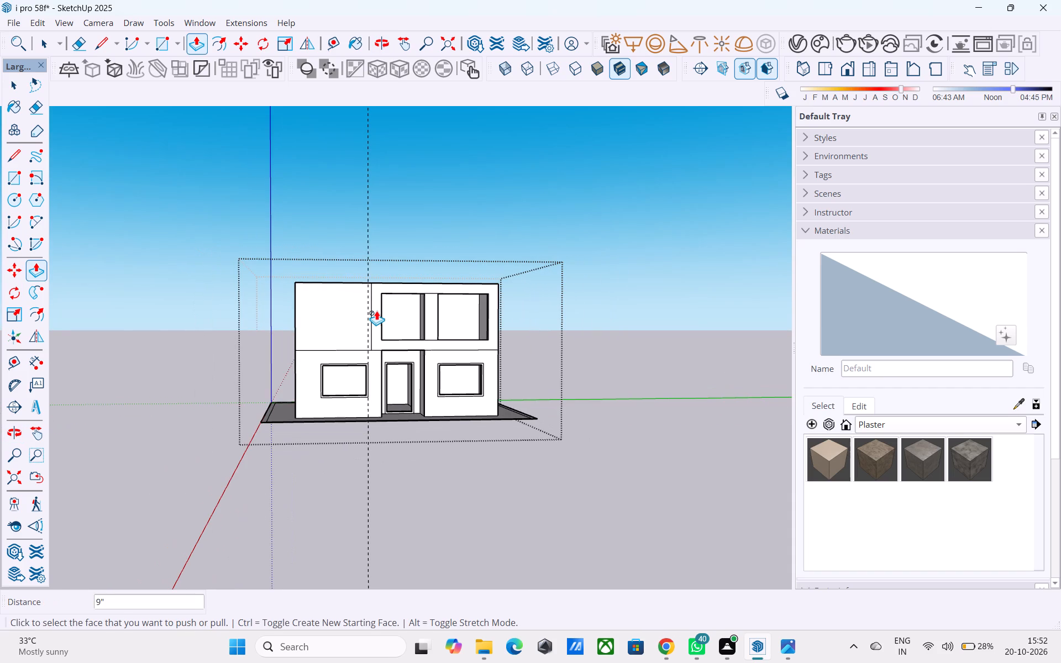
scroll(376, 311, down, 3)
middle_drag(376, 310, 409, 408)
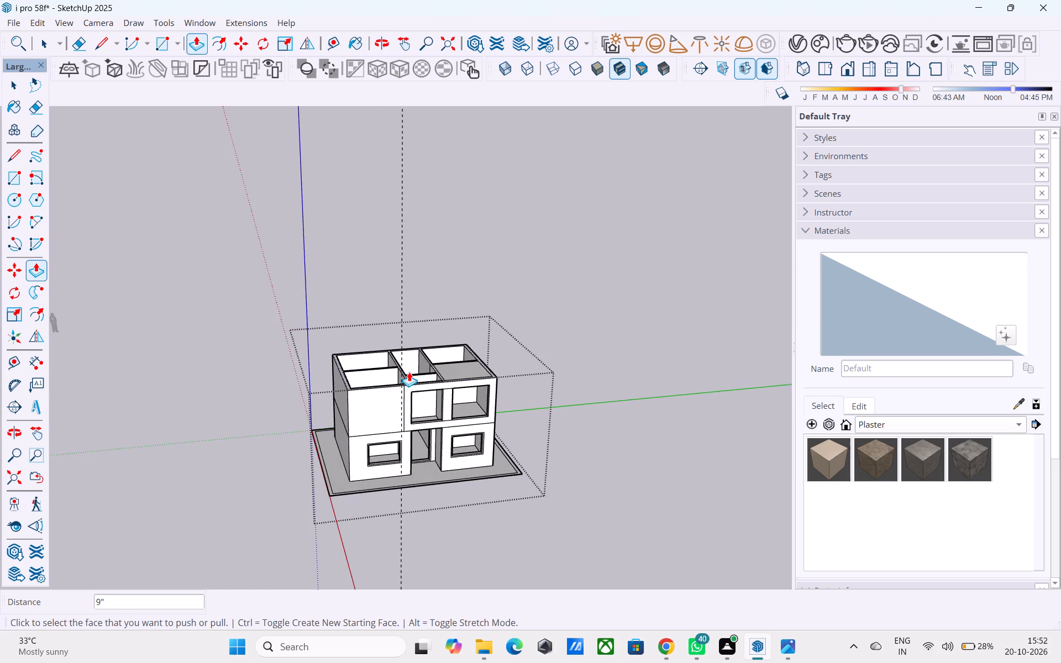
scroll(409, 372, up, 5)
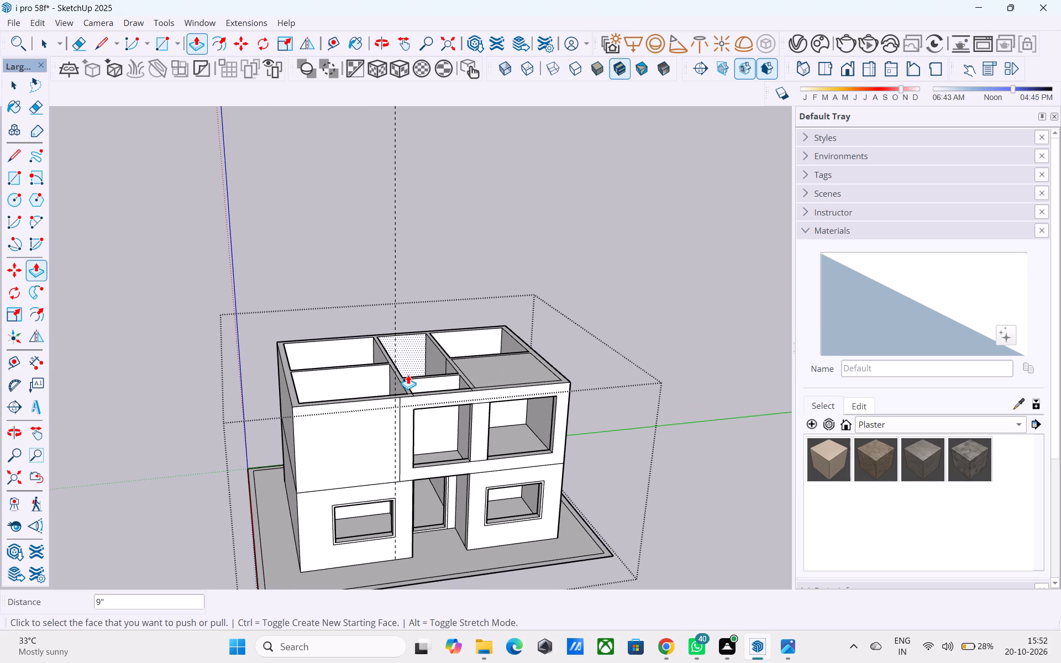
Examine the upper storey's open rooms and the front facade openings.
scroll(408, 375, up, 3)
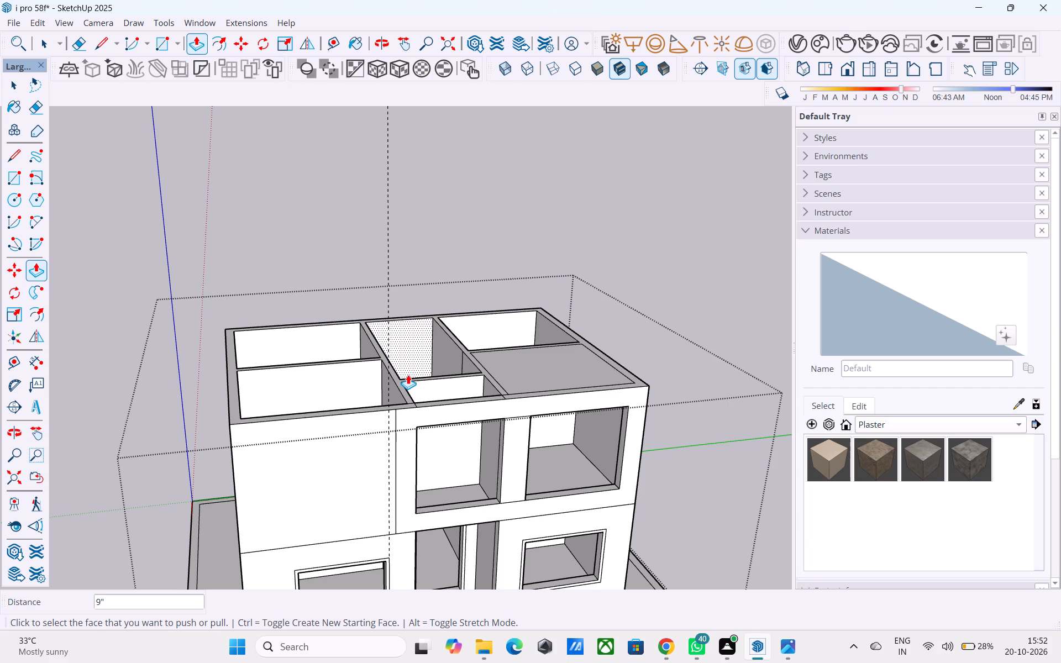
scroll(408, 375, down, 1)
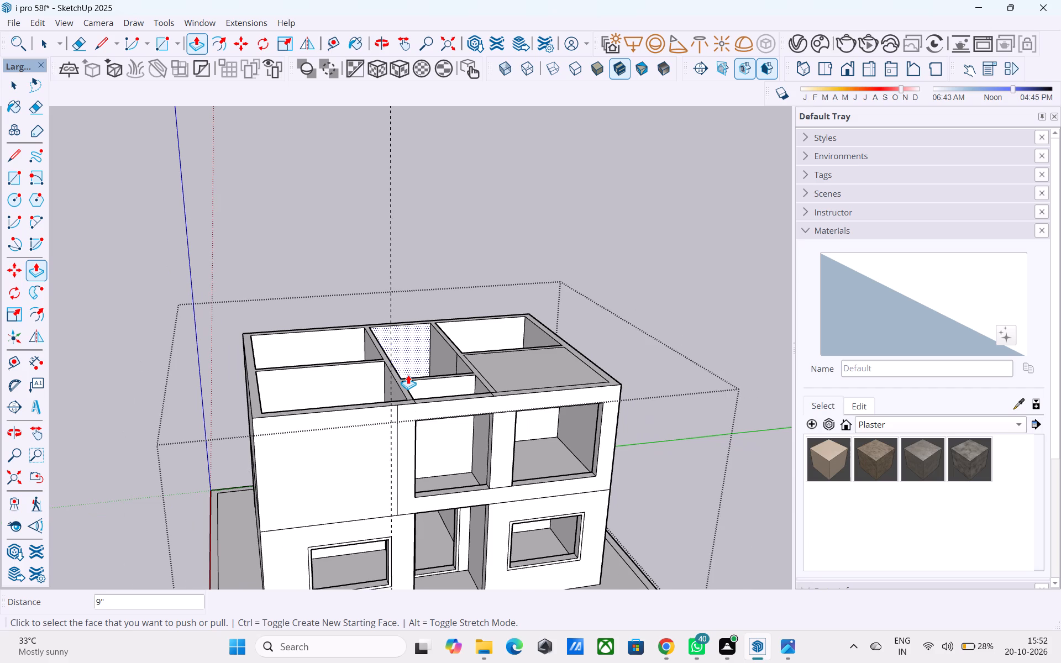
middle_drag(408, 375, 406, 368)
scroll(406, 368, up, 1)
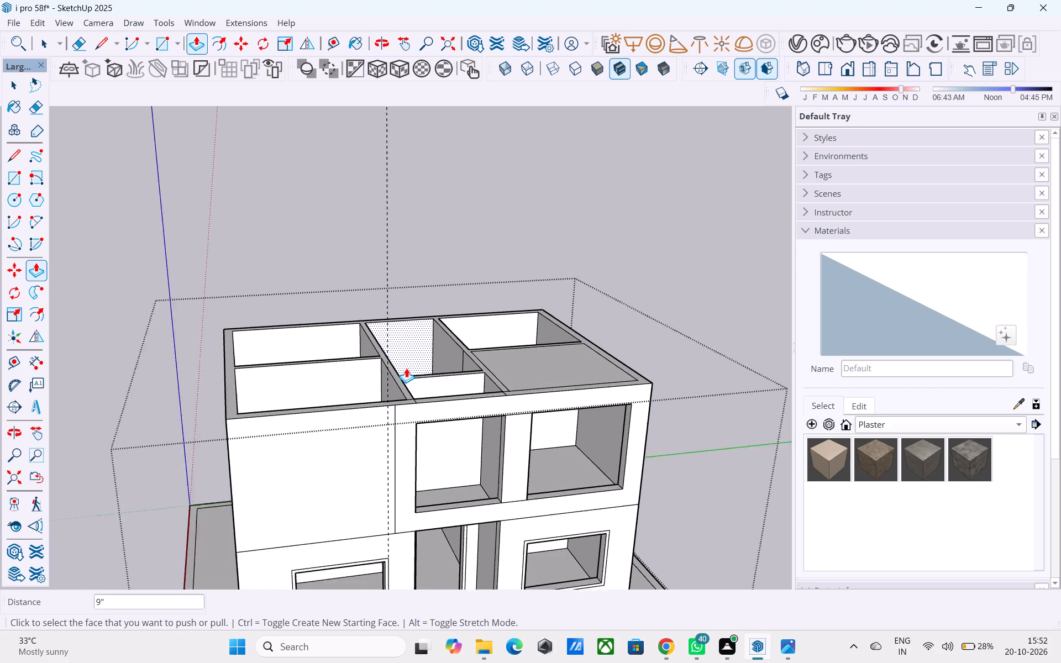
scroll(406, 368, up, 3)
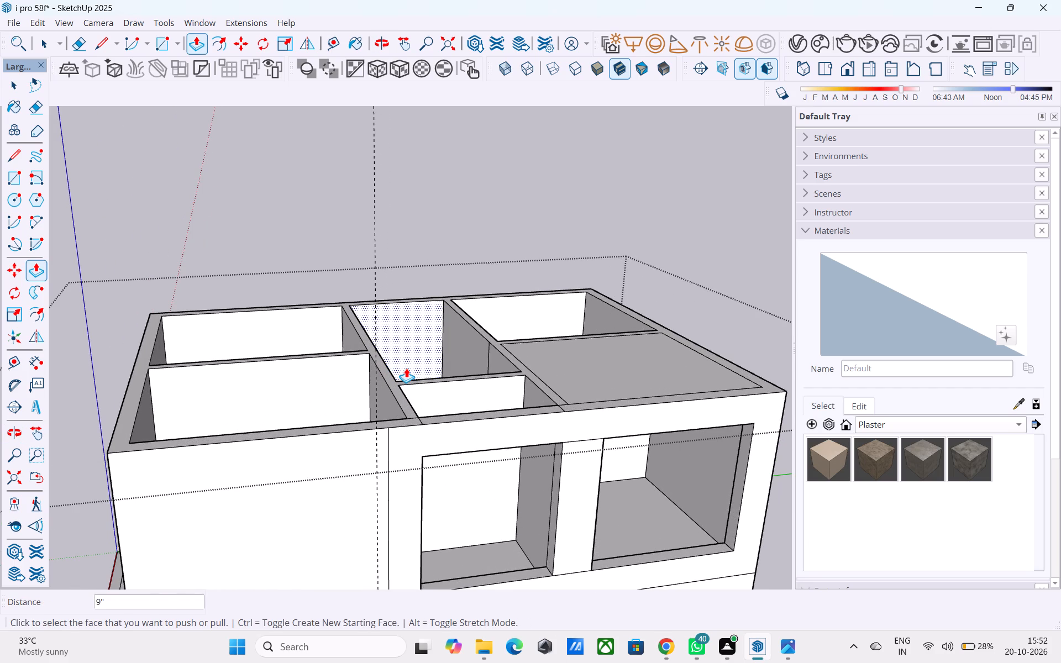
scroll(402, 354, down, 6)
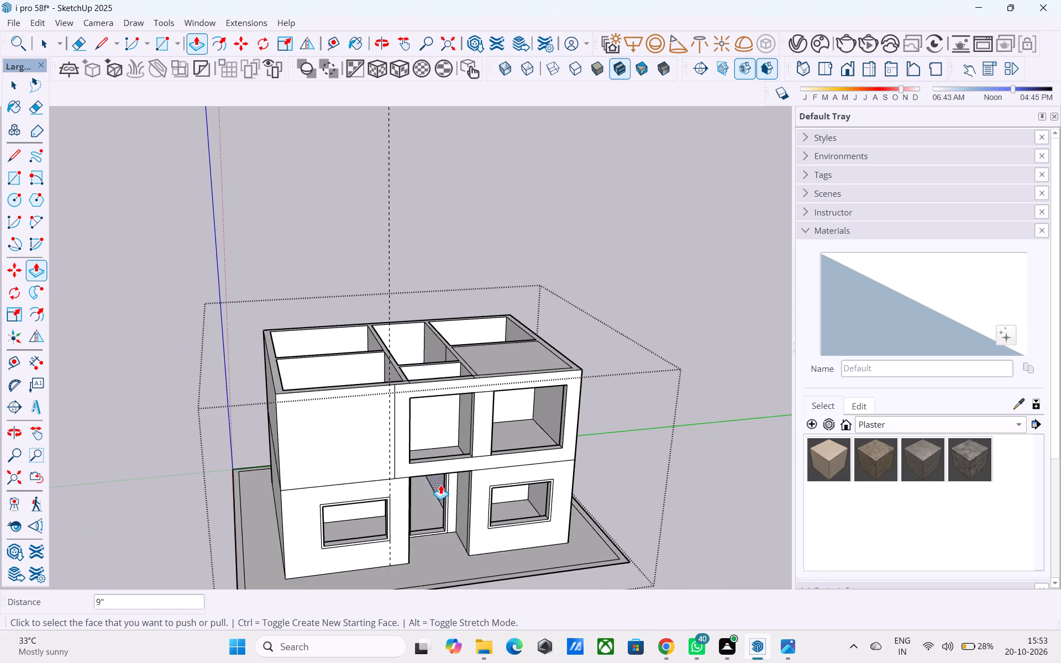
scroll(440, 485, down, 4)
middle_drag(440, 483, 419, 433)
scroll(416, 448, up, 6)
scroll(449, 458, down, 4)
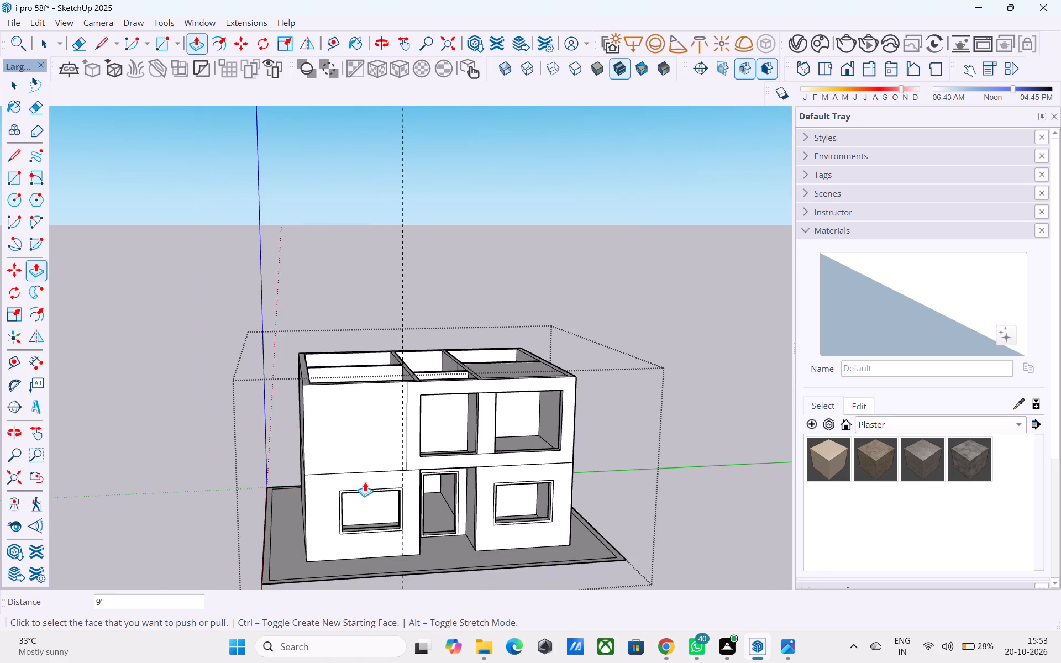
Erase the horizontal edge between the storeys on the plain left-hand section of the front wall.
middle_drag(351, 482, 346, 452)
scroll(346, 452, up, 8)
key(e)
drag(360, 460, 363, 469)
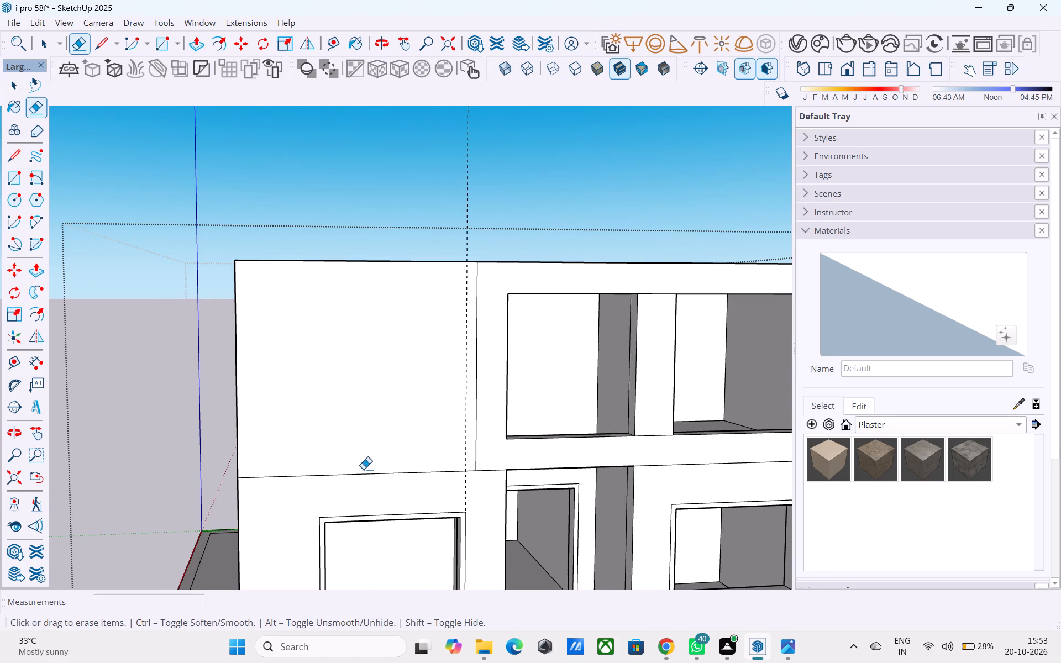
drag(363, 469, 366, 477)
scroll(372, 423, down, 4)
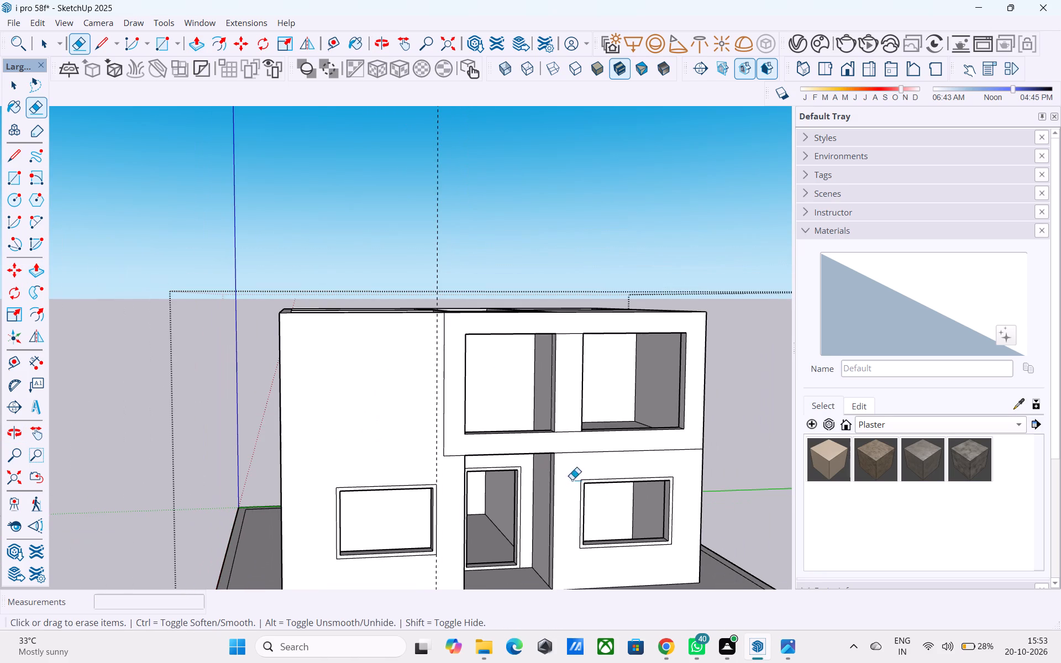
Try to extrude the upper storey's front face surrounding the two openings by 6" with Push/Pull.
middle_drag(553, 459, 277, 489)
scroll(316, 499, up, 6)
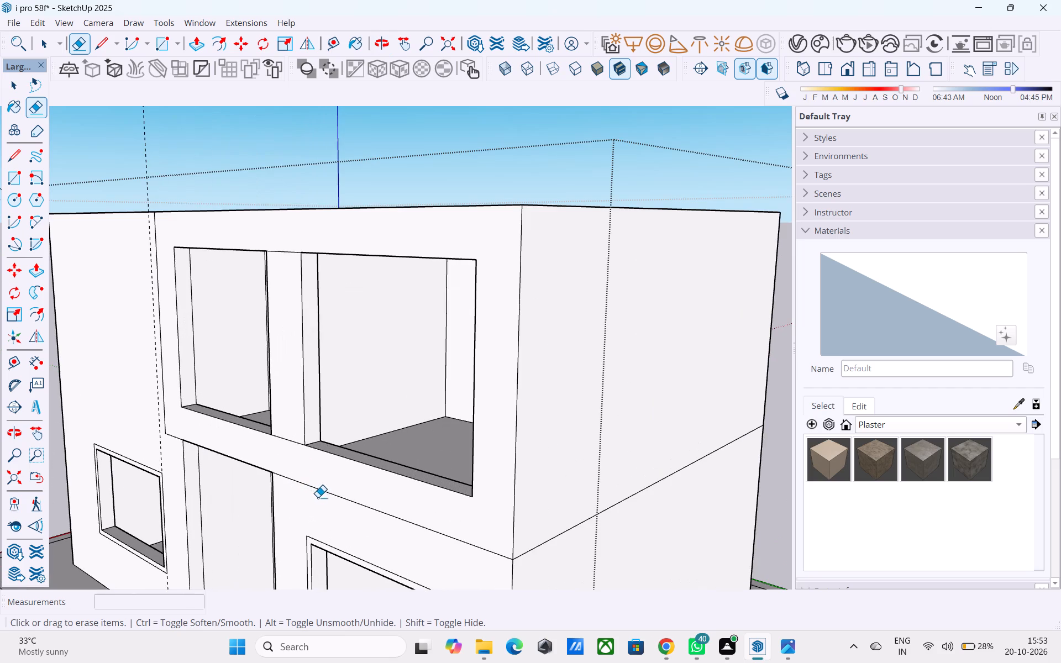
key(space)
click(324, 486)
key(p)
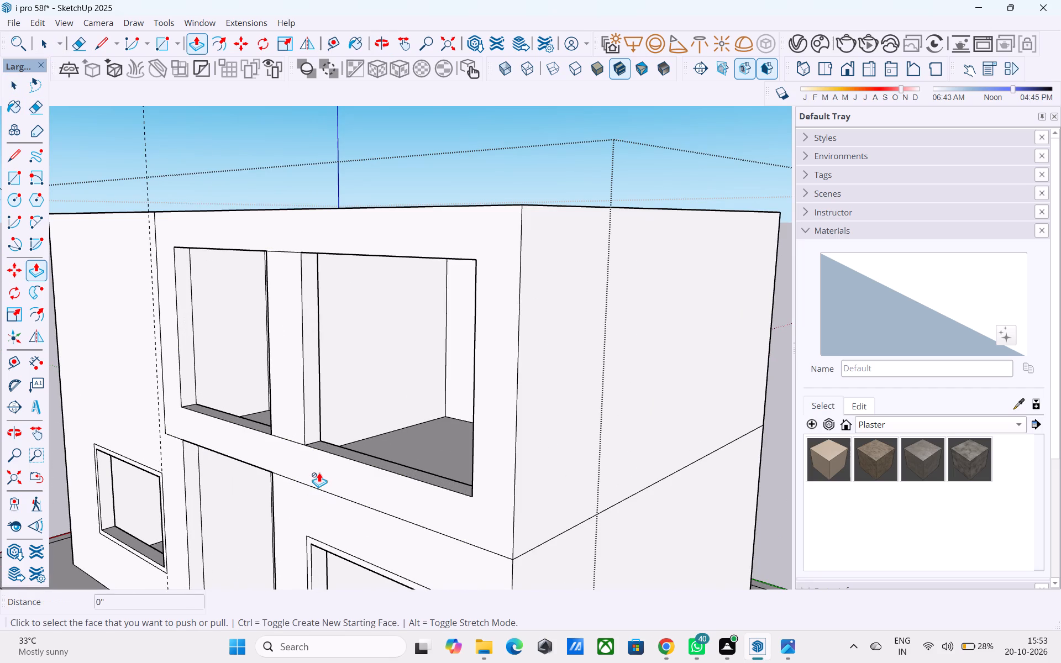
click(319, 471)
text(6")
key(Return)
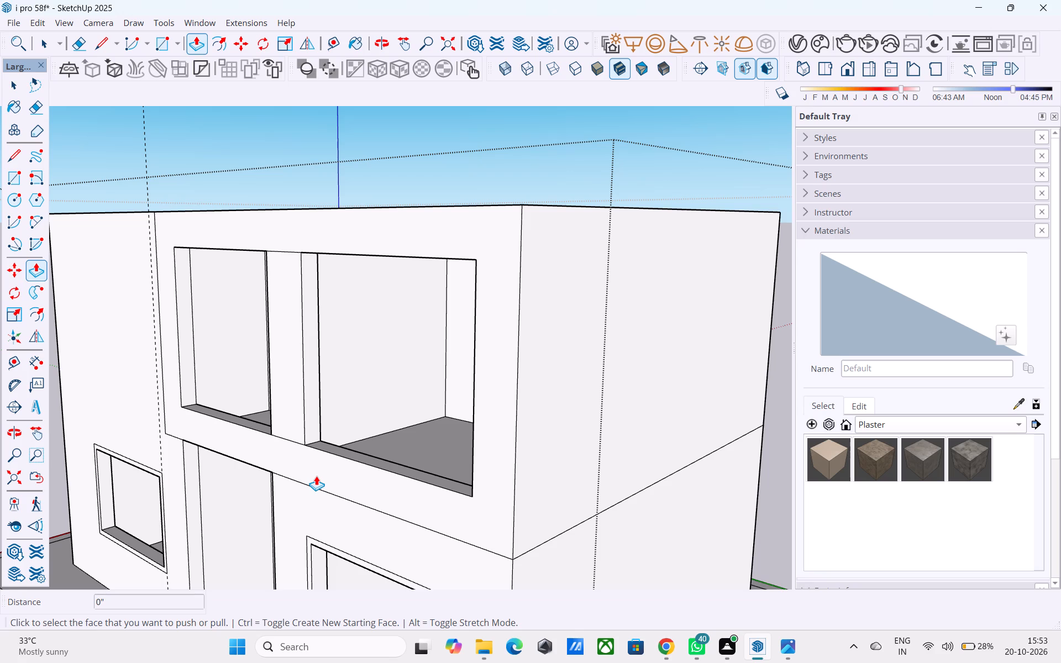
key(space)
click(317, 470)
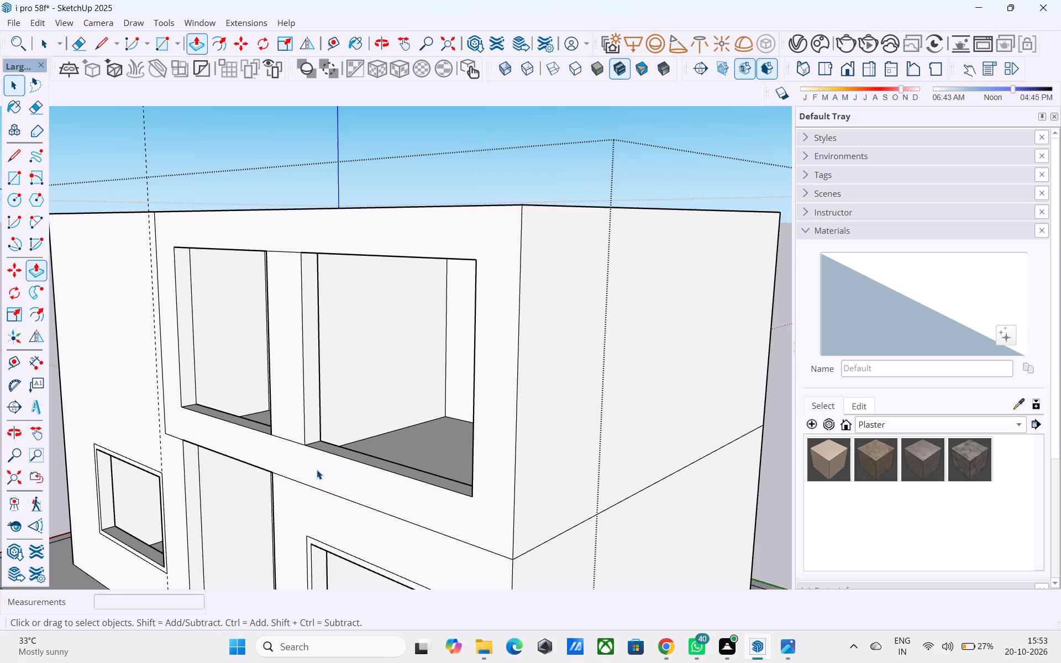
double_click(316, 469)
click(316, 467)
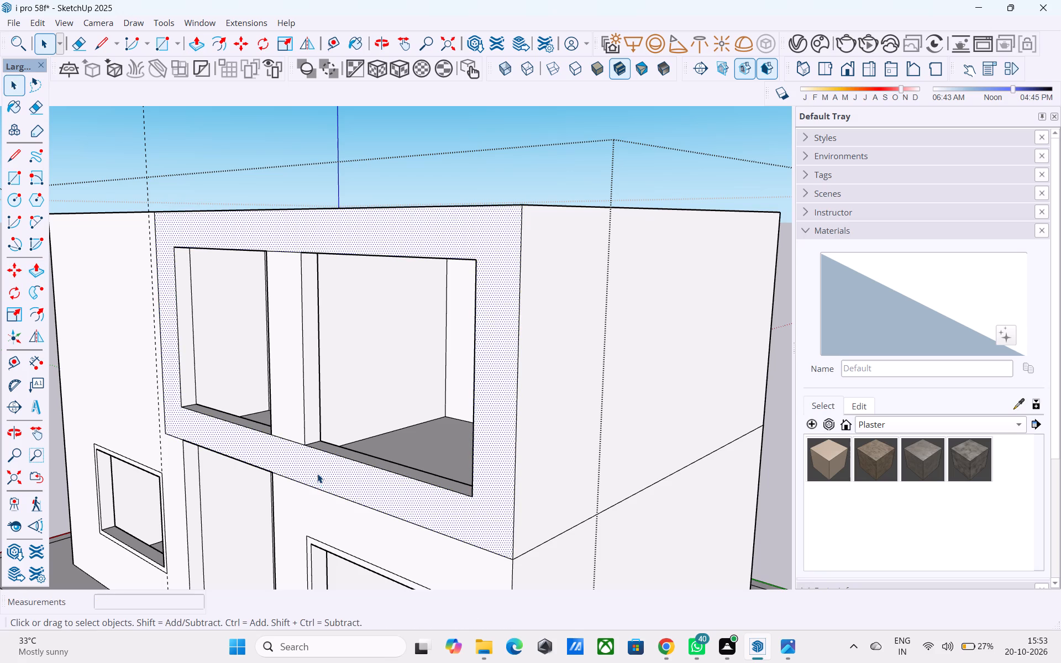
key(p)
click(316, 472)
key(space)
Reverse the blue ceiling face of the room behind the upper storey's right-hand opening.
middle_drag(295, 469, 295, 467)
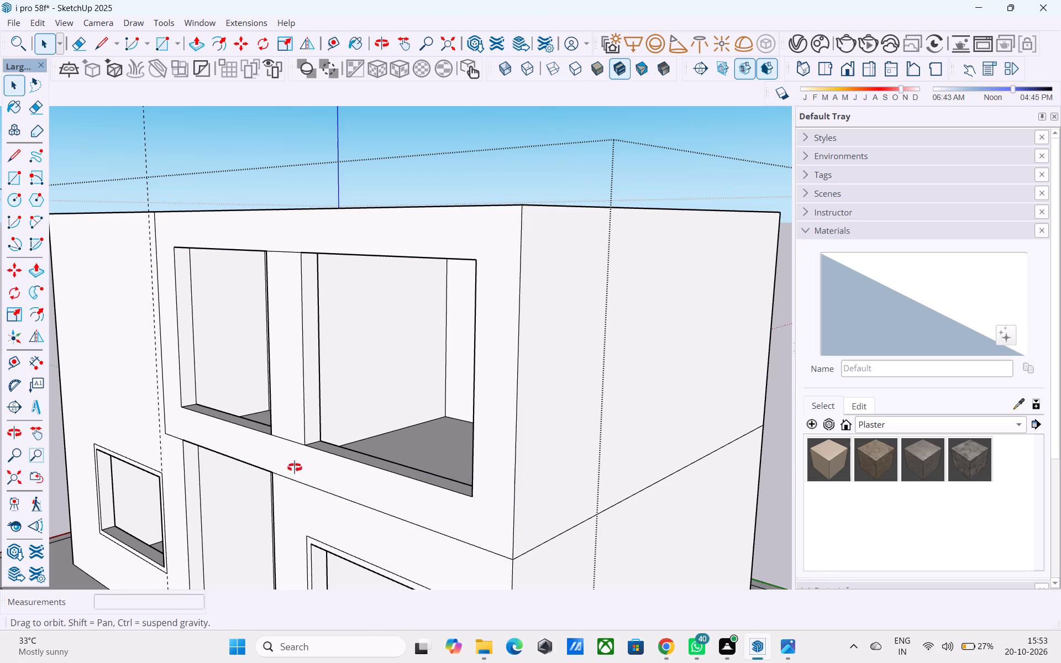
middle_drag(295, 467, 368, 328)
scroll(370, 327, down, 10)
middle_drag(362, 351, 456, 236)
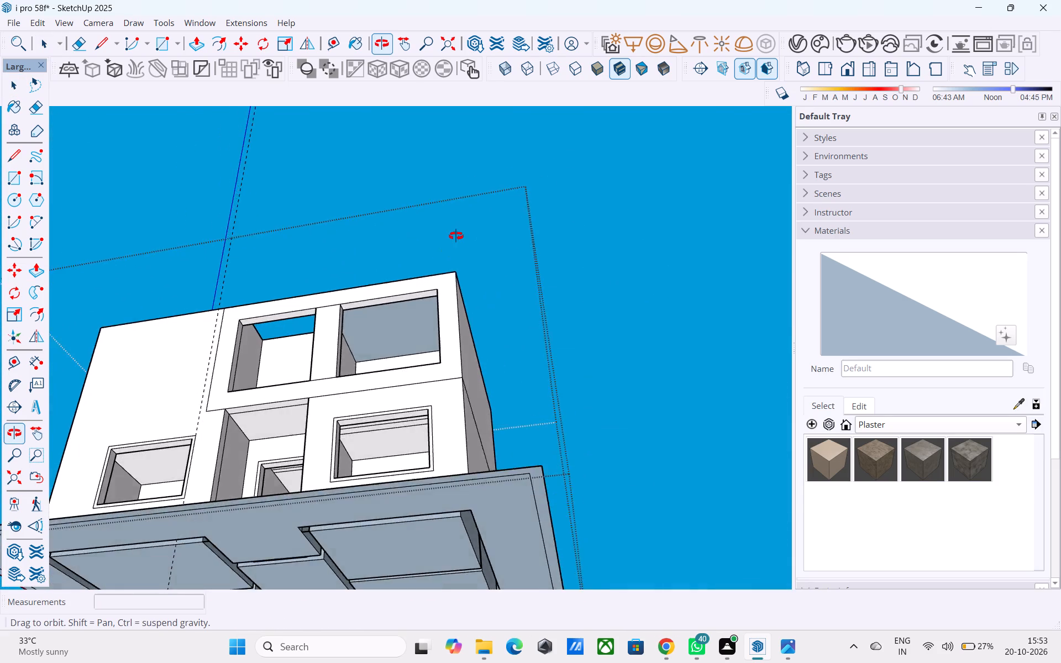
middle_drag(456, 236, 477, 194)
scroll(415, 244, up, 16)
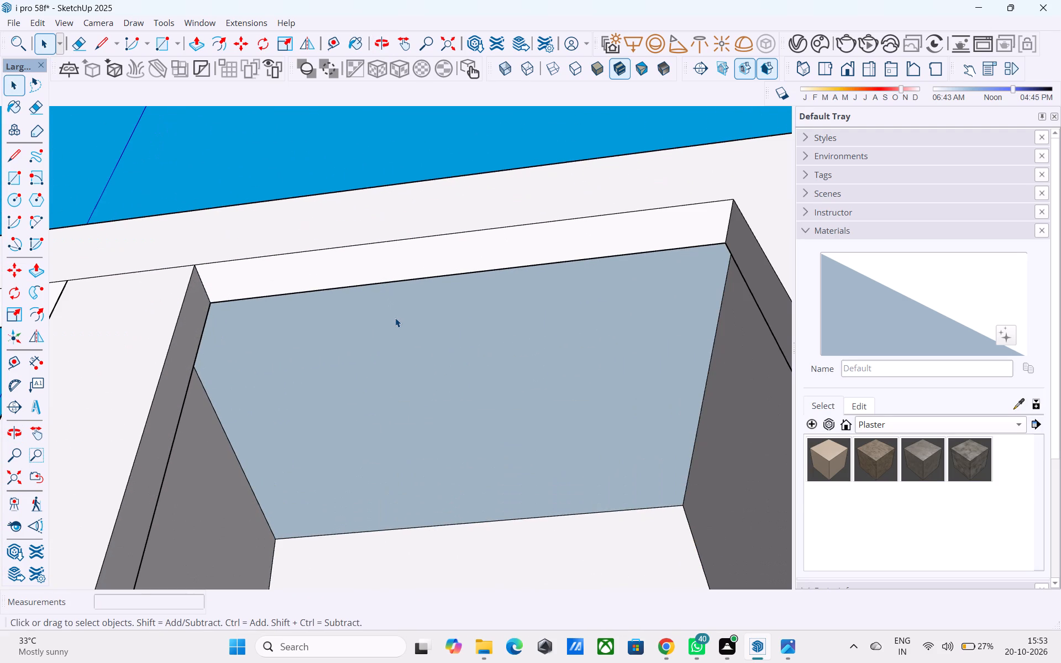
click(395, 318)
right_click(396, 318)
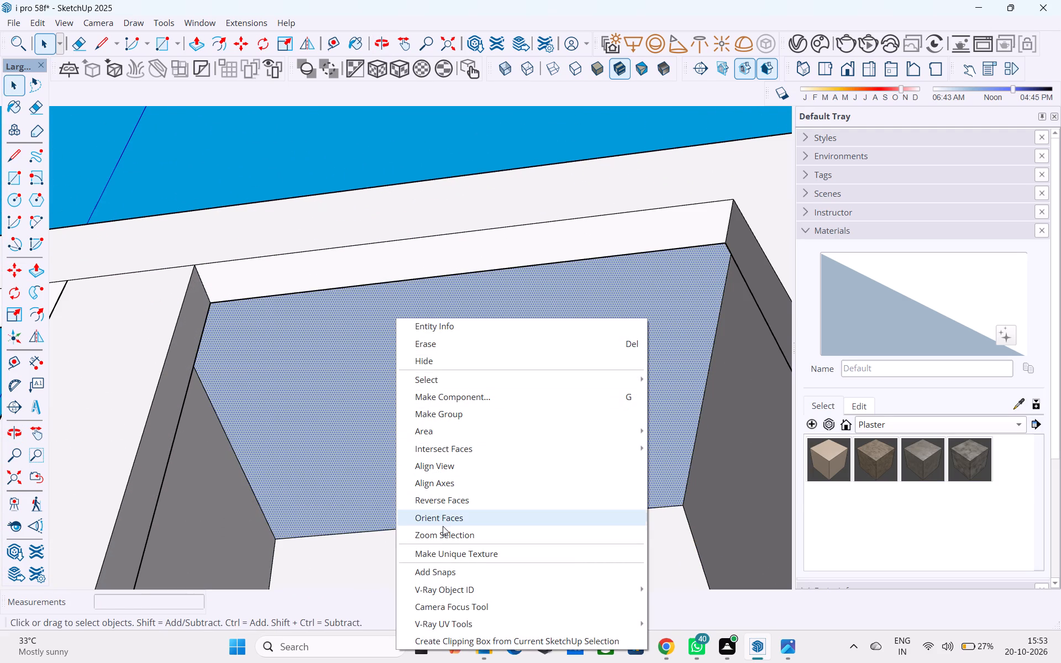
click(440, 502)
Examine the reversed ceiling face, the front facade and the underside of the base slab.
middle_drag(436, 304, 385, 607)
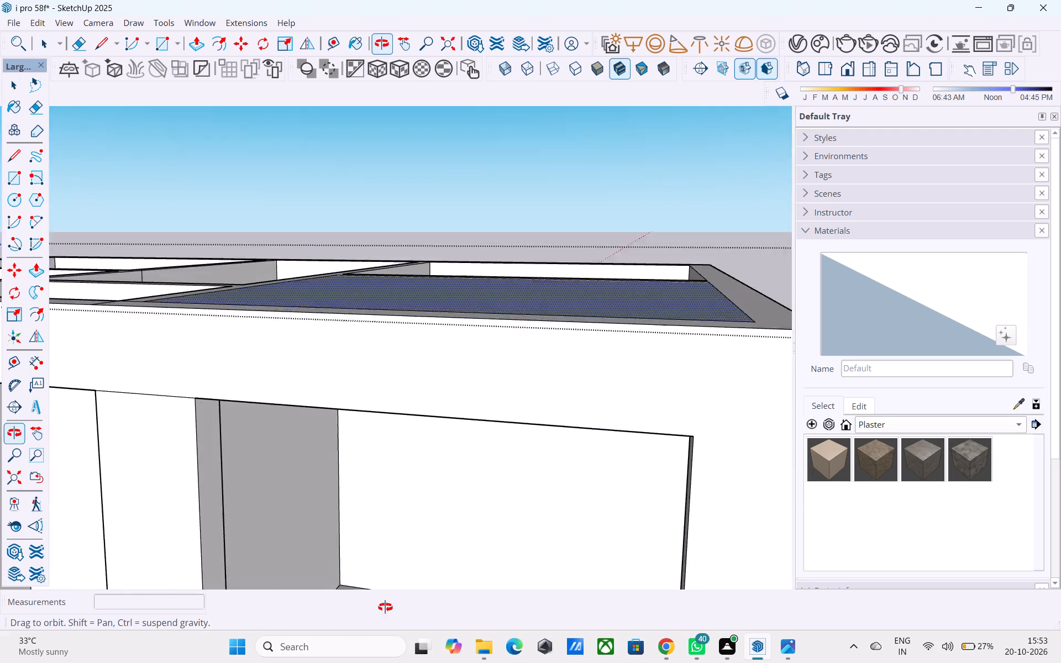
middle_drag(385, 607, 500, 424)
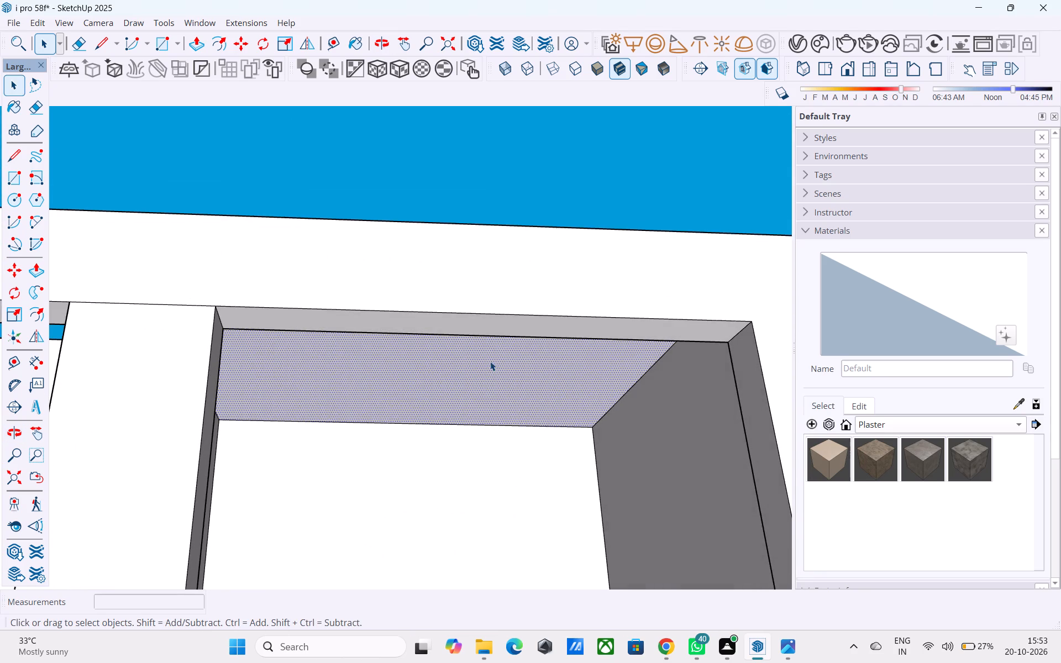
scroll(477, 361, down, 10)
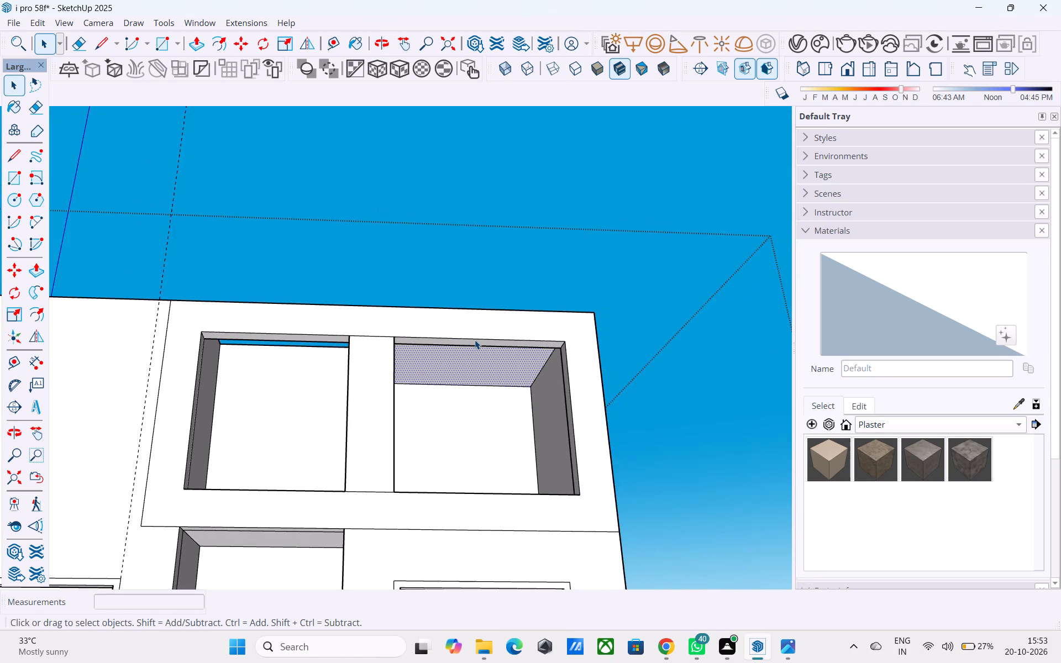
middle_drag(472, 339, 446, 321)
scroll(521, 329, down, 6)
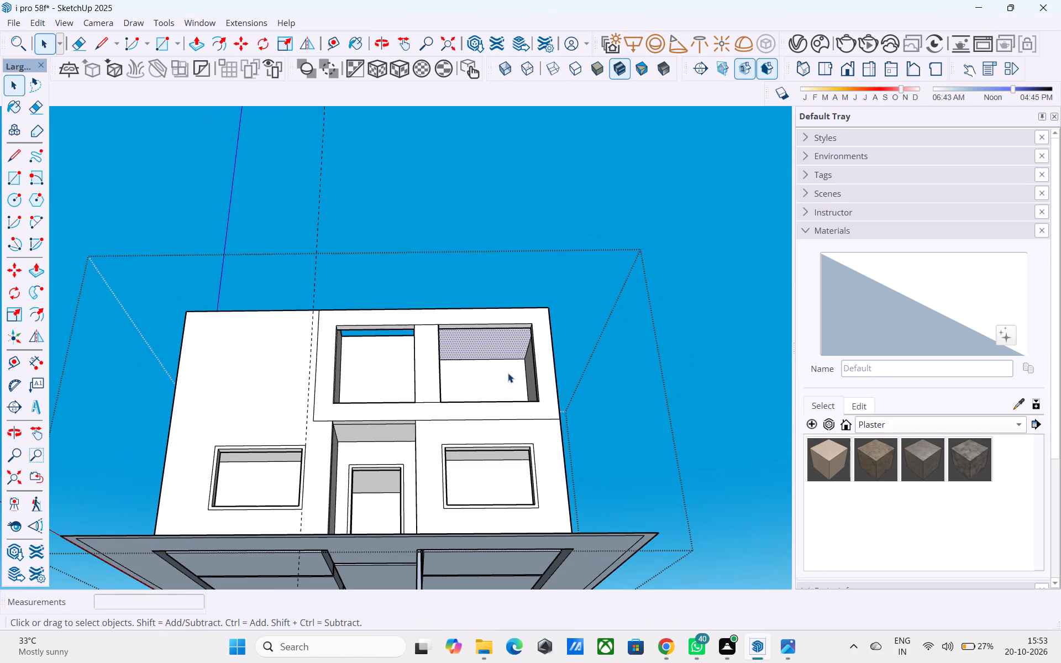
middle_drag(504, 378, 505, 366)
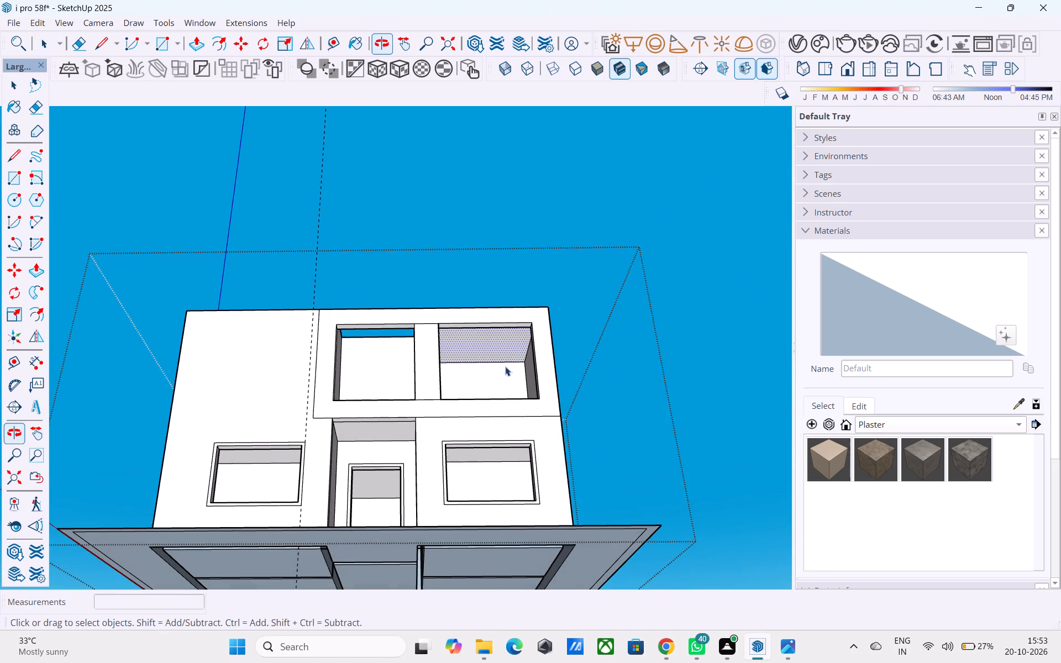
scroll(534, 351, down, 3)
middle_drag(514, 376, 464, 376)
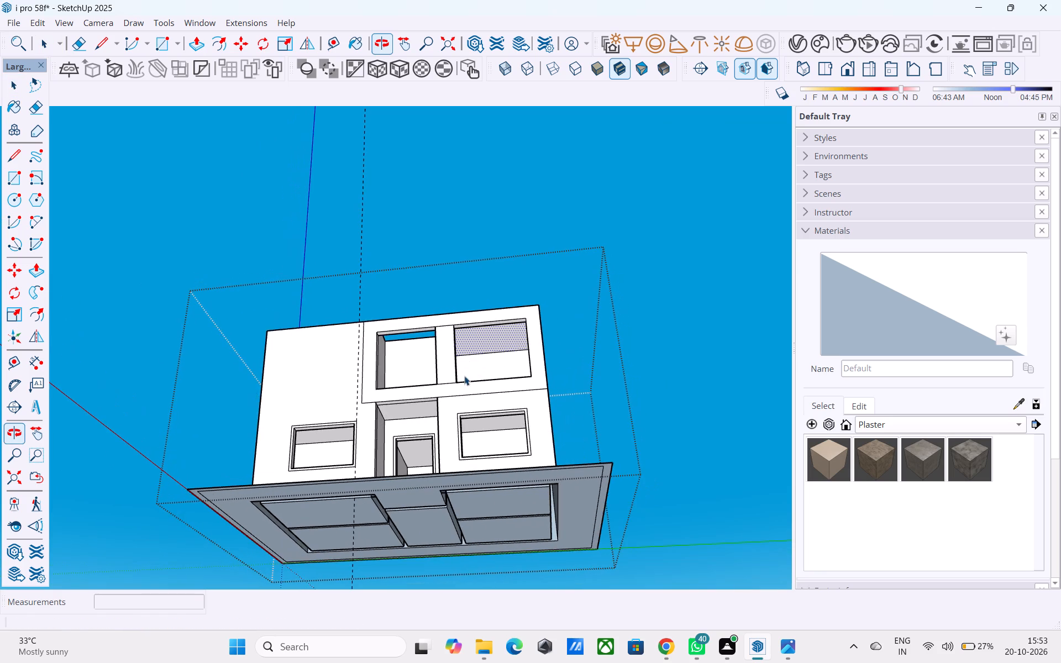
scroll(550, 323, down, 3)
middle_drag(550, 323, 514, 303)
scroll(497, 301, down, 3)
scroll(488, 345, up, 2)
scroll(487, 348, down, 1)
middle_drag(486, 350, 515, 306)
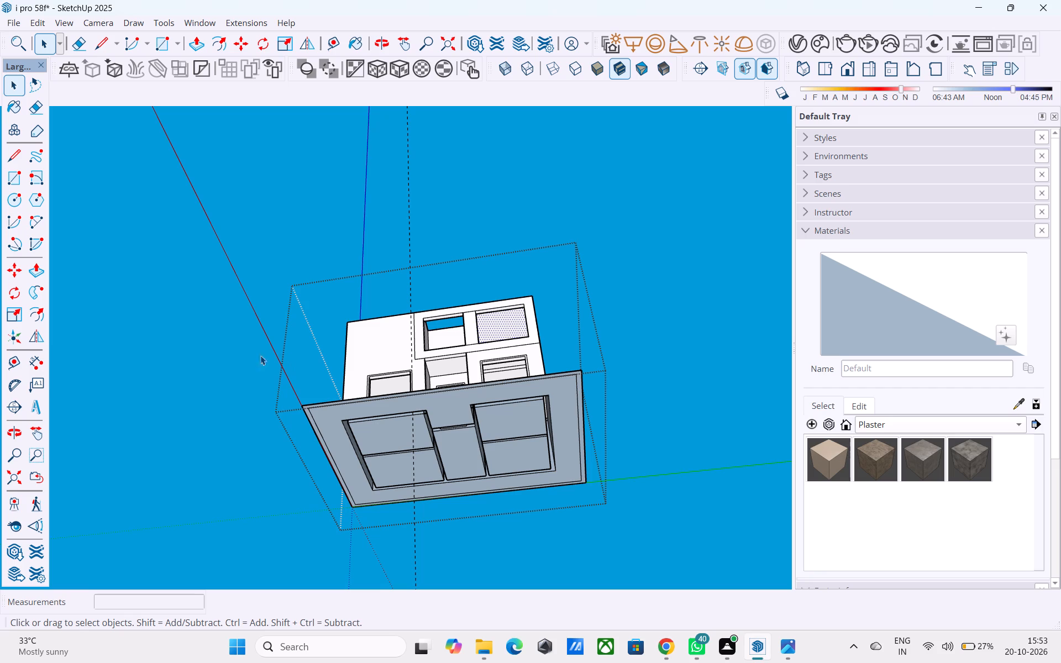
Draw a 30' 6" by 20' 6" rectangle around the room recesses on the base slab's underside, between opposite outer corners.
scroll(272, 355, down, 4)
middle_drag(273, 346, 281, 220)
scroll(261, 402, up, 5)
scroll(308, 392, up, 4)
key(r)
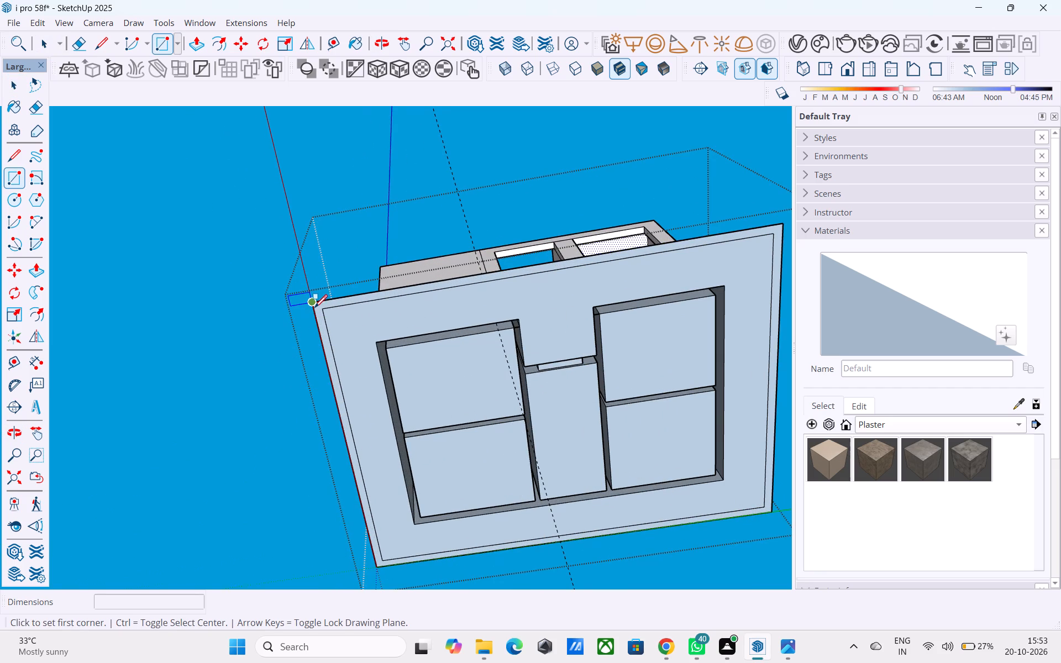
key(space)
scroll(195, 351, down, 6)
scroll(308, 385, up, 9)
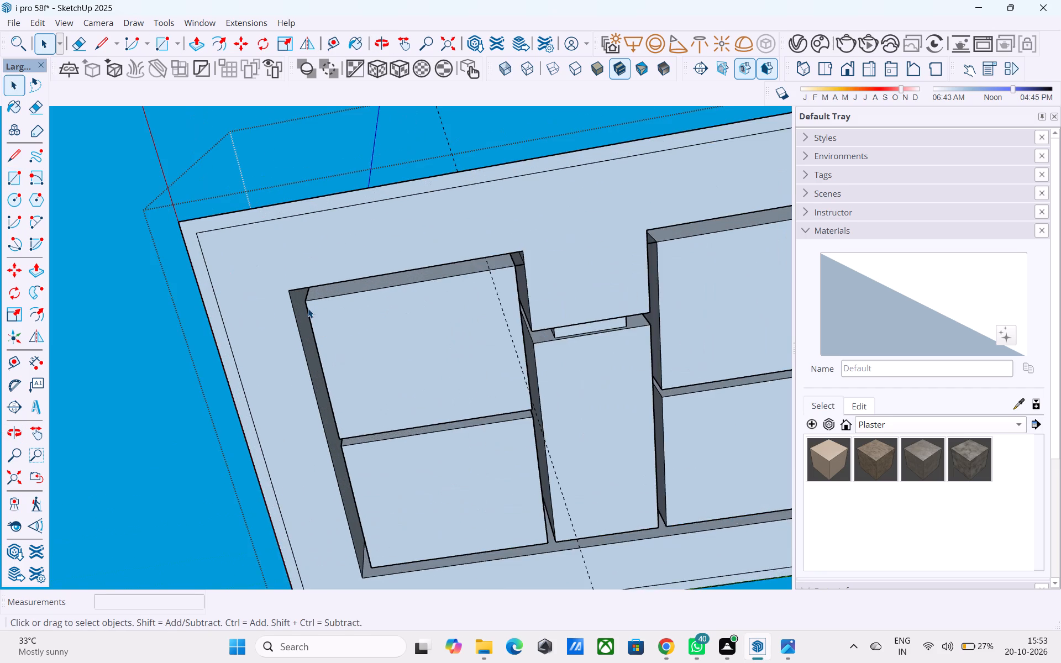
scroll(308, 308, up, 2)
key(r)
click(285, 291)
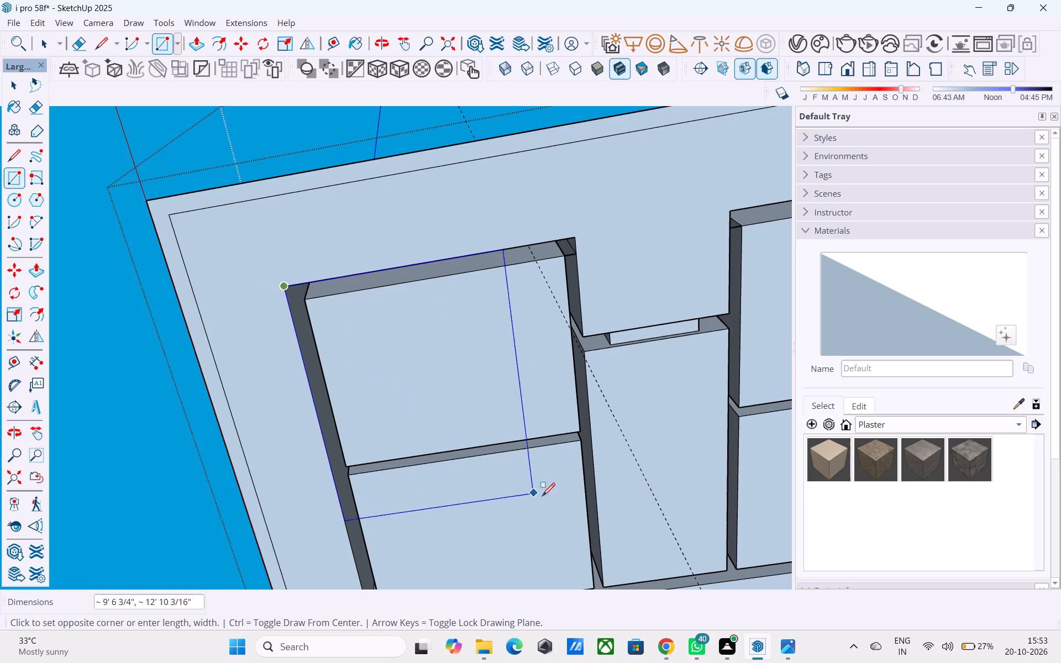
scroll(584, 434, up, 1)
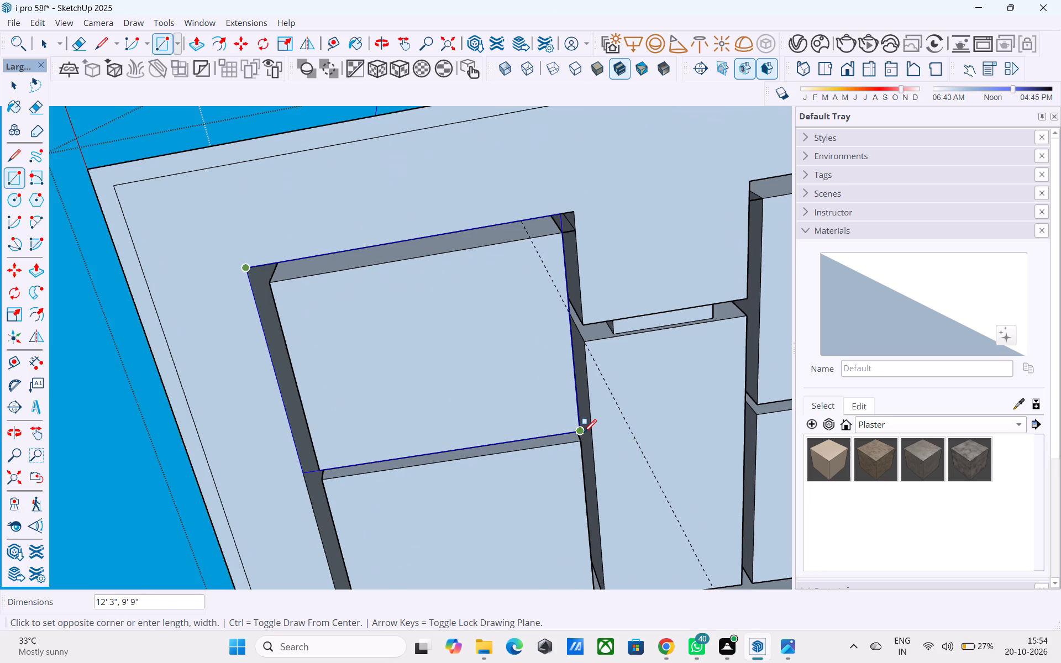
scroll(582, 433, down, 6)
scroll(451, 489, down, 7)
scroll(403, 464, down, 2)
scroll(612, 517, up, 2)
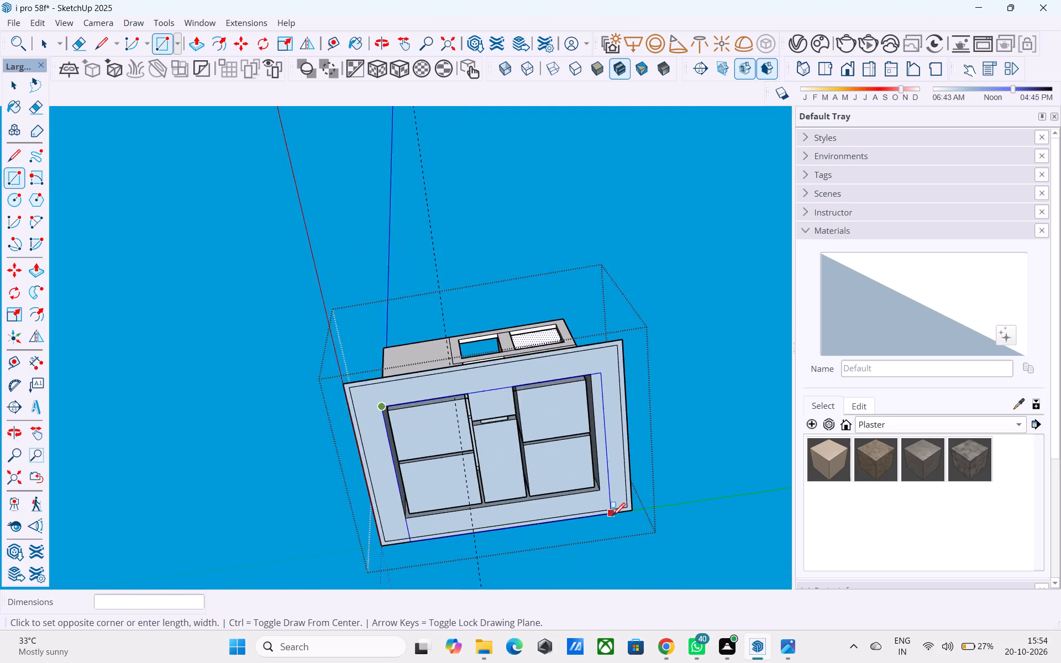
scroll(612, 517, up, 8)
click(590, 459)
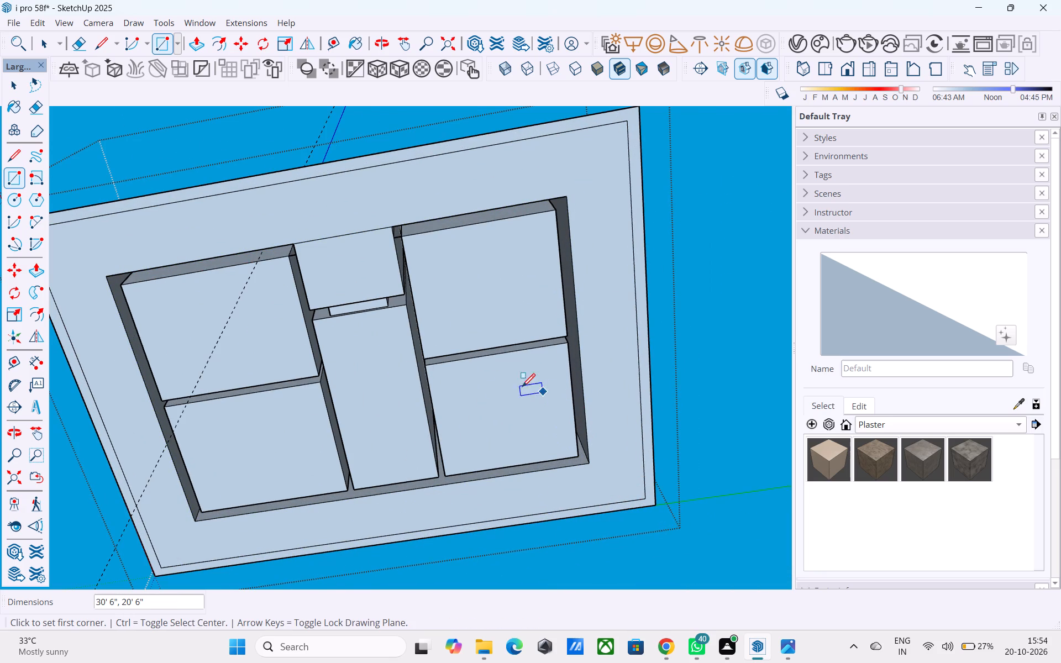
key(space)
Draw a 6" vertical line straight down from the base slab's outer corner at the front facade's left end.
scroll(451, 389, down, 2)
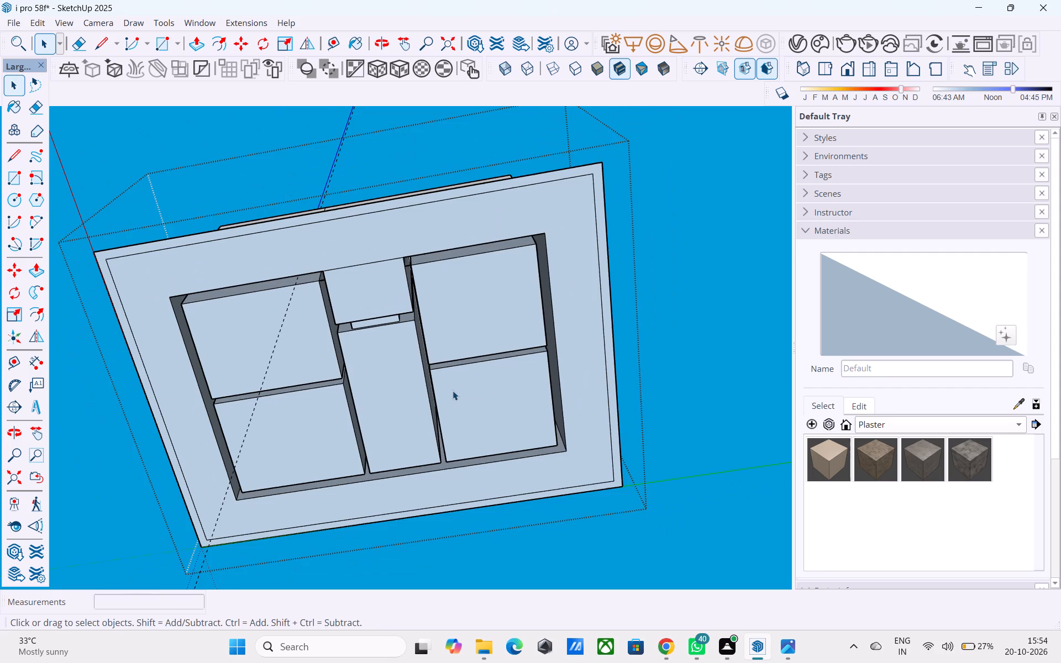
middle_drag(453, 391, 505, 437)
key(l)
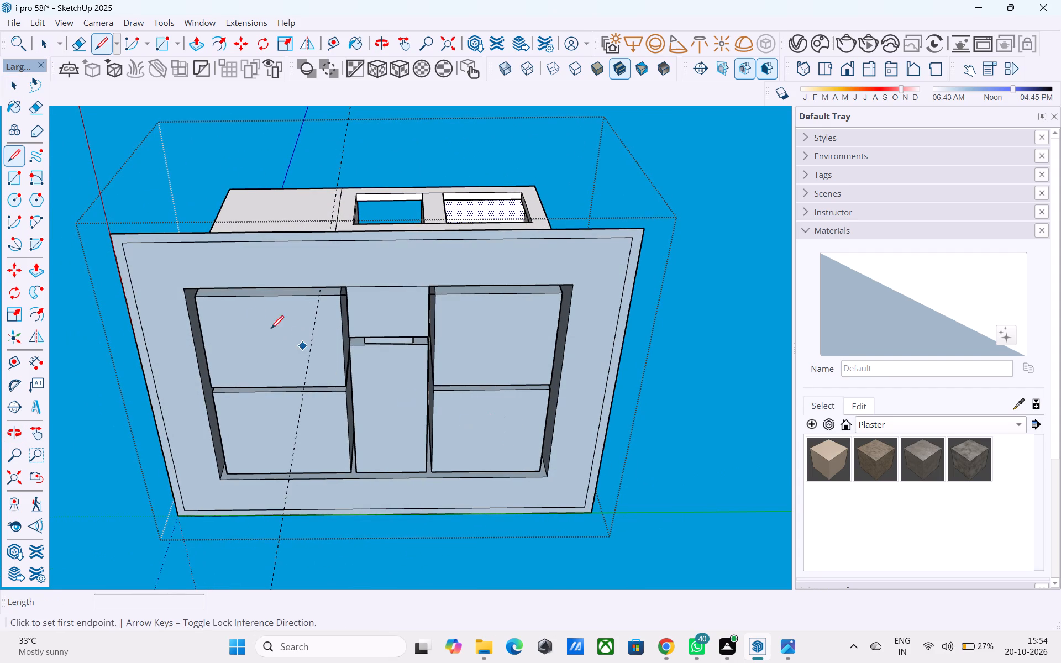
click(110, 236)
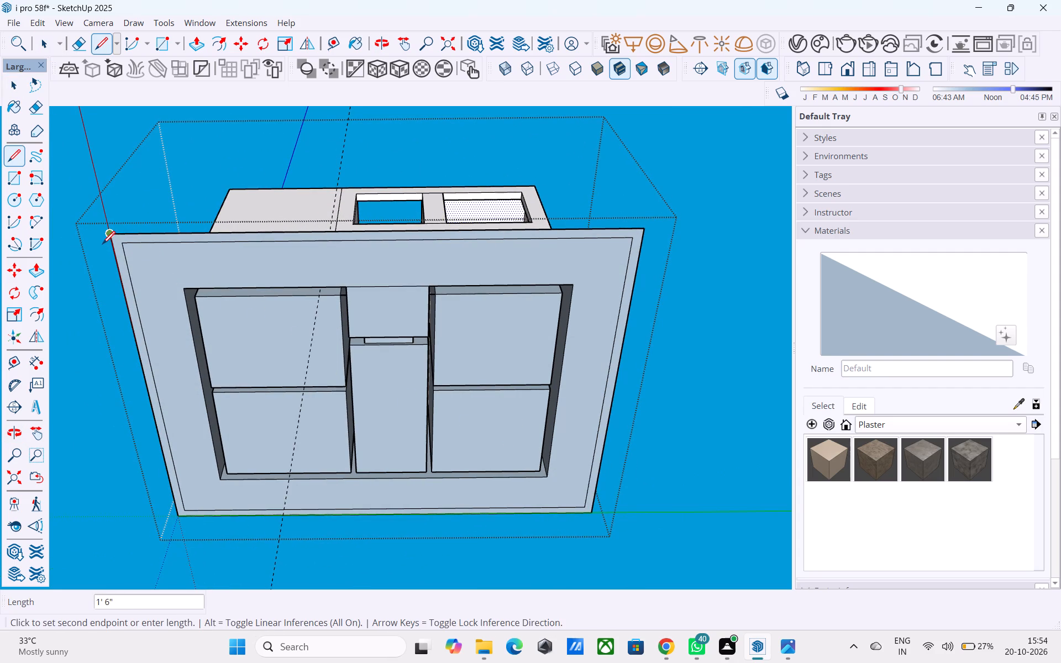
scroll(102, 245, up, 3)
middle_drag(103, 248, 251, 396)
scroll(251, 389, up, 3)
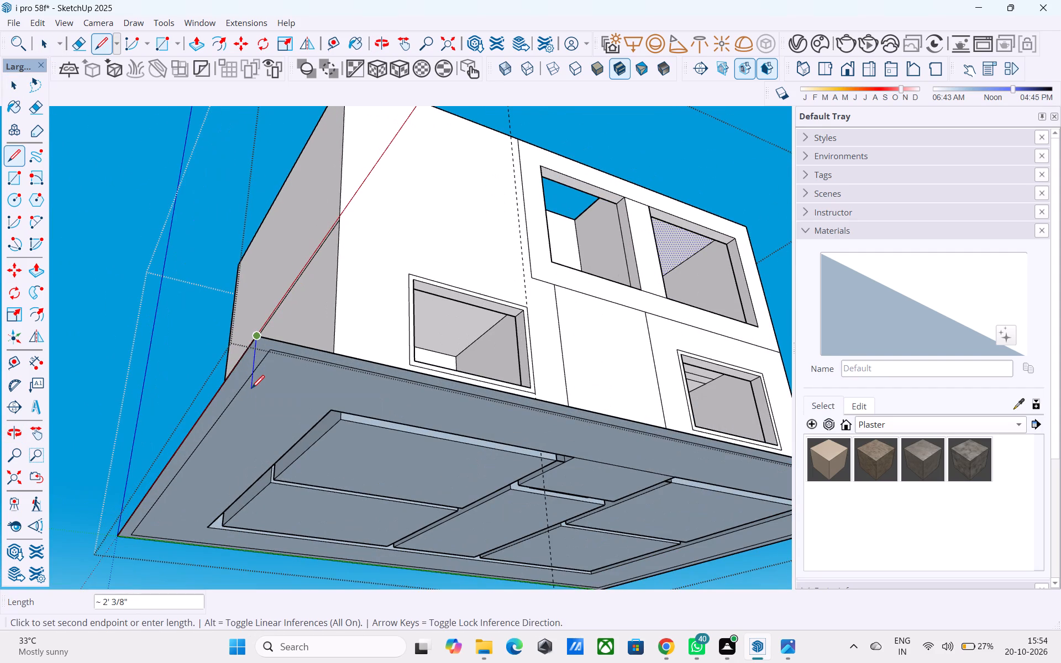
key(6)
key(shift+quotedbl)
key(Return)
scroll(233, 398, down, 5)
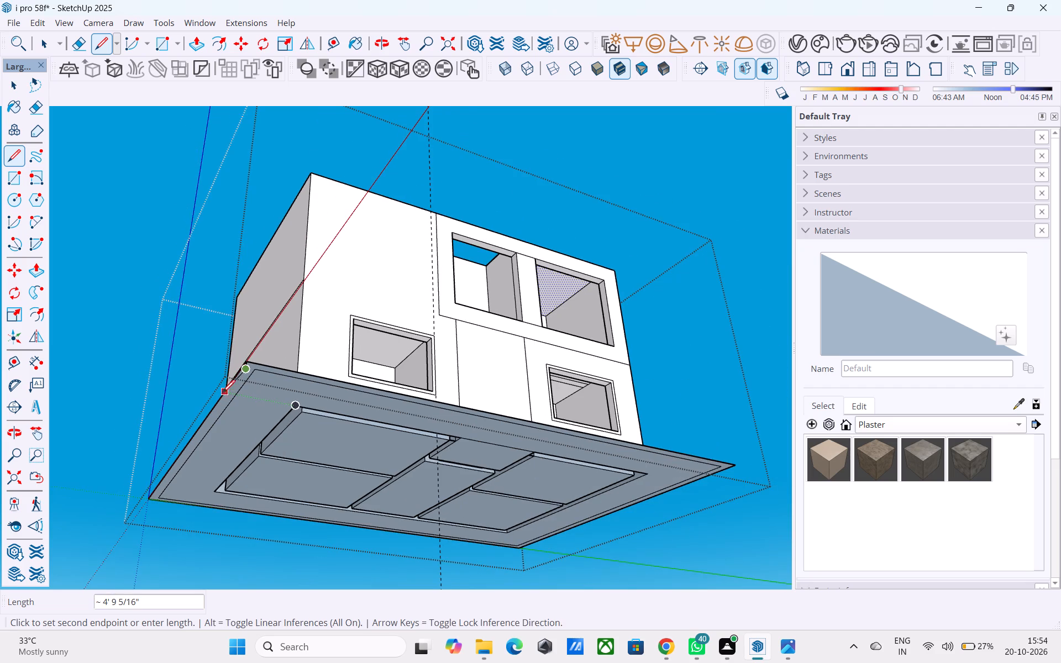
middle_drag(221, 390, 222, 361)
Draw a 6" vertical line down from the slab's diagonally opposite rear corner on the green axis.
key(l)
scroll(234, 317, down, 5)
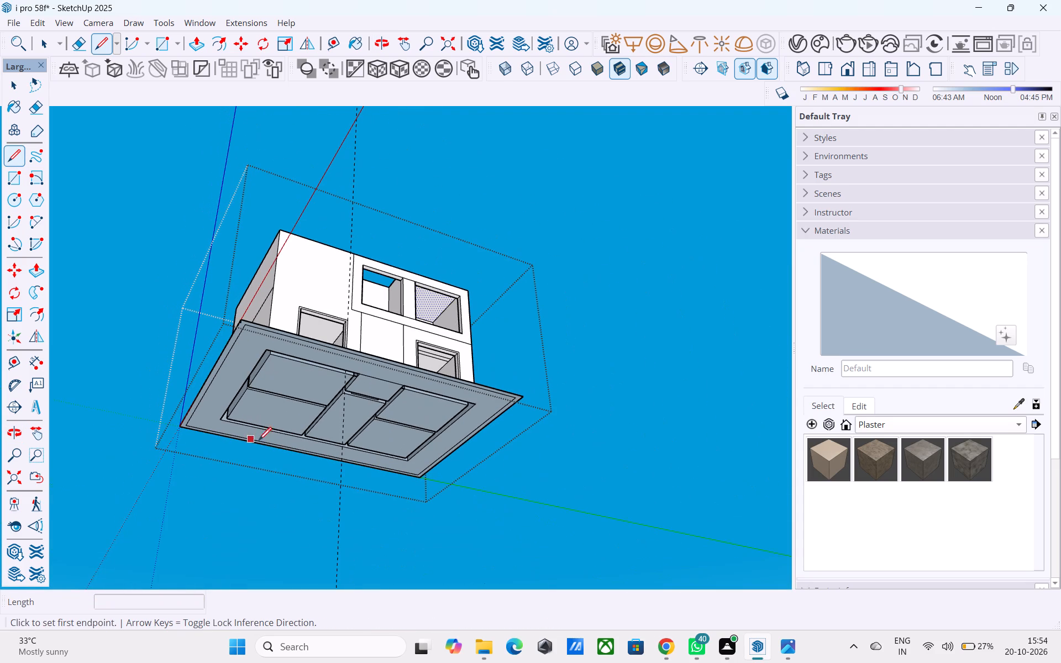
scroll(279, 383, down, 3)
middle_drag(364, 469, 360, 438)
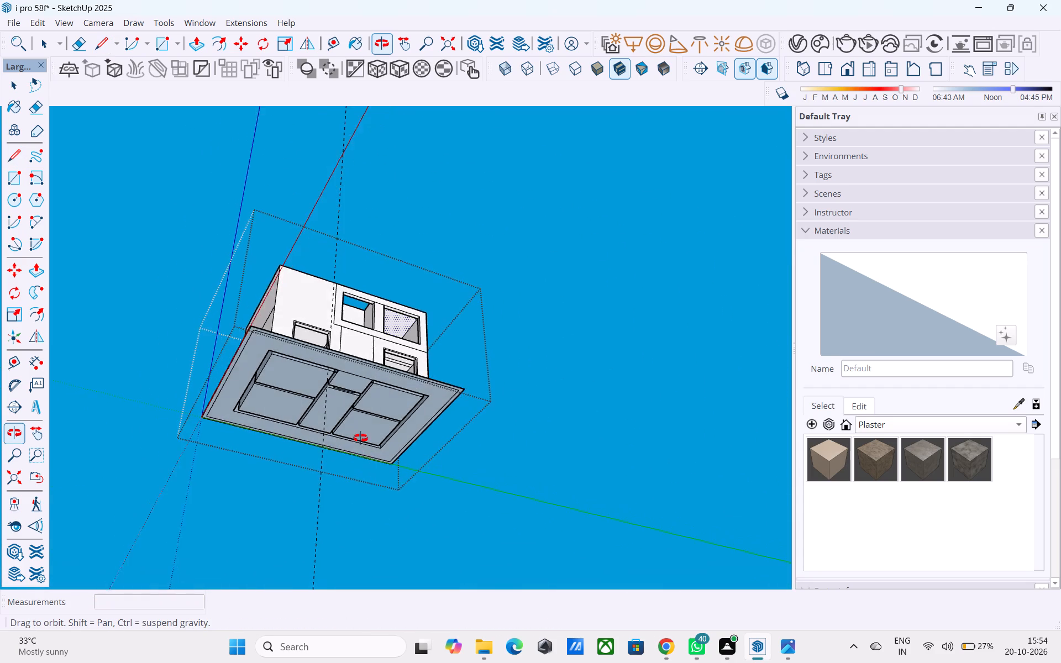
middle_drag(360, 438, 349, 336)
scroll(384, 450, up, 2)
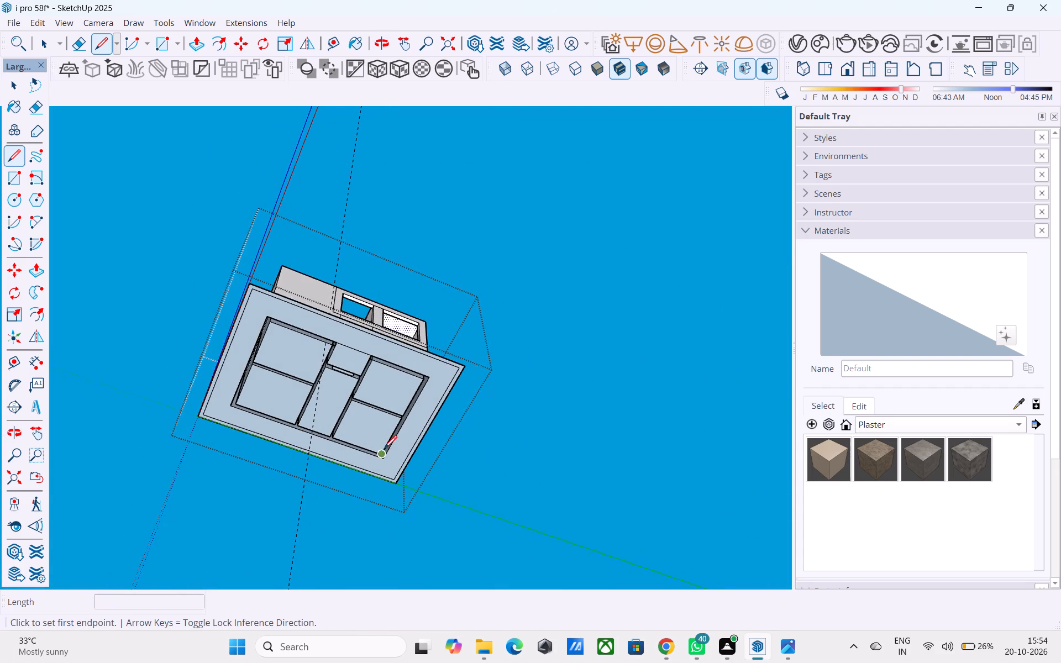
scroll(384, 450, up, 17)
click(401, 496)
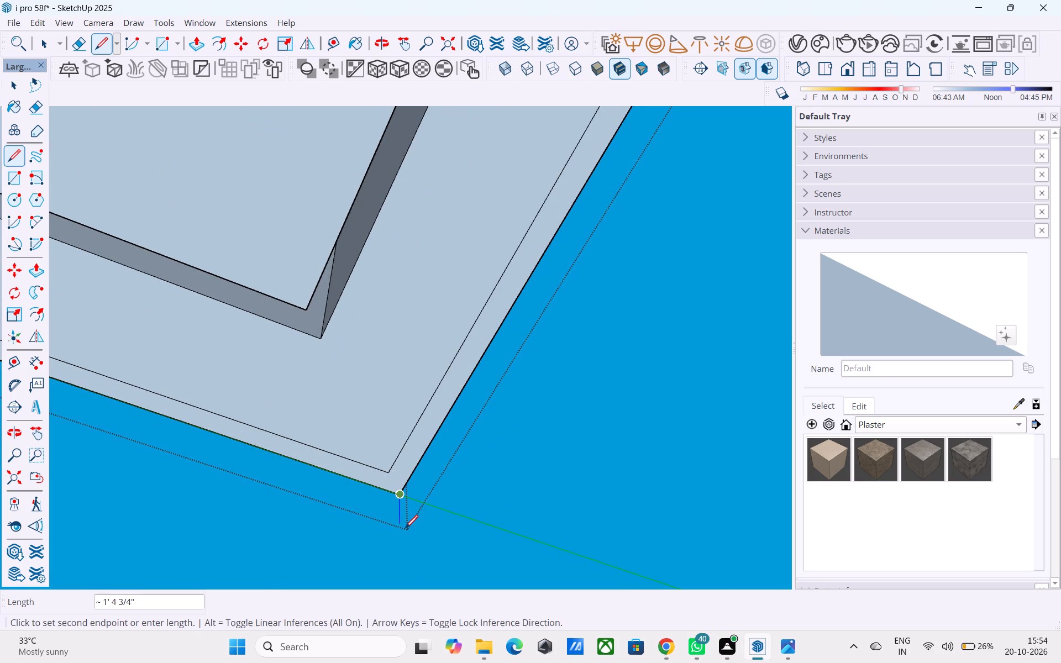
text(6")
key(Return)
Draw a 30' by 40' rectangle below the slab between the lower ends of the two vertical lines.
key(r)
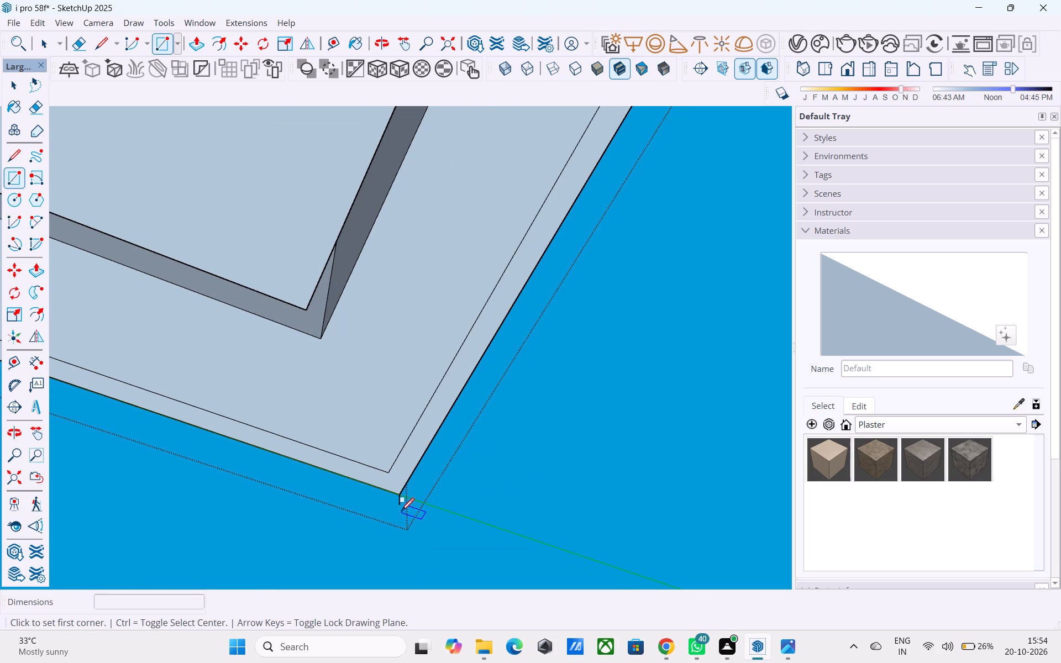
click(400, 506)
scroll(469, 523, down, 20)
scroll(469, 523, down, 1)
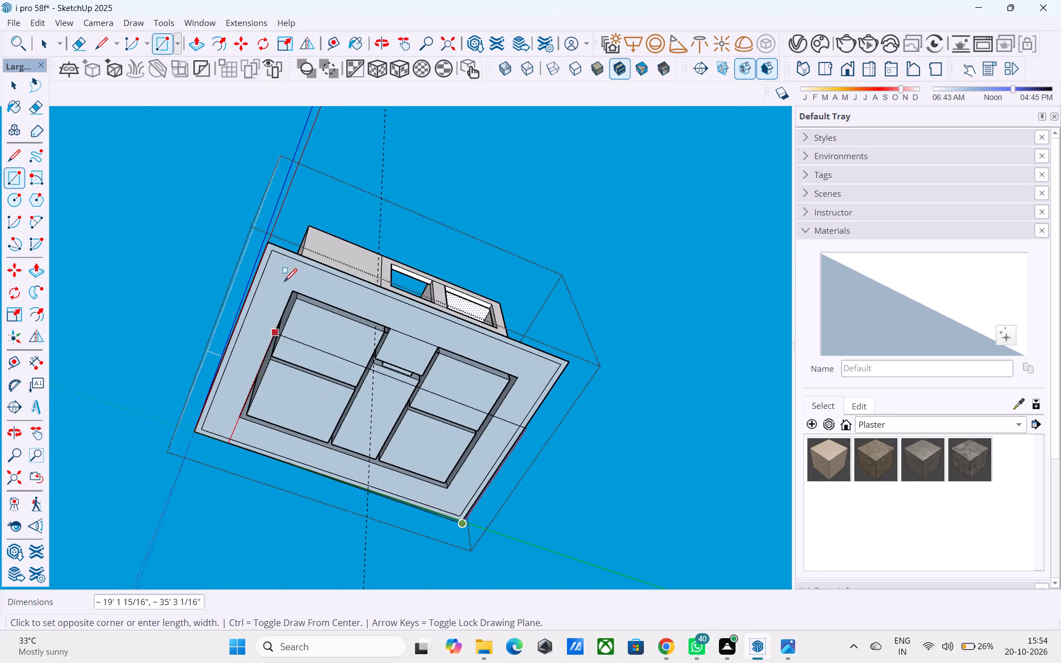
scroll(286, 269, up, 10)
middle_drag(246, 231, 267, 337)
scroll(272, 337, up, 4)
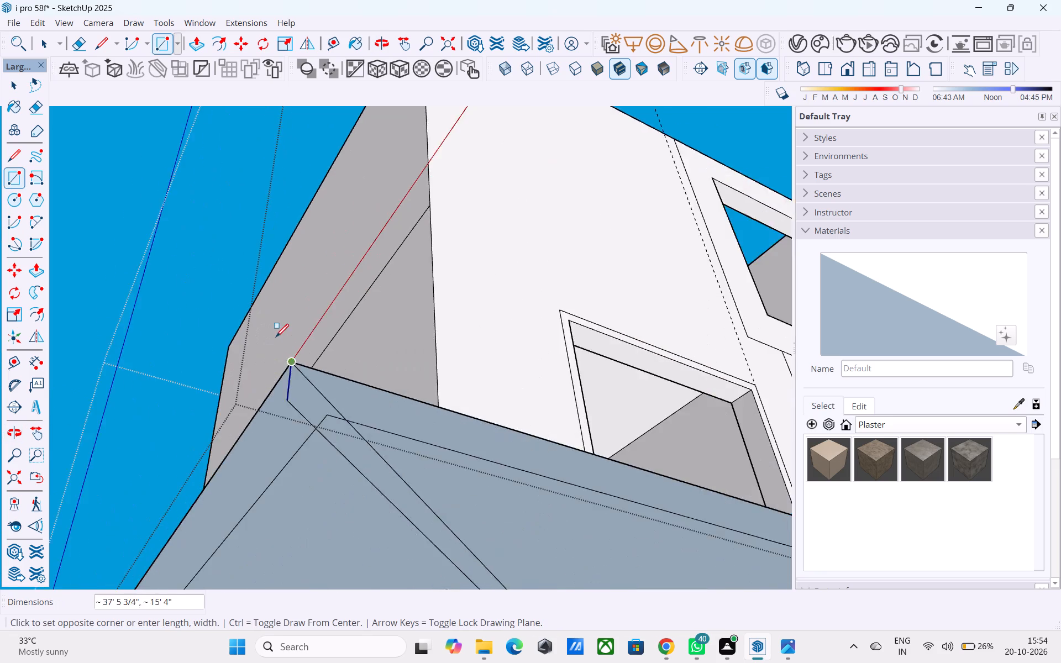
scroll(276, 338, up, 3)
scroll(281, 388, down, 3)
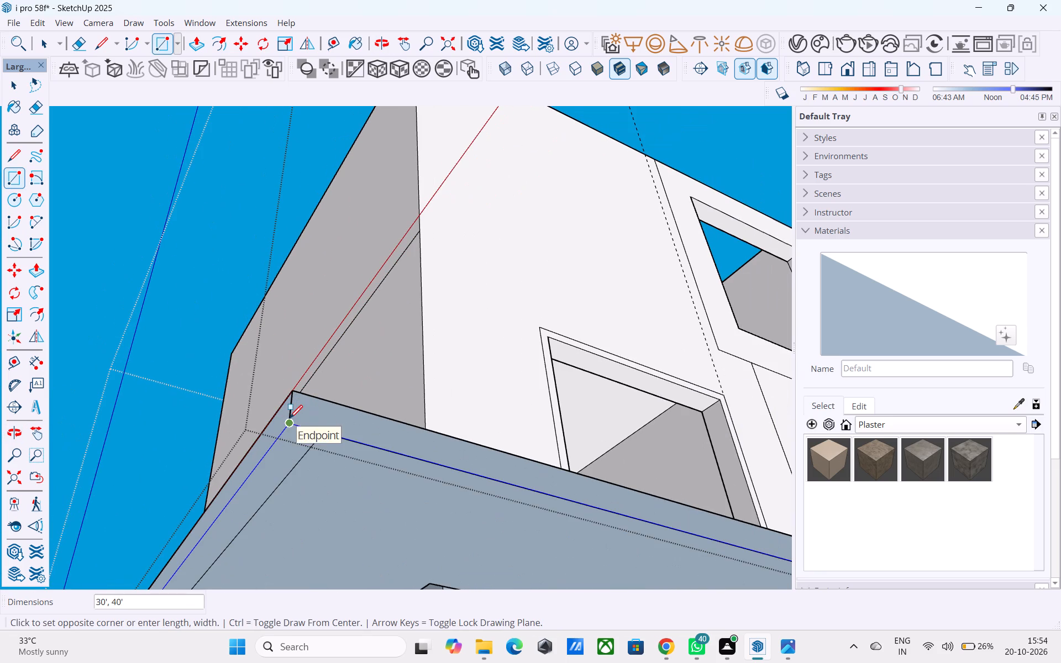
click(290, 419)
scroll(290, 419, down, 4)
scroll(435, 403, down, 3)
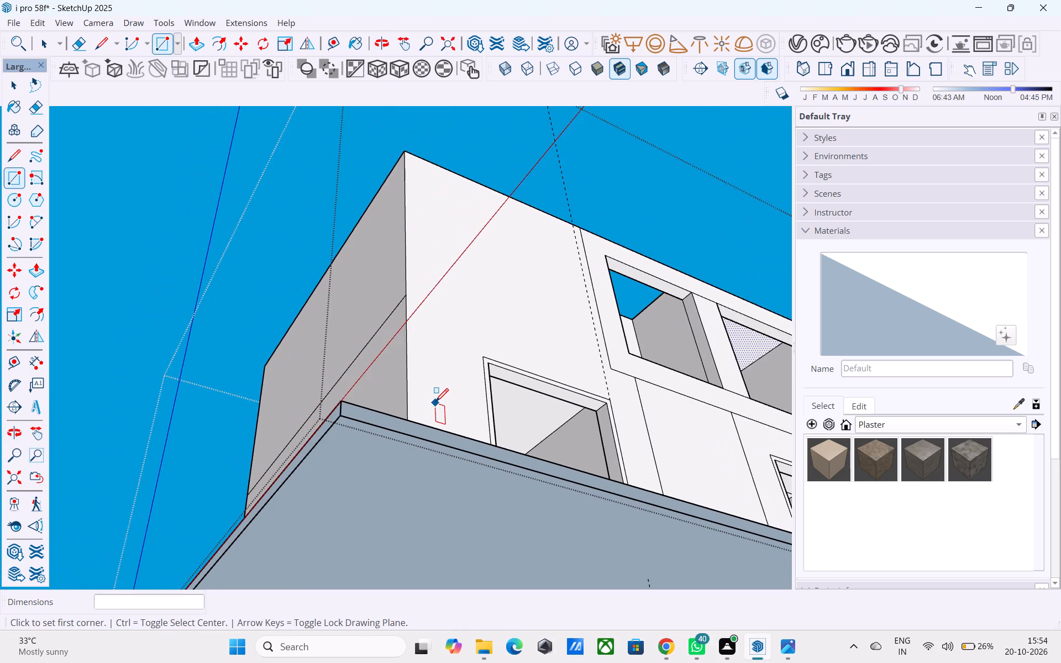
Draw a vertical edge at the slab corner on the origin, joining the lower rectangle to the slab above.
scroll(435, 403, down, 4)
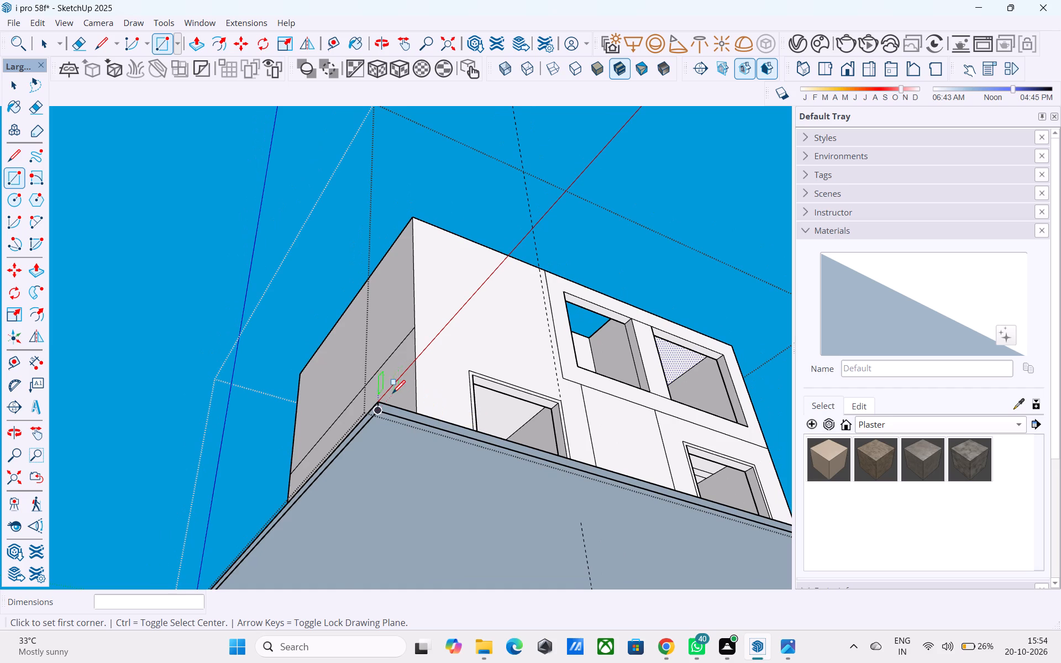
scroll(392, 394, down, 9)
middle_drag(372, 396, 773, 408)
middle_drag(165, 367, 238, 422)
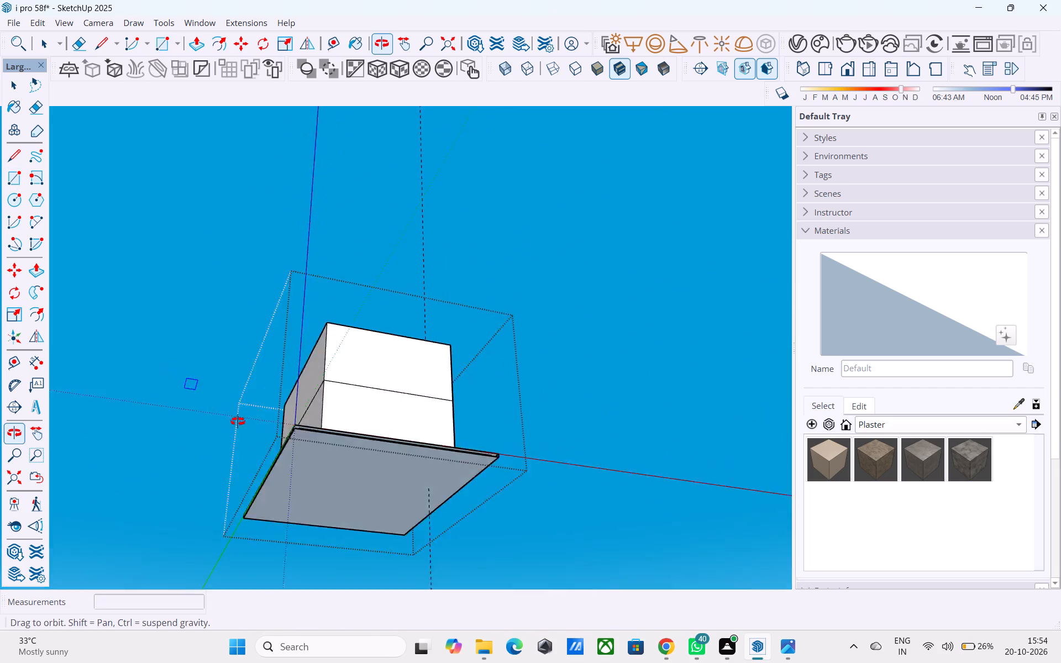
middle_drag(238, 422, 261, 431)
middle_drag(269, 433, 314, 445)
scroll(314, 445, up, 4)
key(l)
scroll(339, 449, up, 5)
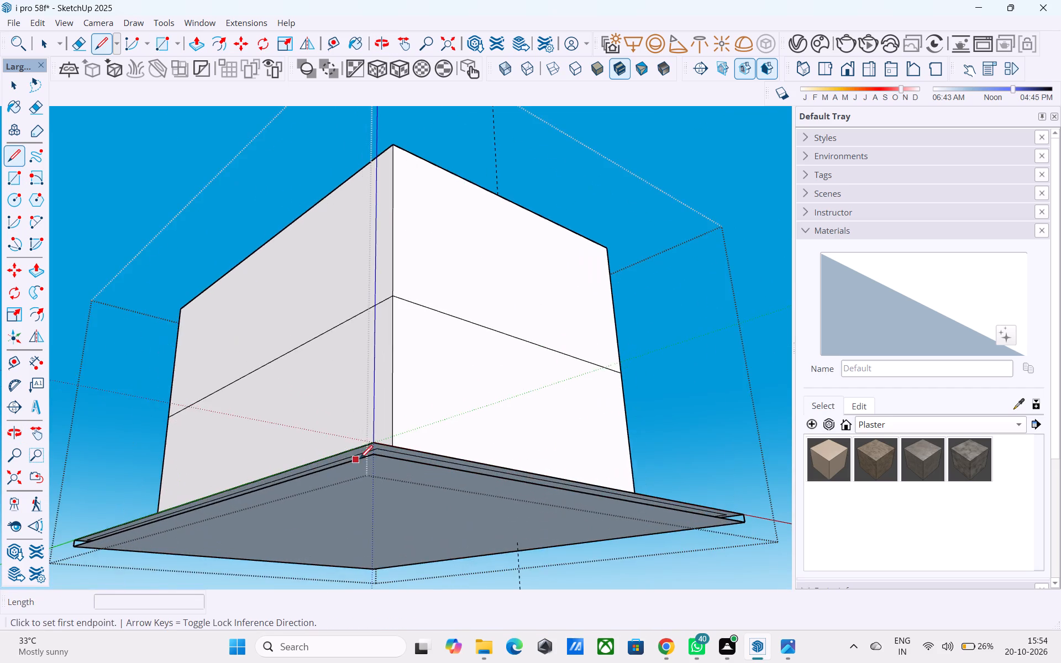
scroll(364, 459, up, 3)
middle_drag(350, 460, 213, 461)
scroll(287, 461, up, 1)
scroll(220, 461, up, 9)
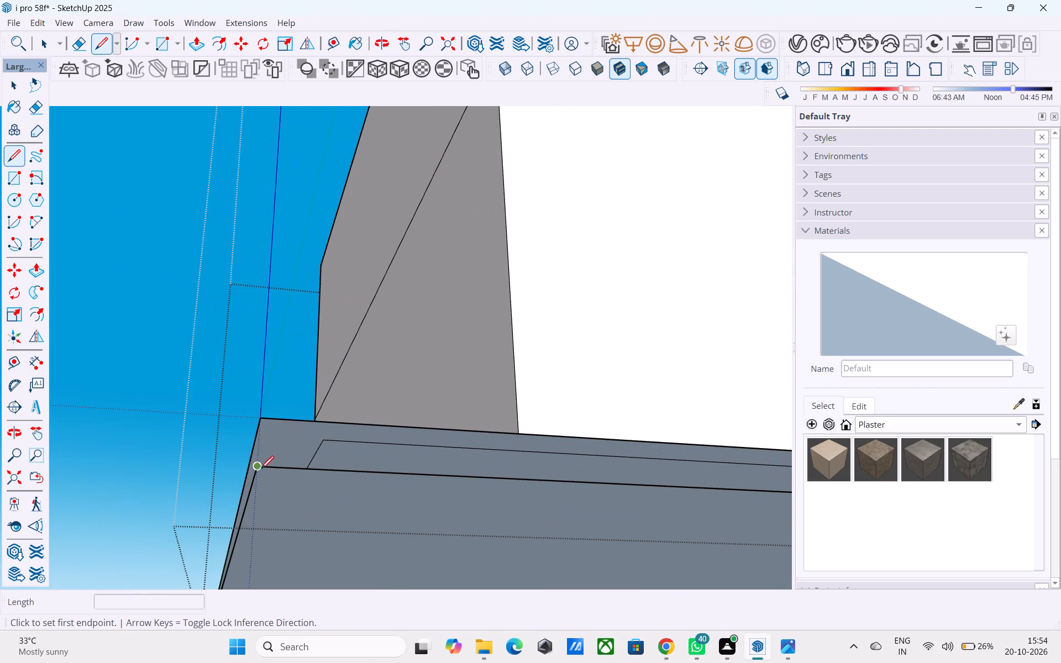
click(262, 468)
click(254, 419)
Draw a 6" vertical edge at the slab corner beside the facade's right end, joining slab and lower rectangle.
scroll(226, 406, down, 18)
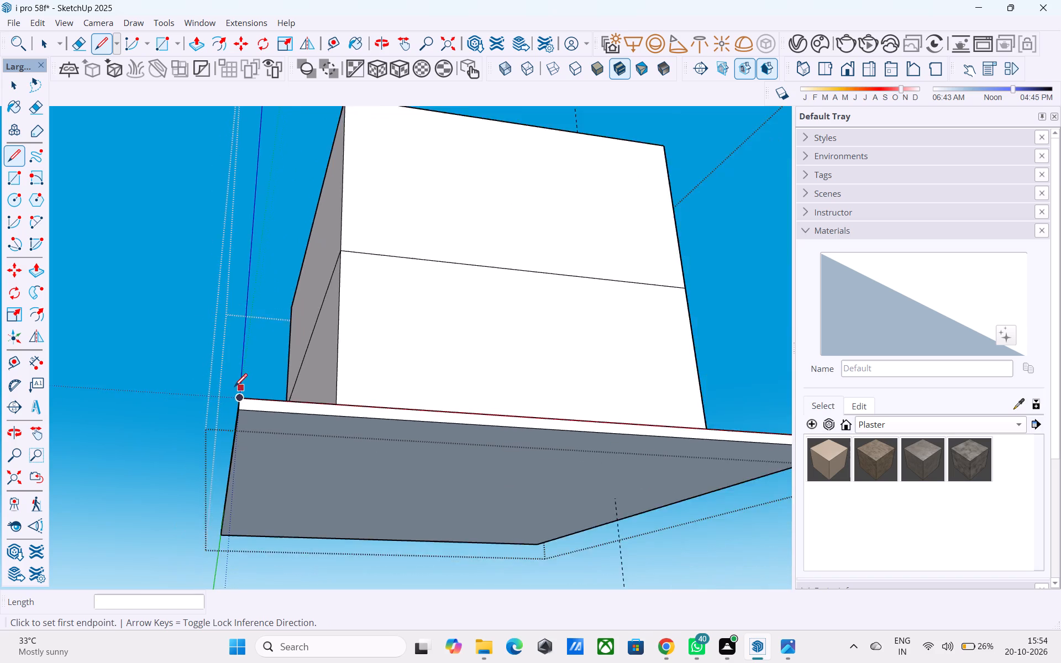
scroll(234, 388, down, 4)
middle_drag(476, 408, 250, 406)
middle_drag(559, 416, 211, 435)
scroll(654, 494, up, 2)
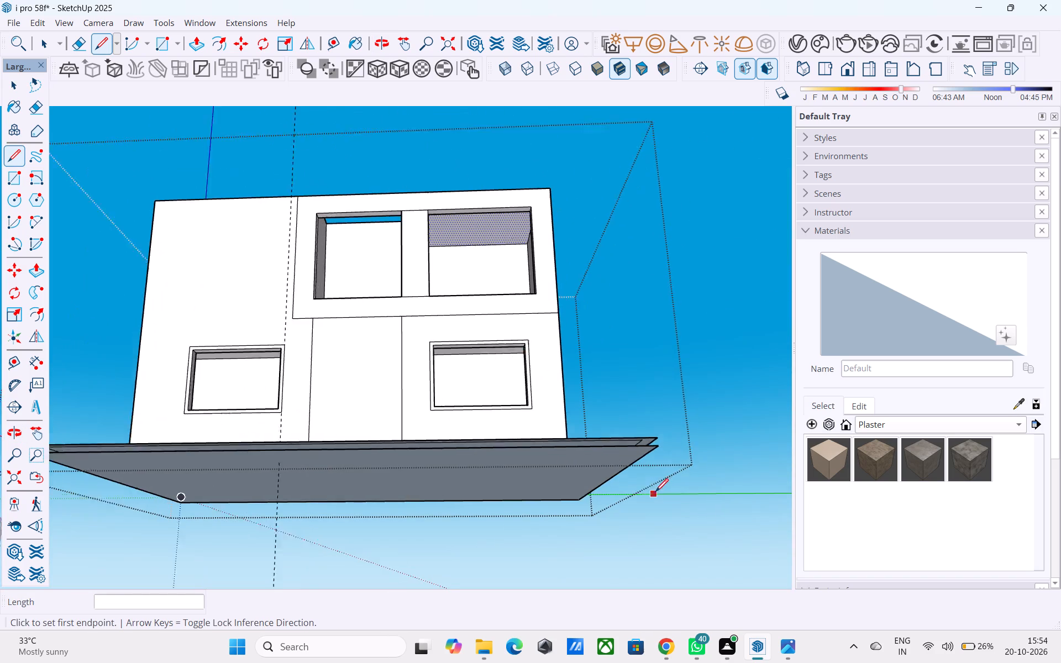
scroll(655, 493, up, 8)
click(661, 365)
click(660, 385)
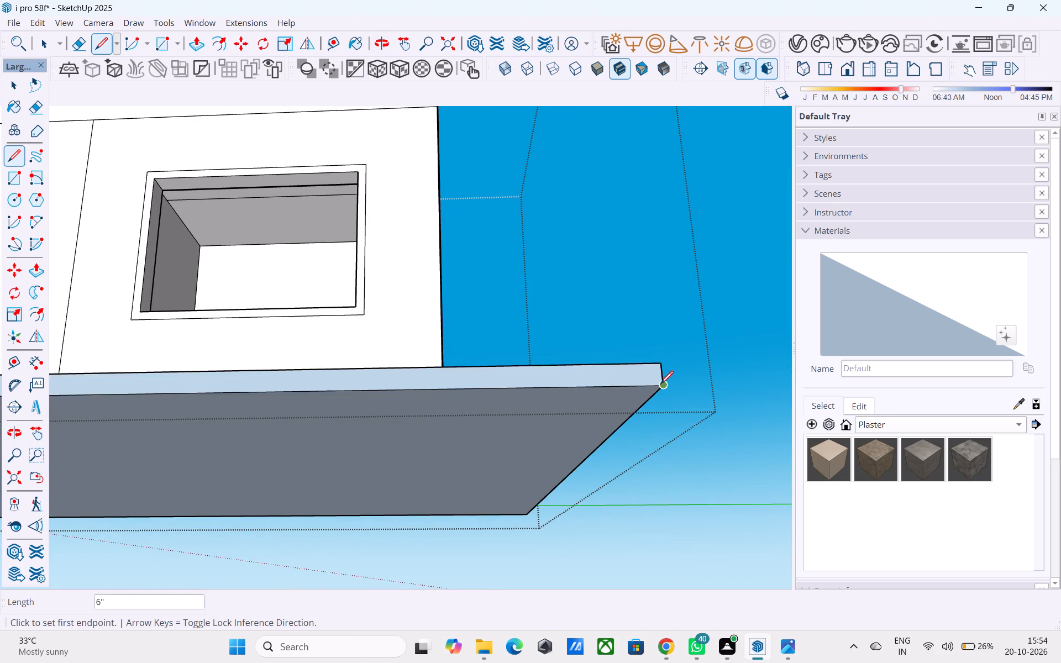
Reverse the blue underside face of the thickened base slab.
scroll(661, 385, down, 5)
scroll(661, 385, up, 1)
scroll(666, 389, down, 5)
middle_drag(465, 410, 738, 250)
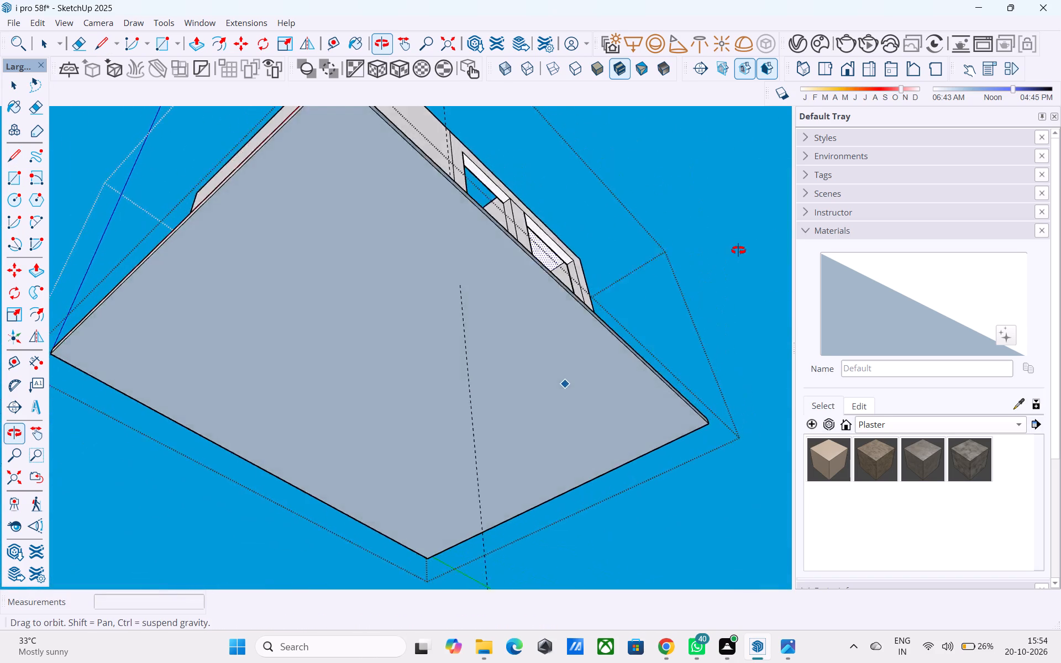
middle_drag(738, 250, 745, 239)
scroll(583, 307, down, 5)
key(space)
click(506, 329)
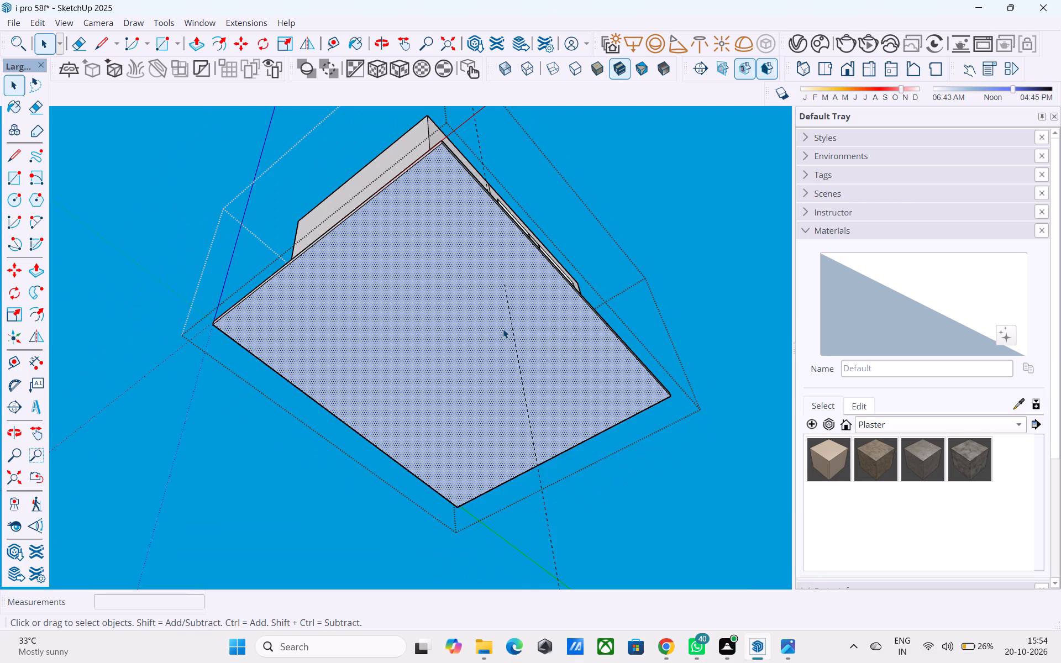
right_click(503, 329)
click(562, 508)
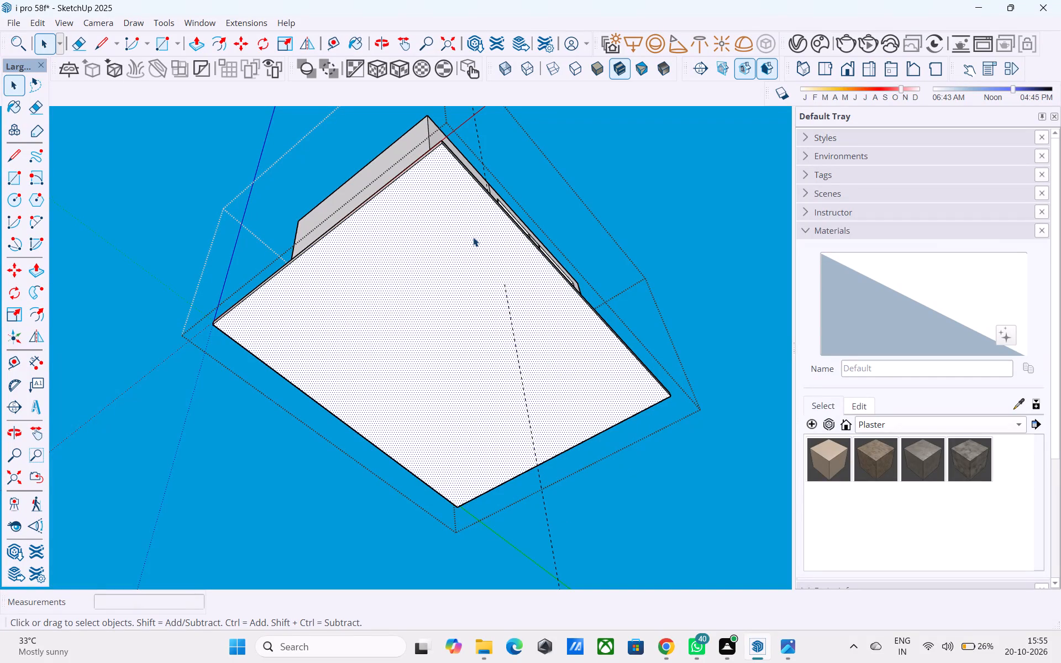
Reverse the blue edge face of the base slab below the front facade.
scroll(475, 248, down, 3)
middle_drag(475, 249, 426, 424)
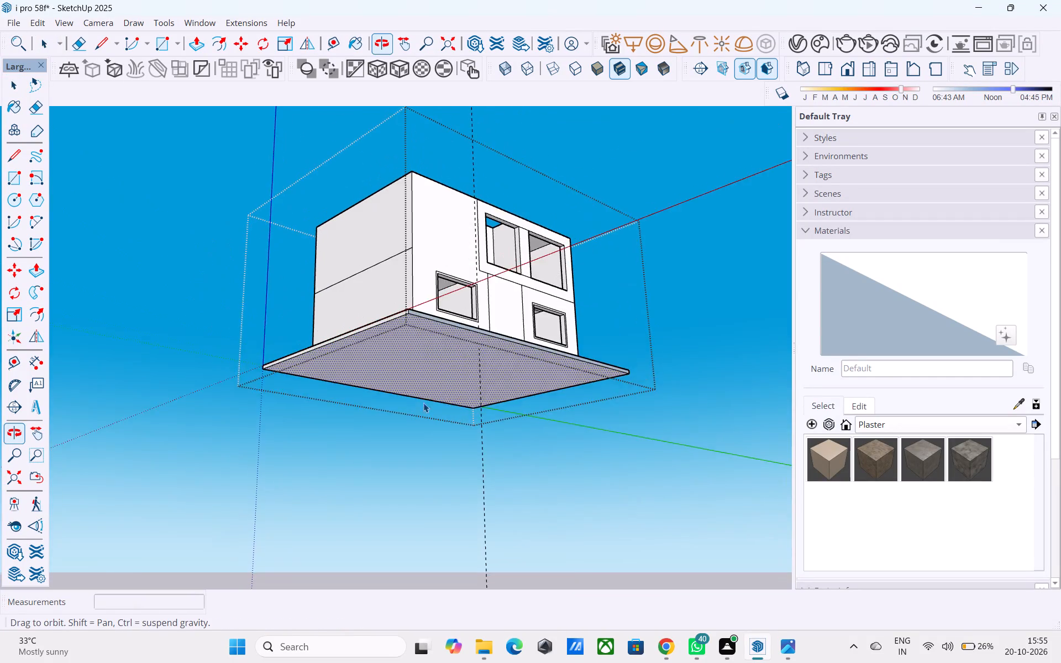
scroll(448, 264, up, 5)
scroll(456, 241, down, 3)
middle_drag(456, 244, 458, 318)
scroll(450, 382, up, 15)
click(346, 452)
right_click(346, 451)
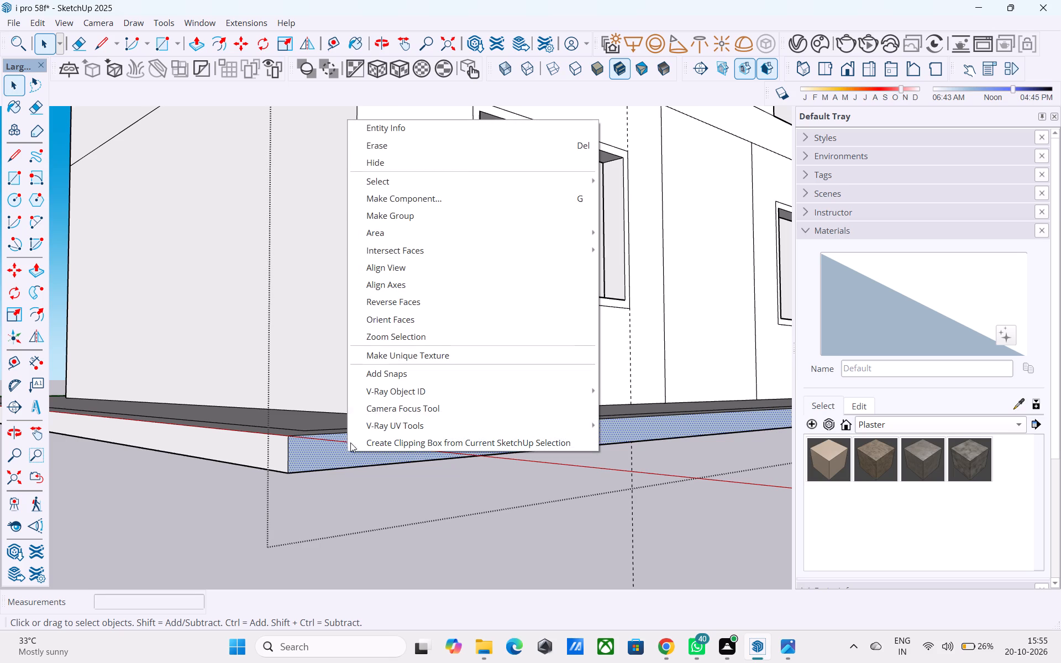
drag(411, 316, 412, 307)
Reverse the blue edge face of the base slab along the house's right side wall.
scroll(408, 309, down, 3)
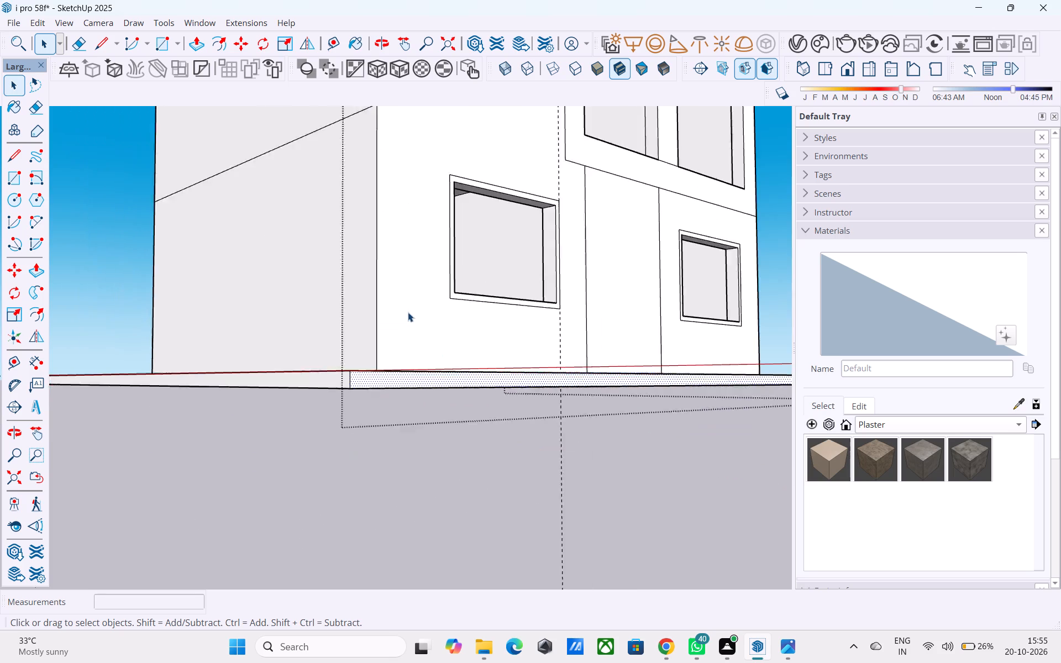
scroll(408, 312, down, 8)
middle_drag(397, 336, 243, 331)
middle_drag(511, 365, 248, 365)
middle_drag(487, 390, 352, 387)
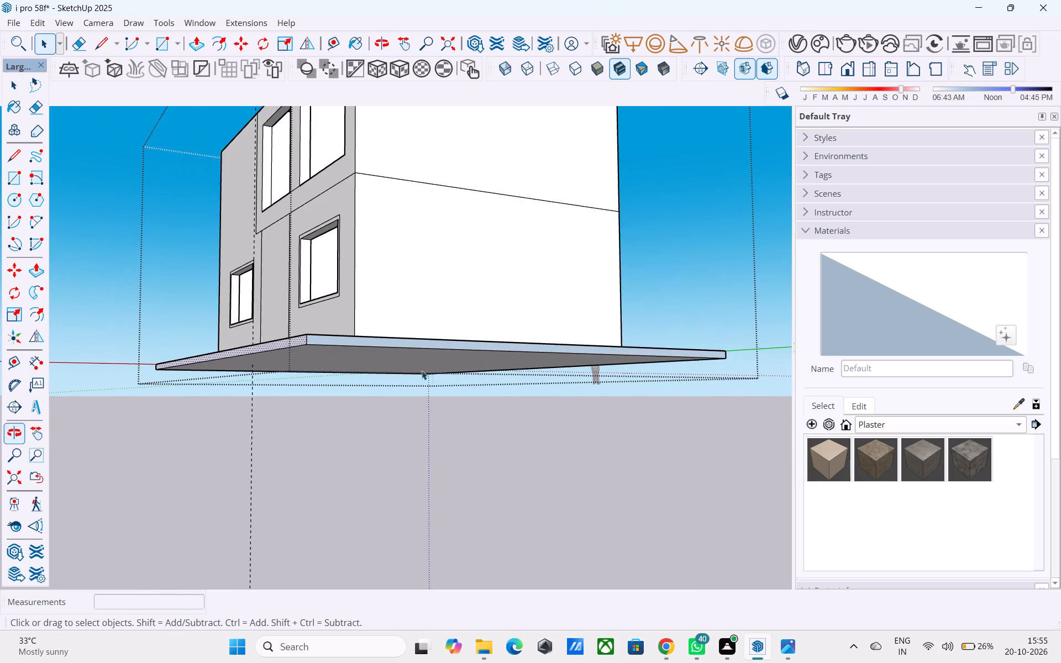
scroll(435, 355, up, 6)
click(418, 334)
right_click(418, 334)
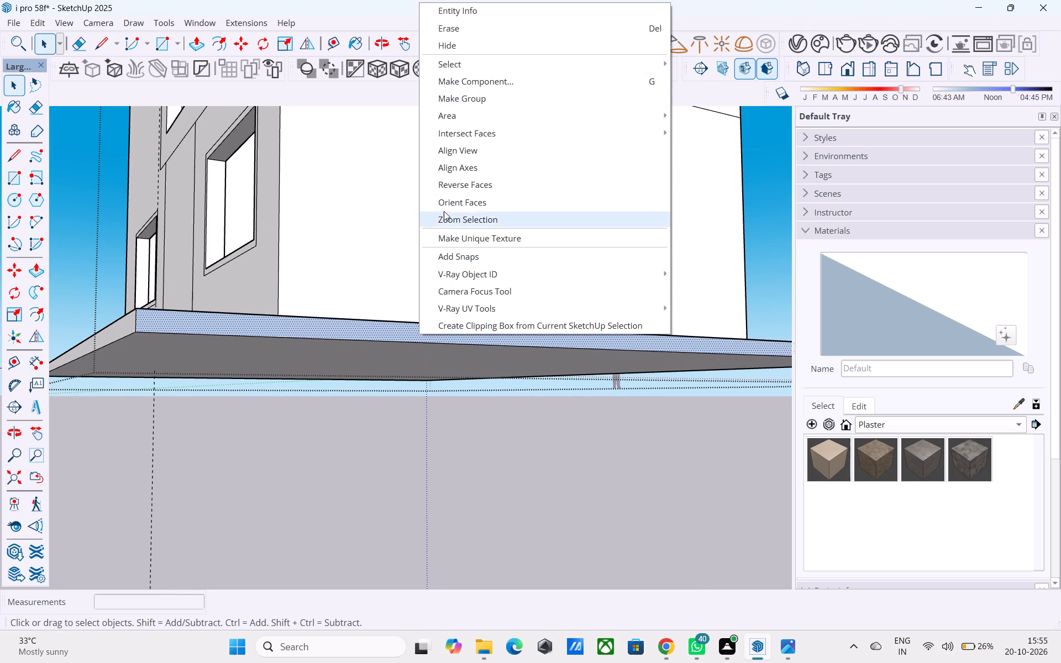
click(451, 191)
Examine the base slab's edge faces around the side and rear of the house.
scroll(451, 211, down, 6)
middle_drag(453, 228, 409, 367)
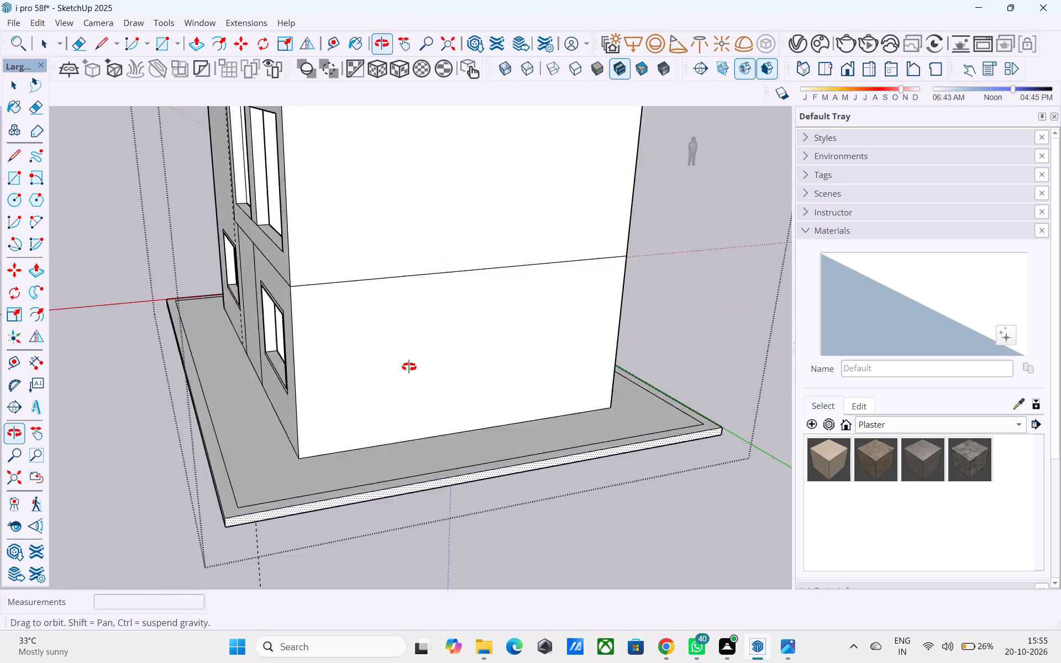
middle_drag(409, 367, 408, 383)
scroll(444, 356, down, 5)
middle_drag(530, 364, 321, 319)
scroll(519, 375, up, 6)
middle_drag(540, 425, 465, 352)
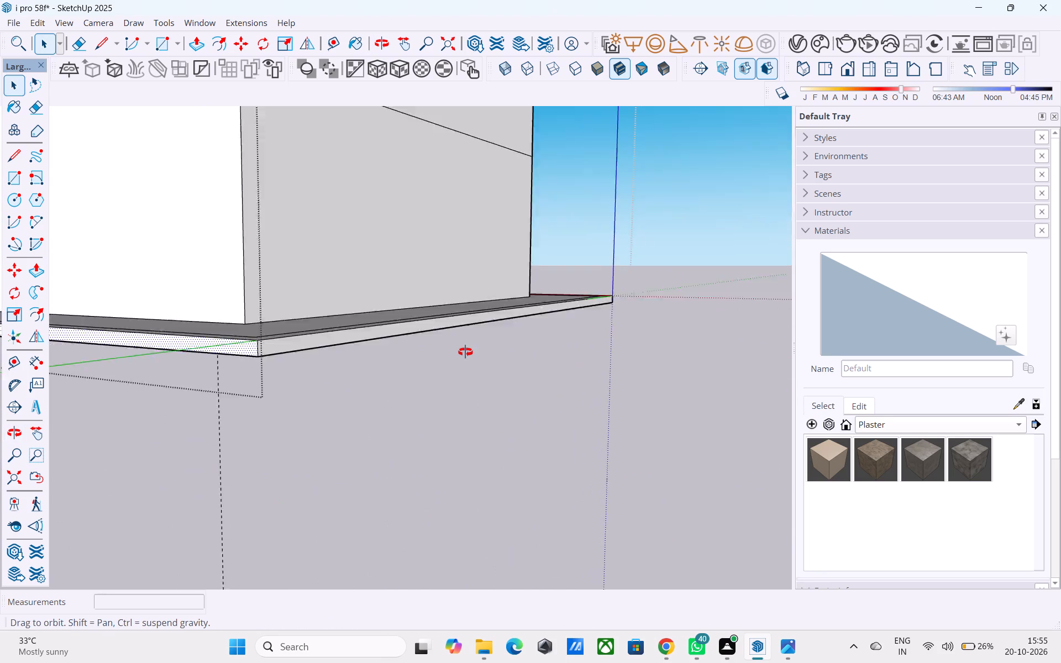
middle_drag(465, 352, 592, 377)
scroll(587, 376, down, 11)
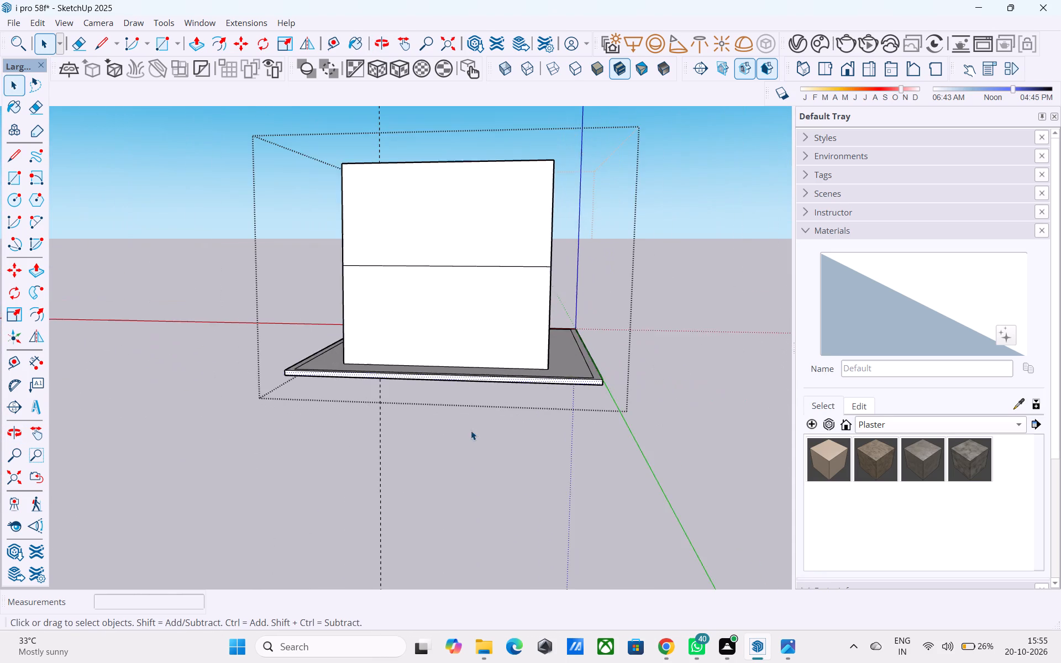
middle_drag(505, 377, 497, 438)
Select all of the house's connected geometry, exit the group's editing mode and select the whole house group.
triple_click(484, 322)
double_click(670, 281)
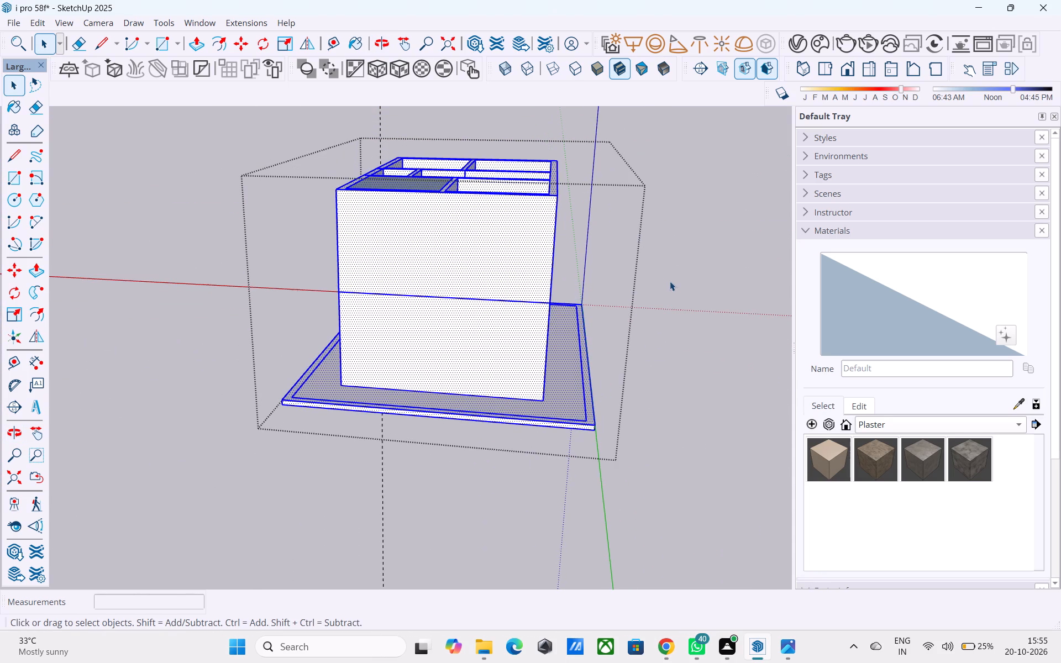
click(492, 250)
scroll(486, 250, up, 3)
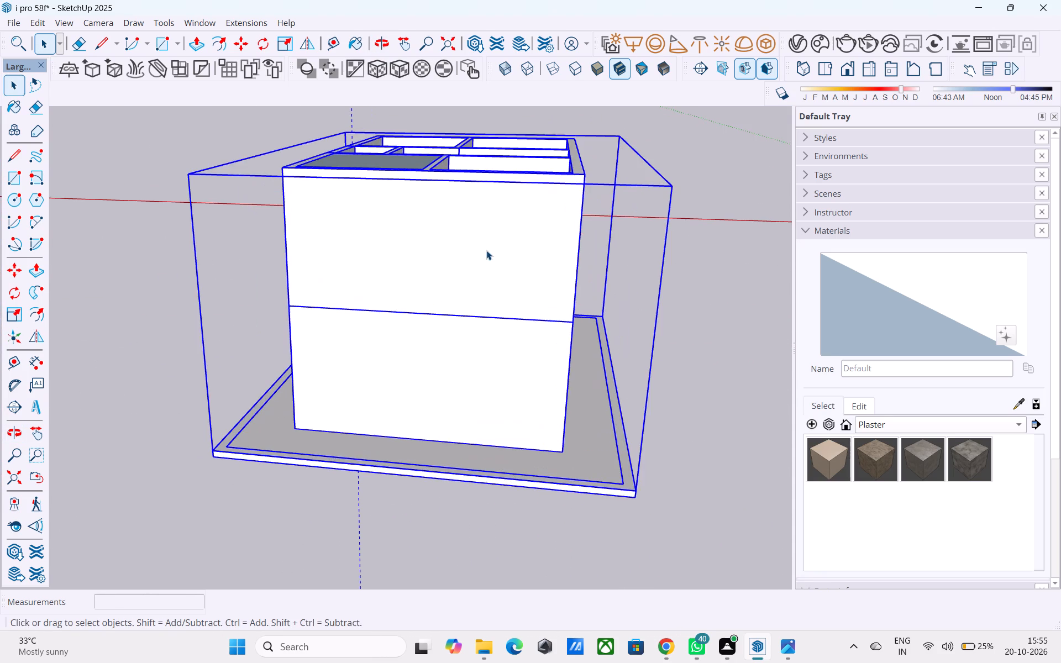
Open the house group for editing and draw a 6" vertical line up from the blue roof face's inner rear corner.
double_click(486, 250)
scroll(417, 333, down, 3)
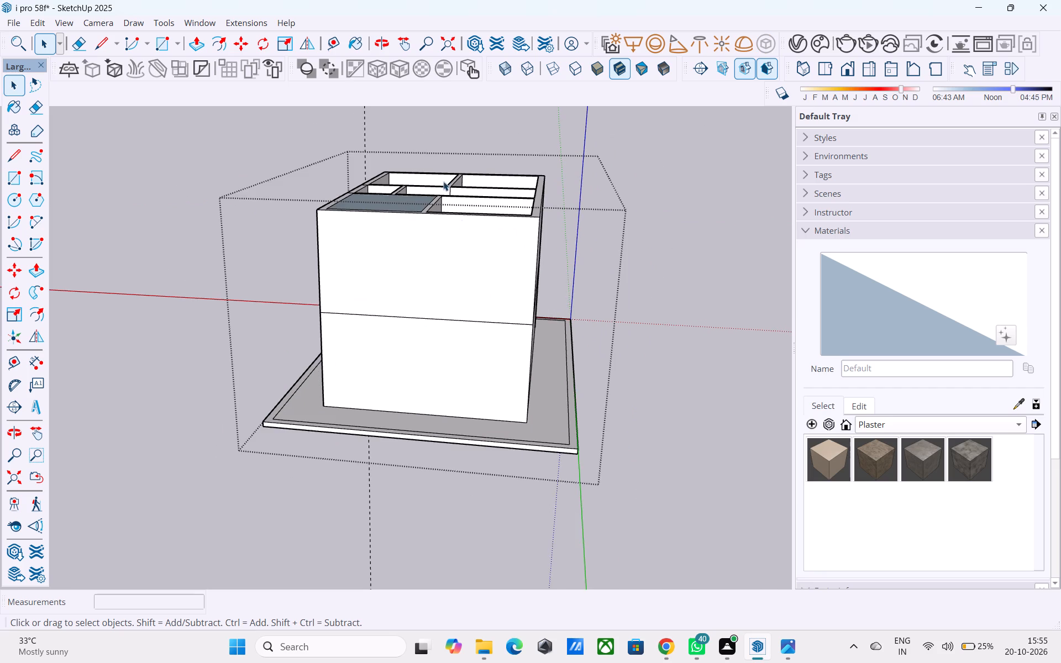
scroll(438, 172, up, 8)
scroll(374, 215, down, 3)
middle_drag(374, 215, 584, 225)
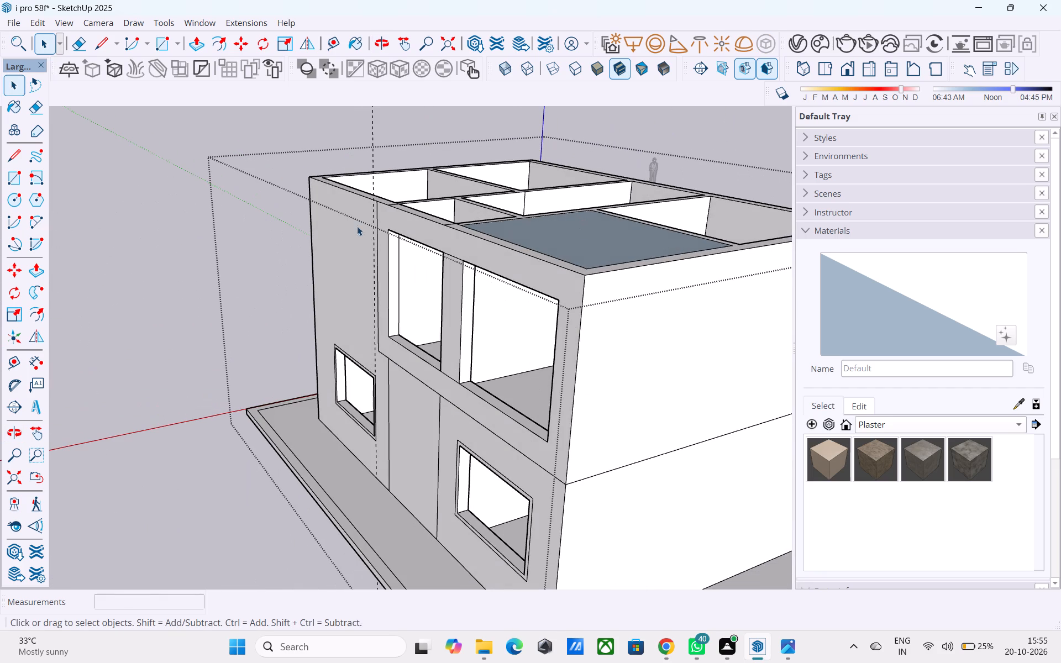
scroll(314, 238, down, 4)
middle_drag(497, 215, 508, 259)
scroll(508, 259, up, 9)
scroll(510, 259, down, 3)
scroll(262, 359, down, 2)
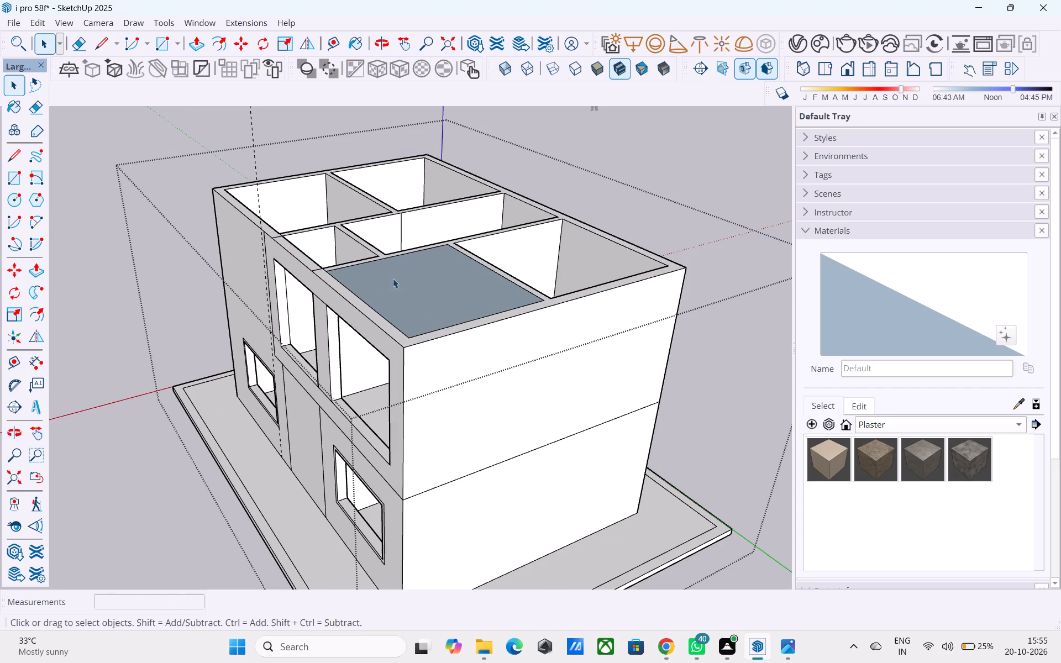
scroll(420, 260, up, 7)
key(l)
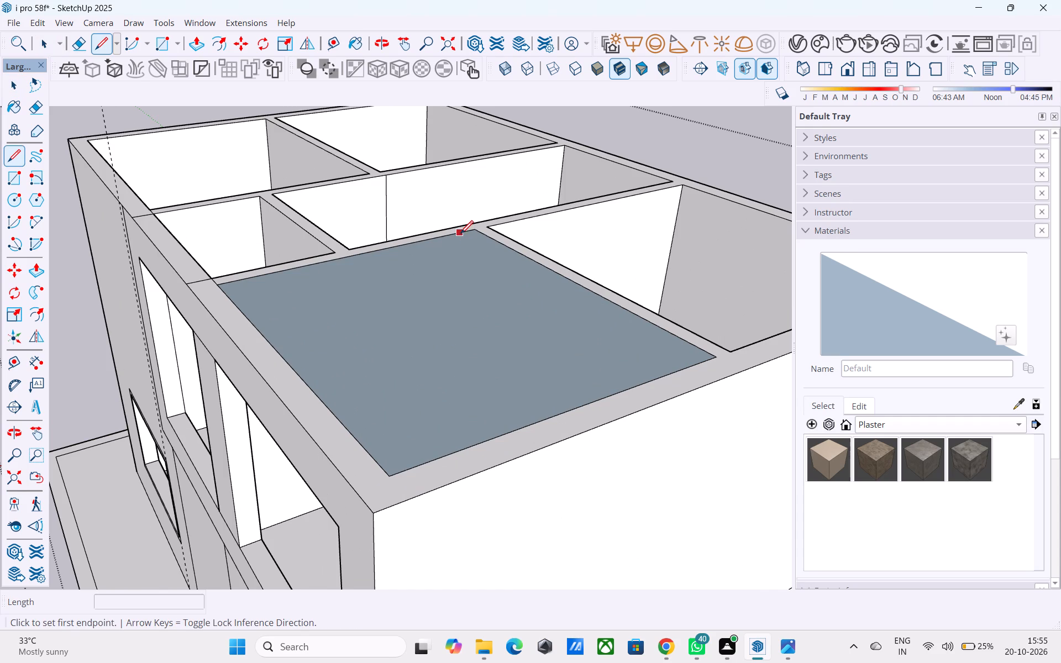
click(471, 230)
middle_drag(471, 230, 478, 203)
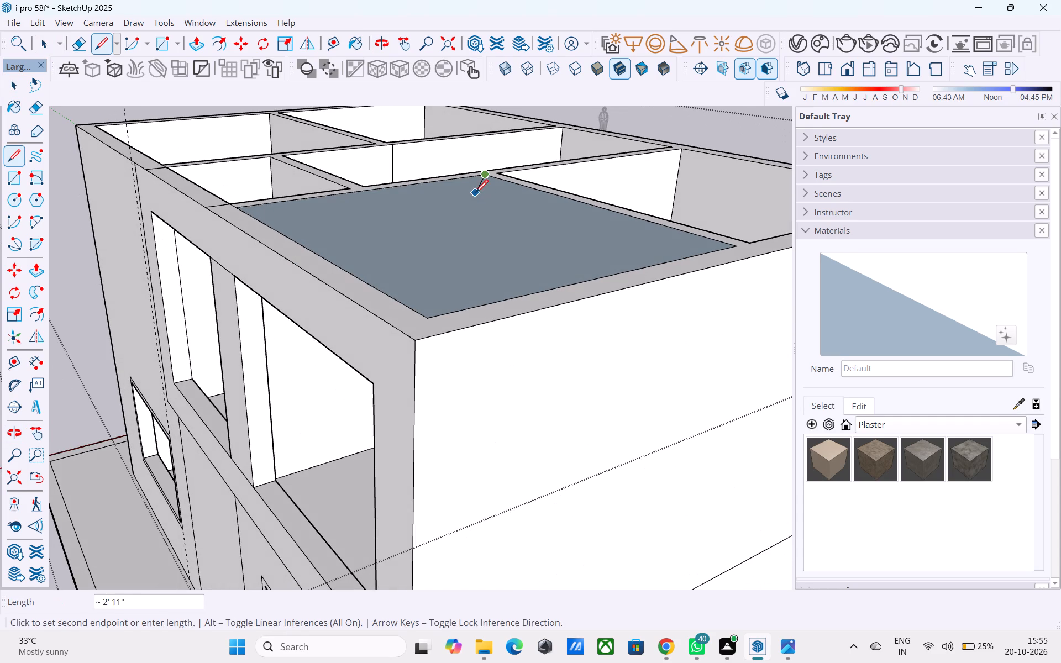
scroll(358, 411, down, 5)
middle_drag(435, 252, 434, 246)
scroll(434, 246, up, 4)
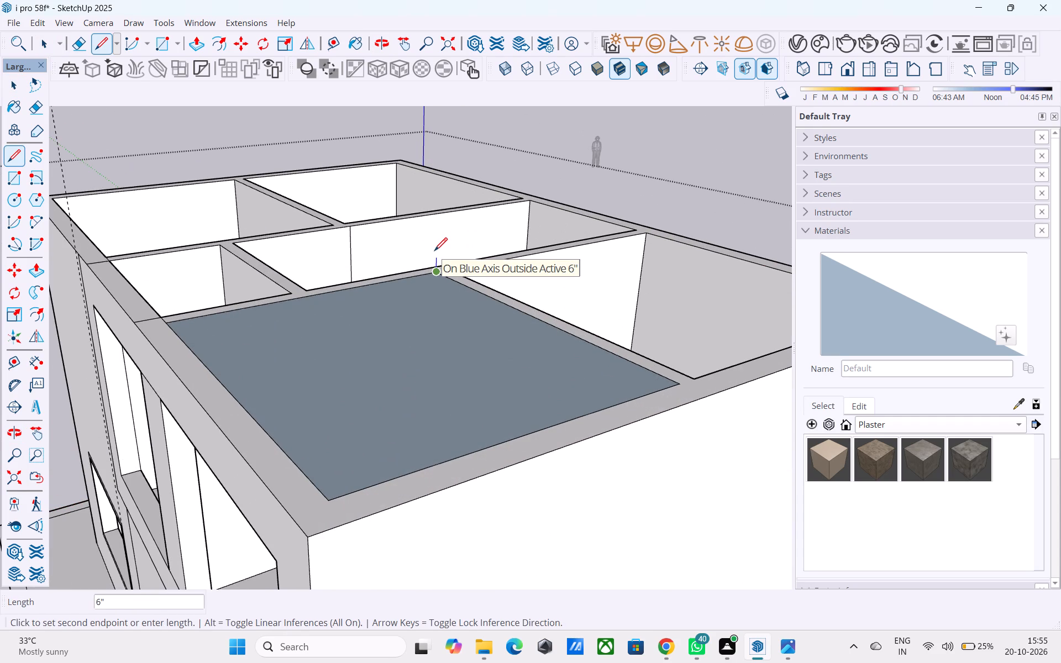
key(6)
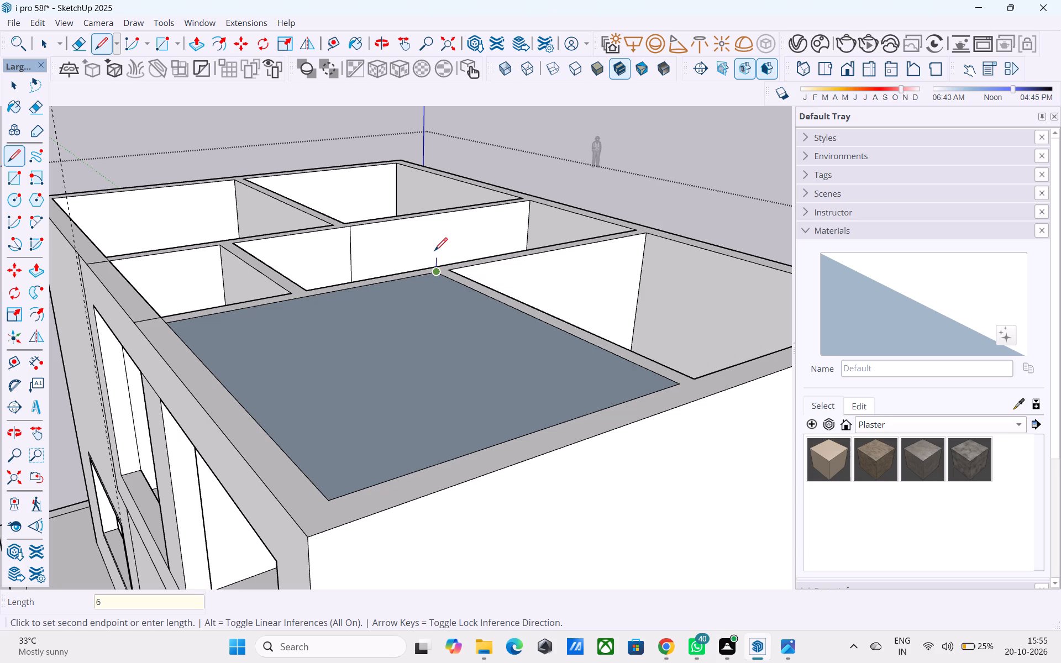
key(shift+quotedbl)
key(Return)
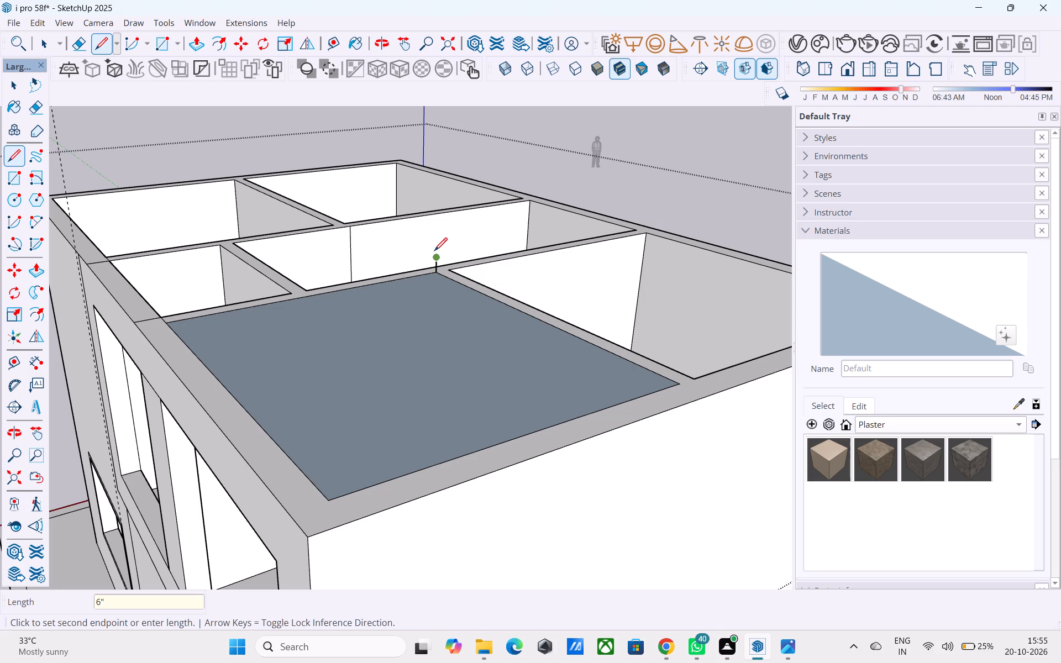
Draw a 6" vertical line up from the blue roof face's front outer corner, diagonally opposite the first.
key(l)
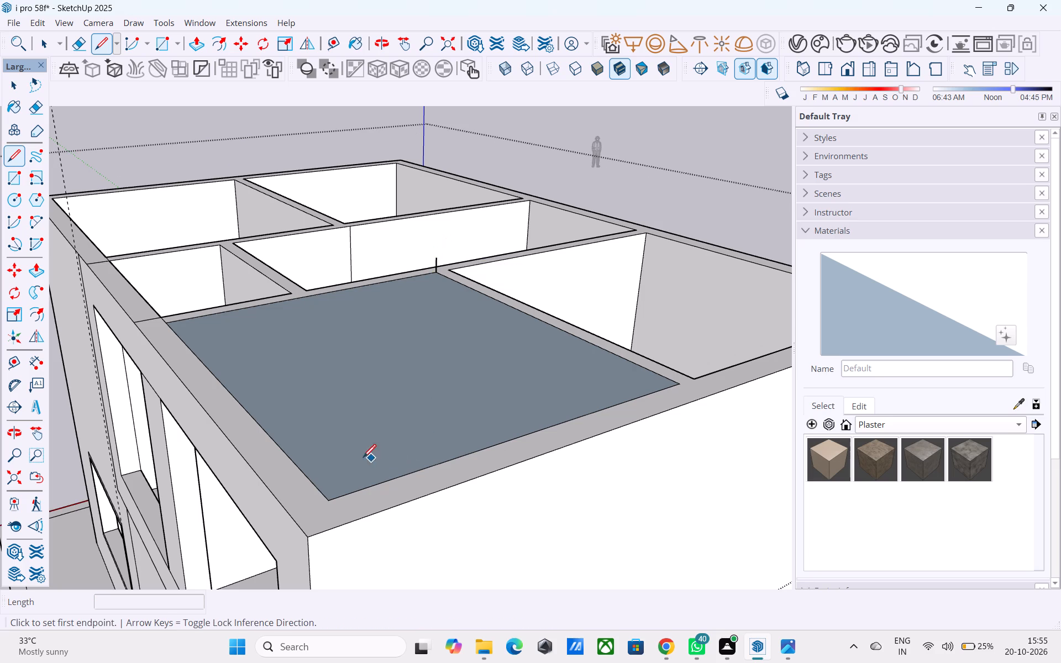
click(328, 496)
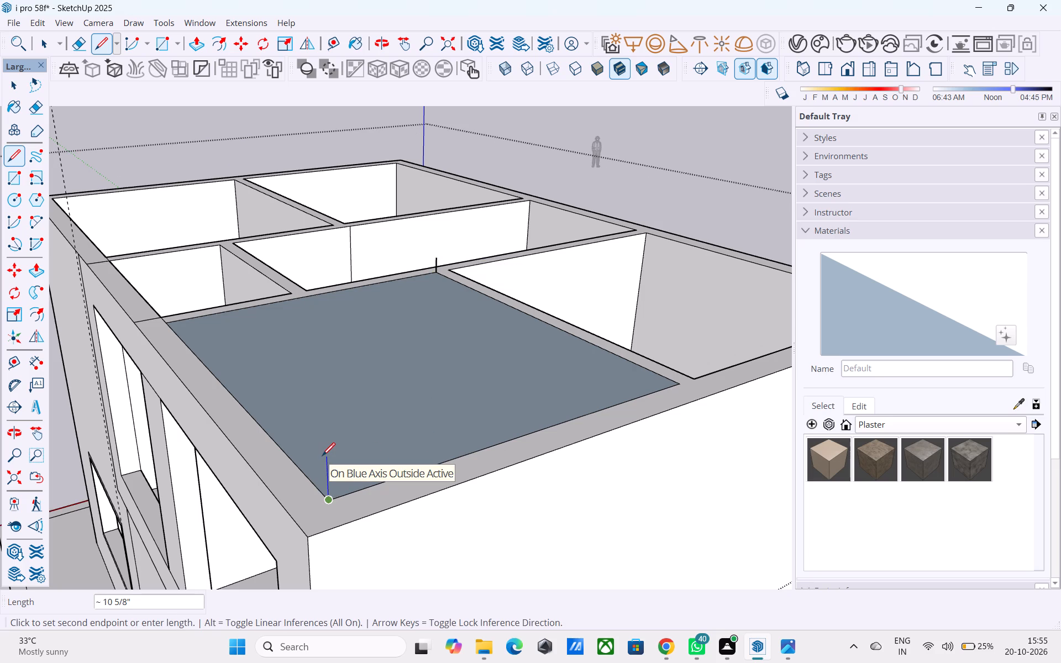
text(6")
key(Return)
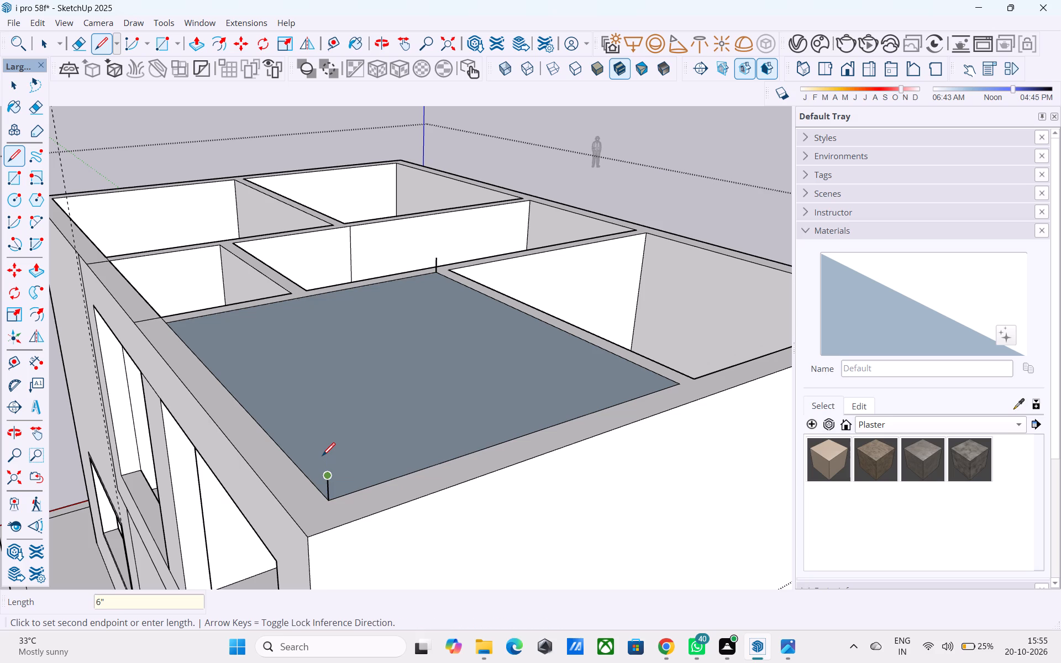
key(space)
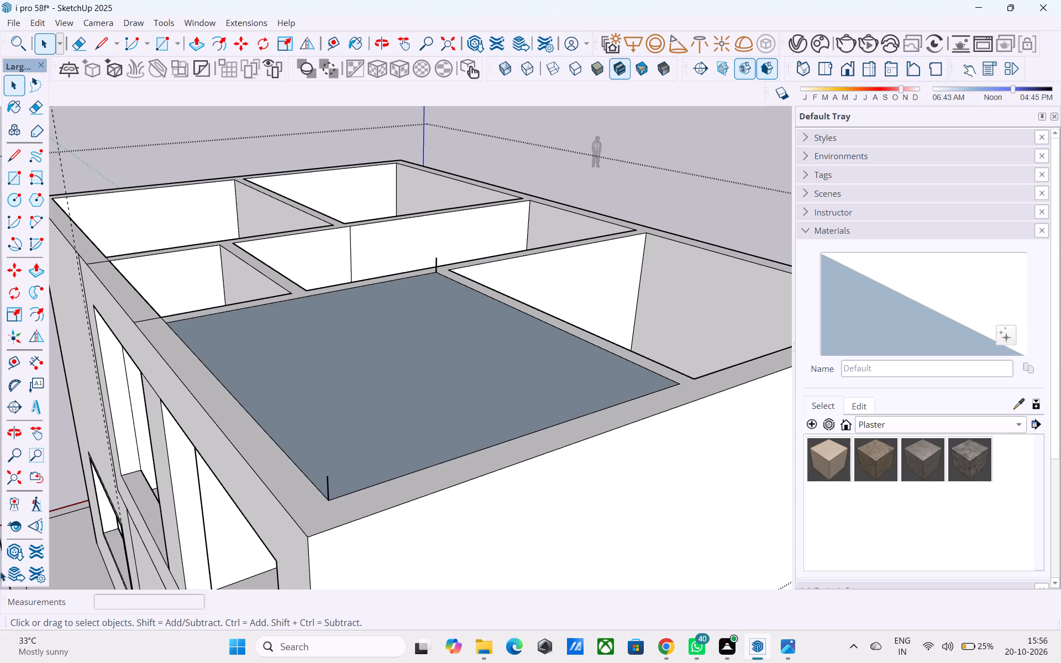
Draw a rectangle between the tops of the two 6" vertical lines to form the raised slab's top face.
scroll(476, 457, down, 5)
scroll(409, 419, down, 5)
scroll(237, 387, down, 5)
middle_drag(229, 320, 448, 329)
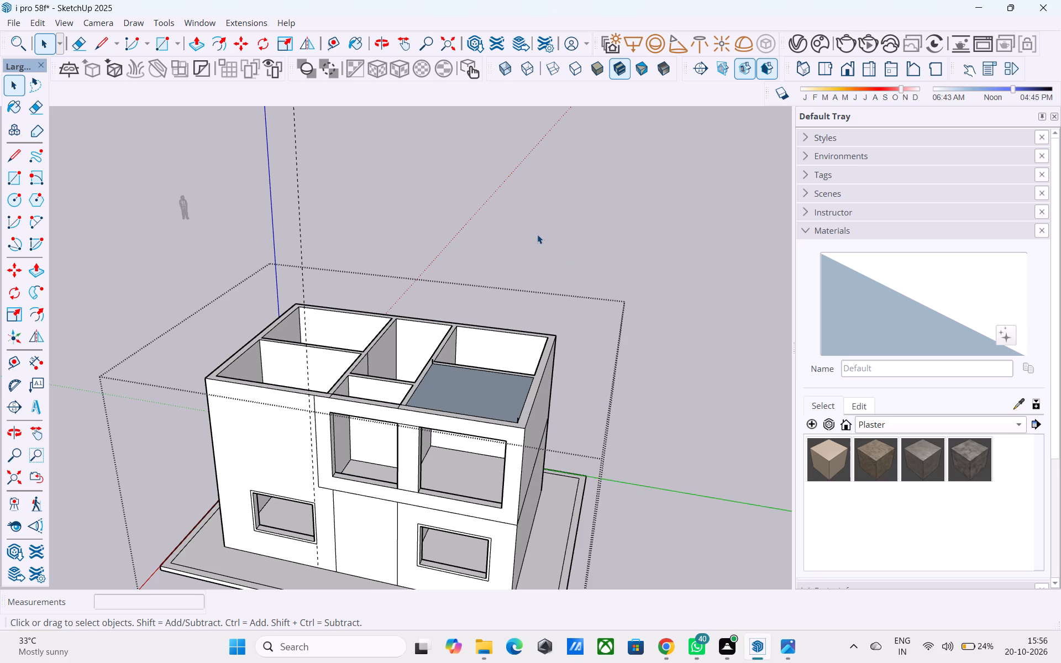
scroll(353, 208, down, 7)
middle_drag(338, 211, 319, 185)
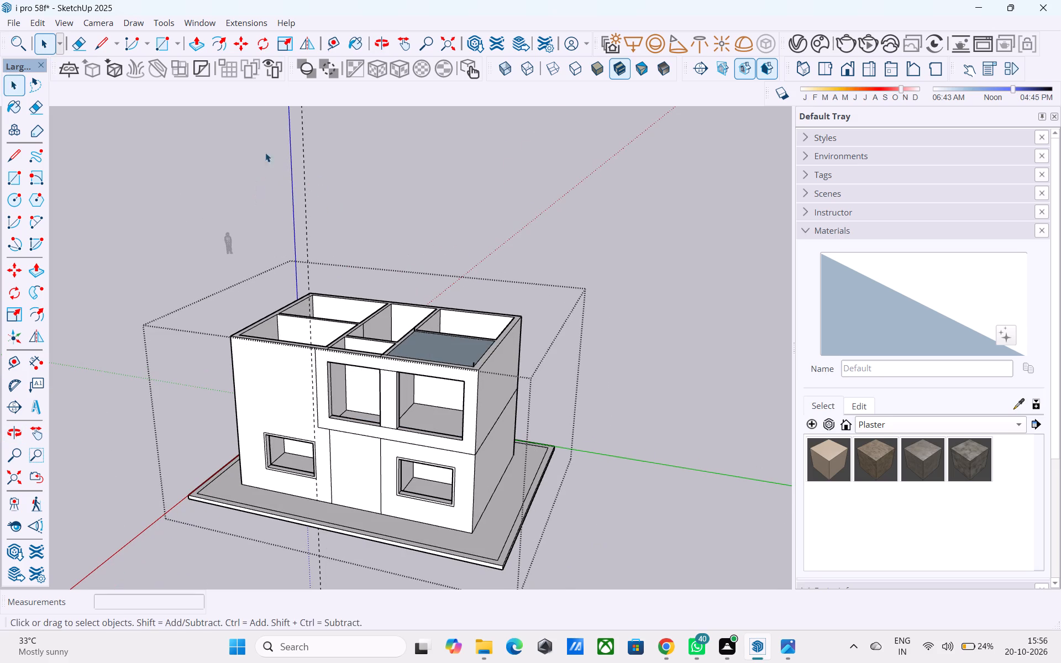
click(163, 43)
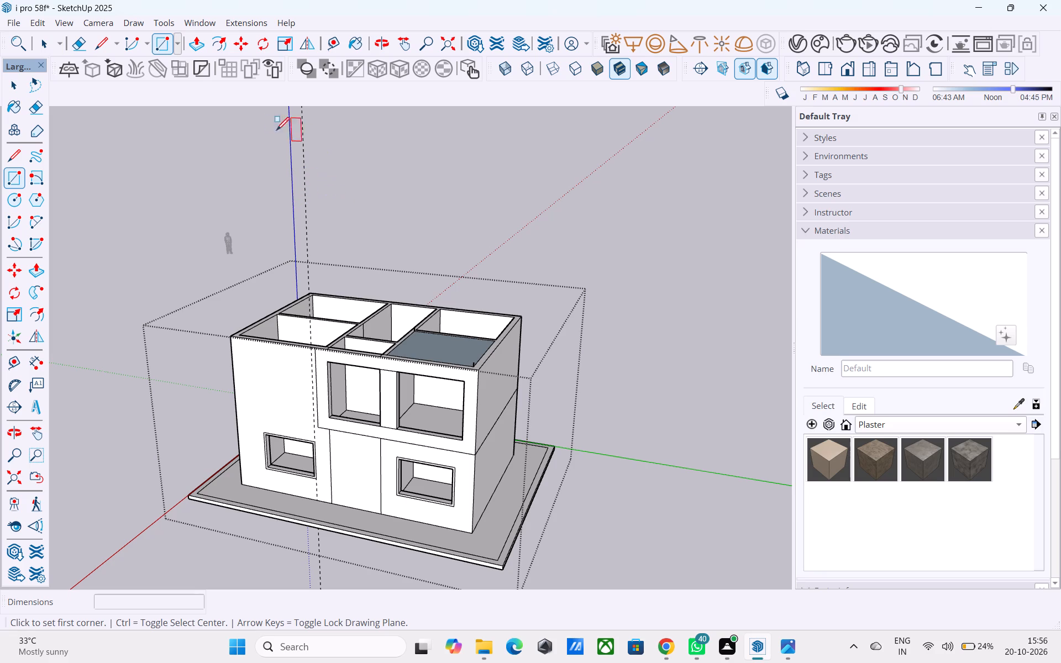
scroll(276, 191, down, 7)
middle_drag(262, 185, 292, 213)
scroll(256, 187, down, 4)
scroll(346, 251, up, 4)
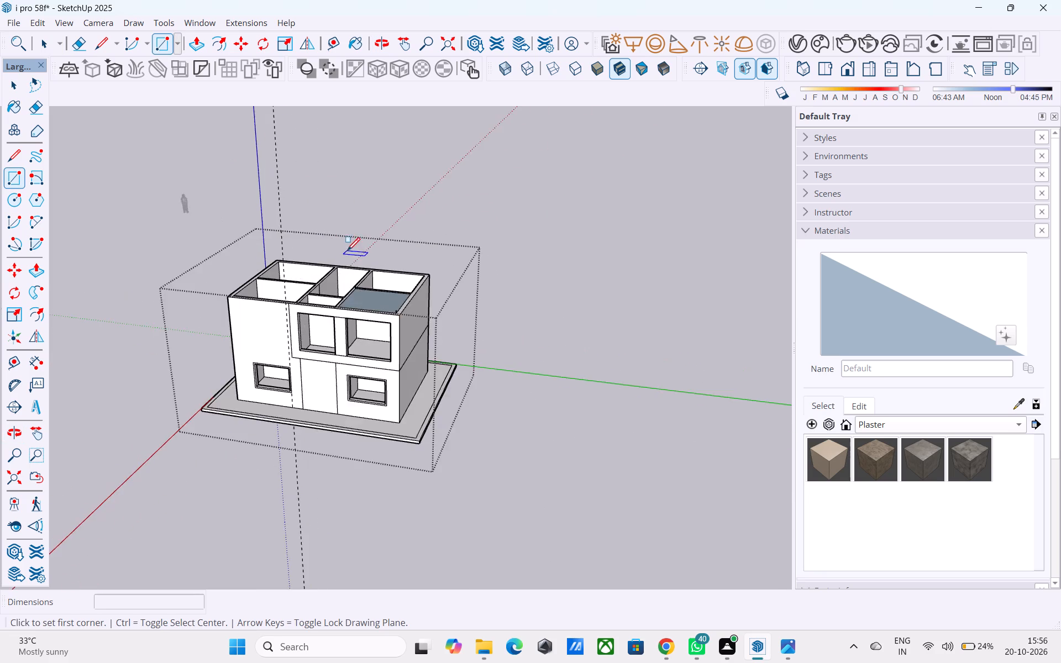
scroll(347, 252, up, 17)
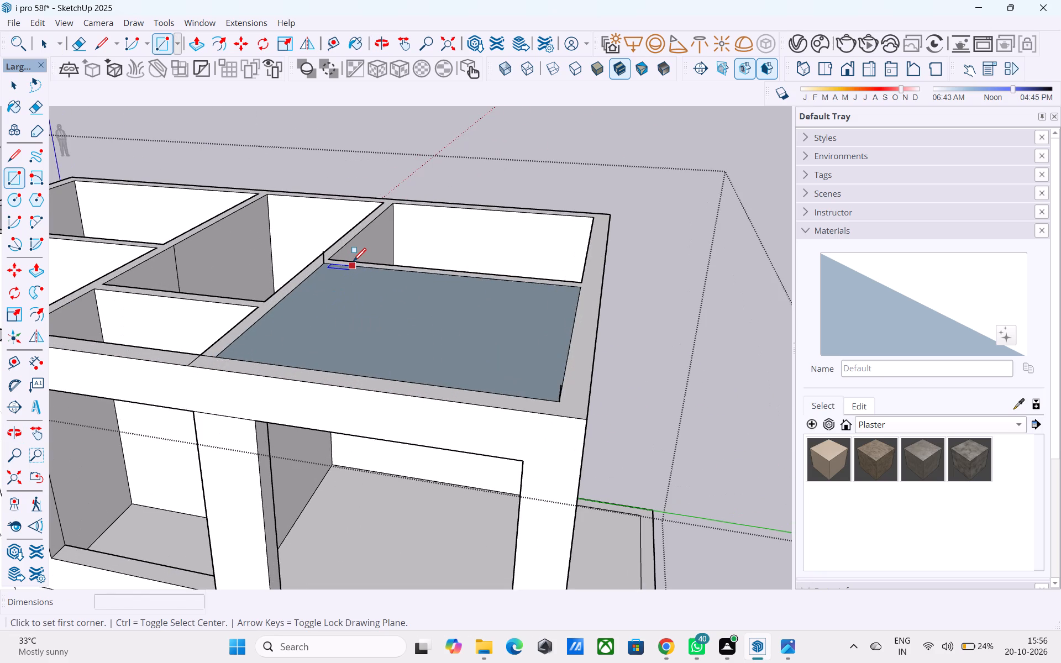
middle_drag(351, 264, 352, 248)
scroll(350, 248, up, 3)
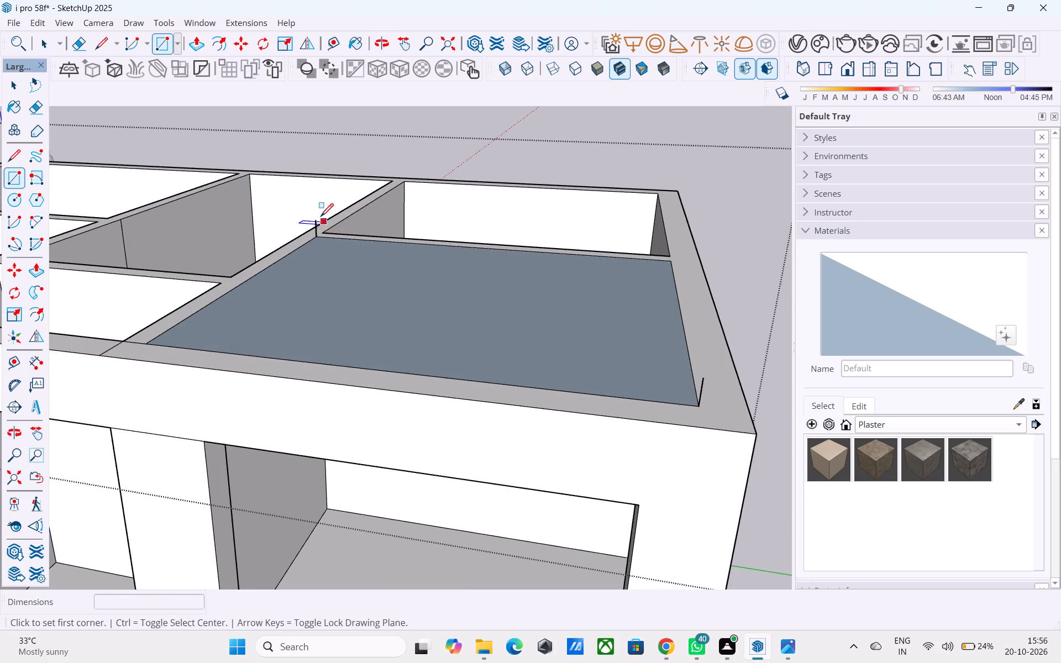
click(319, 217)
scroll(300, 201, down, 6)
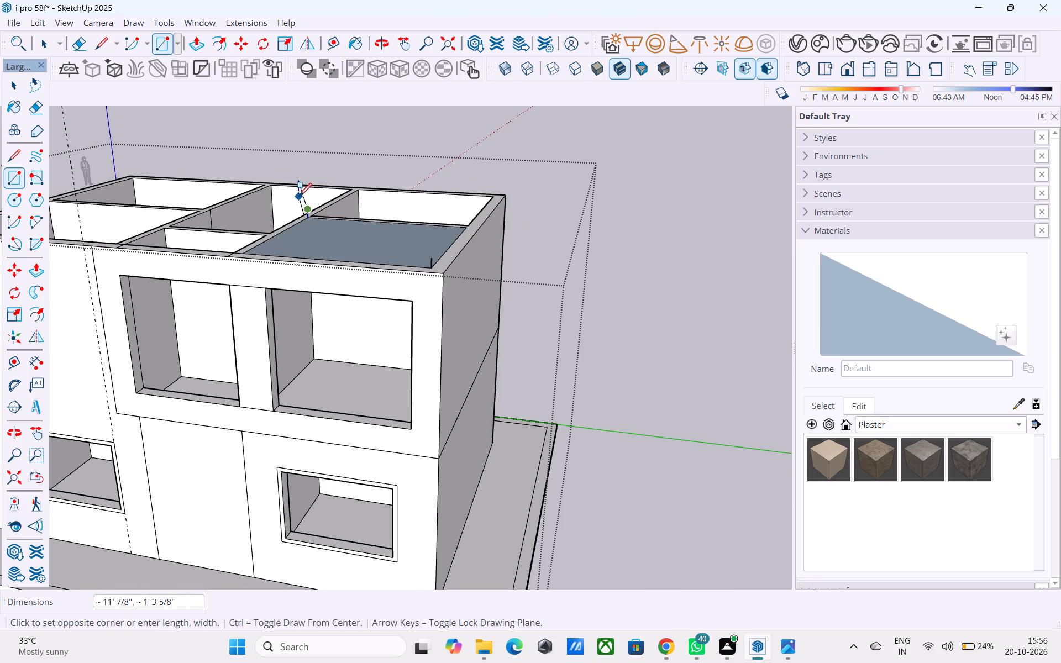
scroll(426, 260, up, 4)
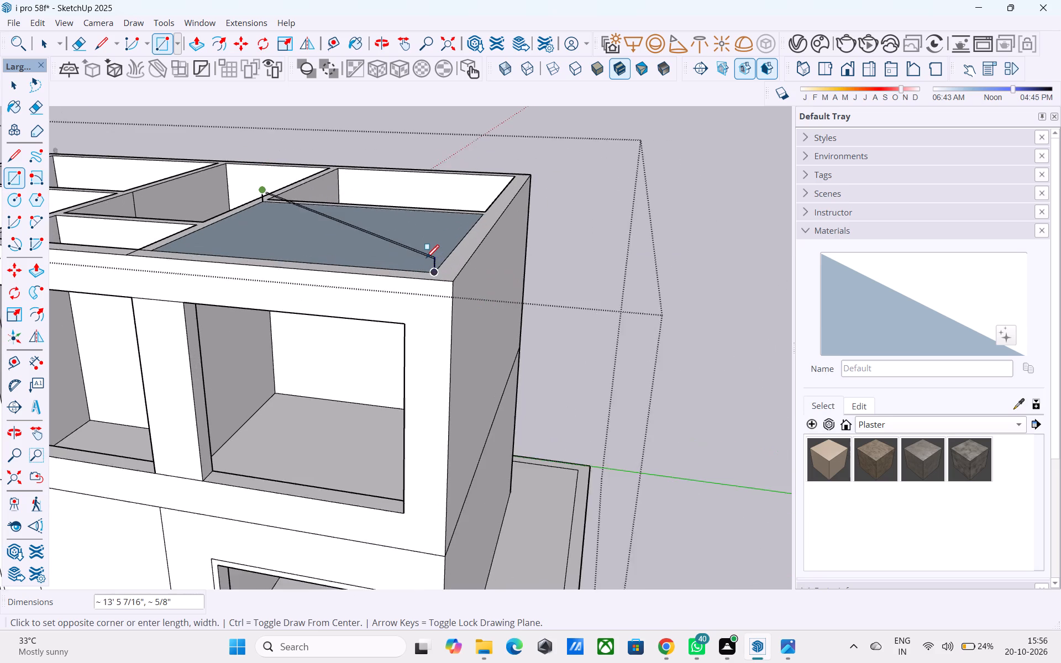
scroll(426, 259, up, 4)
click(439, 257)
scroll(543, 205, down, 7)
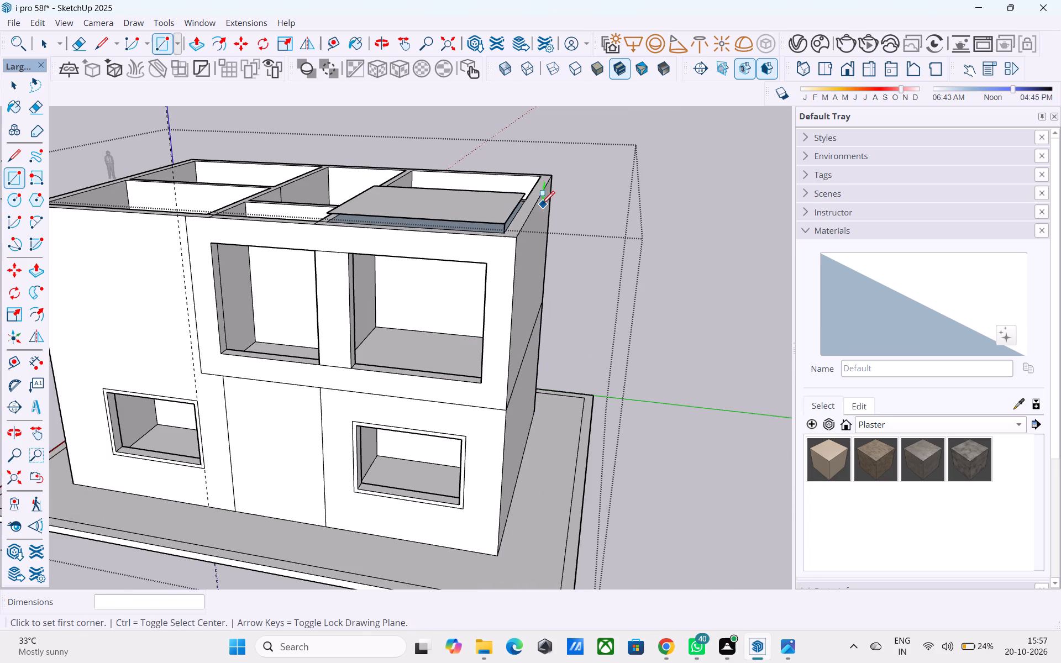
Draw the vertical edge at the raised slab's front inner corner, joining the roof level to the top rectangle.
middle_drag(296, 267, 323, 308)
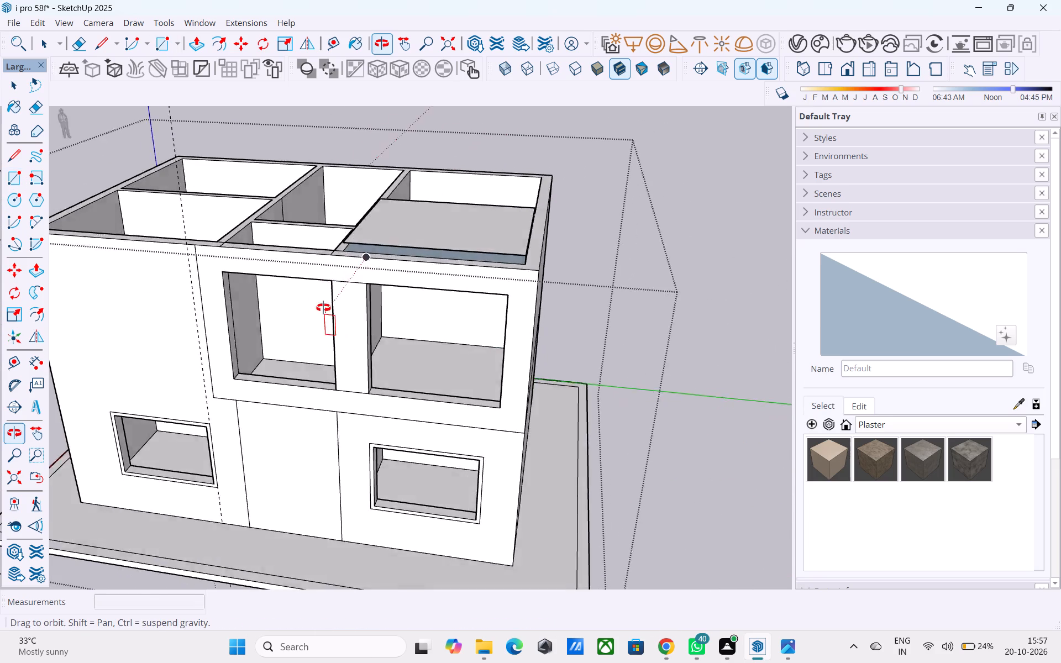
middle_drag(323, 308, 351, 334)
scroll(506, 265, up, 2)
scroll(521, 238, down, 3)
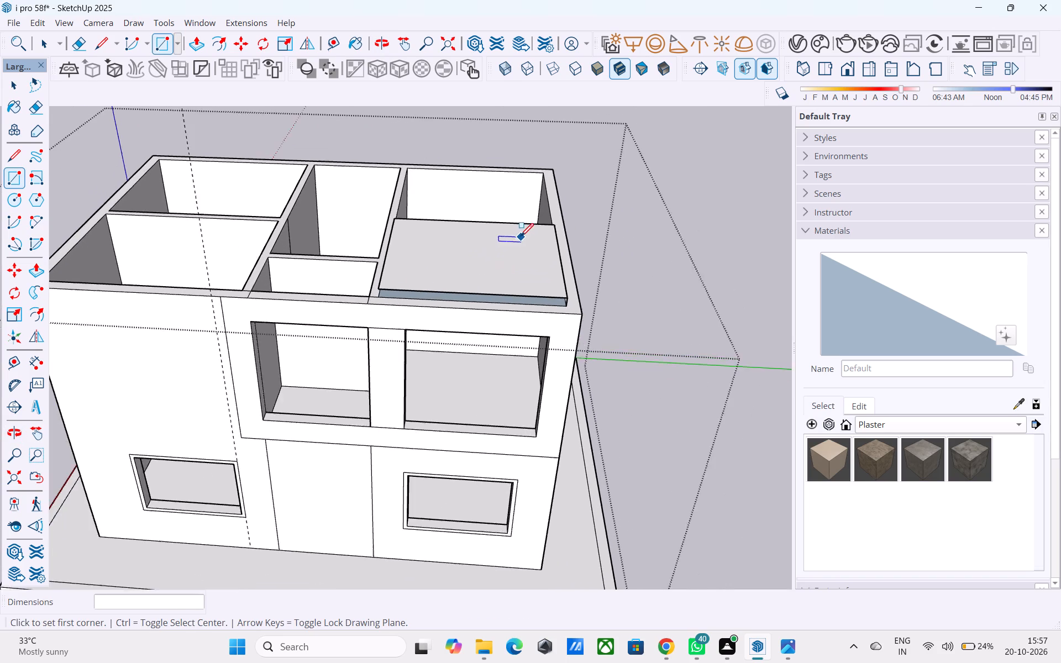
middle_drag(433, 251, 411, 338)
middle_drag(380, 387, 435, 373)
scroll(437, 376, up, 1)
key(l)
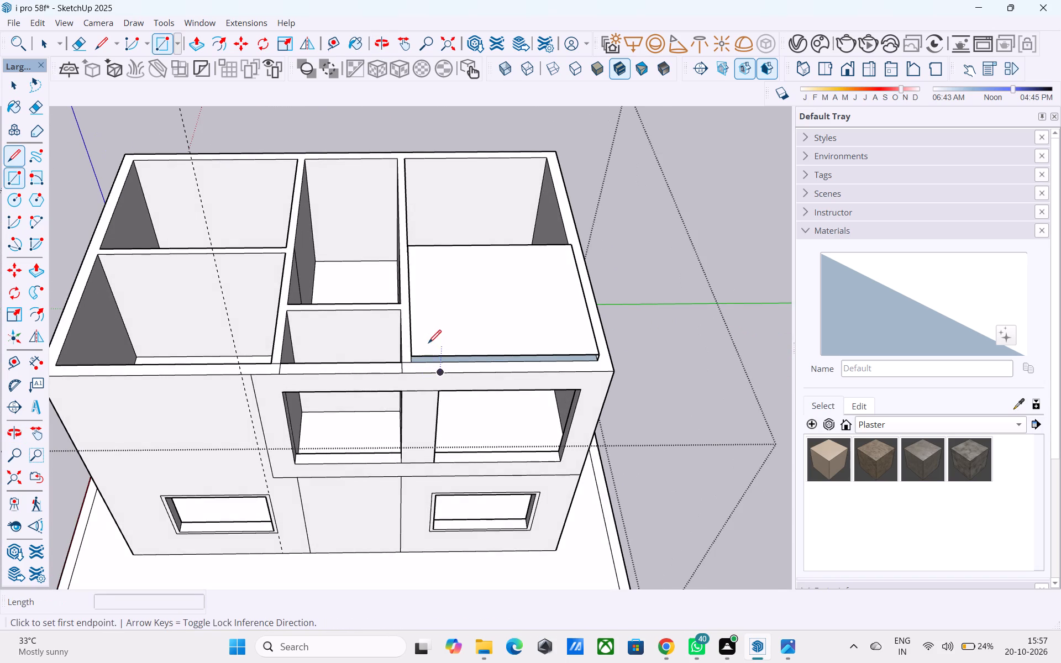
scroll(411, 348, up, 1)
middle_drag(411, 348, 410, 330)
scroll(398, 328, up, 1)
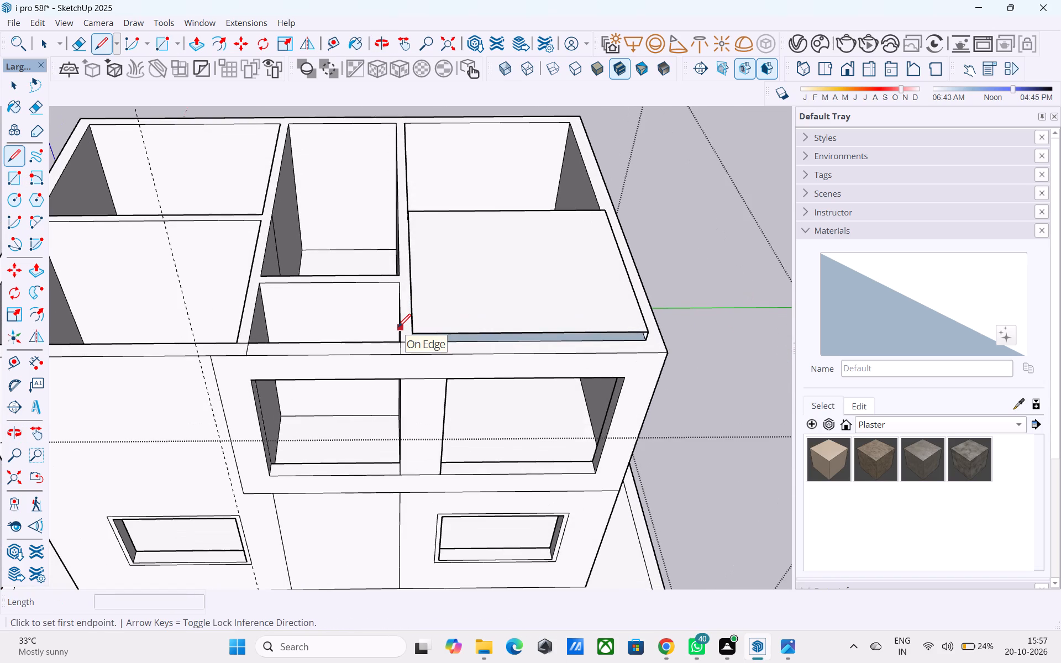
scroll(398, 328, up, 14)
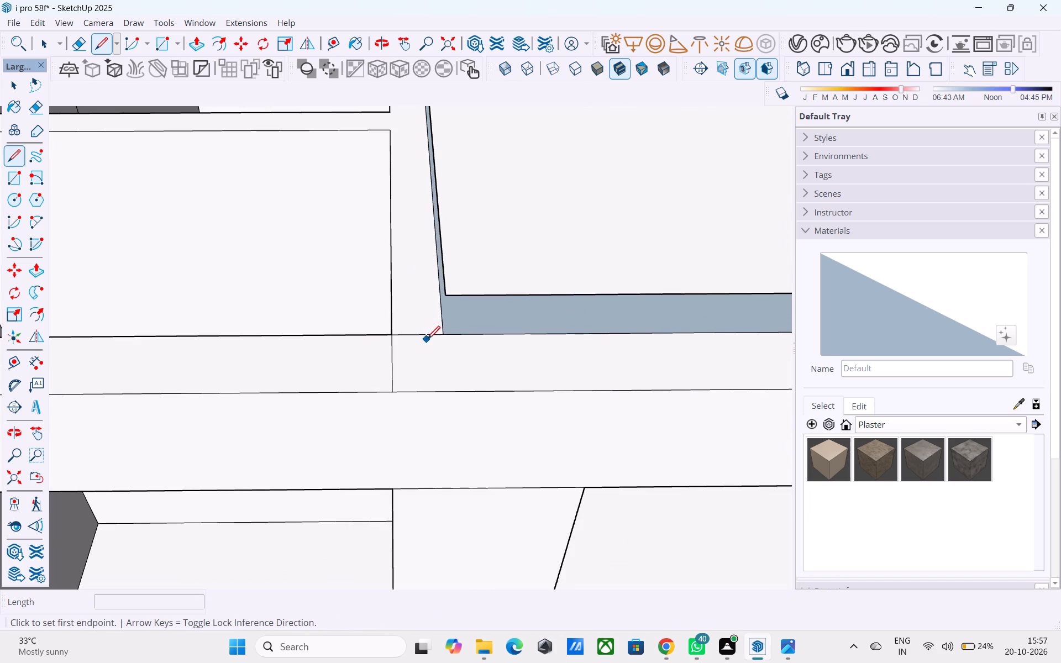
click(437, 336)
click(448, 296)
Draw the vertical edge at the raised slab's rear outer corner, from the wall top up to the top rectangle.
scroll(328, 308, down, 4)
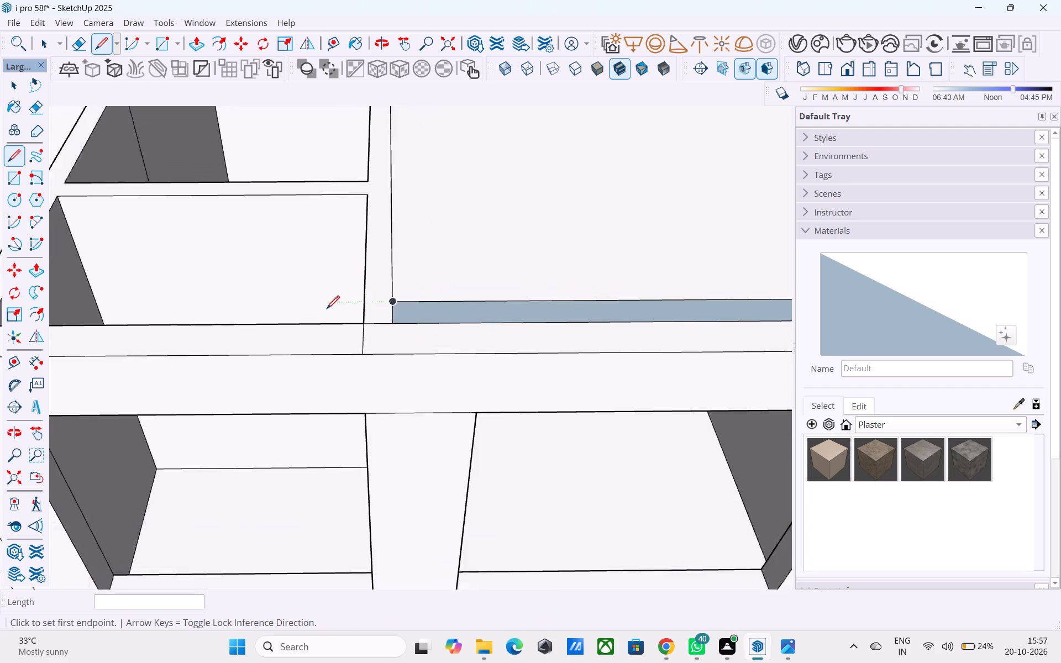
scroll(327, 310, down, 11)
middle_drag(513, 330, 268, 357)
scroll(448, 224, up, 6)
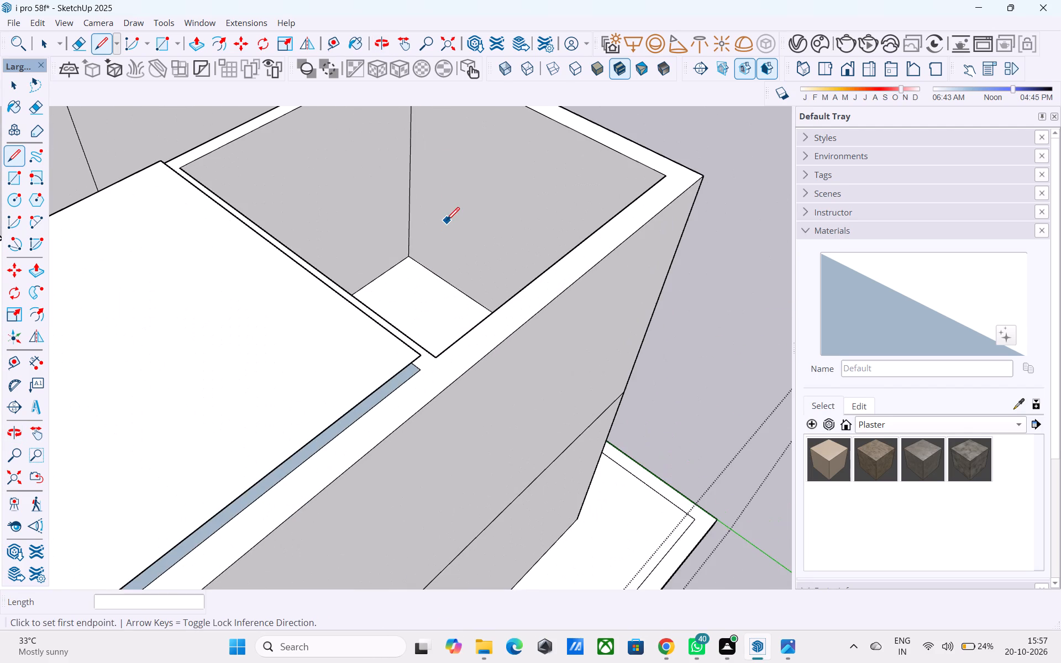
scroll(558, 328, down, 2)
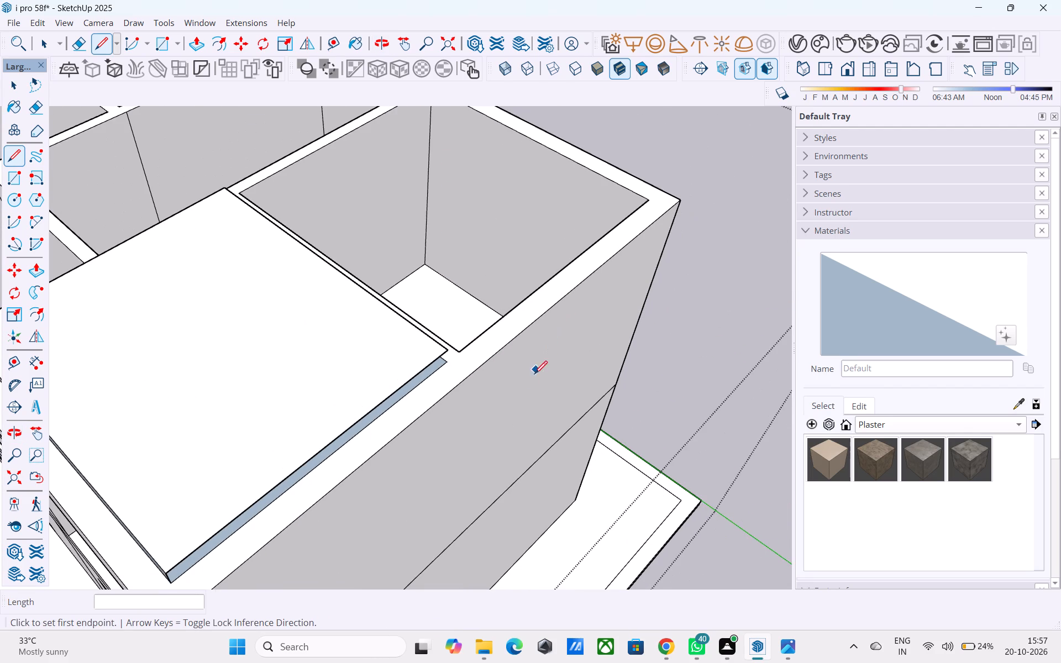
scroll(524, 392, down, 2)
middle_drag(521, 399, 513, 388)
scroll(501, 376, down, 3)
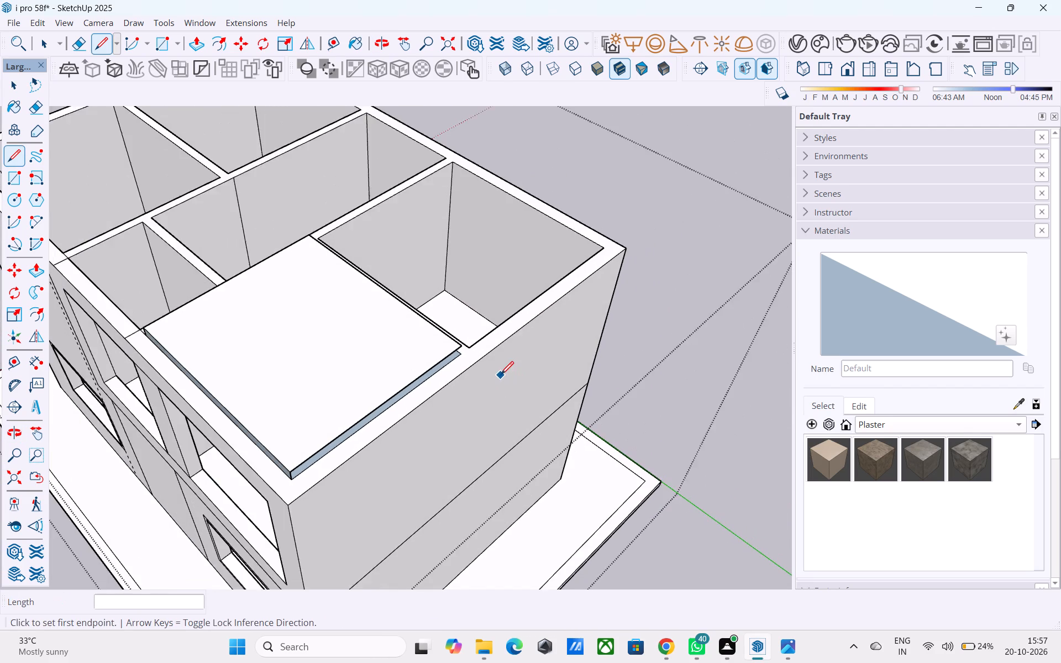
middle_drag(506, 297, 430, 252)
scroll(386, 248, up, 7)
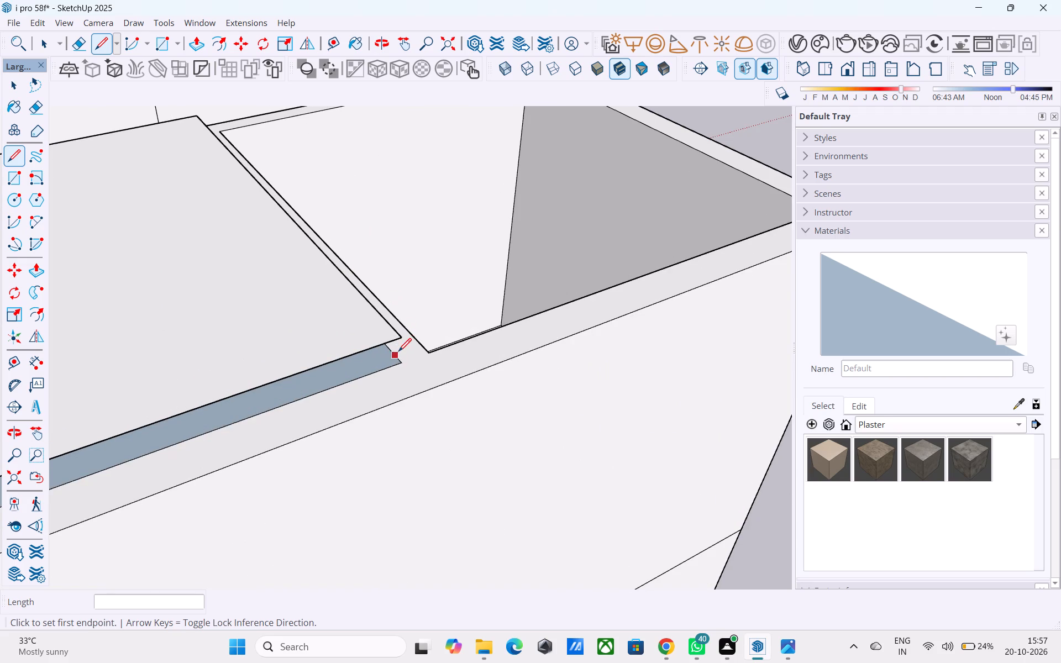
click(400, 360)
click(401, 339)
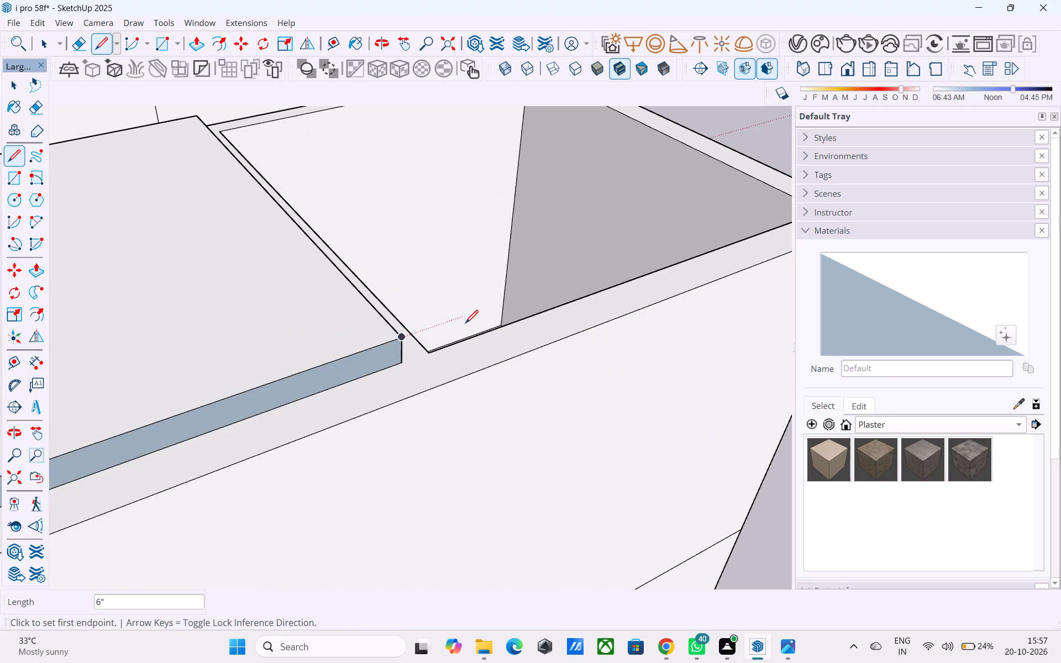
Reverse the raised slab's front face and its outer side face so their white sides point outward.
scroll(465, 324, down, 11)
middle_drag(393, 362, 526, 319)
scroll(472, 320, up, 3)
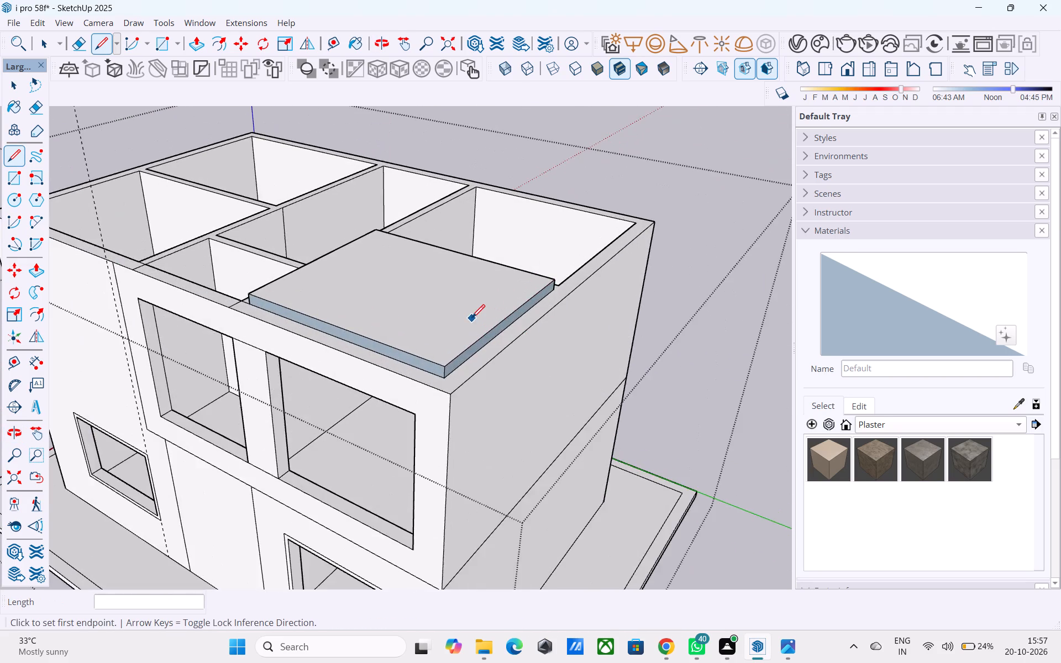
scroll(472, 319, up, 8)
key(space)
scroll(437, 433, up, 4)
scroll(326, 192, down, 6)
middle_drag(312, 331, 335, 291)
scroll(338, 288, up, 5)
middle_drag(325, 326, 354, 268)
scroll(420, 286, down, 4)
middle_drag(368, 356, 344, 338)
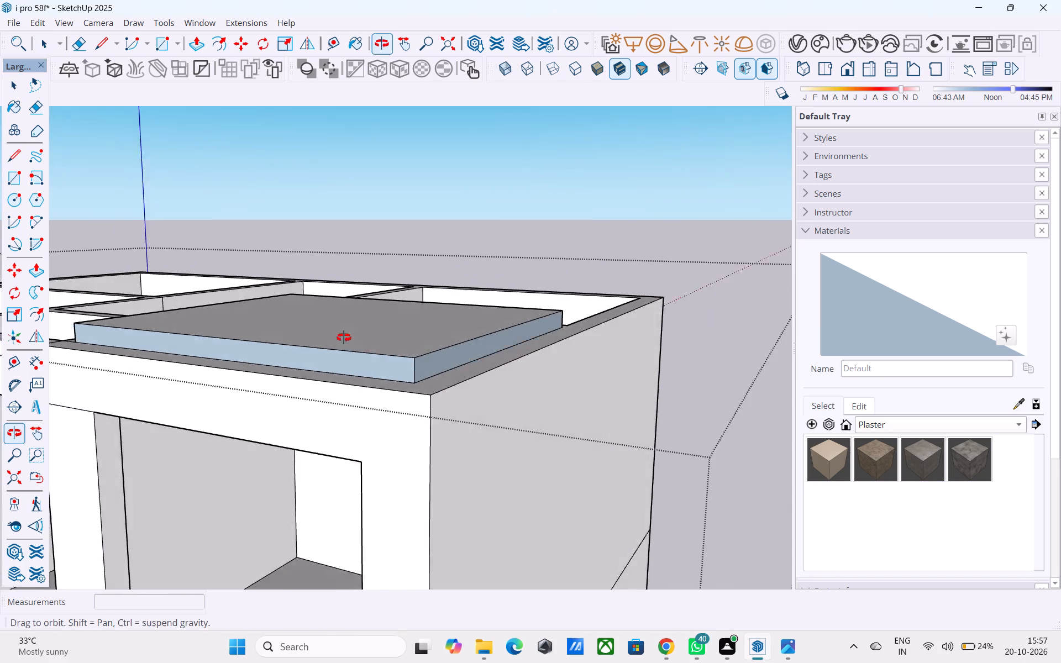
scroll(345, 338, up, 5)
middle_drag(344, 338, 346, 338)
scroll(323, 303, down, 6)
scroll(360, 395, up, 10)
click(385, 288)
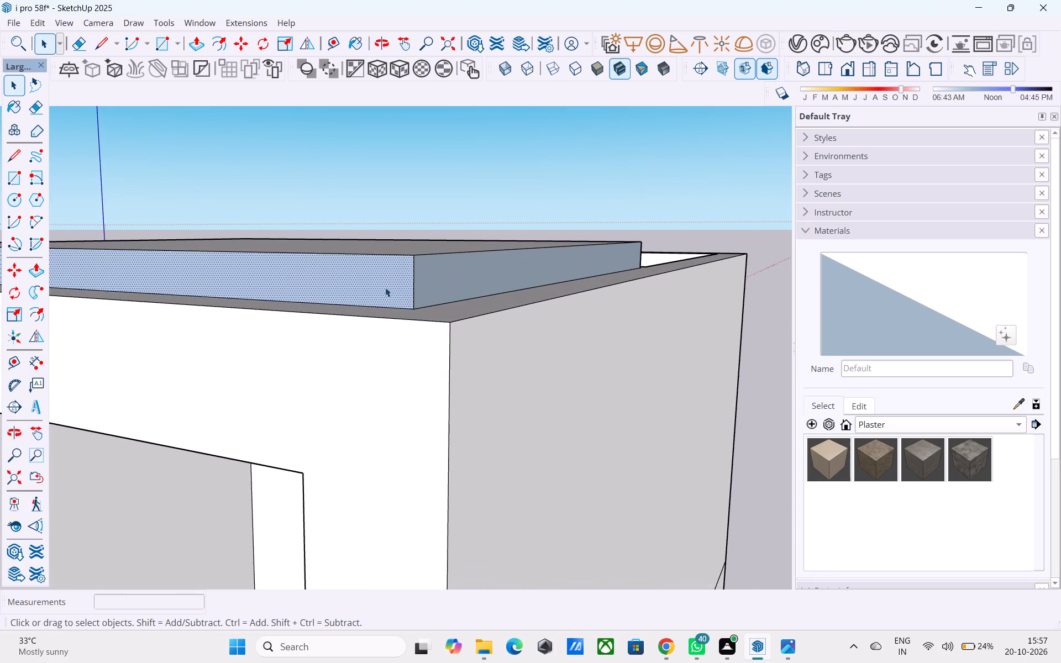
right_click(385, 287)
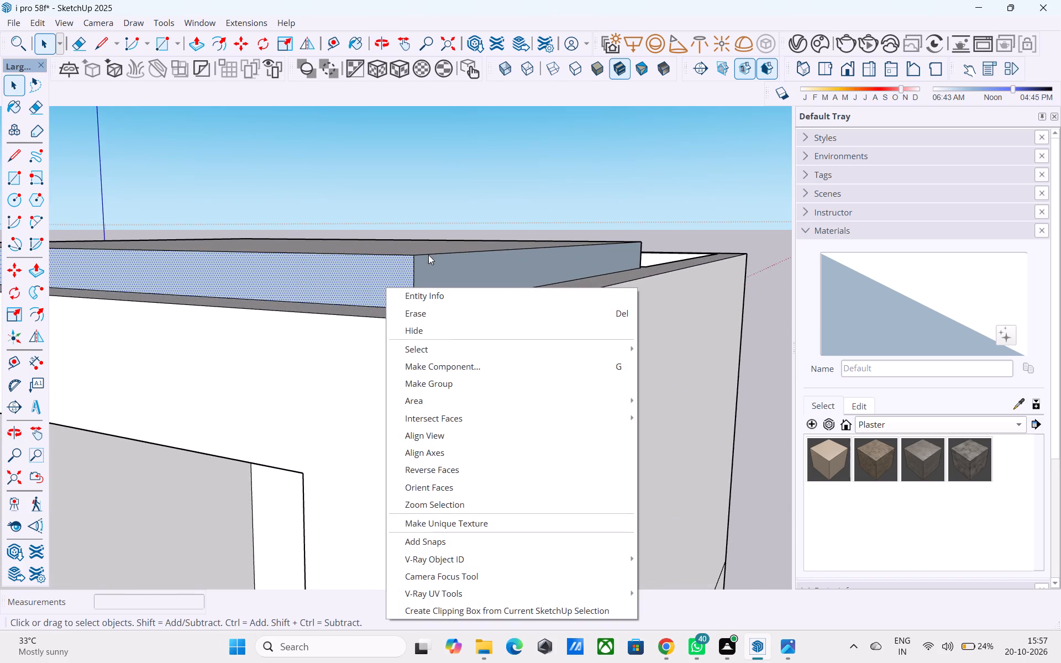
click(464, 472)
click(439, 294)
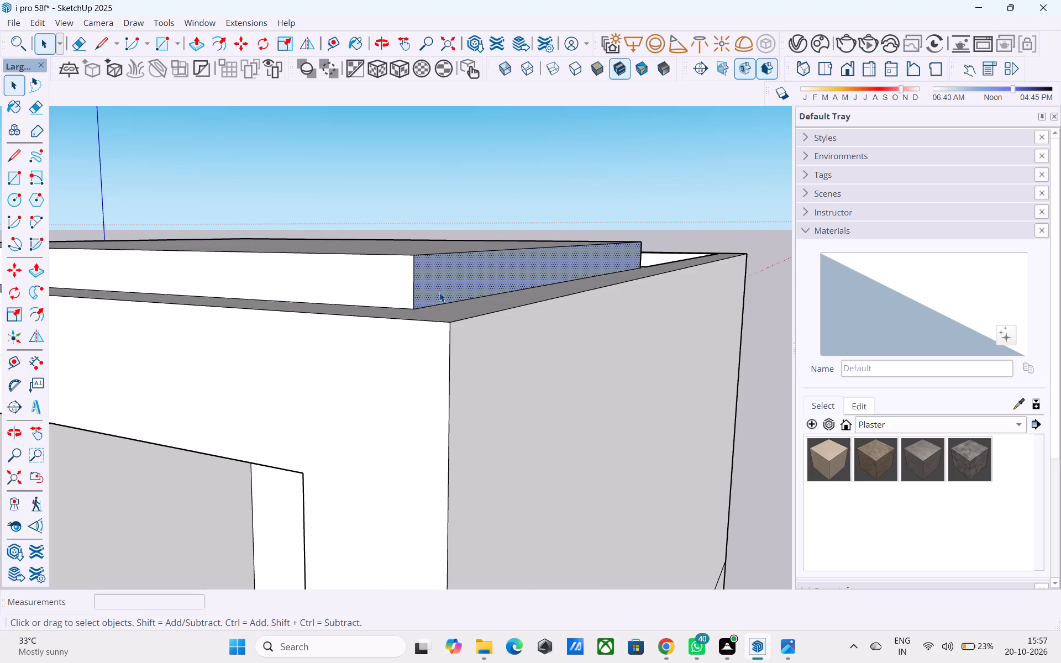
right_click(439, 291)
click(496, 470)
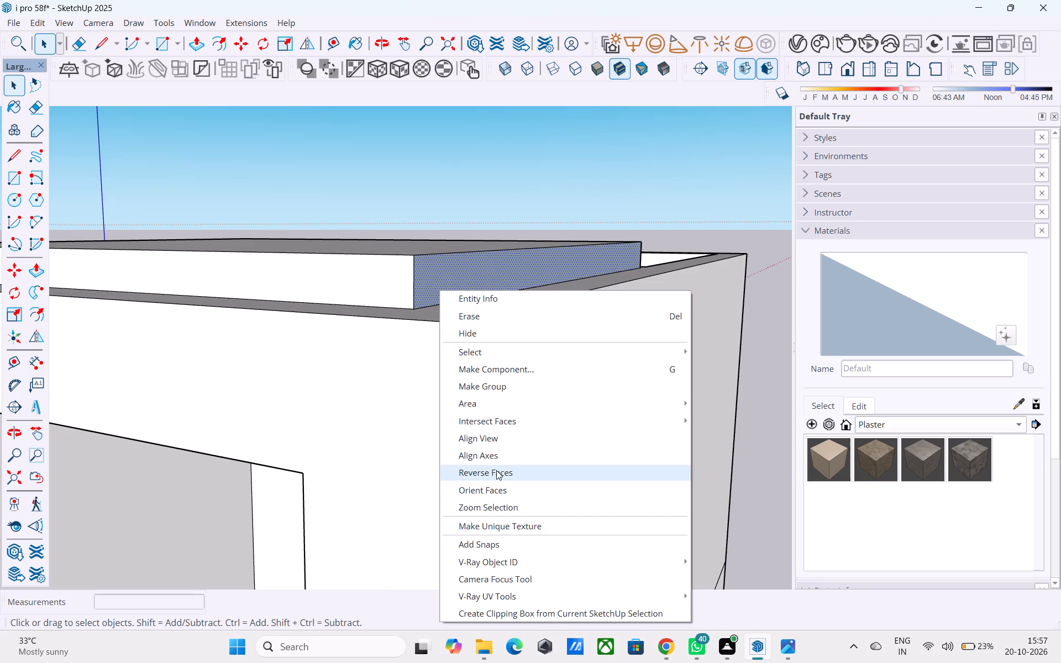
Reverse the raised slab's inner side face and its rear face so their white sides point outward.
scroll(505, 445, down, 8)
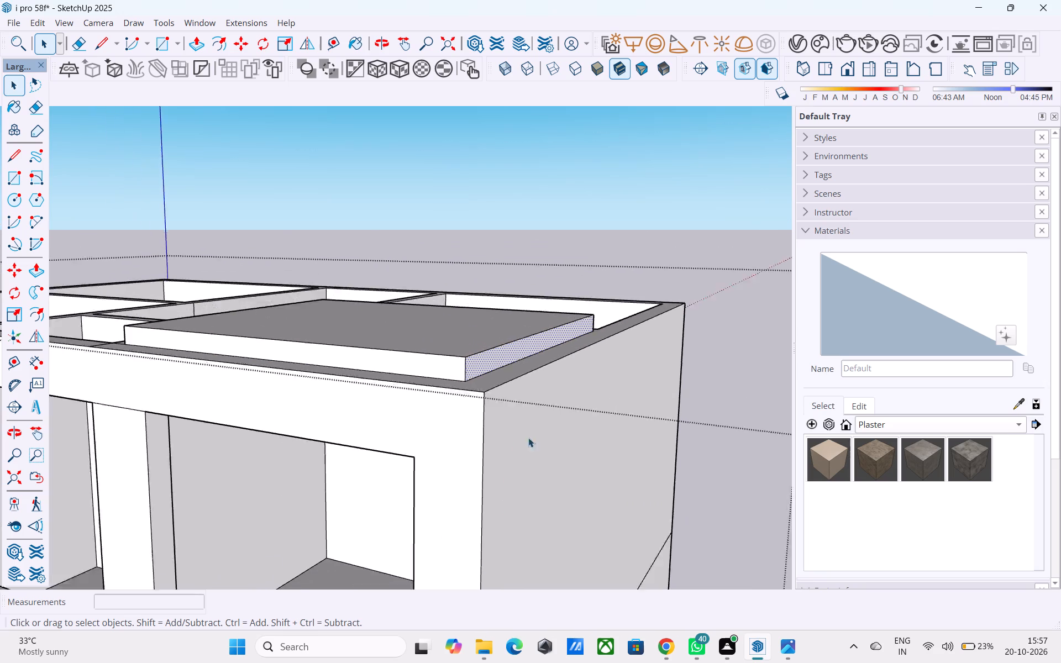
scroll(528, 438, down, 6)
middle_drag(430, 417, 892, 448)
middle_drag(503, 356, 747, 393)
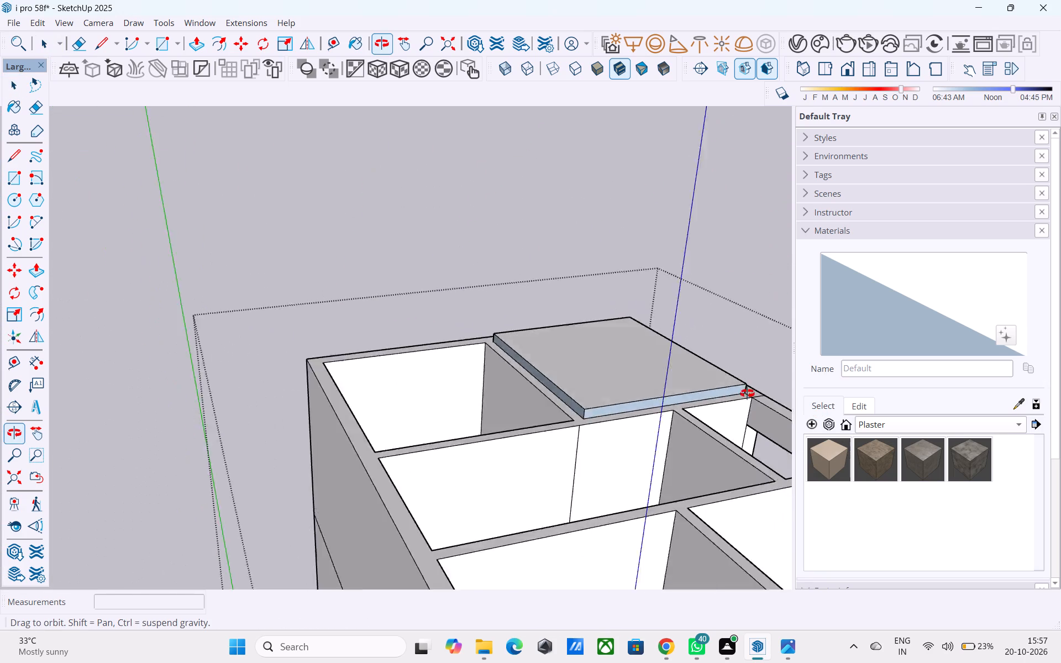
middle_drag(747, 393, 737, 390)
scroll(379, 312, down, 5)
scroll(492, 351, up, 9)
middle_drag(460, 403, 539, 380)
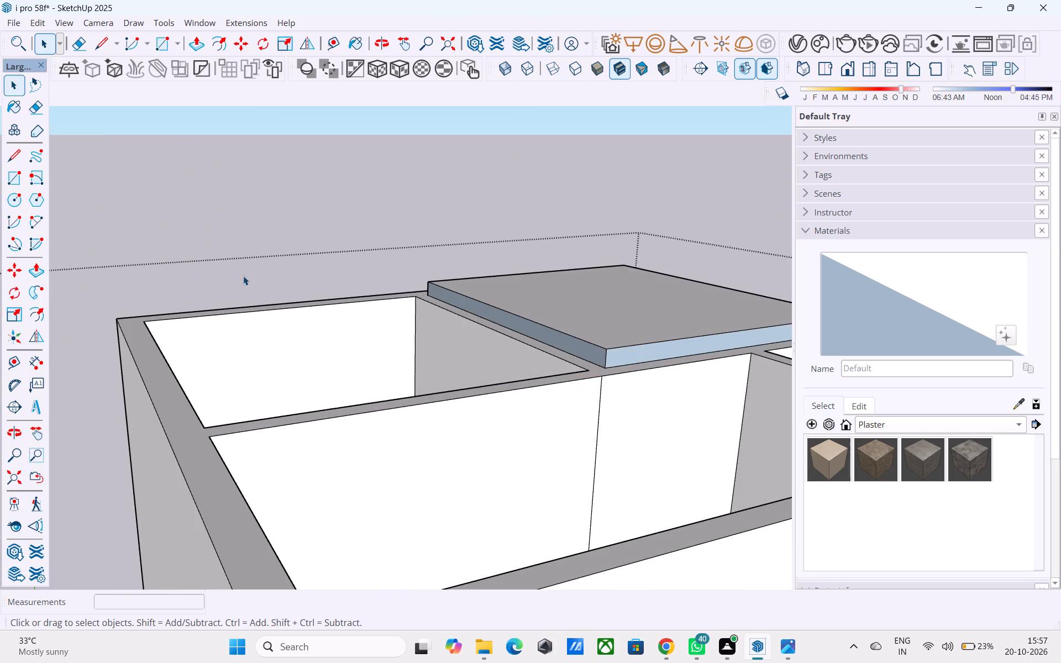
scroll(243, 276, down, 5)
scroll(551, 280, up, 4)
middle_drag(488, 293, 490, 265)
scroll(450, 287, up, 4)
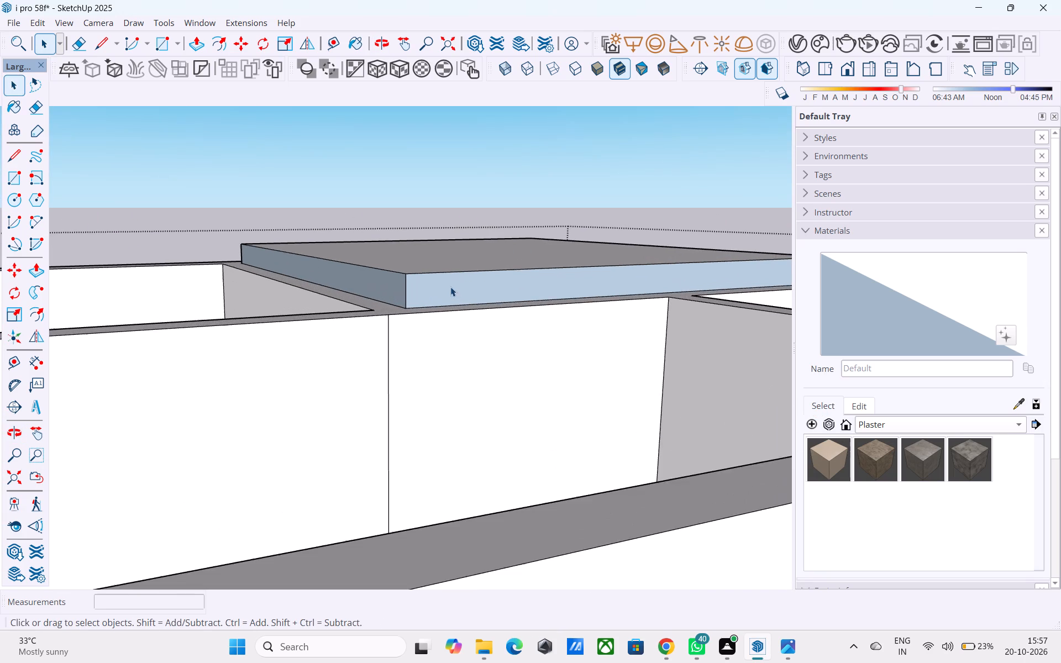
click(450, 286)
right_click(450, 286)
click(508, 472)
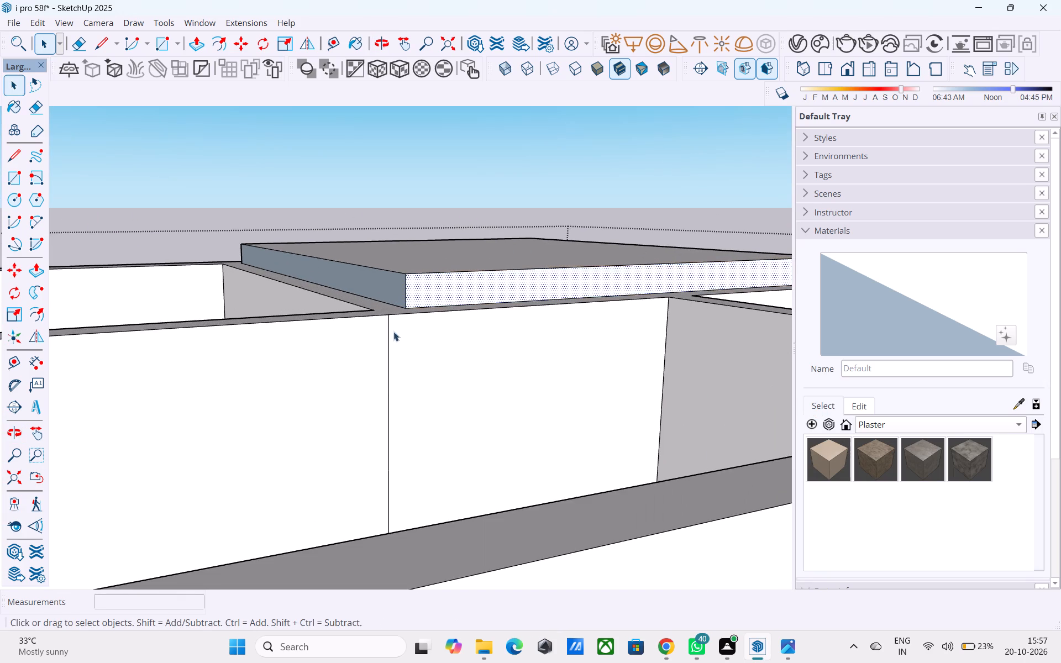
click(396, 288)
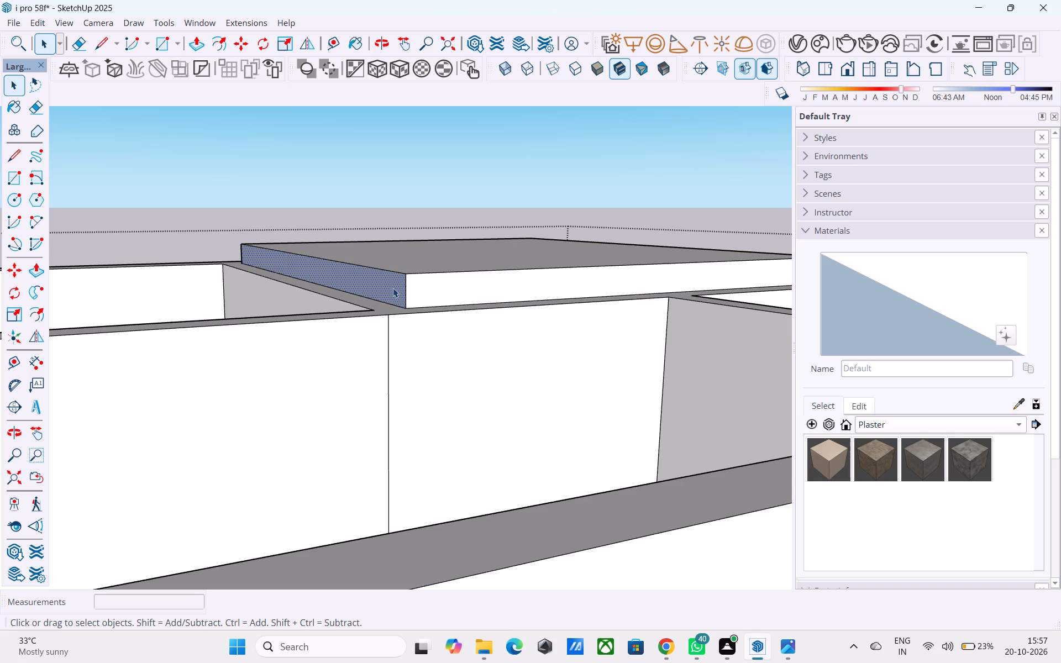
right_click(393, 288)
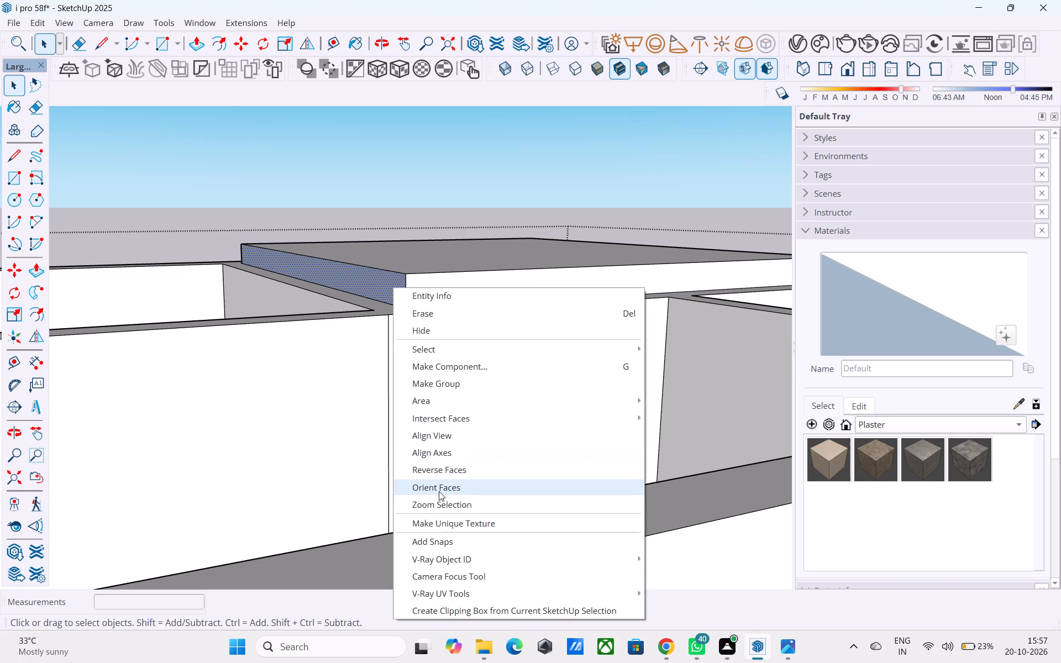
click(445, 475)
Push/pull the raised slab's rear face 10' 9" to the outer edge of the rear wall.
scroll(413, 385, down, 6)
scroll(367, 331, down, 5)
middle_drag(392, 348, 592, 356)
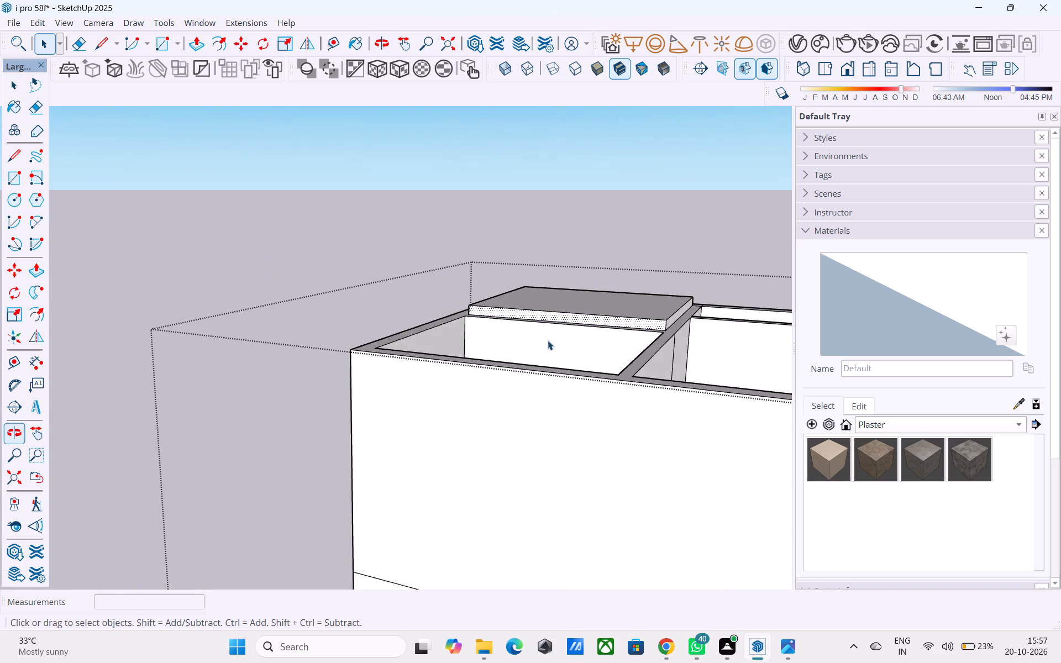
scroll(303, 301, down, 10)
middle_click(654, 297)
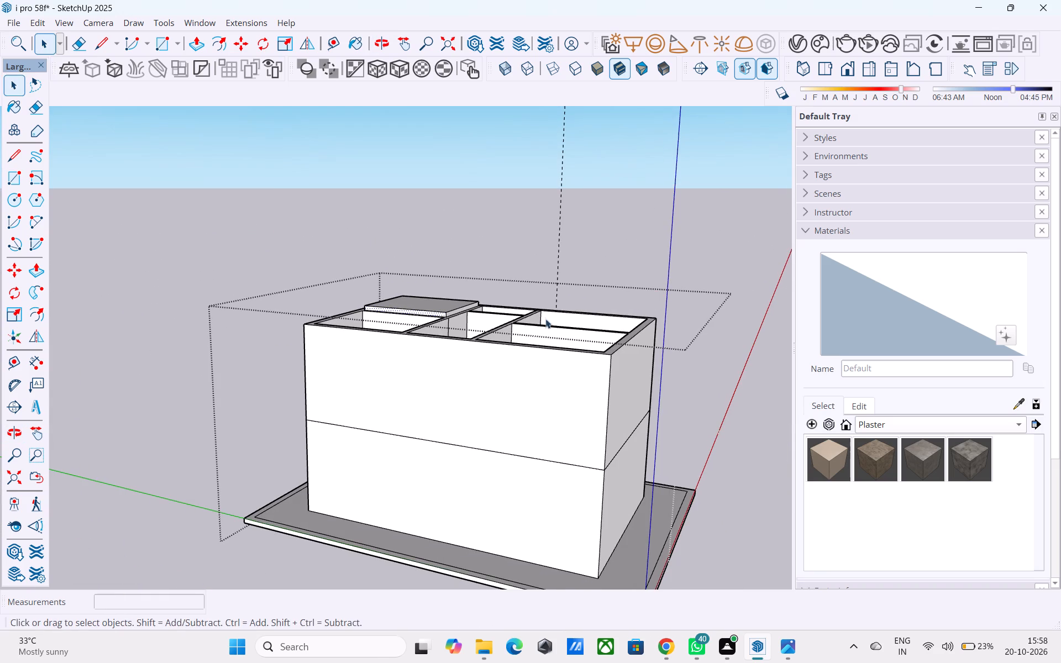
middle_drag(545, 318, 587, 332)
scroll(632, 293, up, 6)
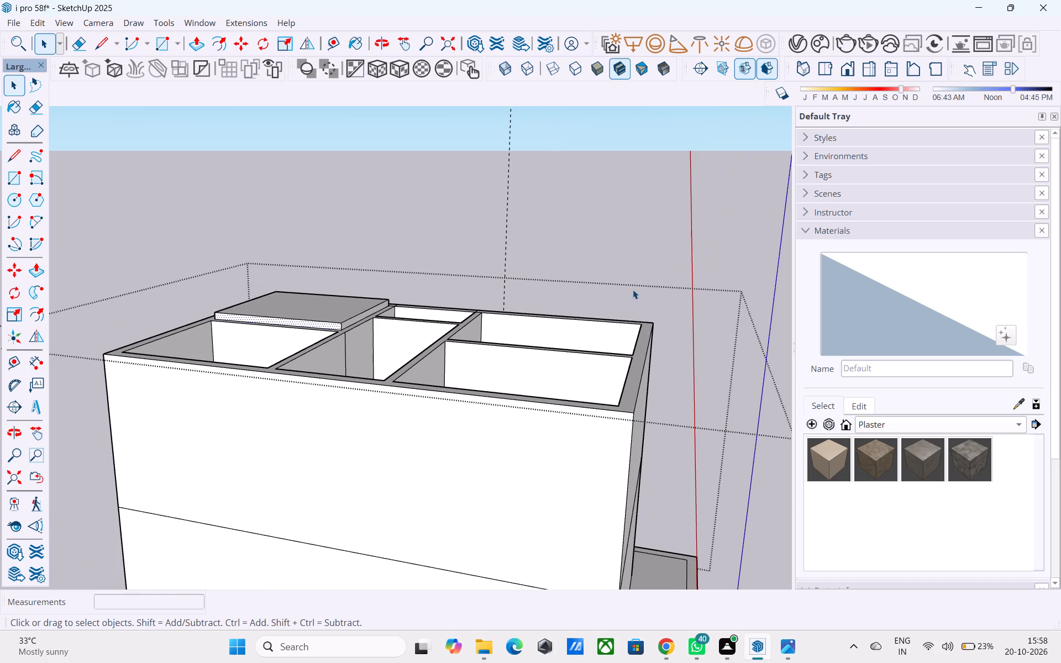
middle_drag(560, 296, 586, 298)
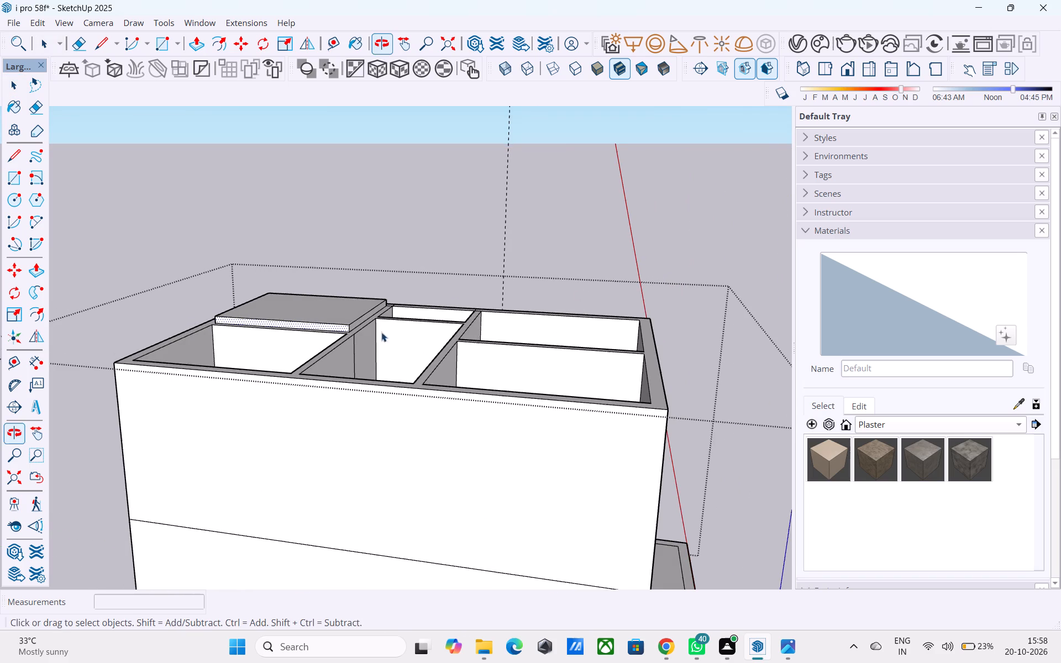
scroll(297, 338, up, 10)
click(301, 313)
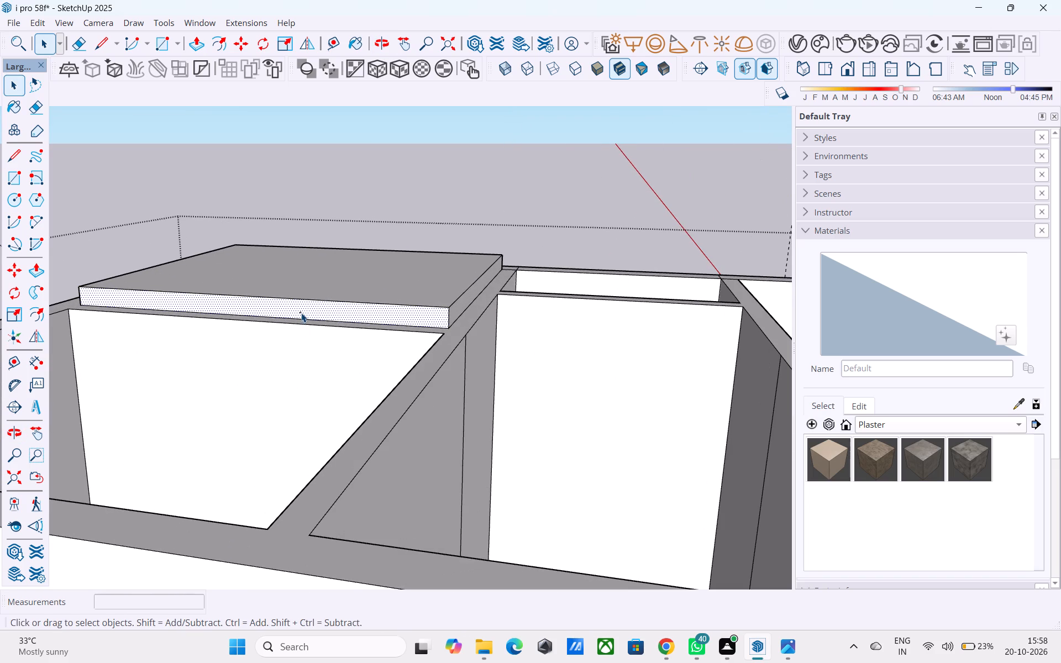
key(p)
click(301, 313)
scroll(299, 322, down, 6)
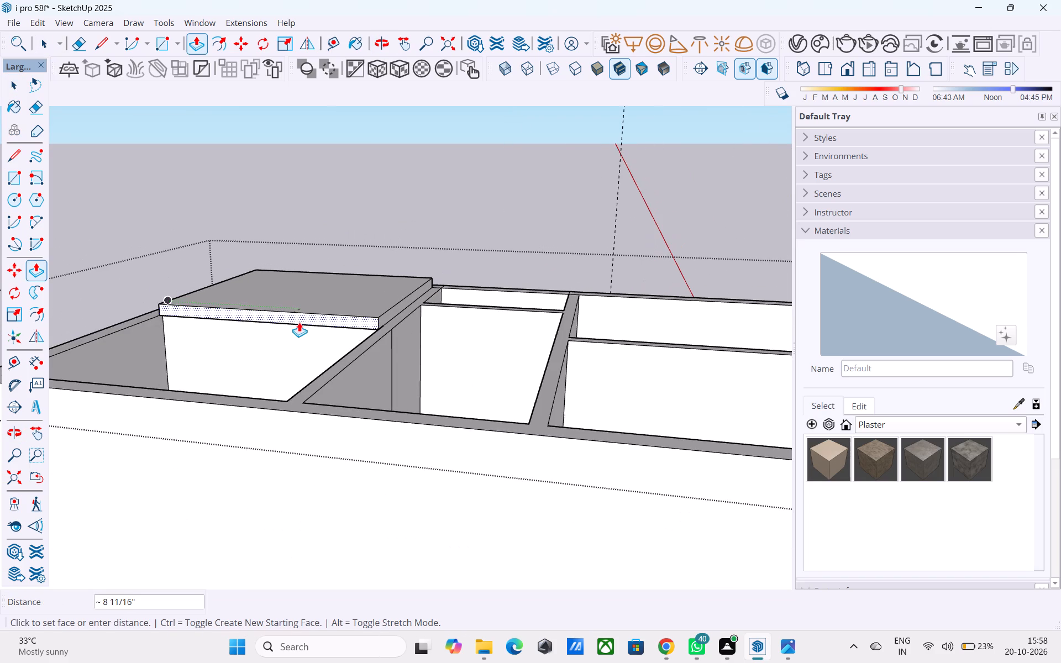
click(269, 412)
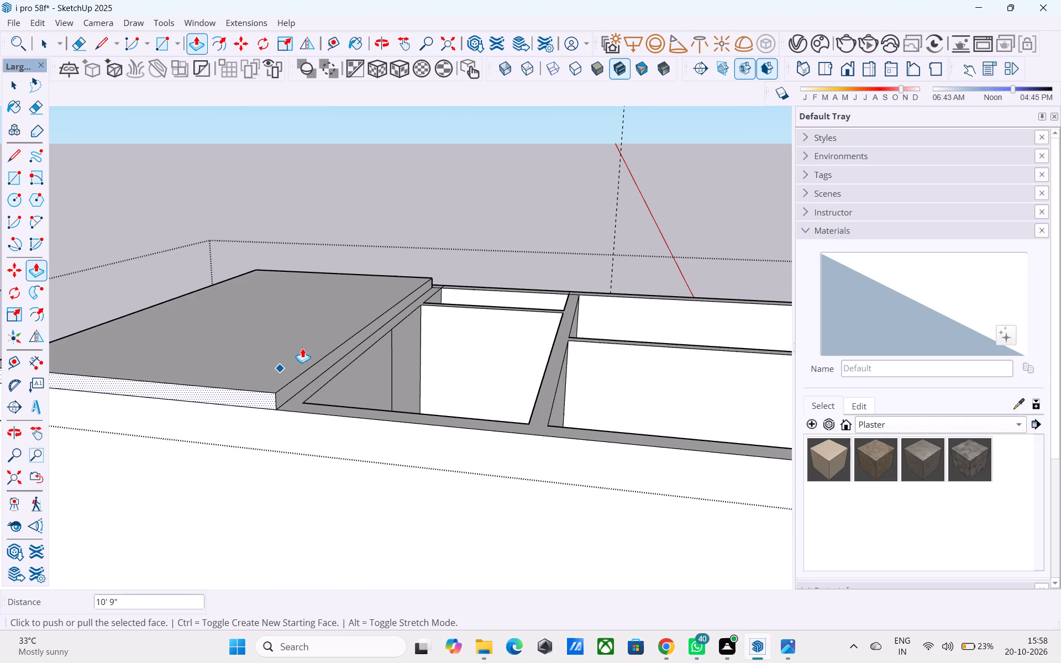
Push/pull the raised slab's inner side face out 6", followed by another 7', over the adjoining rooms.
scroll(376, 323, down, 6)
middle_drag(376, 322, 373, 317)
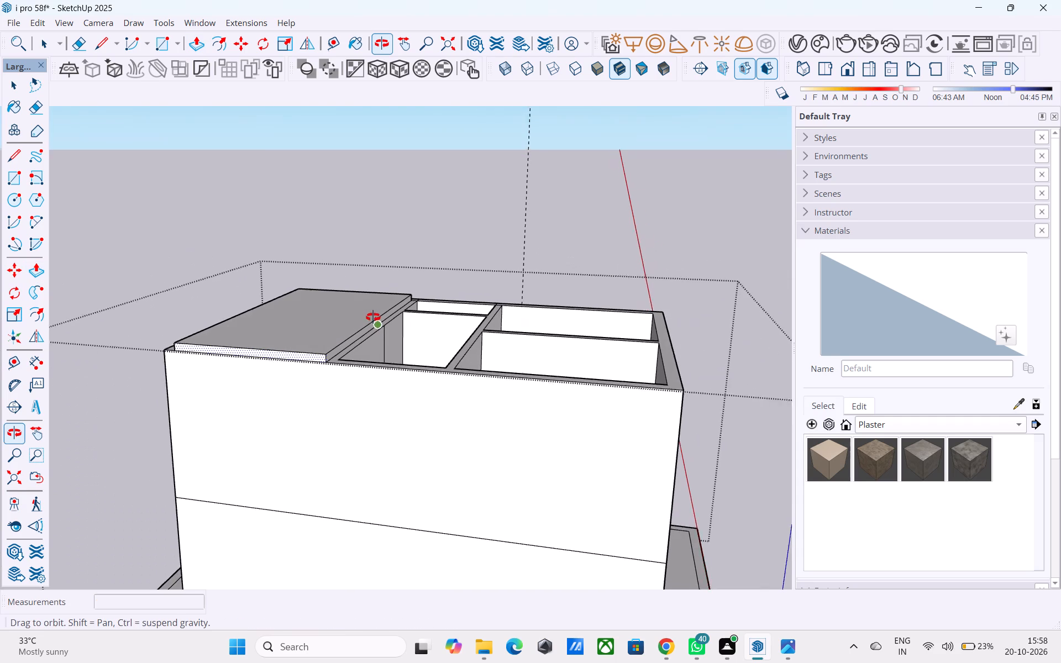
middle_drag(373, 317, 304, 324)
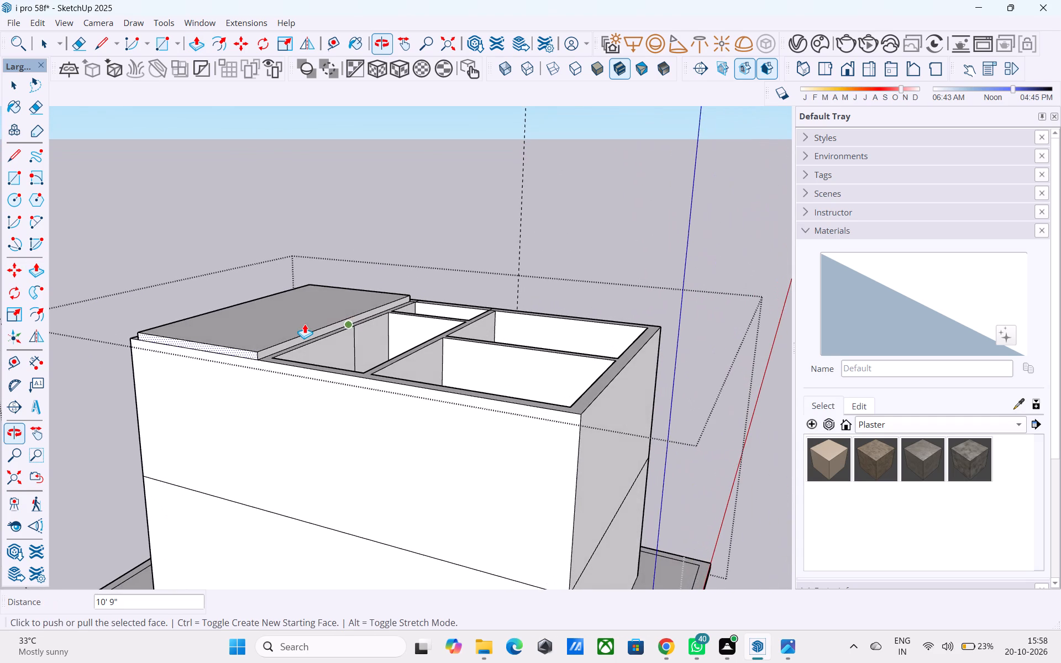
scroll(351, 300, down, 4)
middle_drag(422, 292, 295, 320)
scroll(295, 320, up, 2)
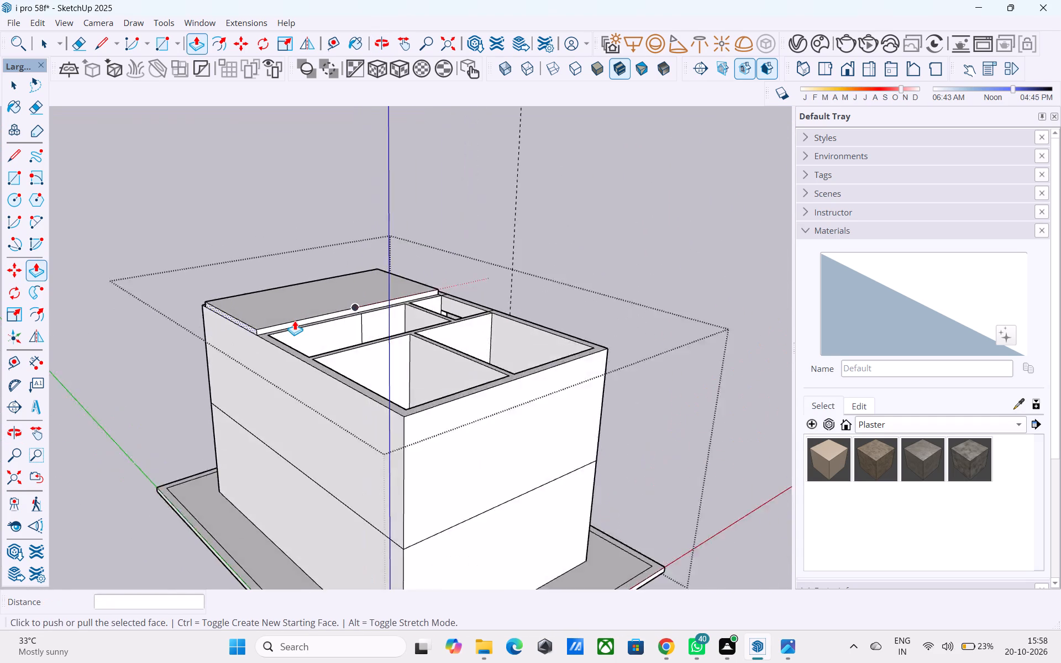
scroll(295, 320, up, 10)
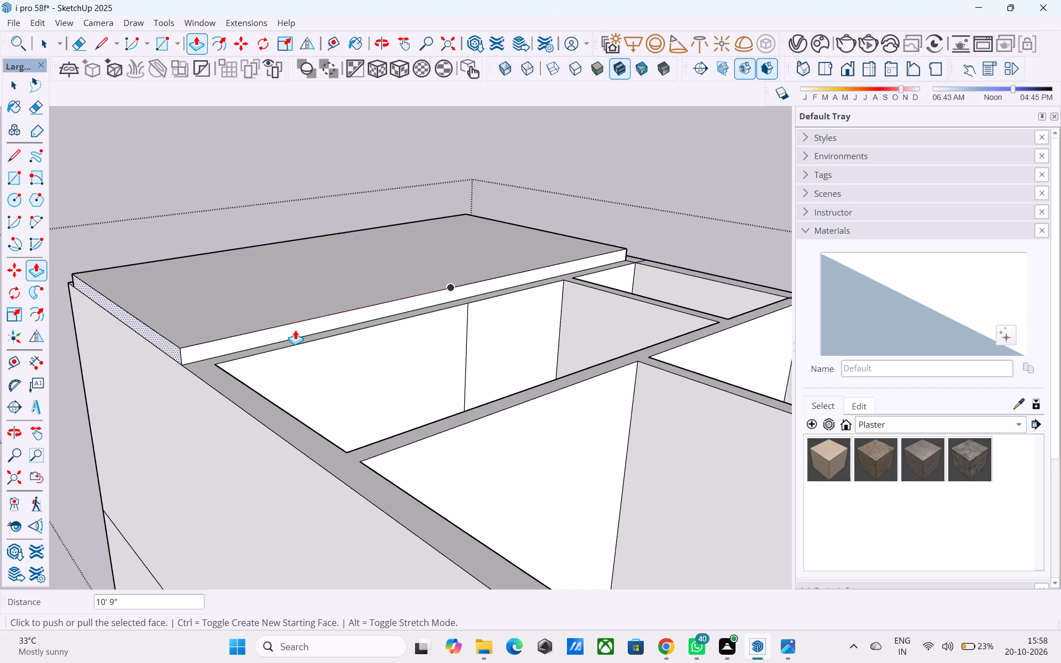
key(space)
click(295, 329)
key(p)
click(295, 329)
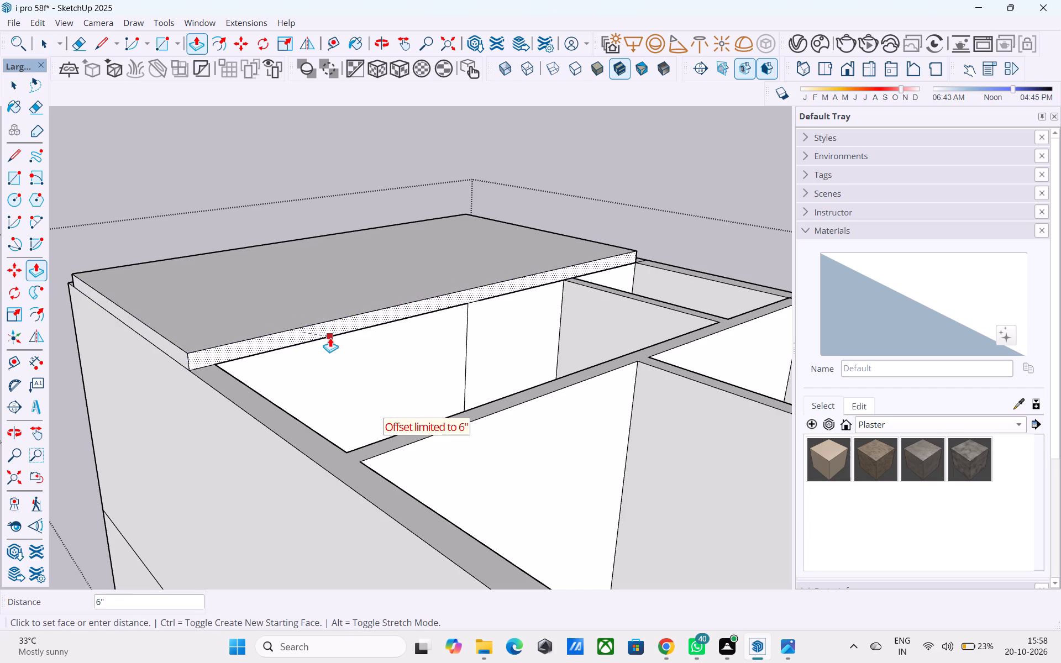
drag(350, 351, 392, 362)
click(343, 332)
drag(560, 446, 596, 452)
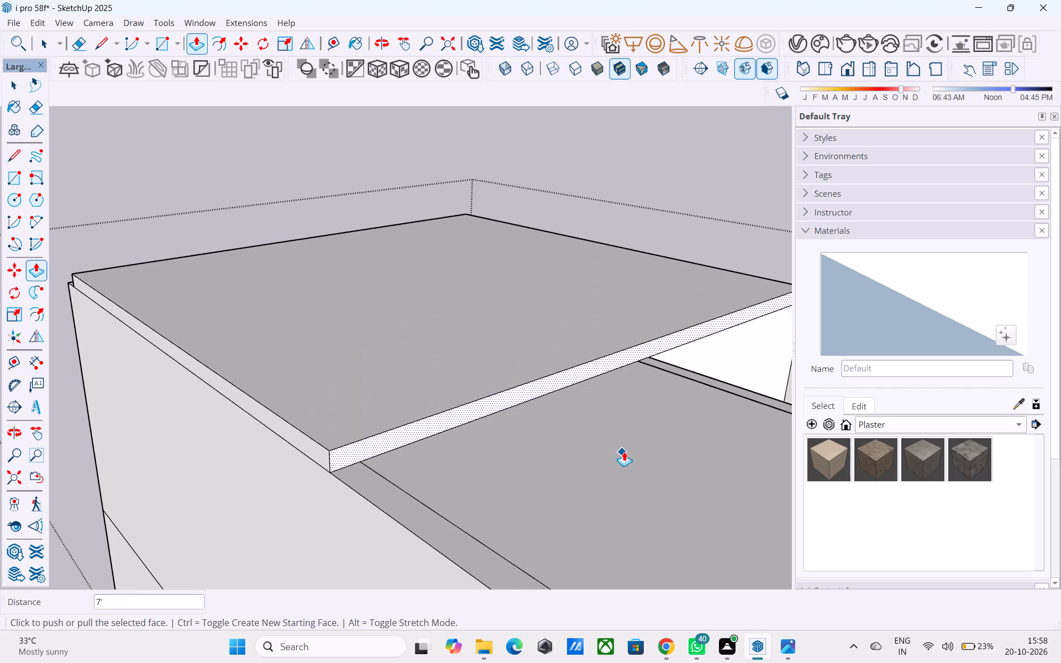
Push/pull the same slab face a further 12' 3" to the outer edge of the opposite end wall.
scroll(321, 364, down, 7)
scroll(213, 333, down, 6)
scroll(303, 345, up, 5)
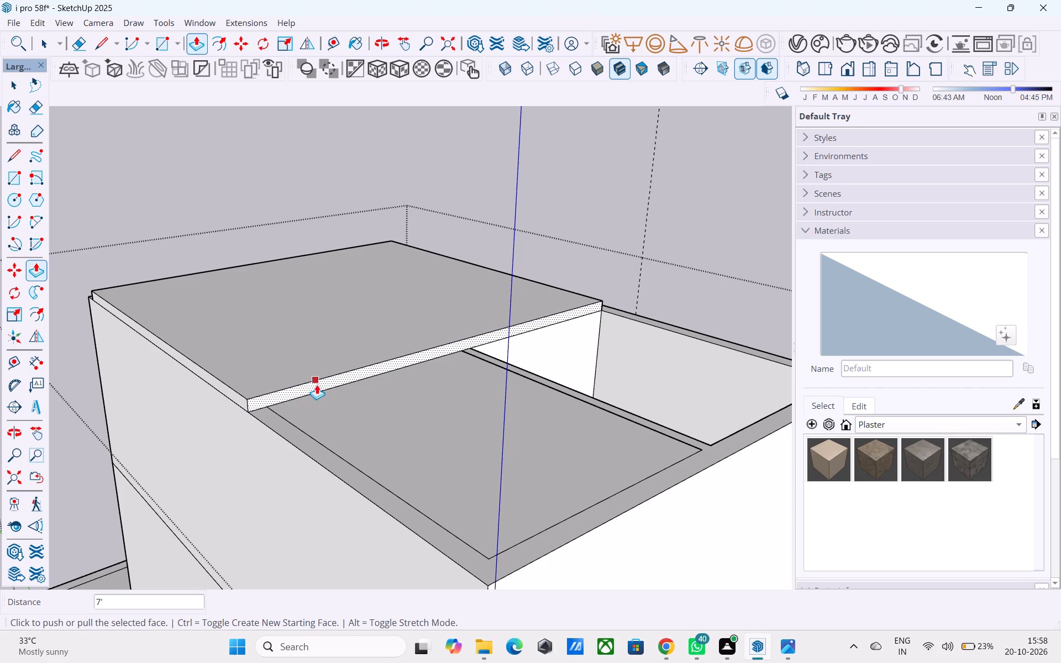
click(324, 390)
scroll(367, 401, down, 8)
scroll(416, 438, up, 3)
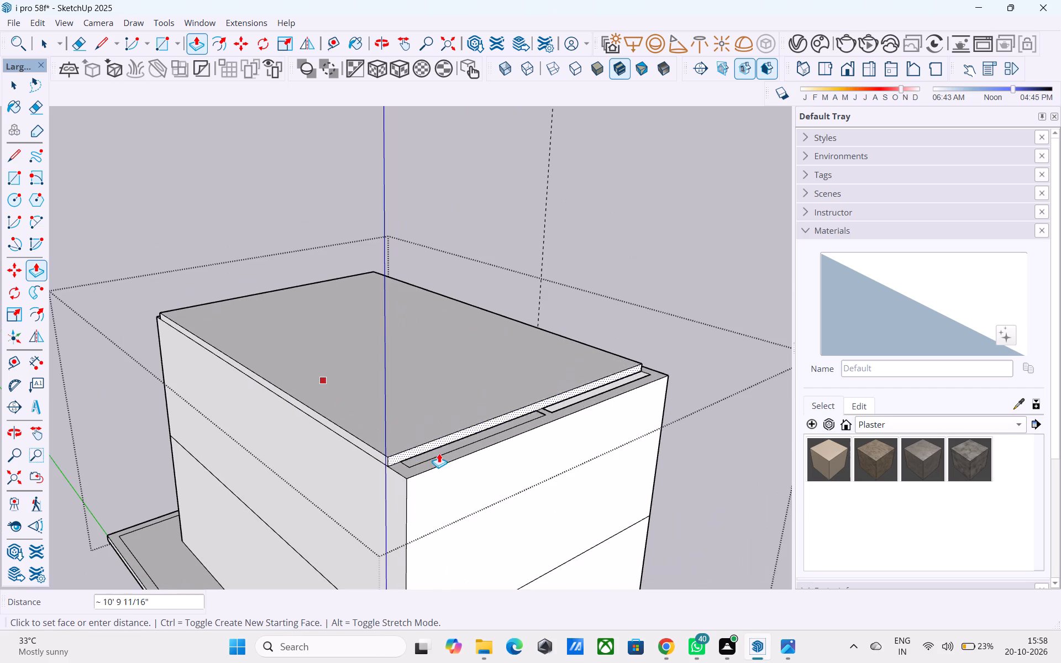
click(446, 462)
Push/pull the raised slab's front face 9" to sit flush with the windowed front wall.
middle_drag(580, 376, 234, 327)
scroll(427, 252, down, 5)
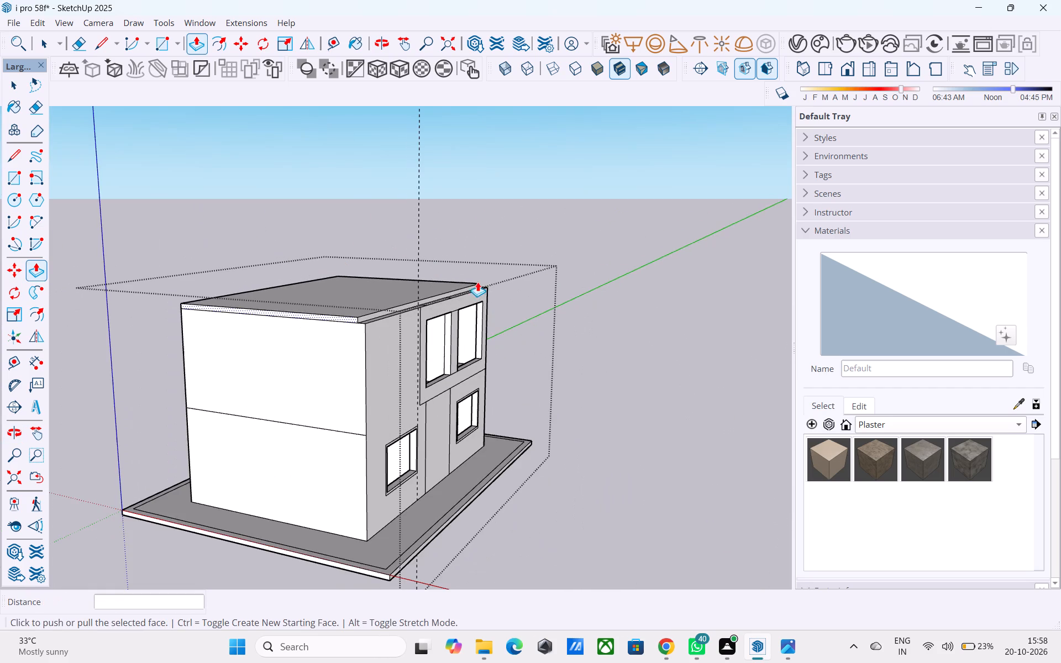
middle_drag(471, 294, 444, 302)
scroll(456, 273, up, 5)
scroll(482, 207, down, 6)
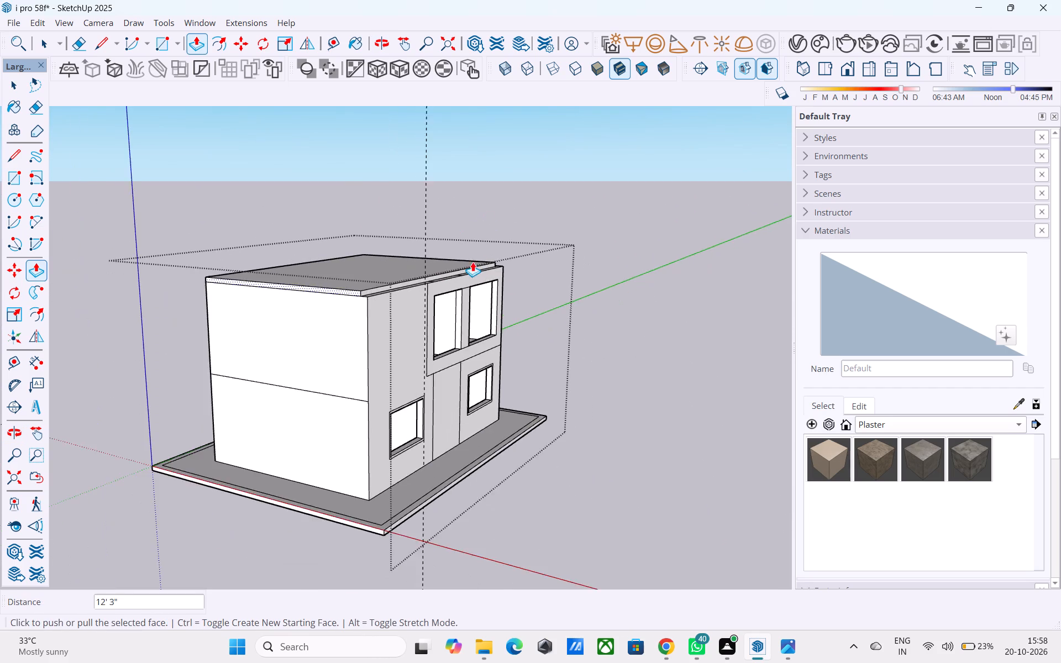
middle_drag(428, 271, 384, 284)
scroll(363, 293, up, 18)
key(space)
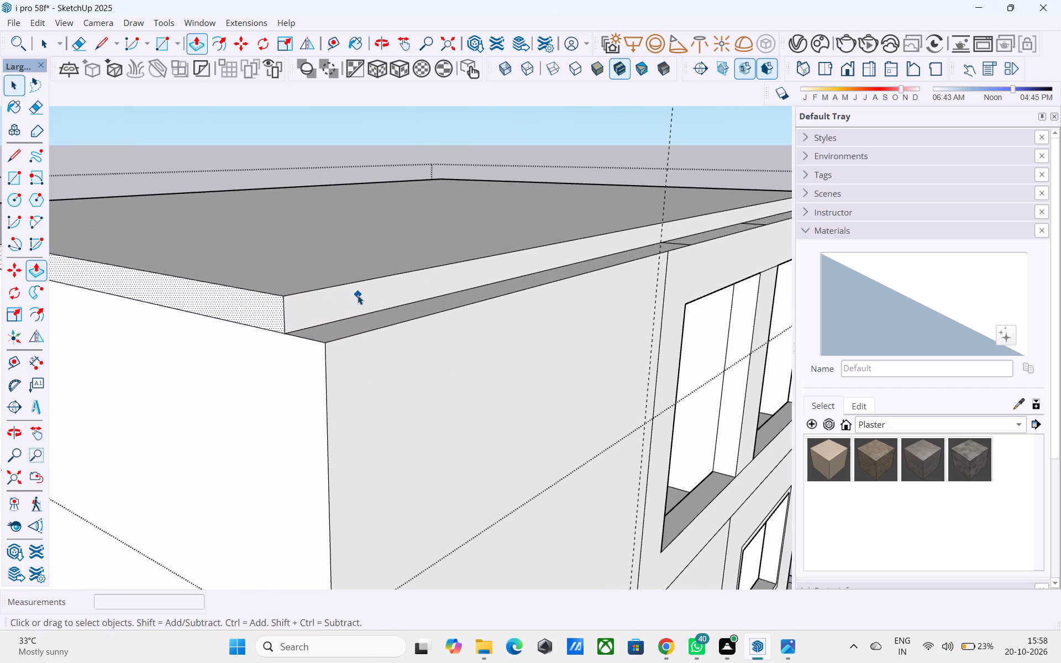
click(358, 294)
key(p)
click(360, 298)
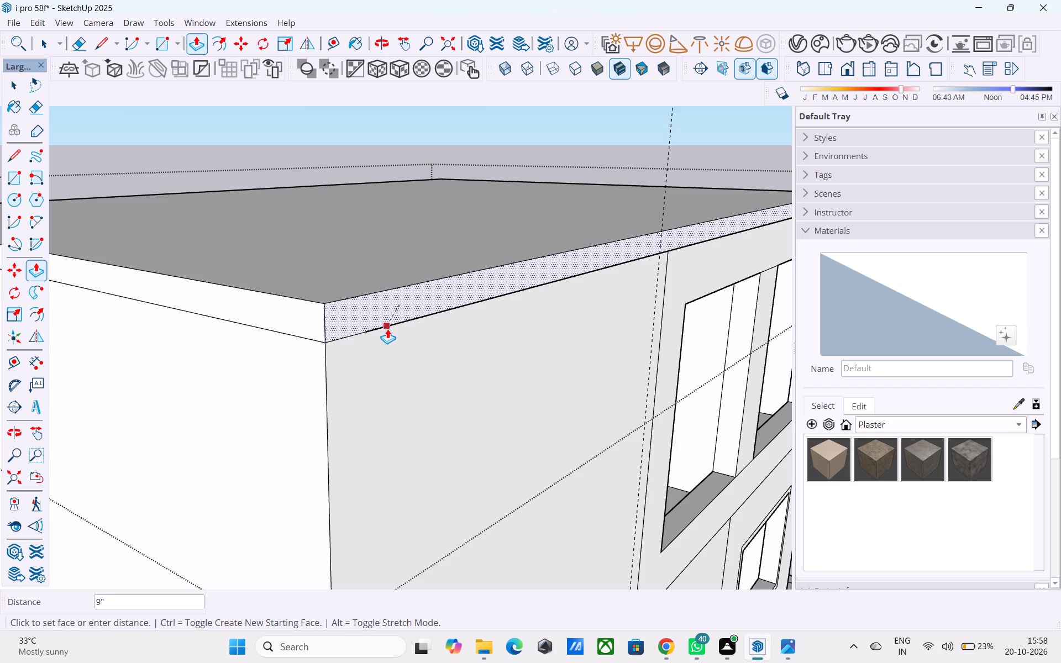
click(377, 350)
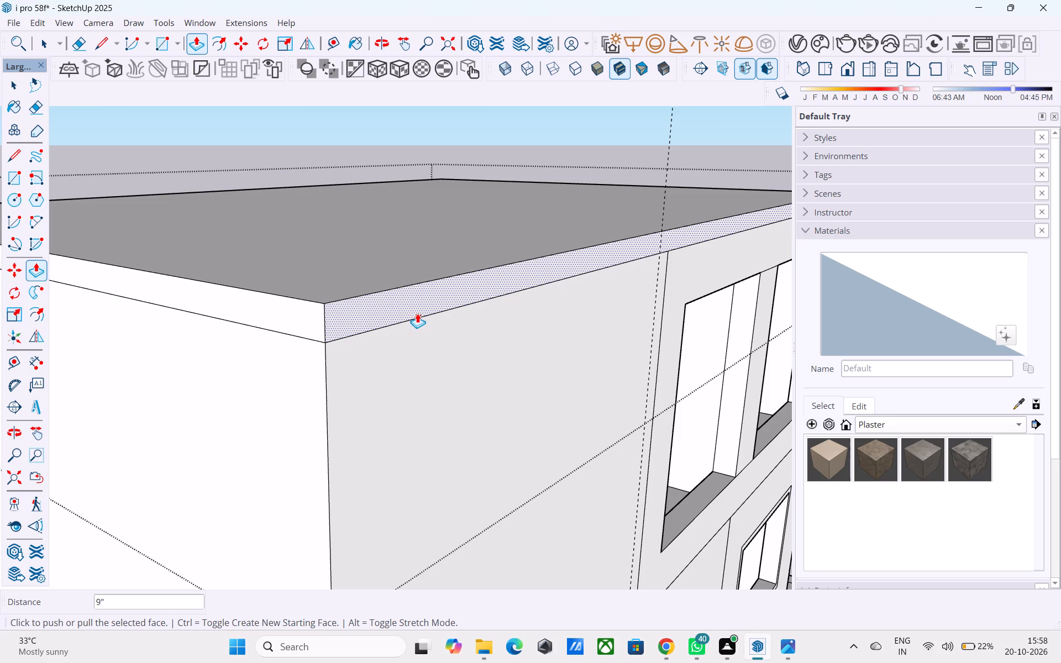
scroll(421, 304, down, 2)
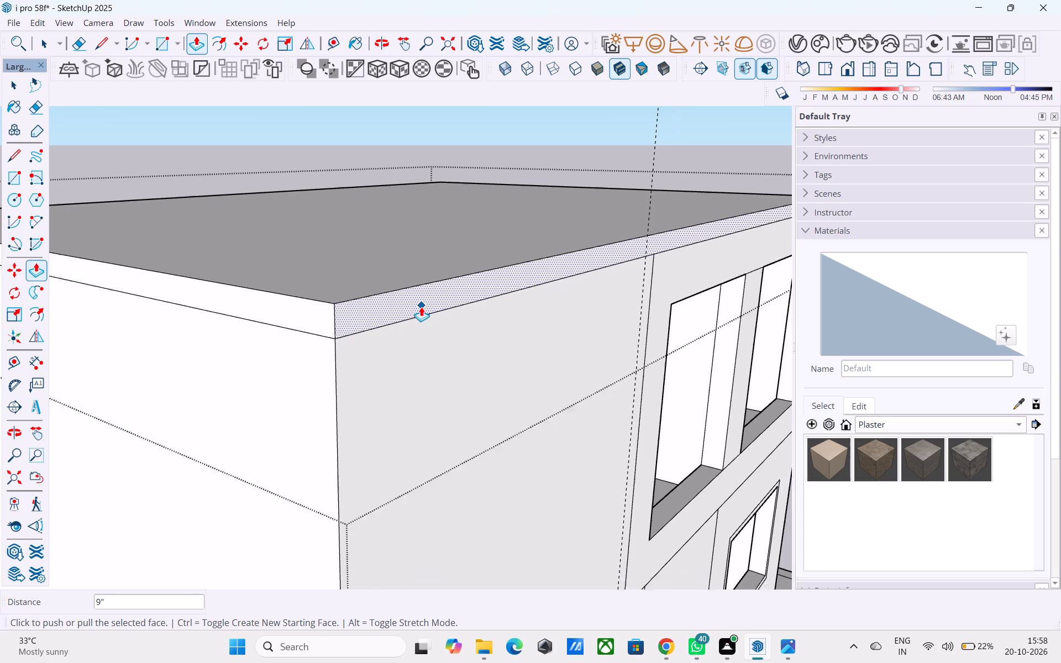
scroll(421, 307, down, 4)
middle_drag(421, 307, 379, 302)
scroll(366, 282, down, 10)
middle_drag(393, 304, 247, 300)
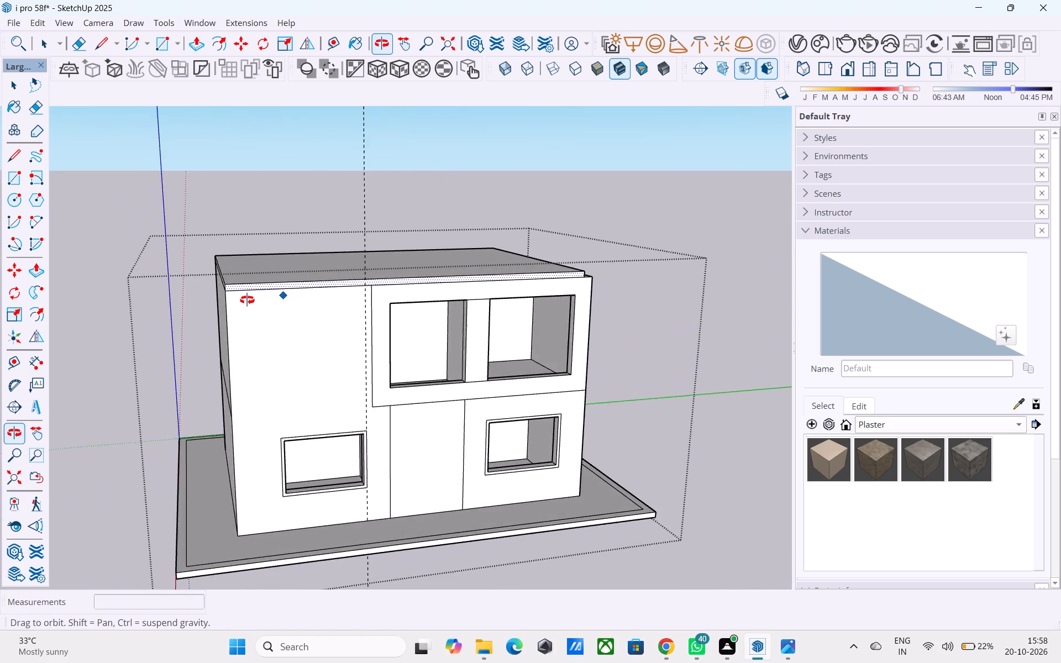
Draw a 12' 9" horizontal line from the upper window's top corner across the blank wall to the building's far end edge.
middle_drag(247, 300, 702, 286)
middle_drag(389, 292, 106, 330)
middle_drag(484, 311, 279, 313)
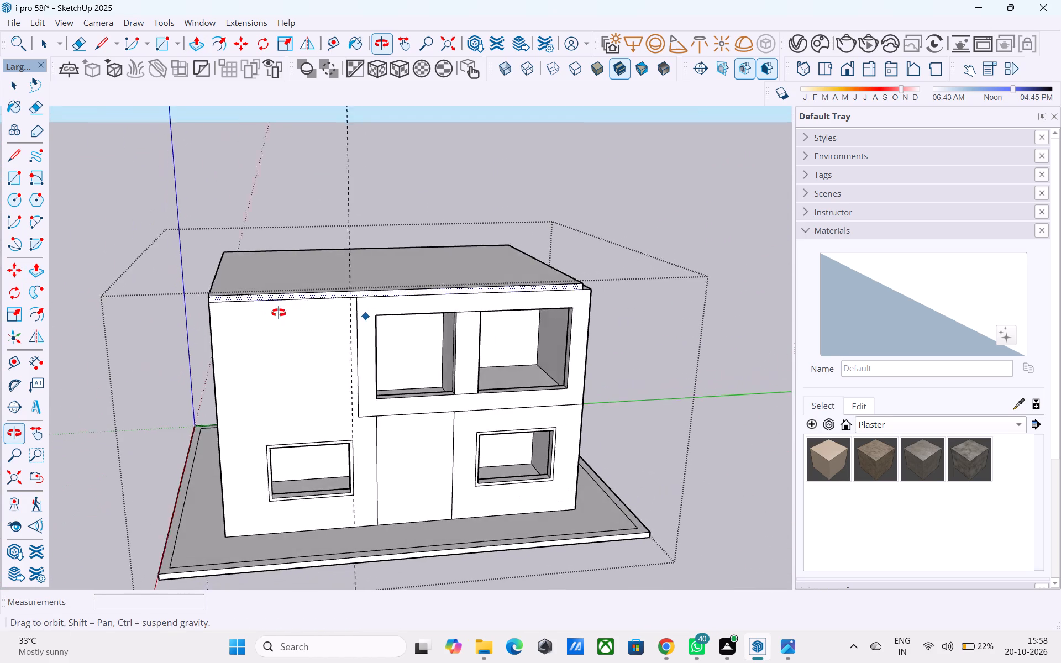
middle_drag(279, 313, 273, 297)
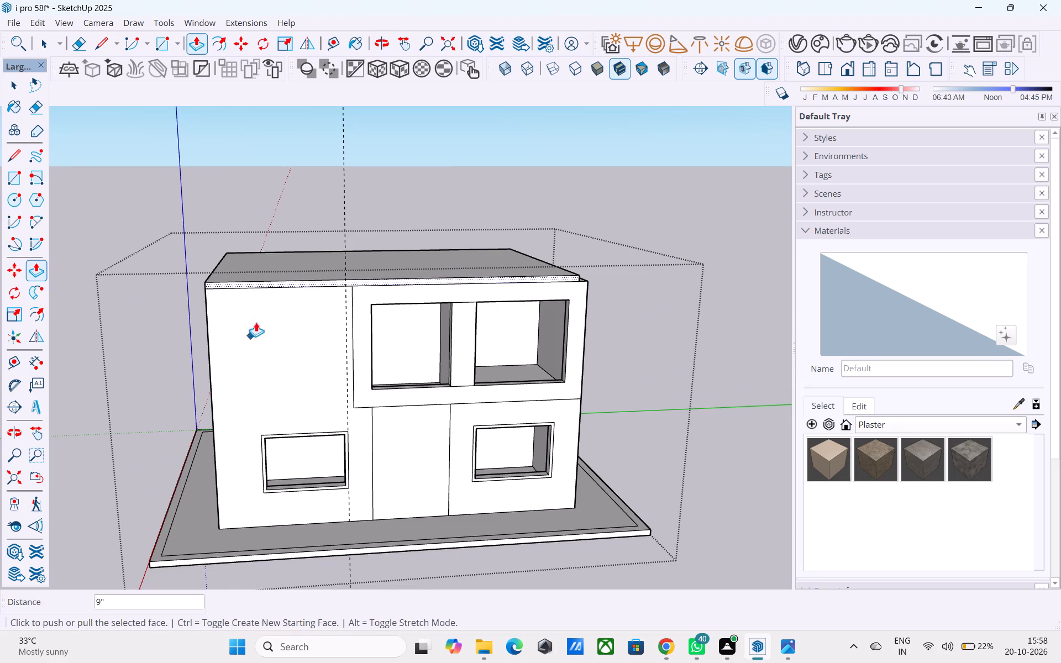
scroll(271, 296, up, 7)
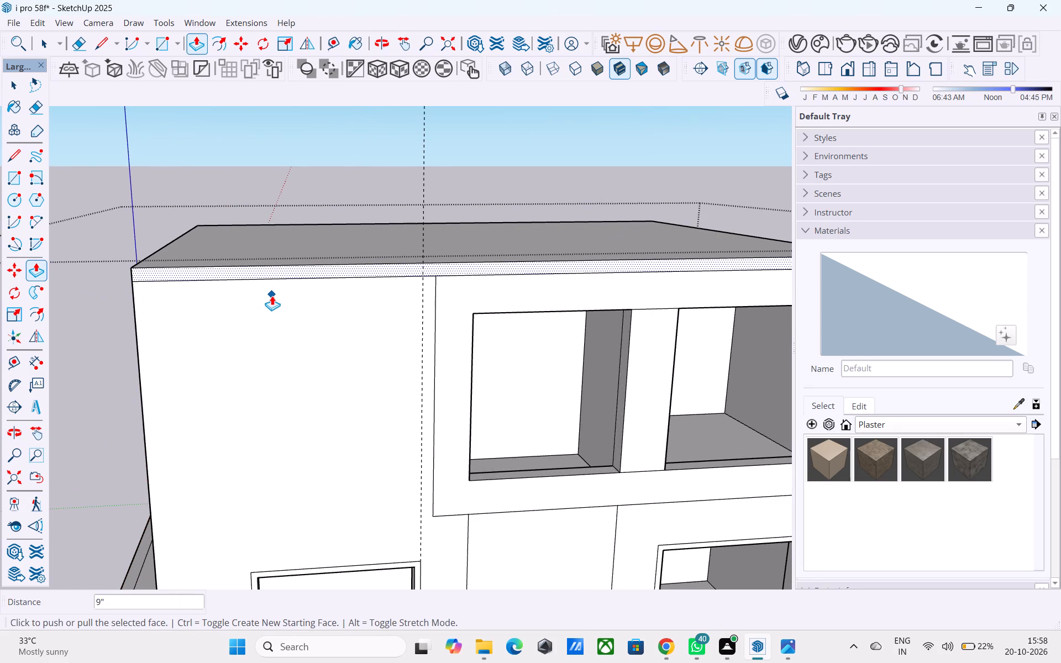
key(l)
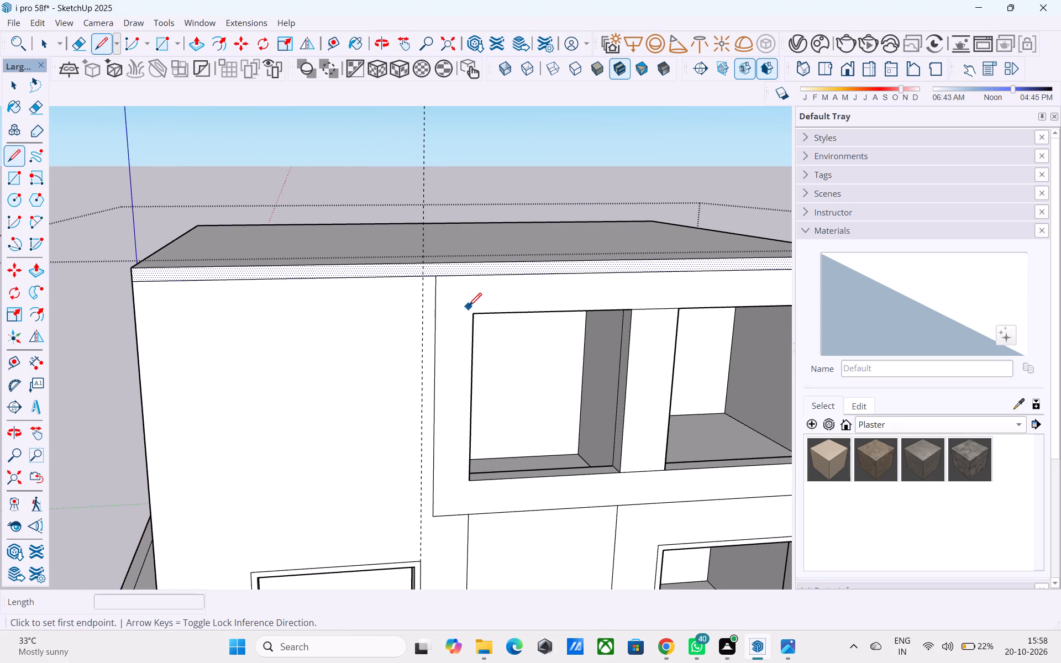
click(475, 314)
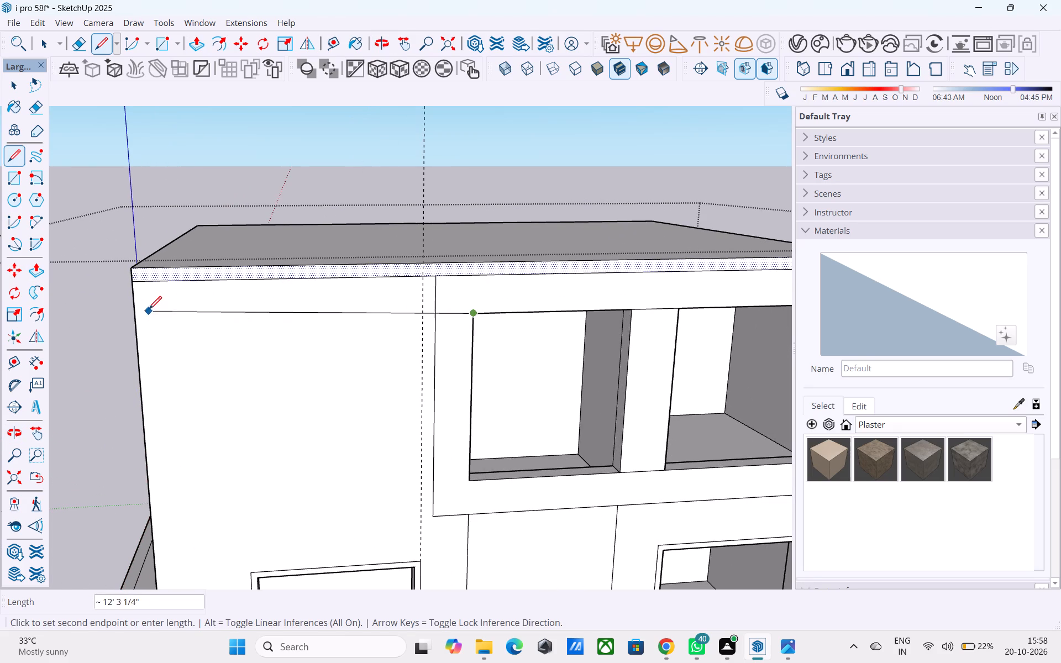
click(134, 320)
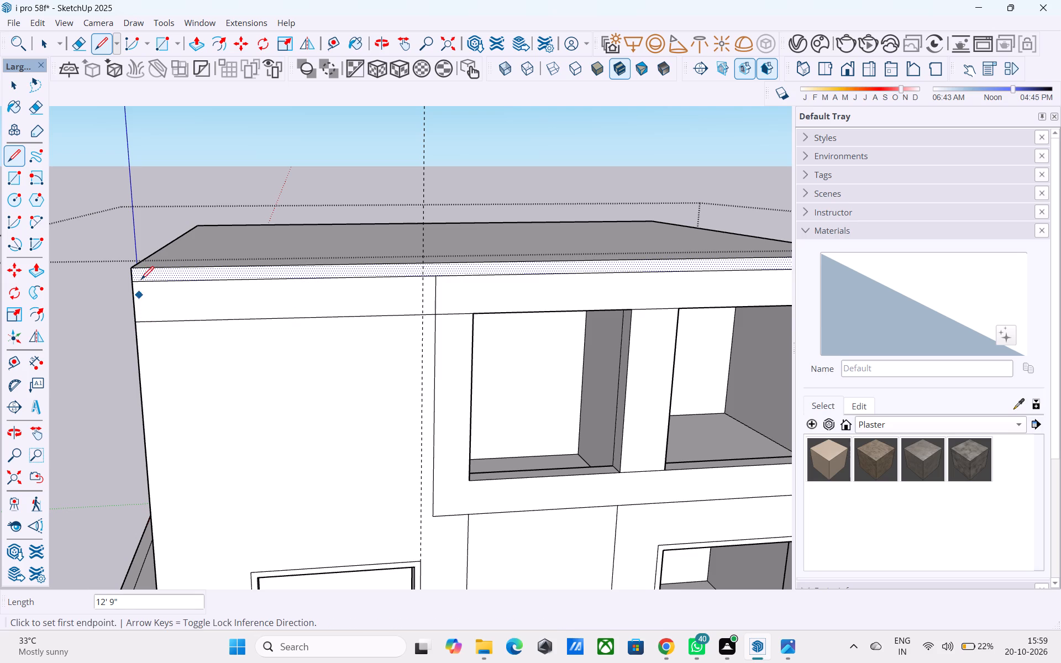
Draw a line at floor level from the upper windowed panel's bottom corner to the blank wall's outer end edge.
scroll(144, 199, down, 6)
scroll(329, 392, up, 5)
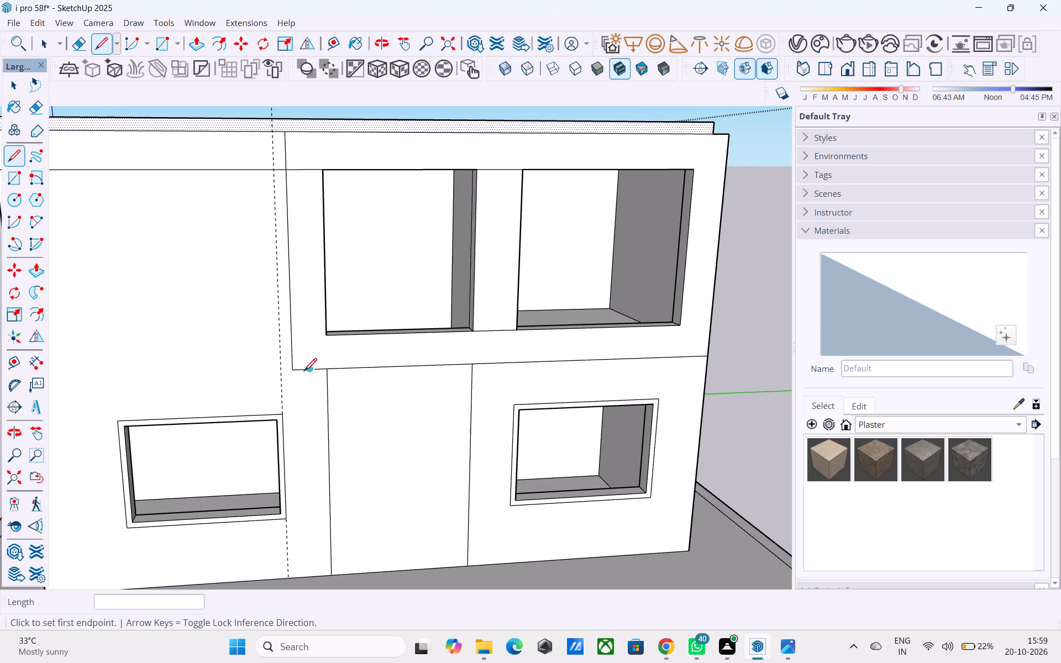
click(292, 372)
scroll(453, 304, down, 6)
scroll(222, 354, up, 4)
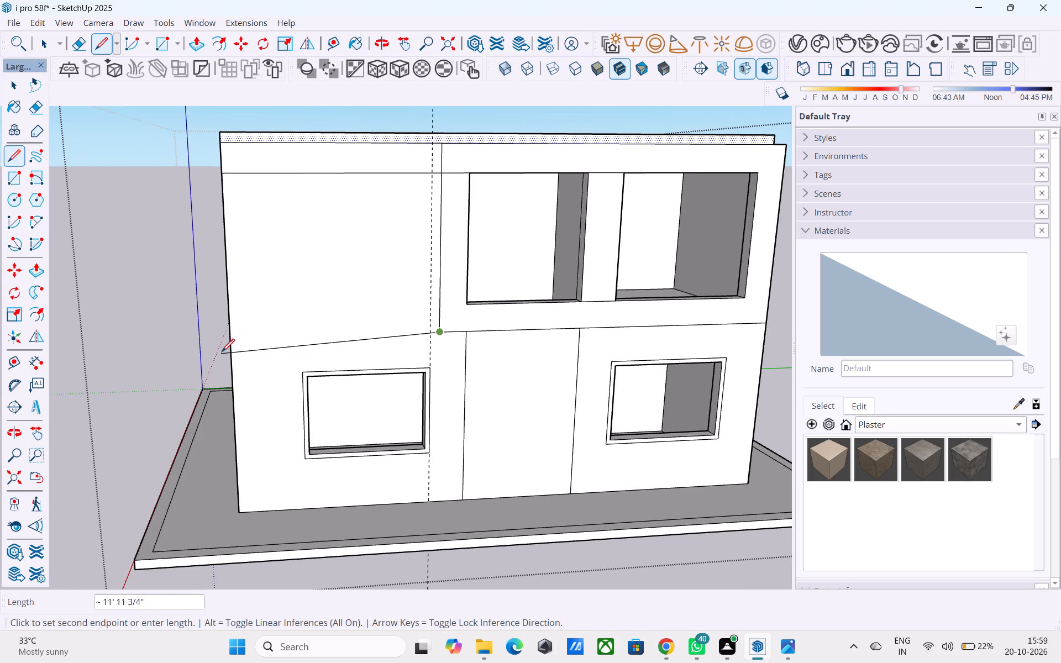
click(232, 341)
scroll(129, 390, down, 6)
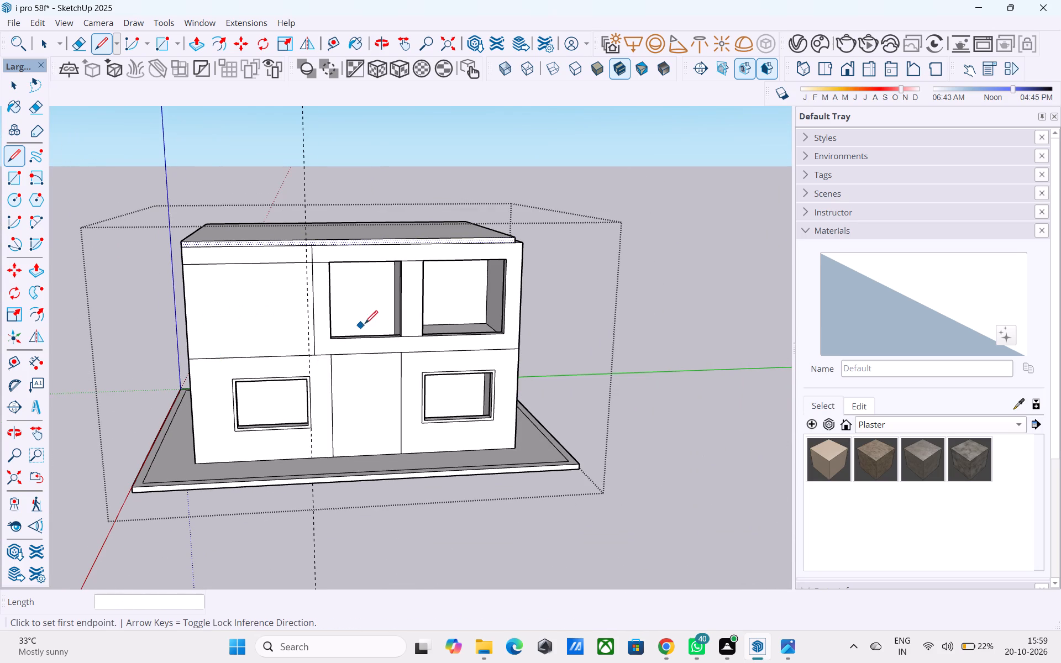
Measure the end upper window's width and its offset from the wall's nearest end edge using the Line tool.
middle_drag(363, 328, 305, 320)
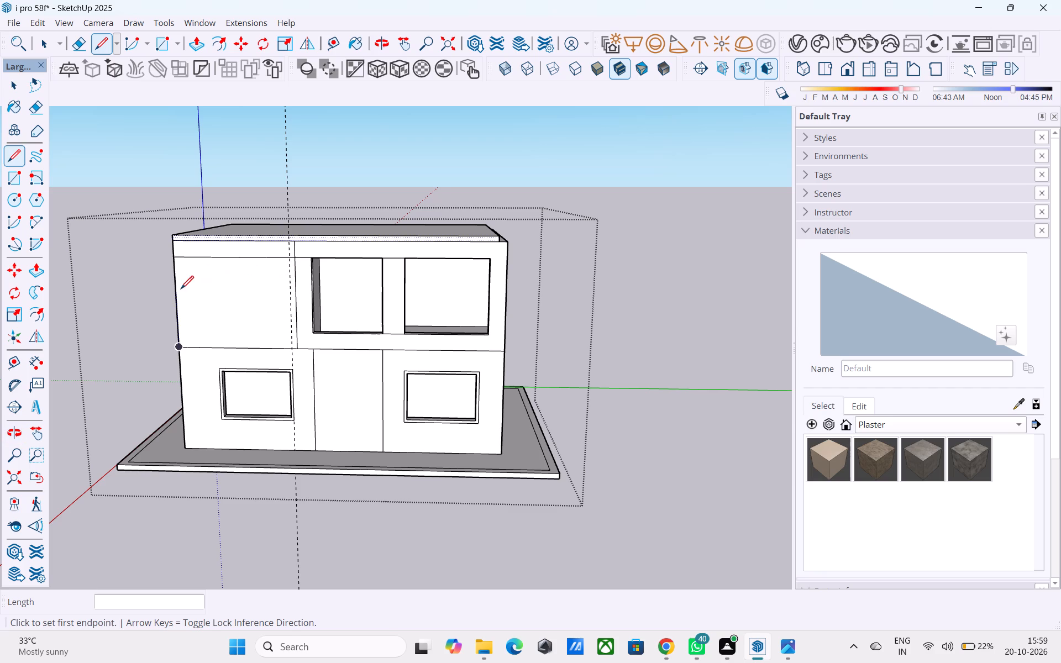
scroll(223, 341, down, 2)
middle_drag(228, 341, 273, 330)
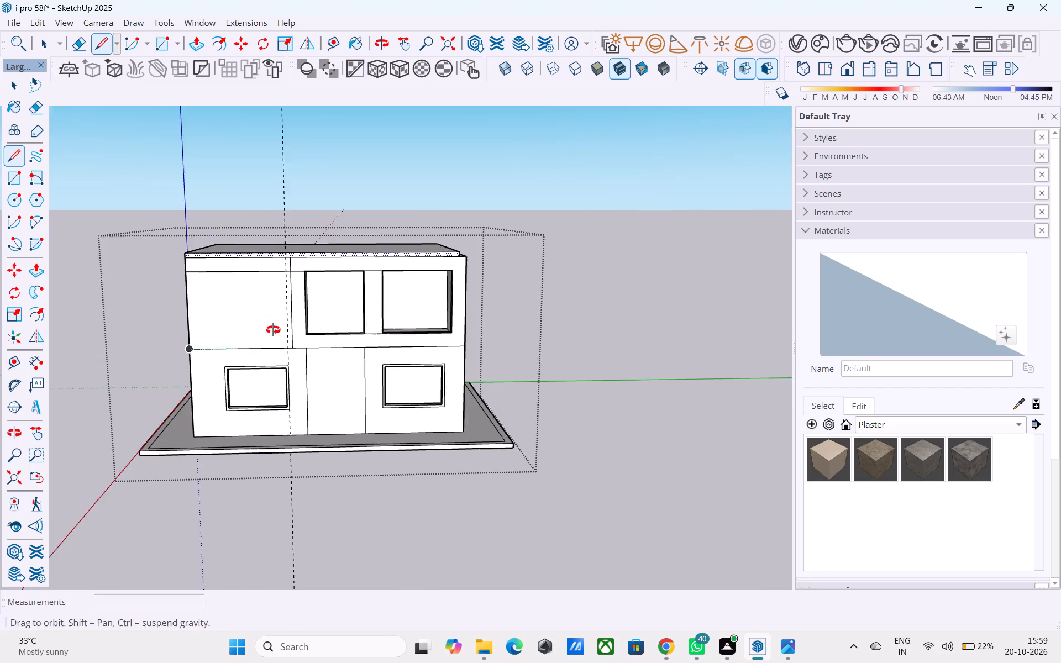
middle_drag(273, 330, 277, 330)
scroll(426, 306, up, 7)
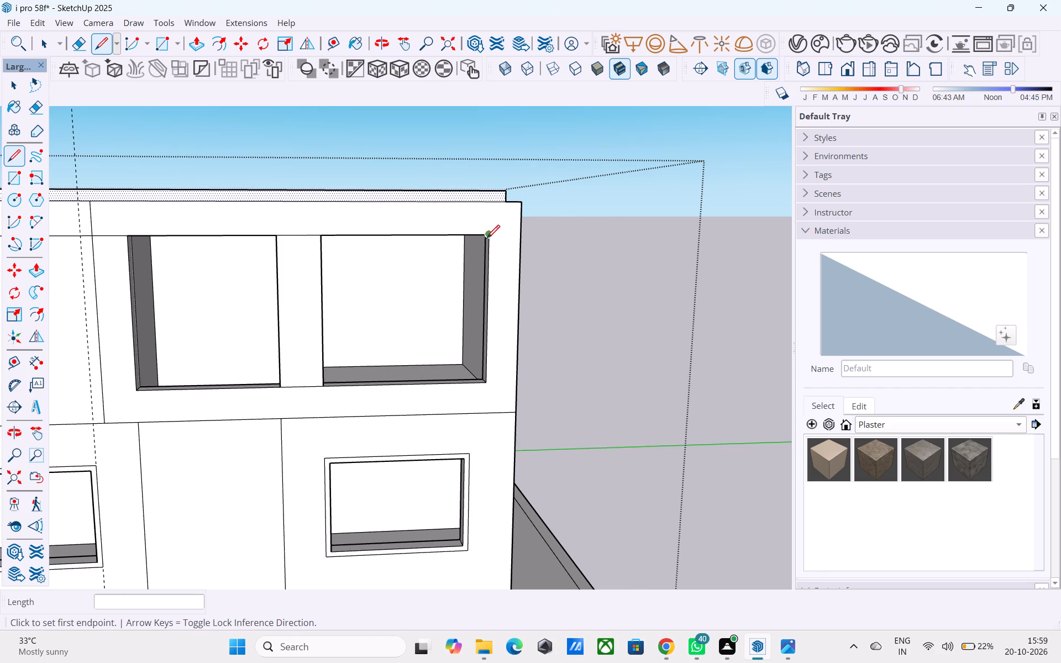
scroll(487, 239, up, 2)
middle_drag(481, 228, 483, 211)
scroll(483, 211, up, 6)
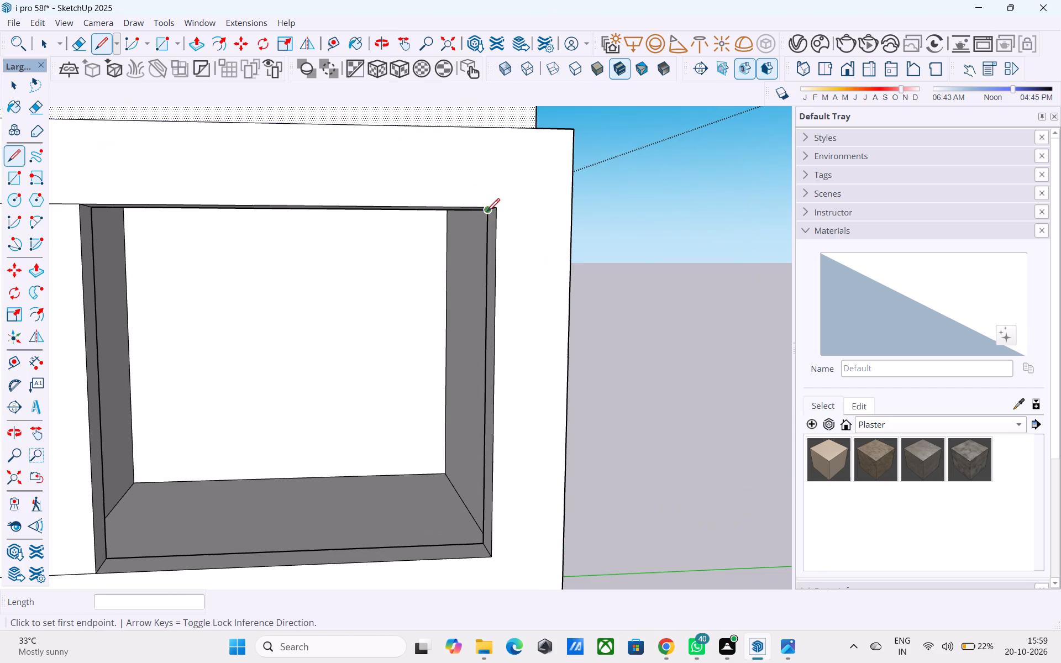
click(496, 211)
scroll(497, 213, down, 3)
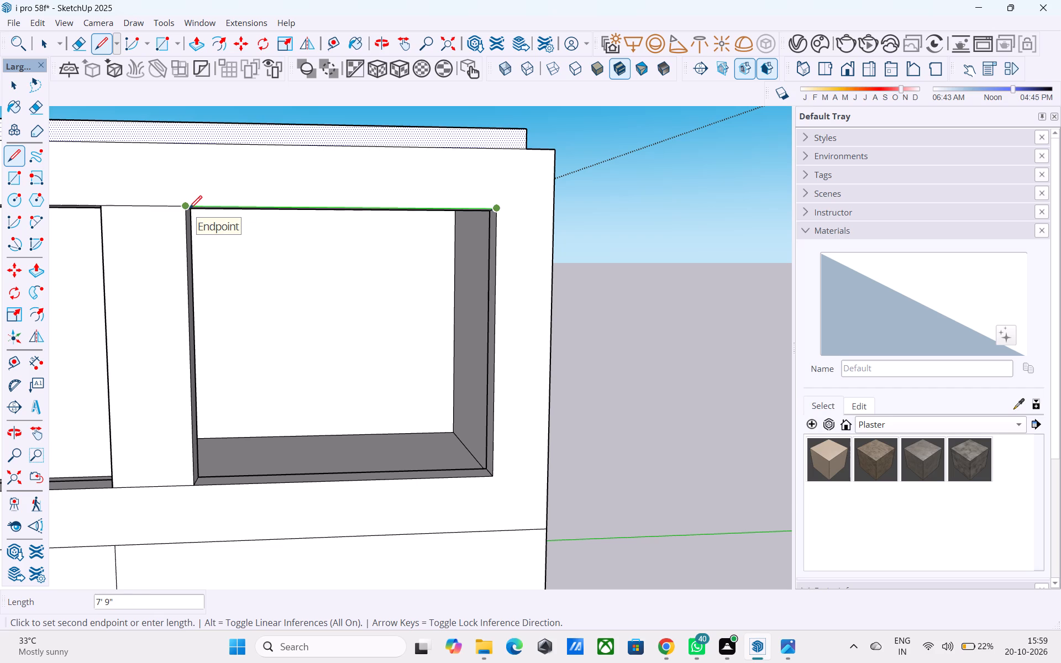
scroll(420, 210, down, 9)
scroll(480, 236, up, 1)
scroll(484, 239, down, 2)
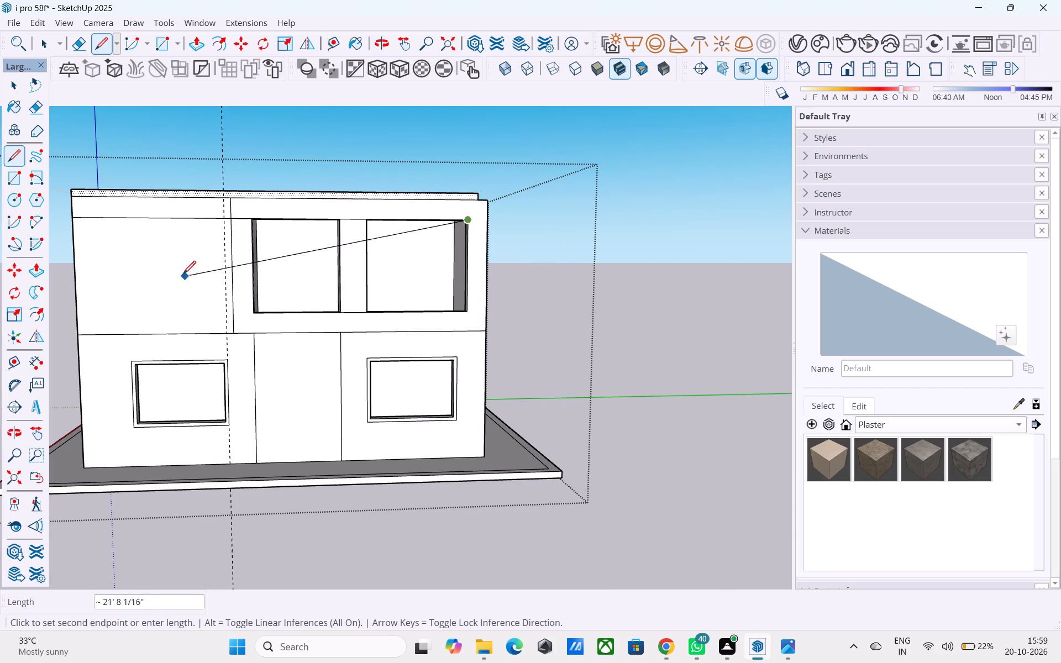
scroll(499, 254, down, 1)
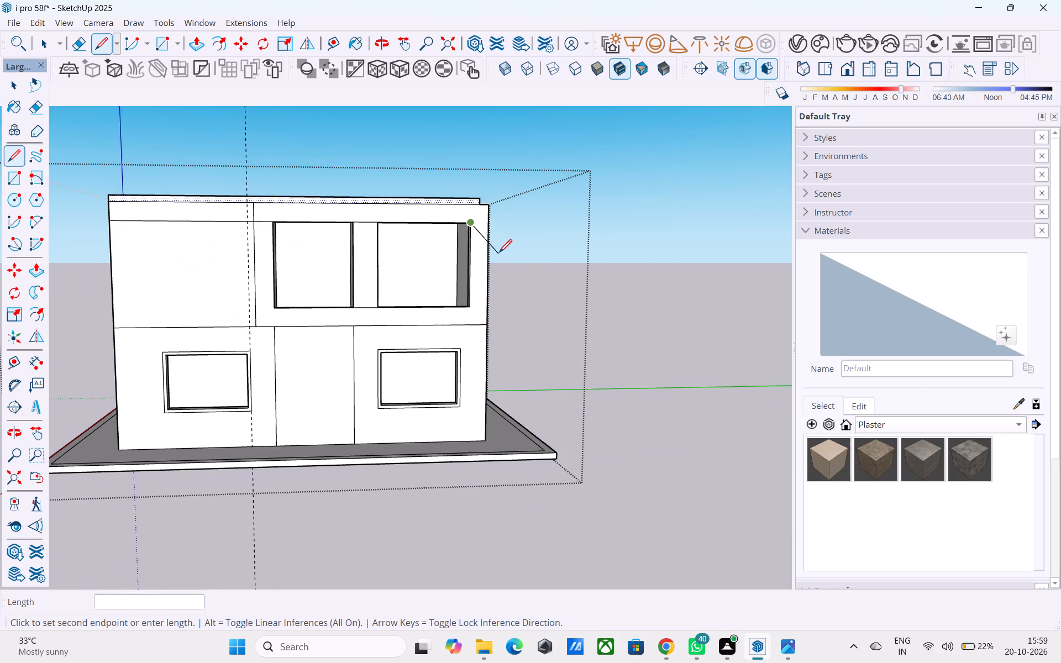
scroll(499, 254, down, 1)
scroll(498, 251, up, 8)
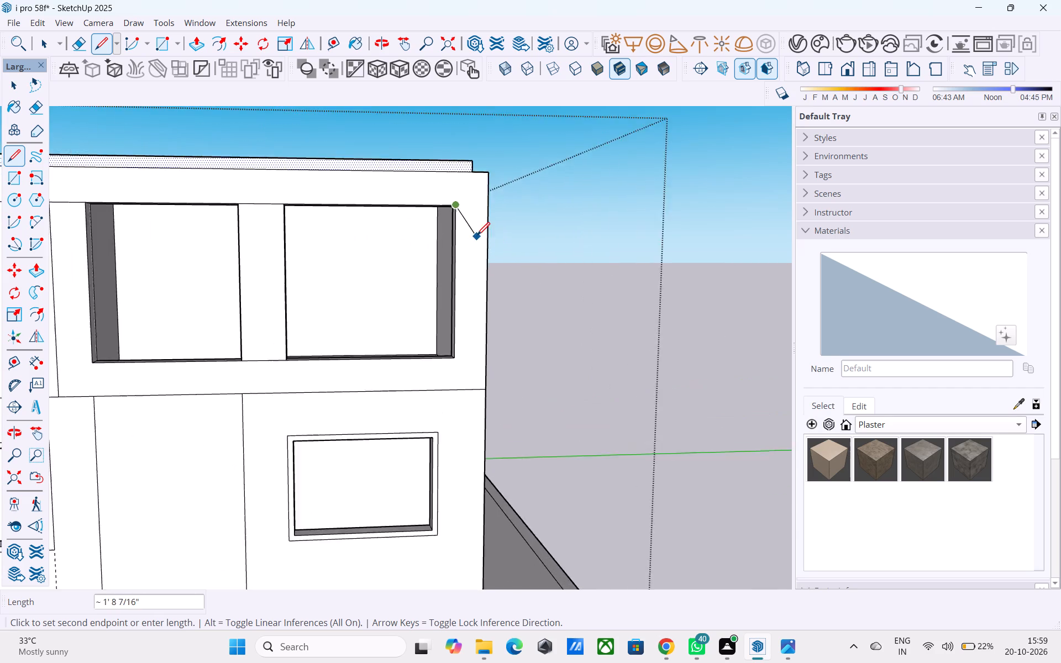
scroll(477, 236, up, 4)
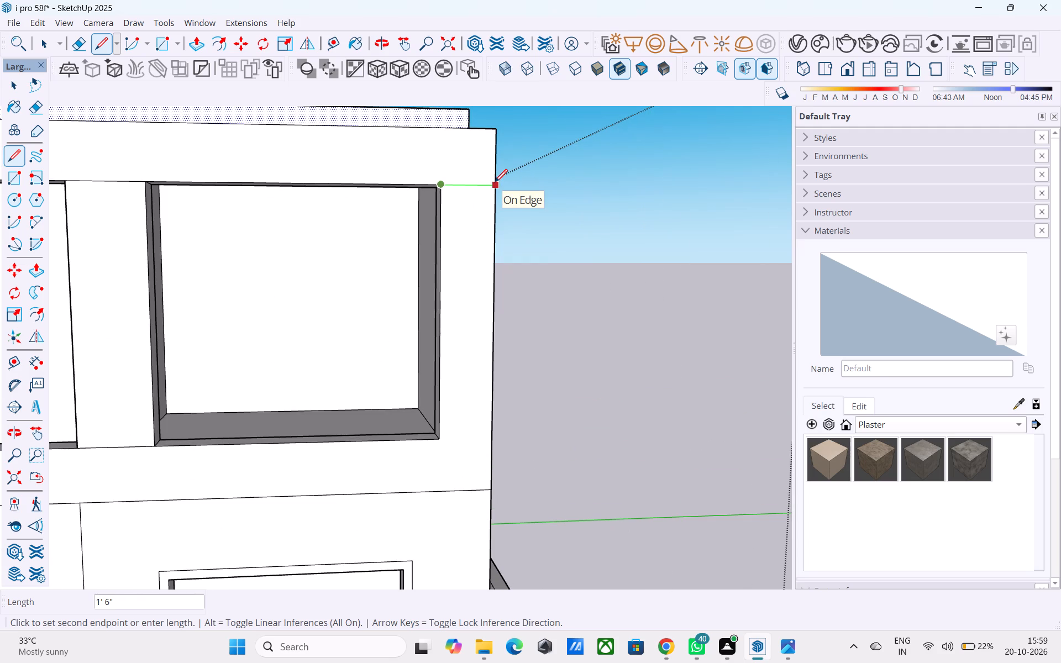
scroll(514, 202, down, 15)
key(space)
Copy the vertical outer edge of the upper blank wall panel 1.5' inward along the wall.
scroll(271, 253, up, 2)
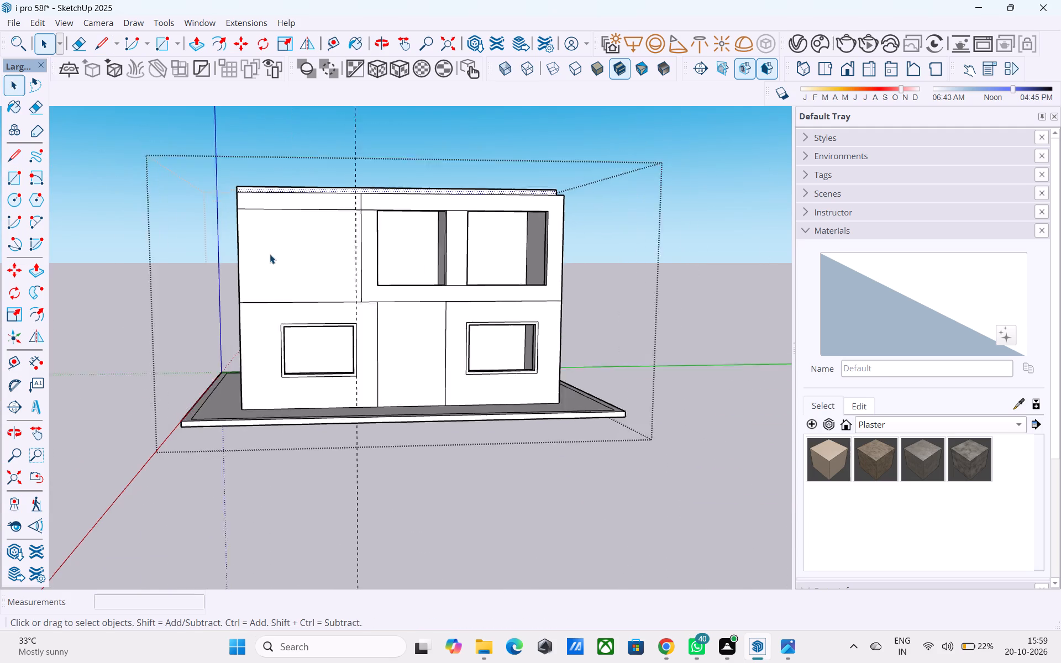
scroll(270, 254, up, 2)
middle_drag(254, 251, 297, 273)
scroll(218, 261, up, 4)
click(265, 218)
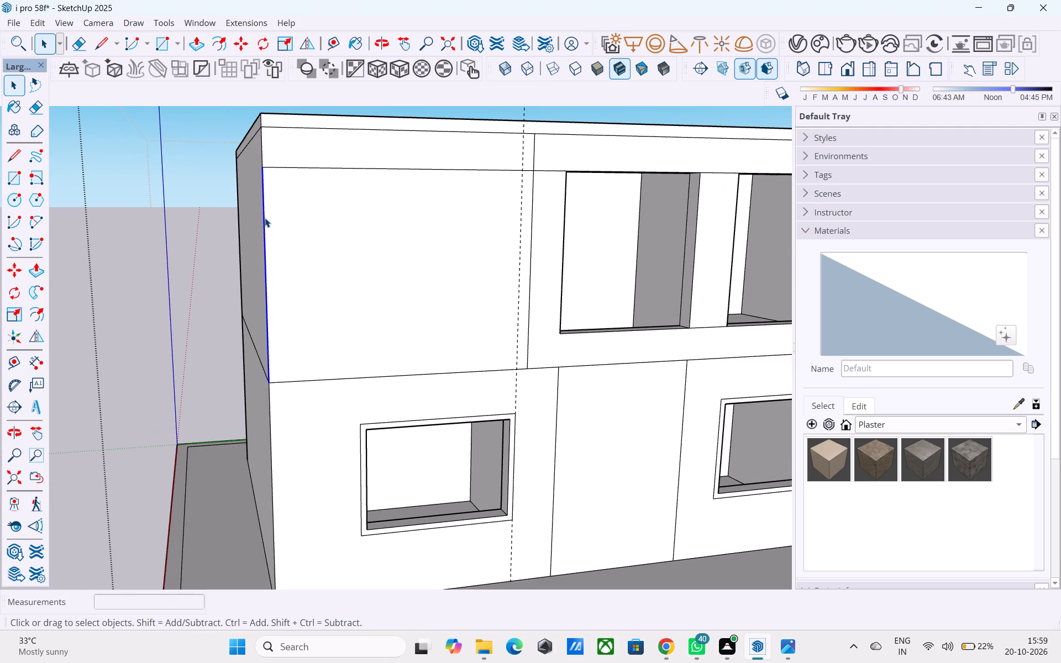
click(265, 218)
key(m)
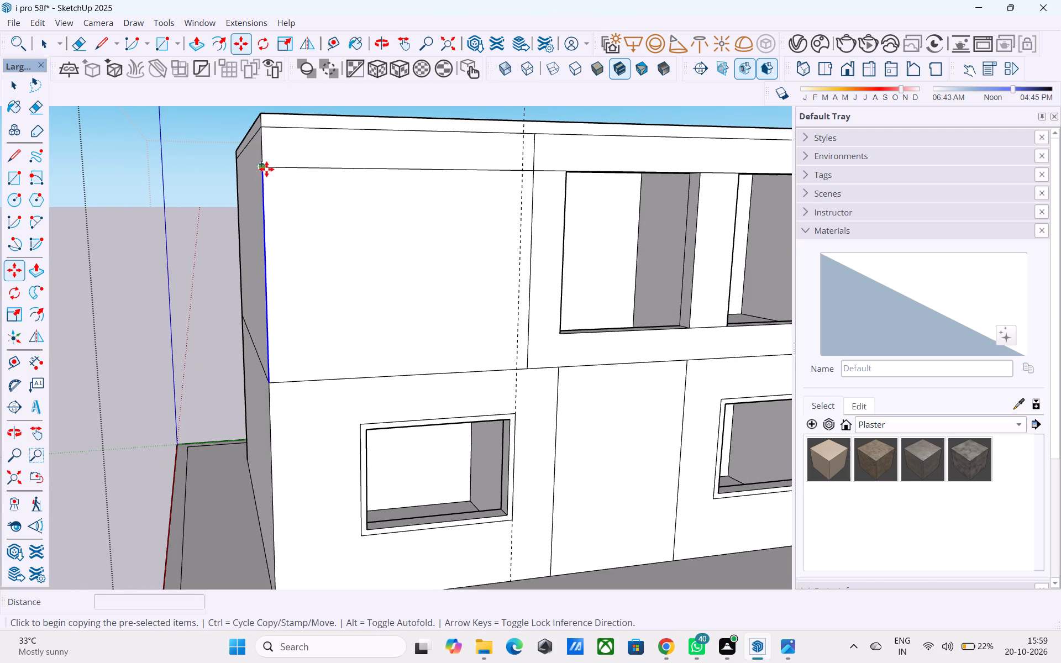
click(266, 169)
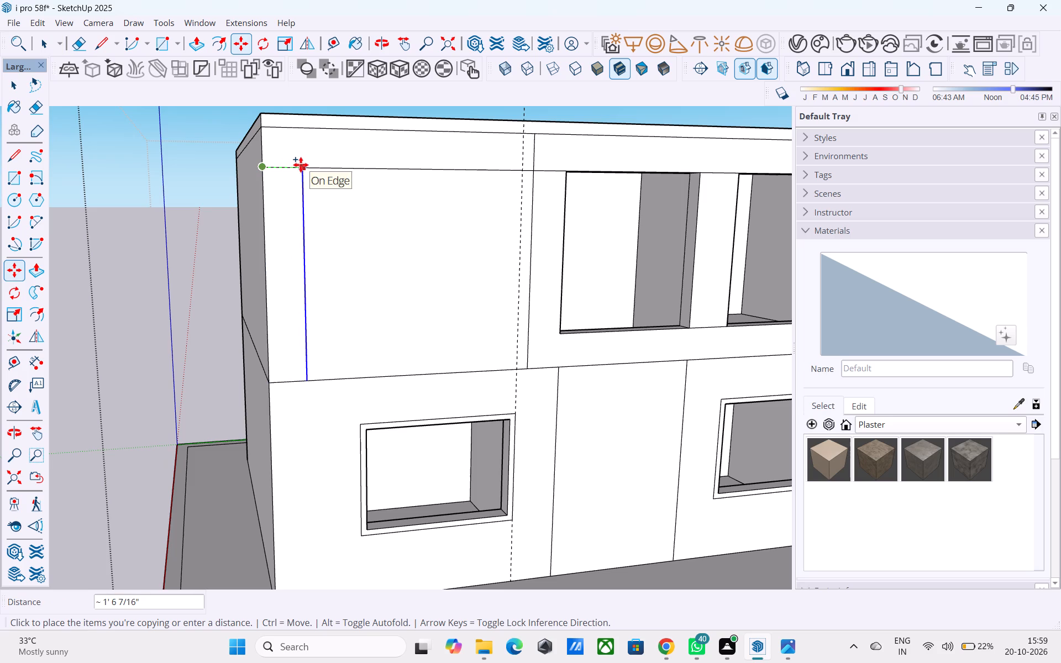
key(1)
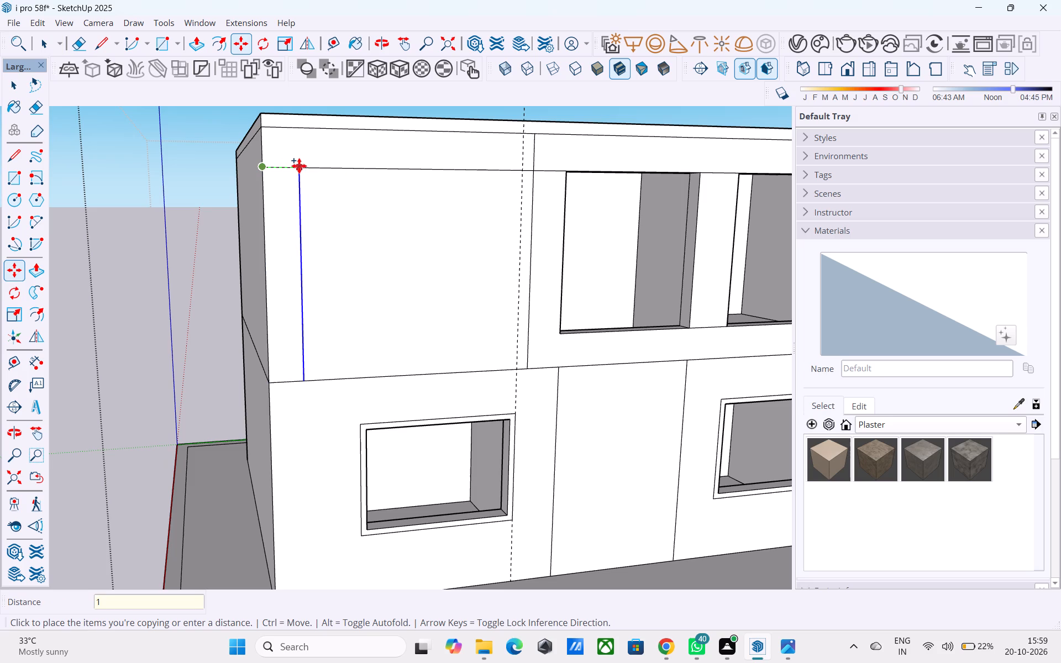
text(.5')
key(Return)
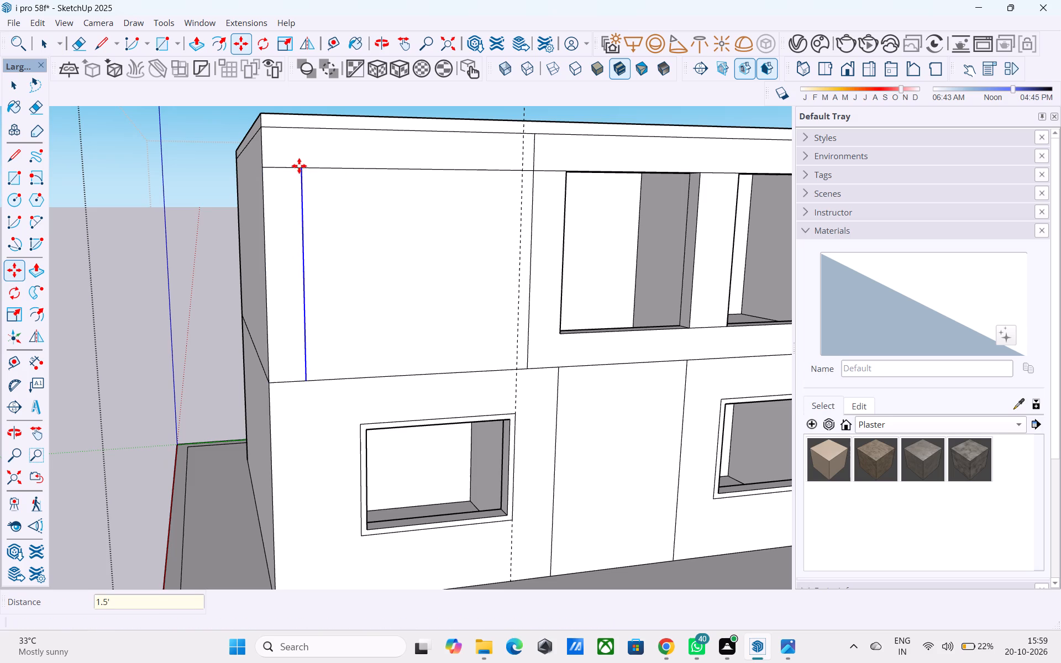
Recheck the end upper window's width and end offset against the blank panel using the Line tool.
scroll(119, 264, down, 1)
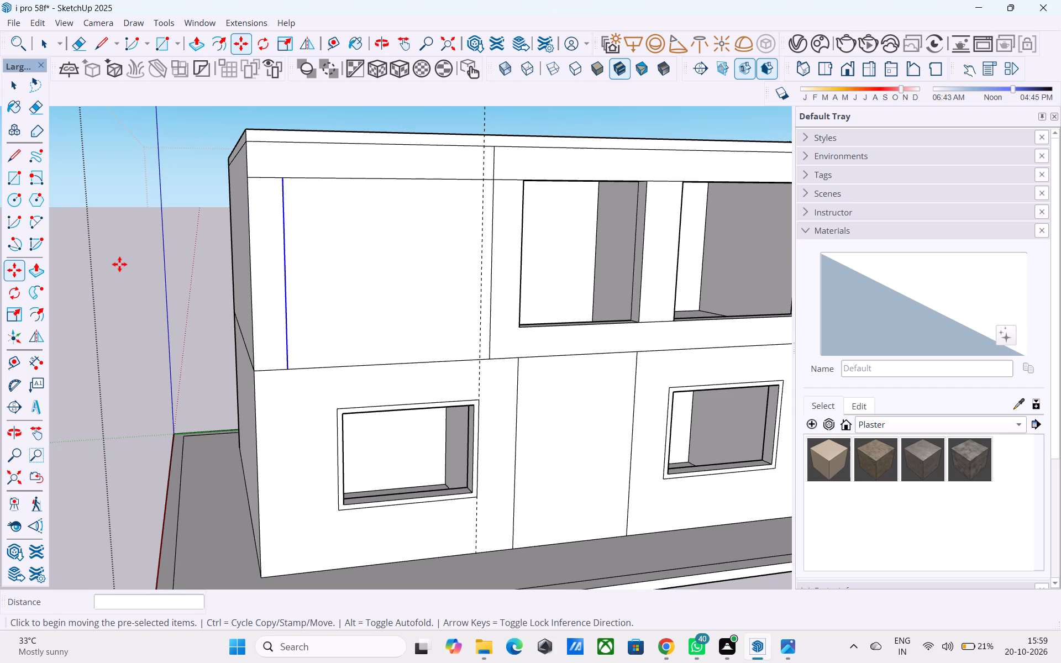
scroll(119, 264, down, 7)
middle_drag(514, 204, 462, 267)
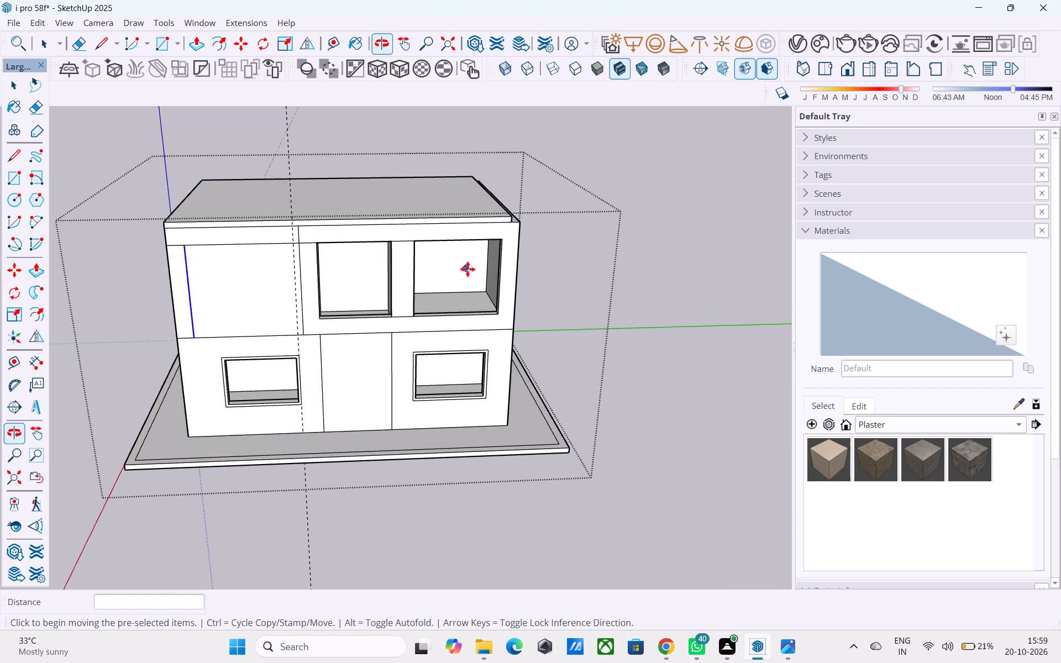
key(l)
scroll(479, 269, up, 8)
click(533, 203)
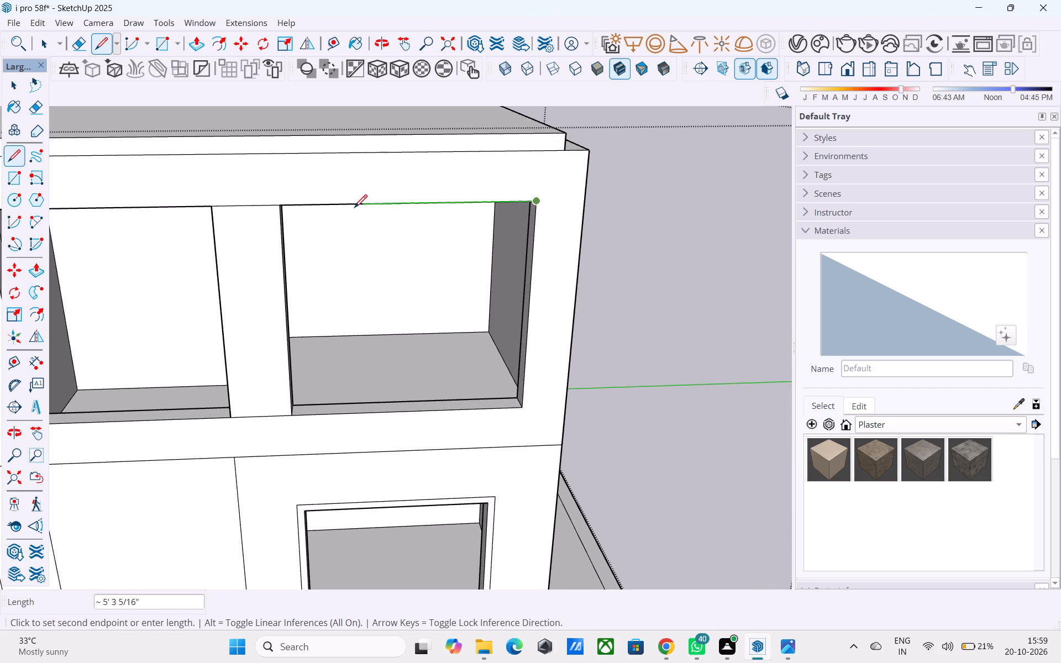
scroll(564, 171, down, 3)
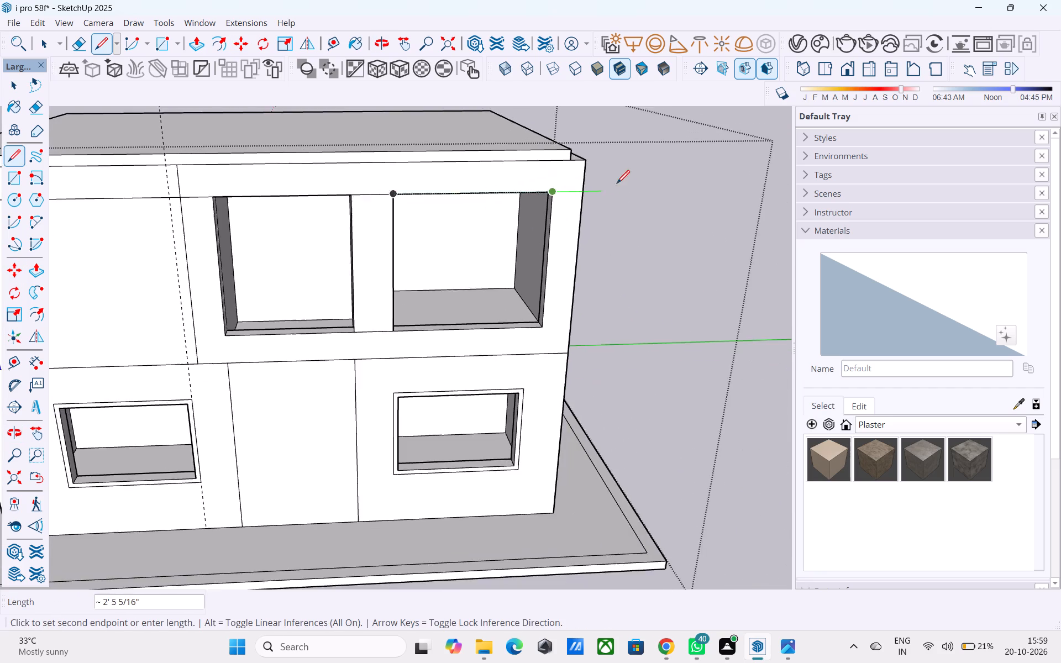
scroll(617, 185, down, 9)
scroll(245, 194, up, 11)
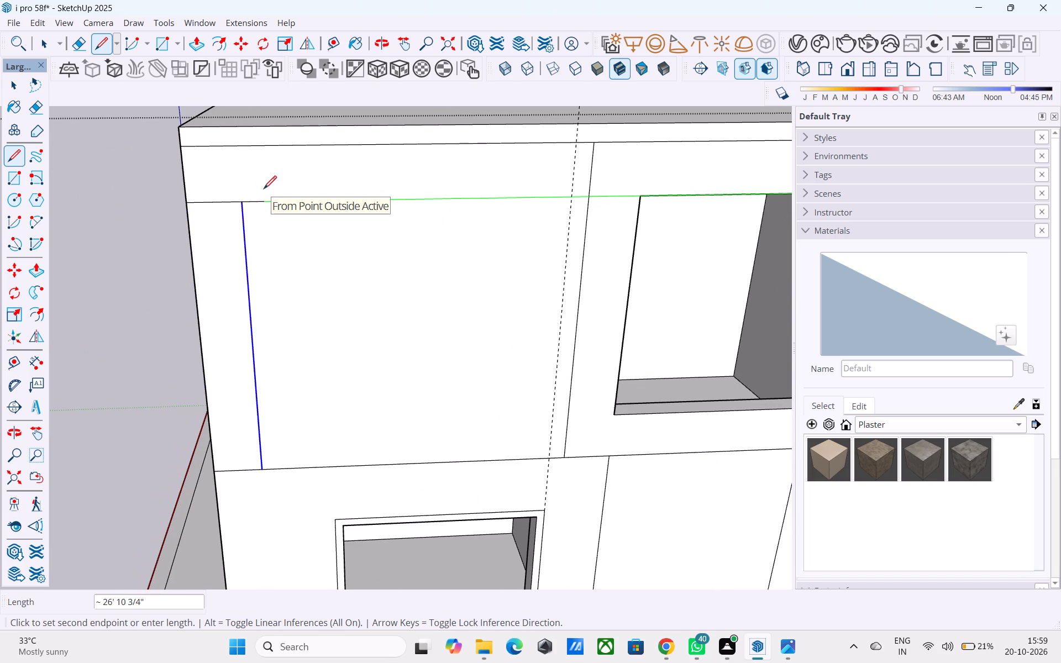
Draw a 7' 9" line from the copied vertical edge's top end along the blank panel's upper line.
key(l)
click(244, 202)
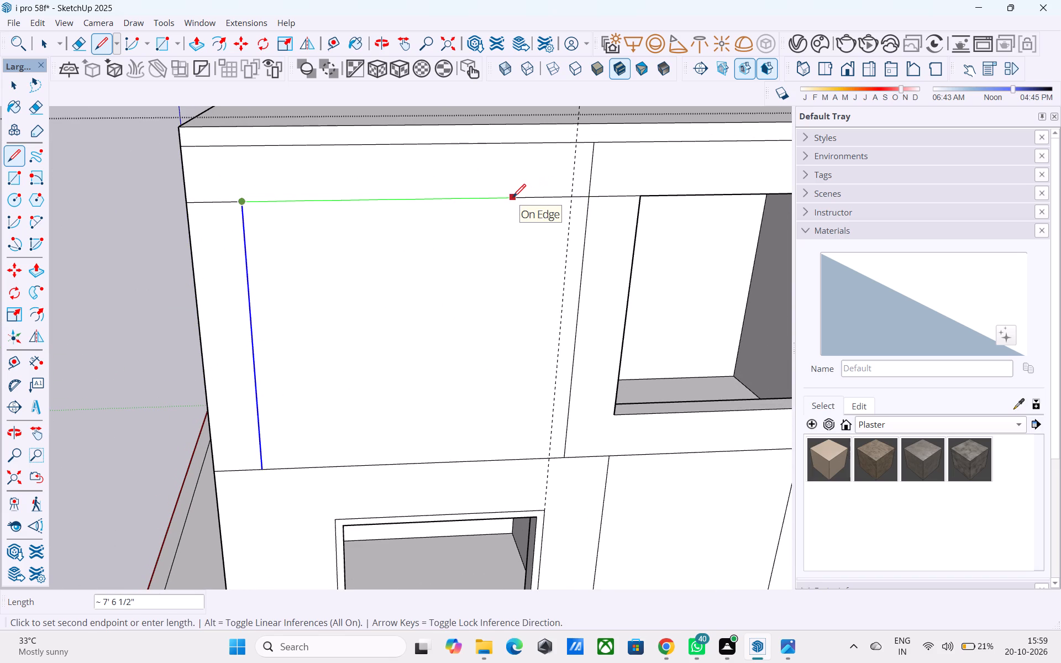
scroll(501, 205, down, 9)
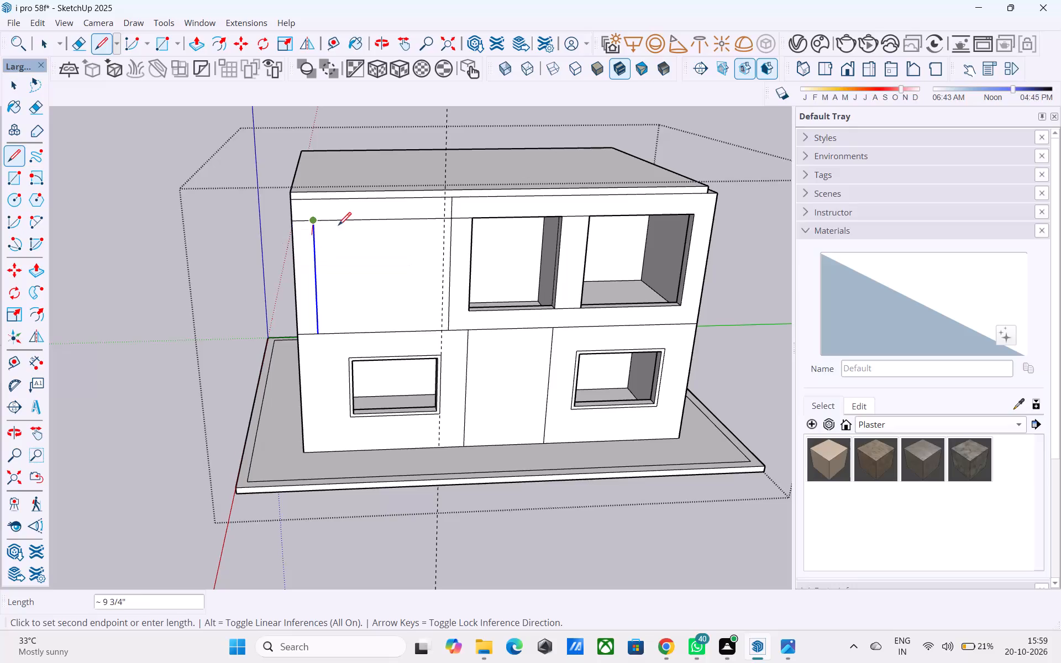
scroll(397, 219, up, 5)
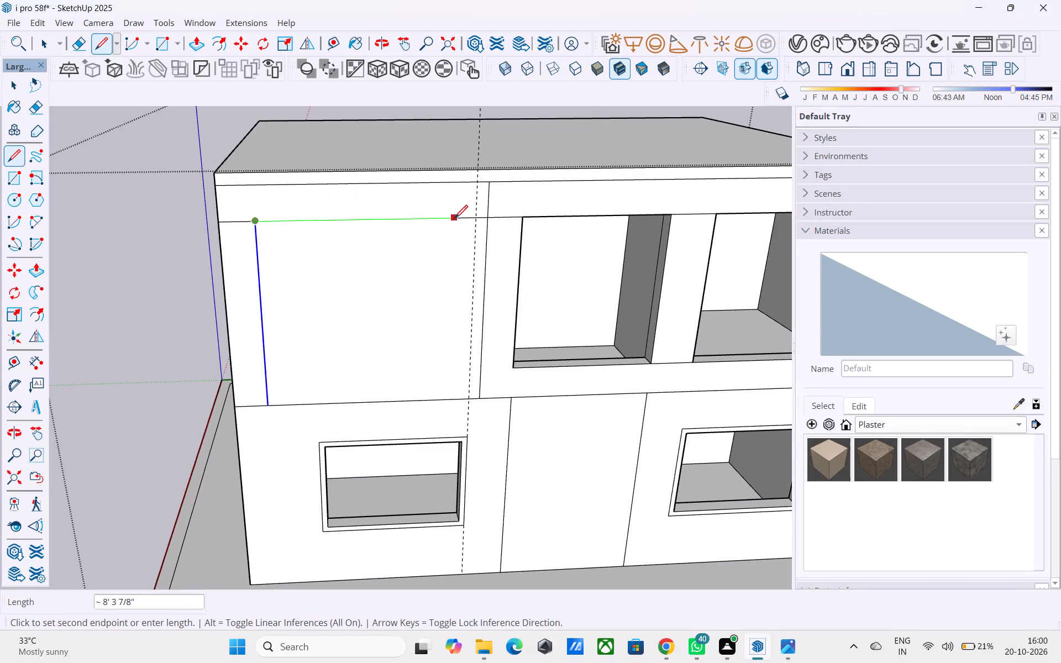
key(7)
key(apostrophe)
key(9)
key(shift+quotedbl)
key(Return)
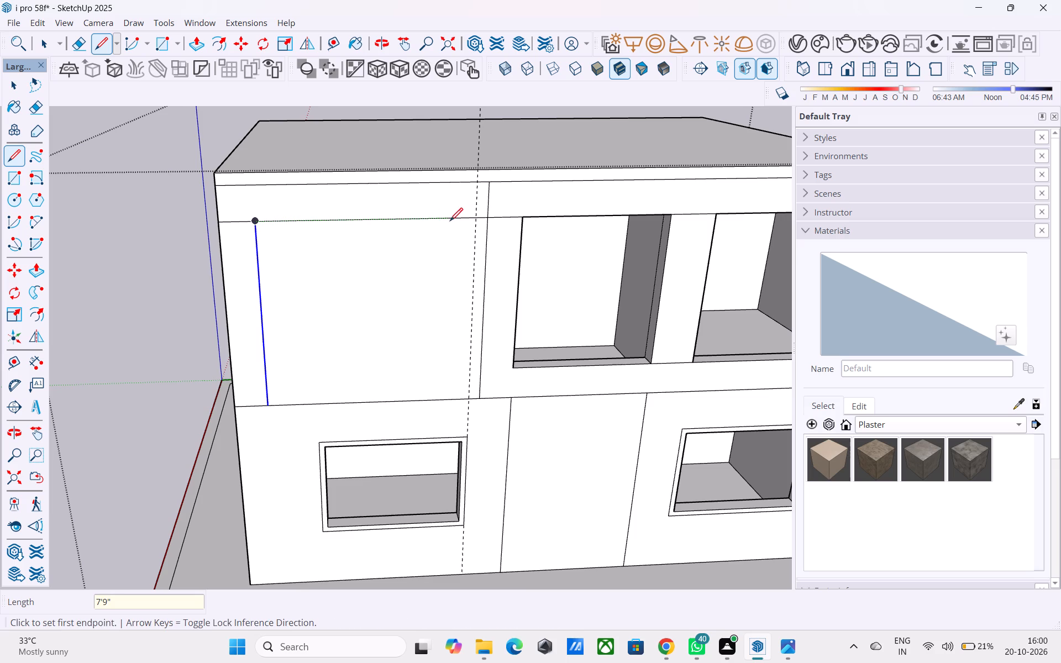
Draw an 8' 6" vertical line from the end of the 7' 9" line down to the floor division line.
click(442, 219)
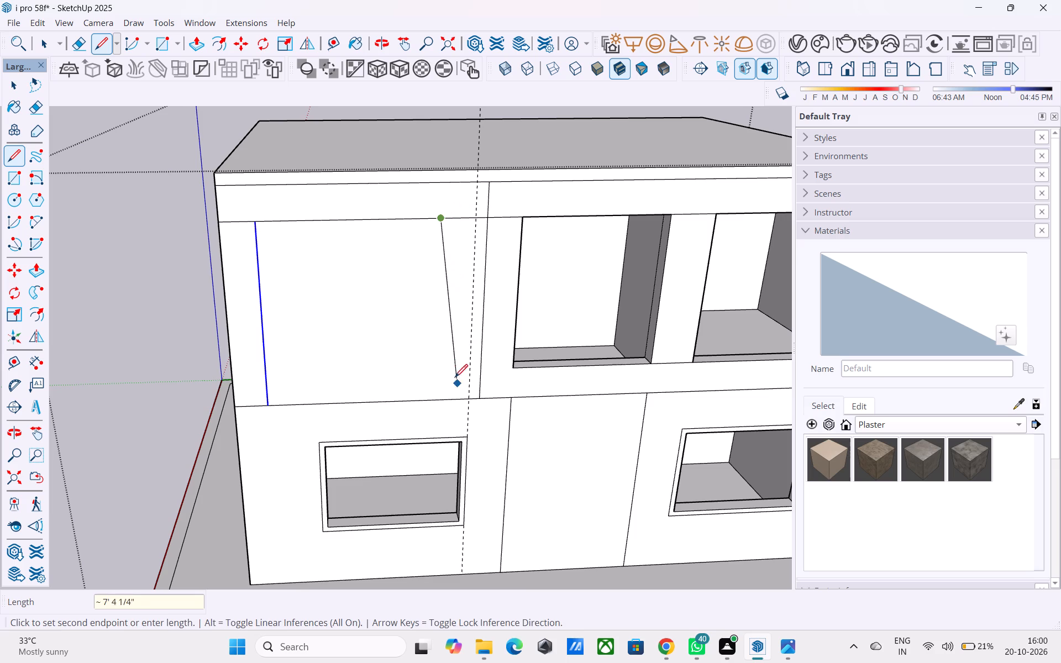
click(433, 402)
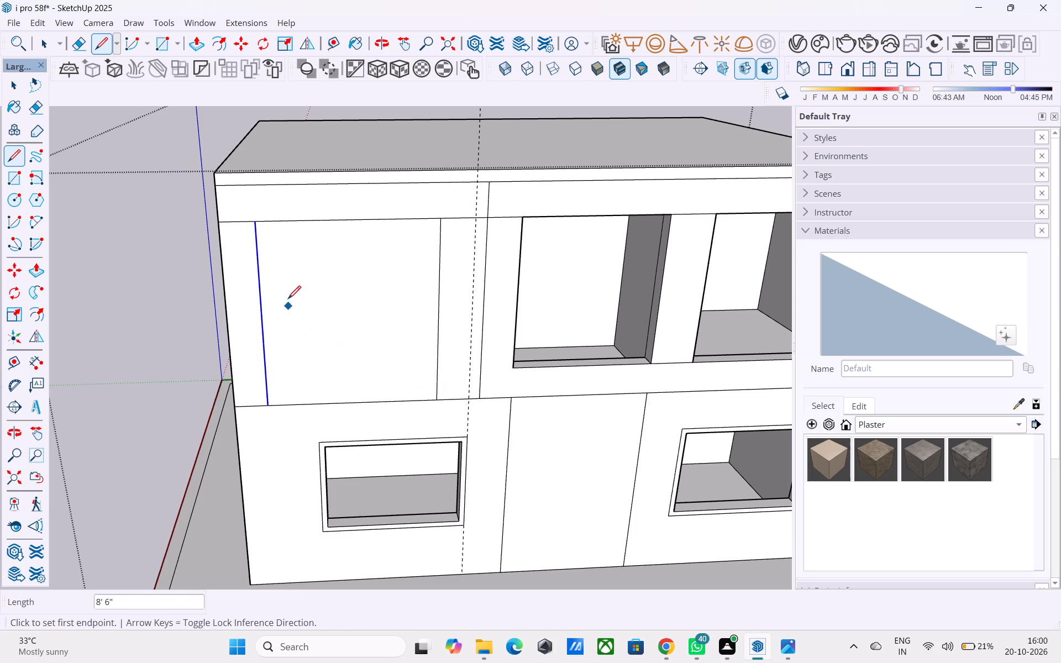
Erase the leftover line segments beside the new opening's outer edge and between the panel divider and the nearest upper window.
key(e)
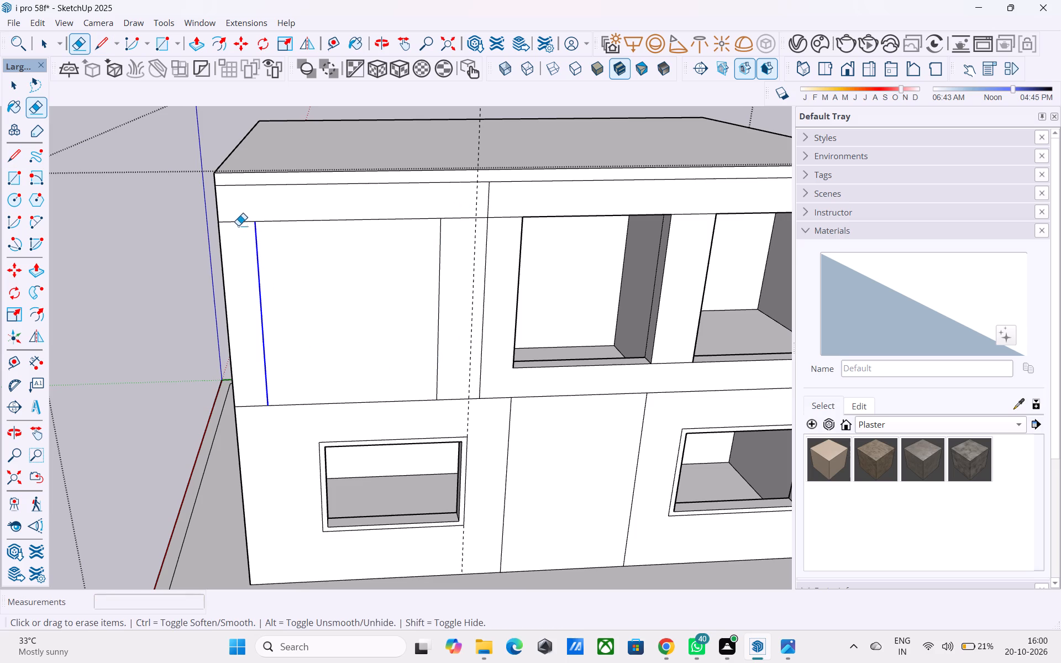
drag(234, 216, 239, 220)
drag(253, 401, 261, 429)
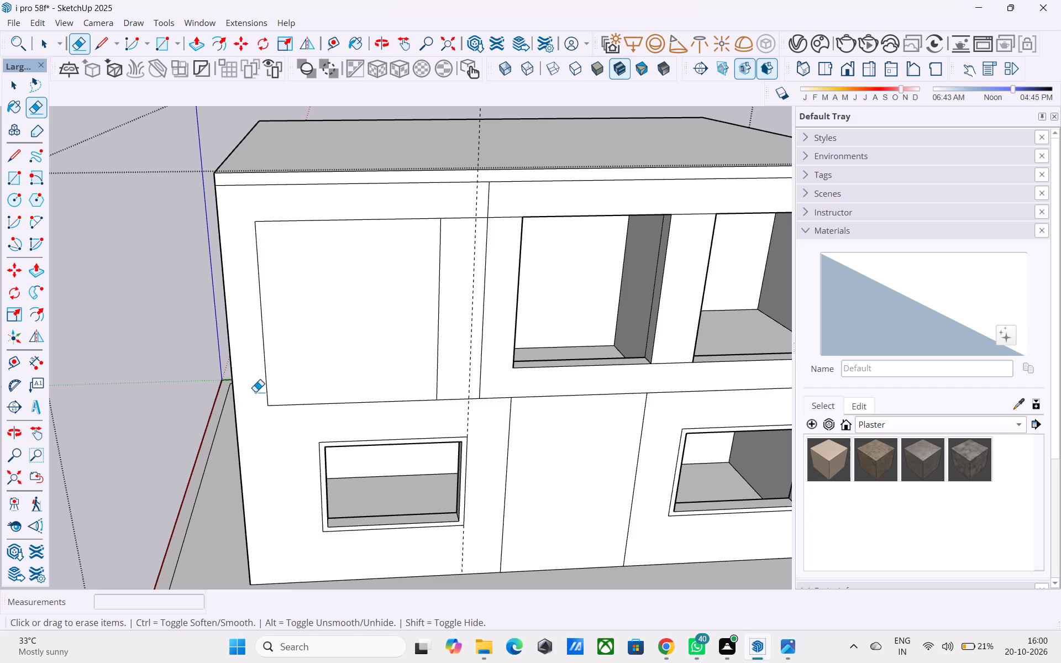
scroll(208, 336, down, 5)
middle_drag(203, 327, 192, 307)
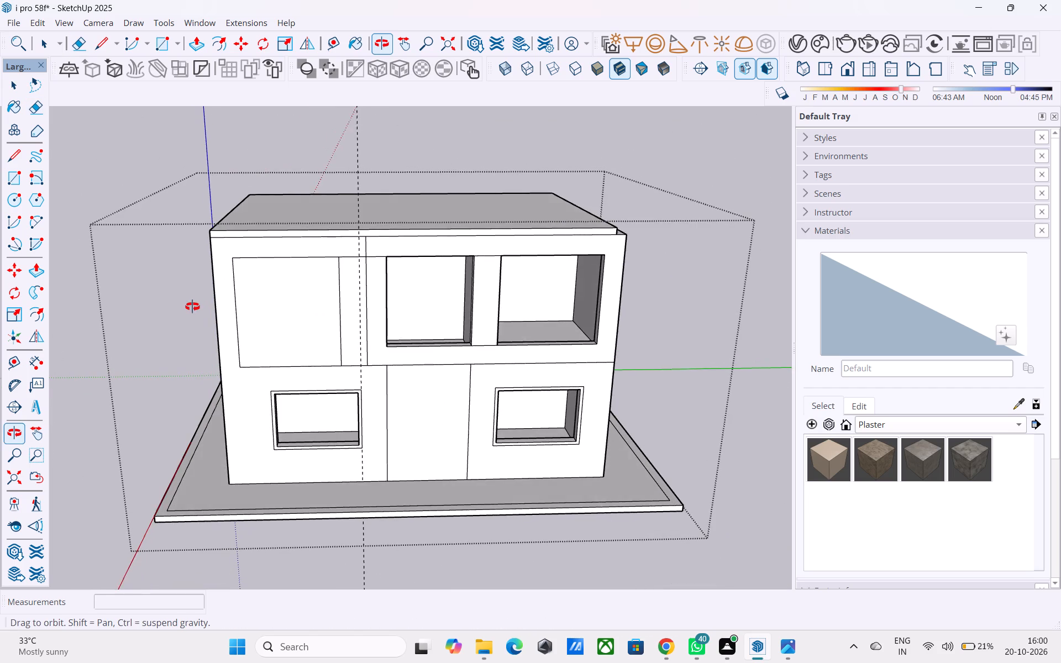
middle_drag(192, 307, 467, 303)
scroll(499, 239, up, 12)
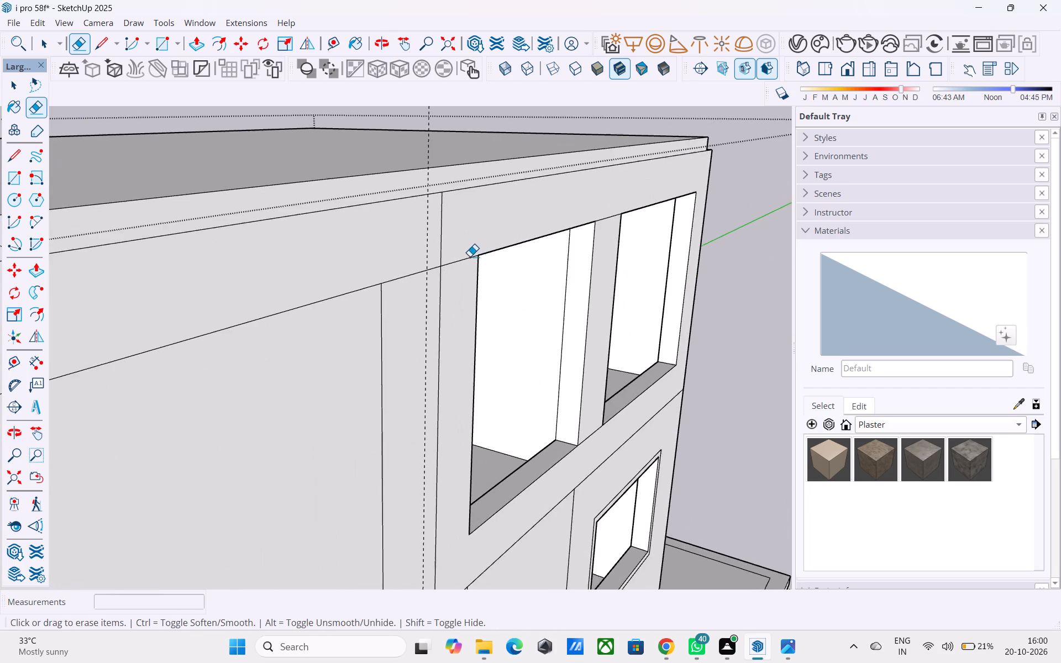
middle_drag(470, 256, 234, 261)
scroll(217, 254, down, 4)
scroll(423, 257, up, 2)
drag(402, 272, 405, 286)
Push/Pull the roof slab's recessed short end face outward until it is flush with the side wall.
scroll(323, 271, down, 7)
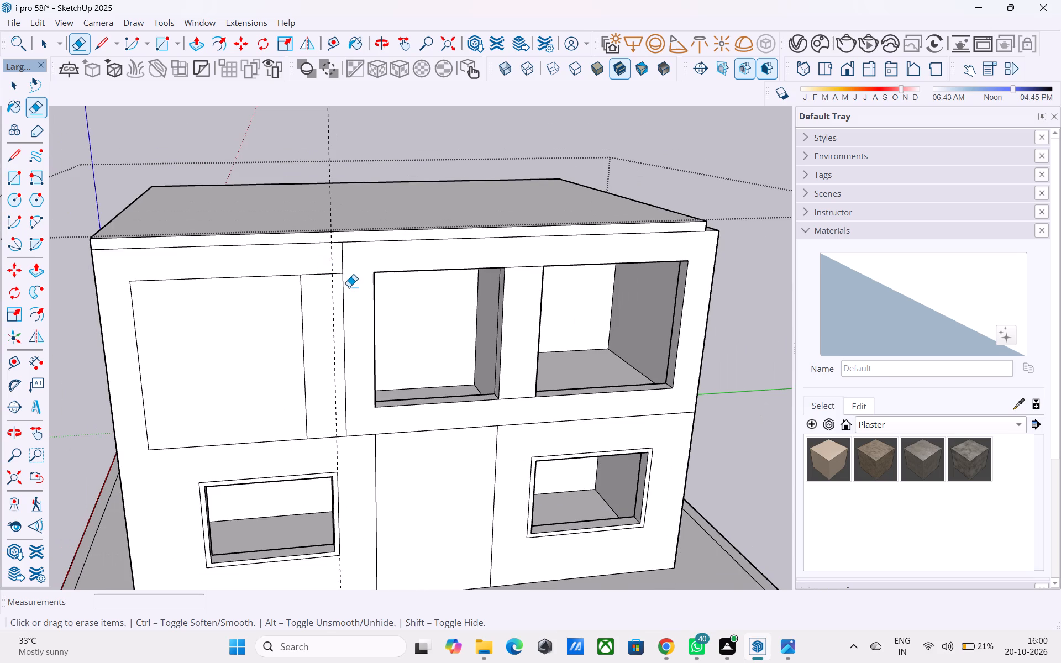
middle_drag(402, 366, 317, 396)
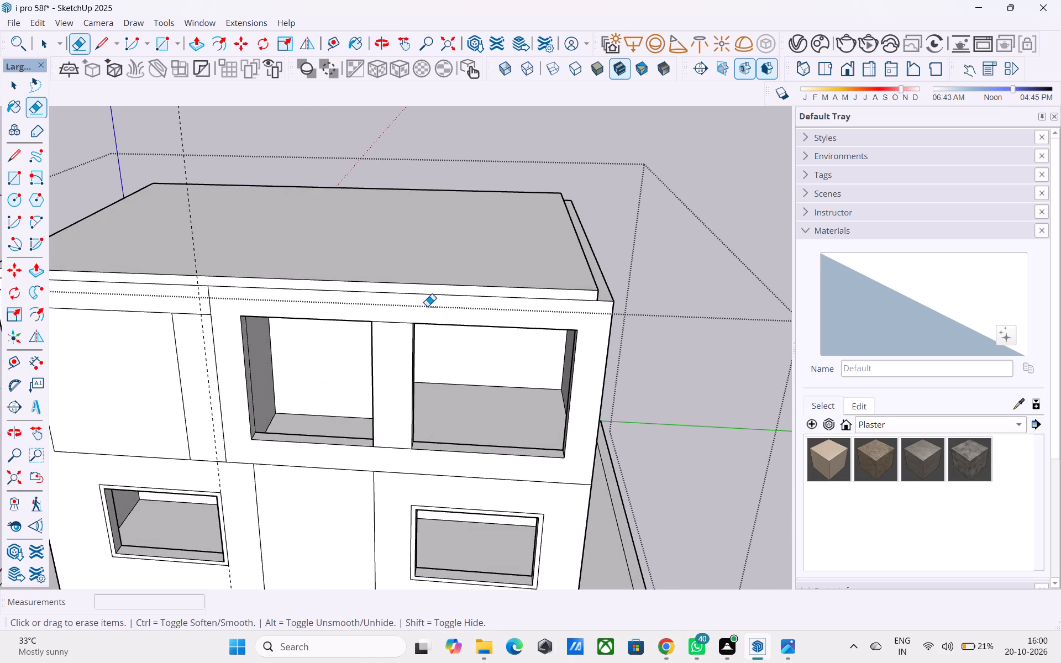
middle_drag(486, 303, 470, 273)
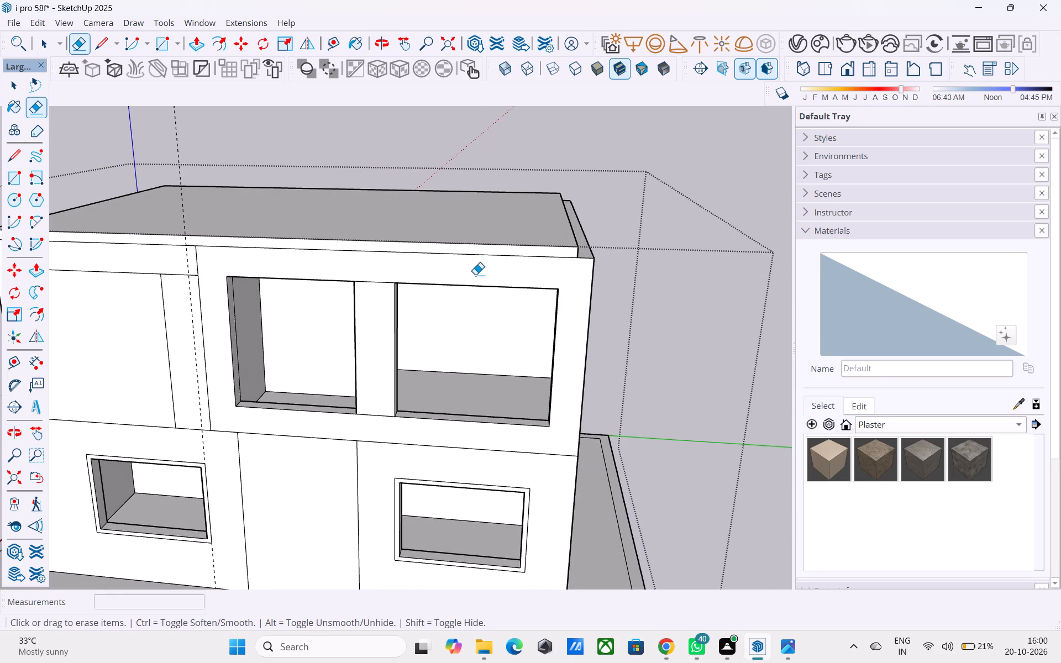
scroll(505, 251, down, 5)
middle_drag(508, 249, 478, 225)
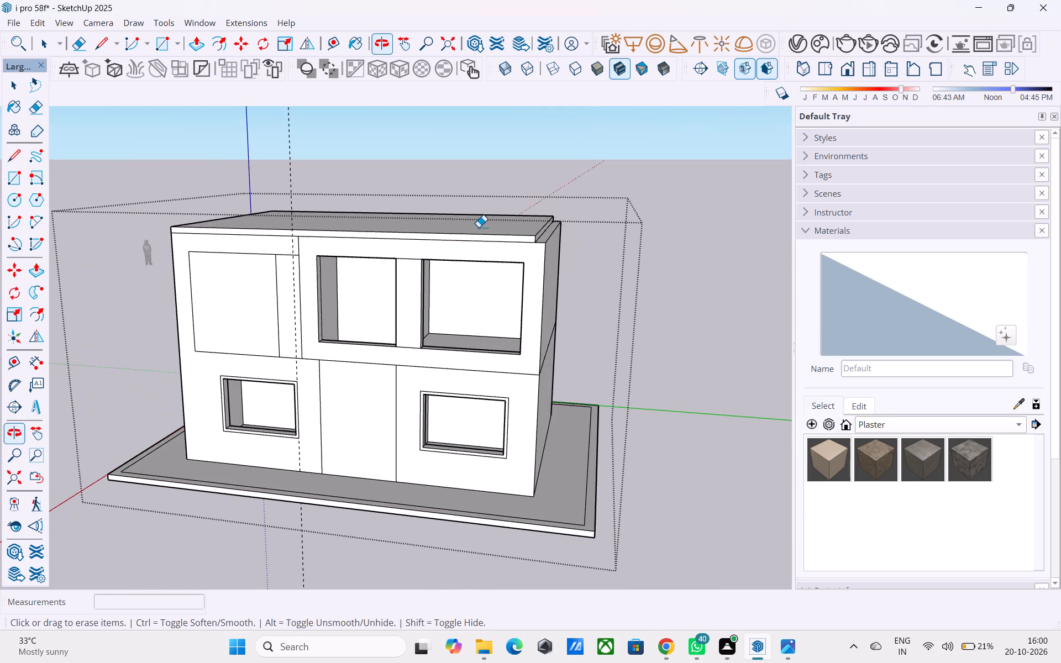
middle_drag(517, 245, 425, 261)
middle_drag(464, 244, 395, 239)
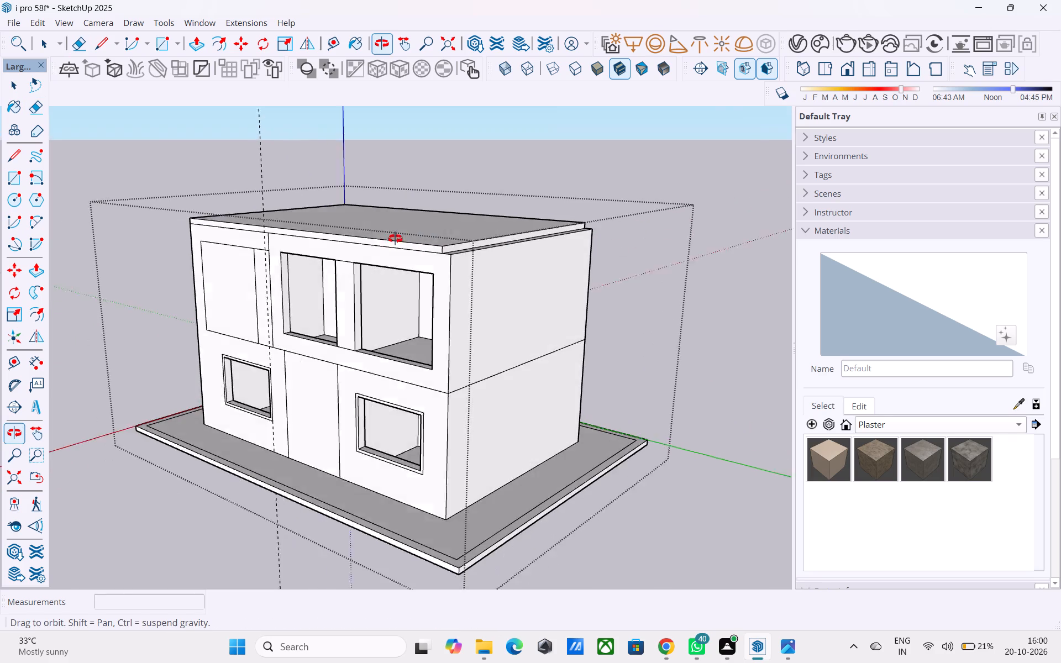
middle_drag(395, 239, 349, 245)
scroll(333, 248, up, 5)
scroll(347, 206, down, 5)
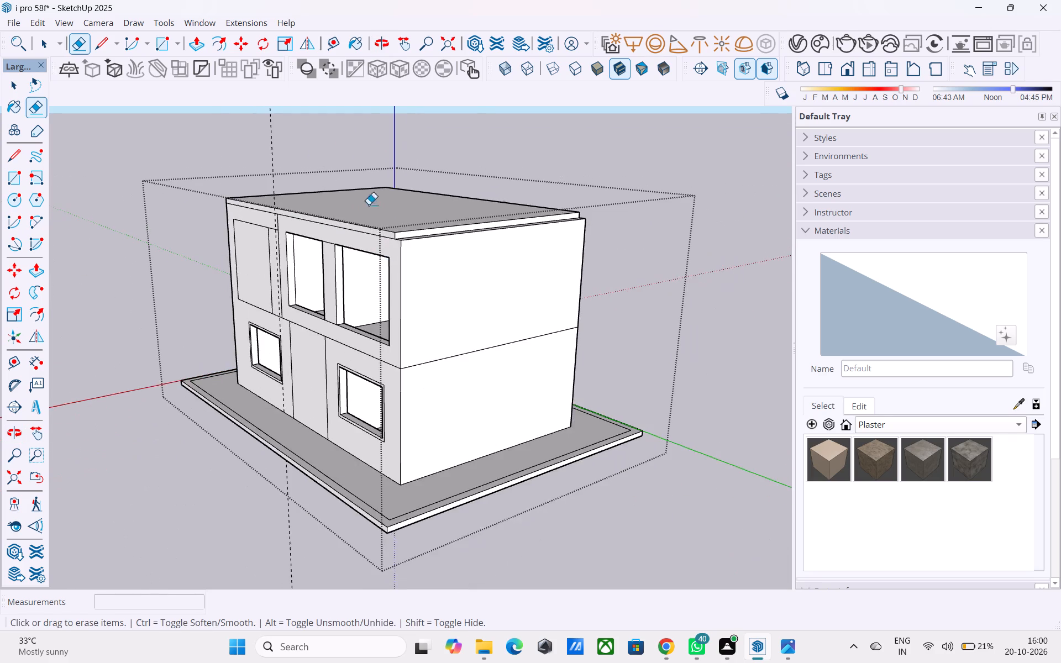
middle_drag(380, 257, 373, 232)
scroll(377, 233, up, 5)
middle_drag(384, 251, 392, 328)
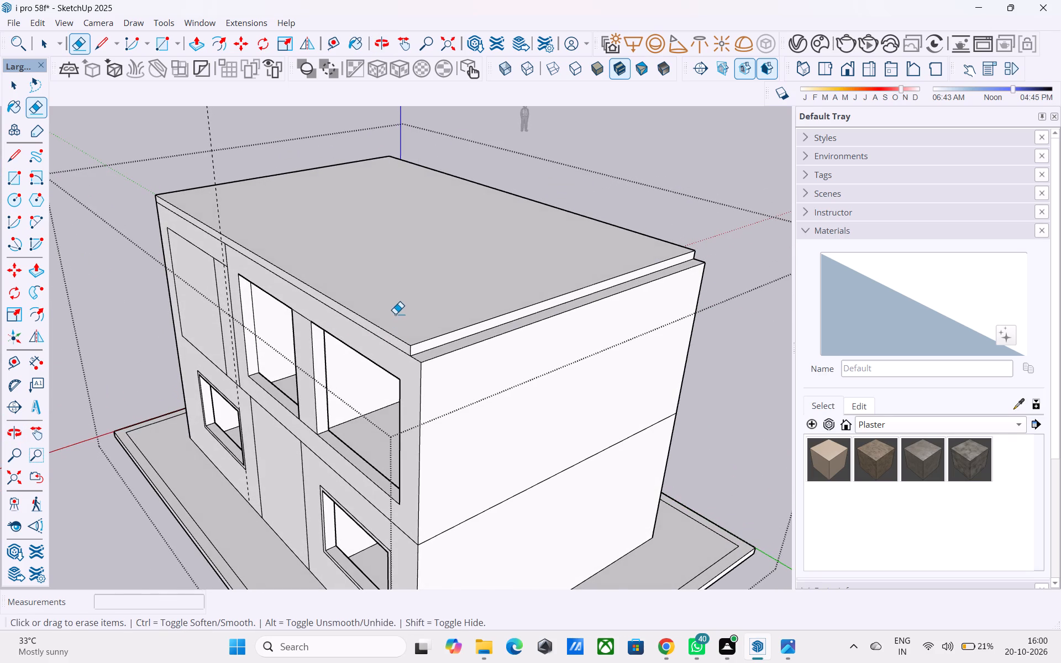
scroll(453, 311, up, 3)
key(space)
click(448, 345)
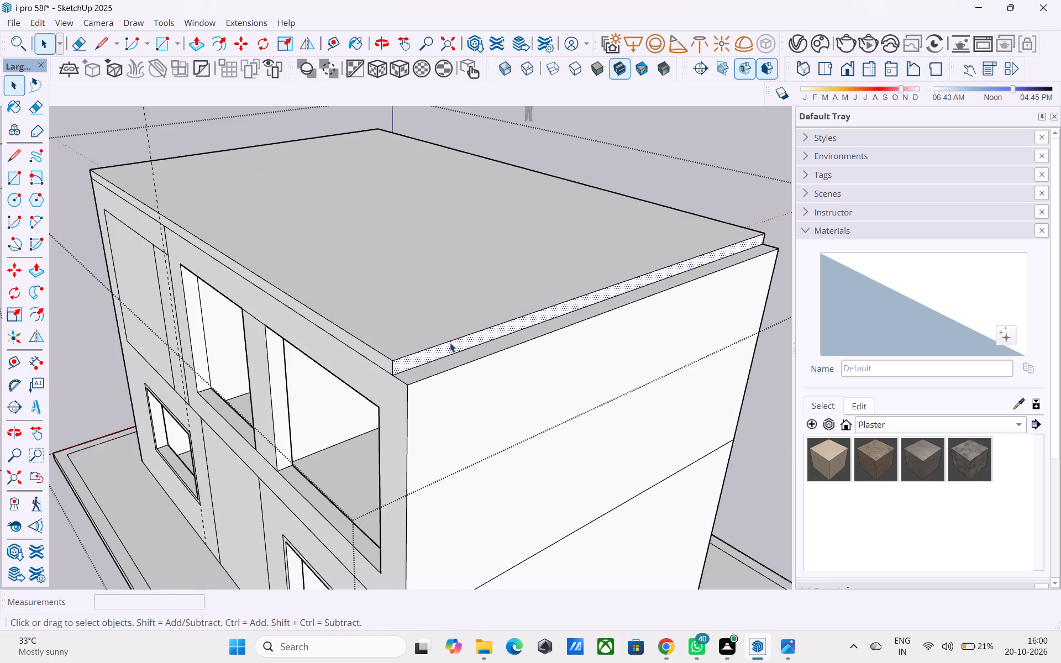
key(p)
click(450, 343)
click(471, 381)
scroll(470, 305, down, 6)
scroll(430, 372, up, 3)
key(space)
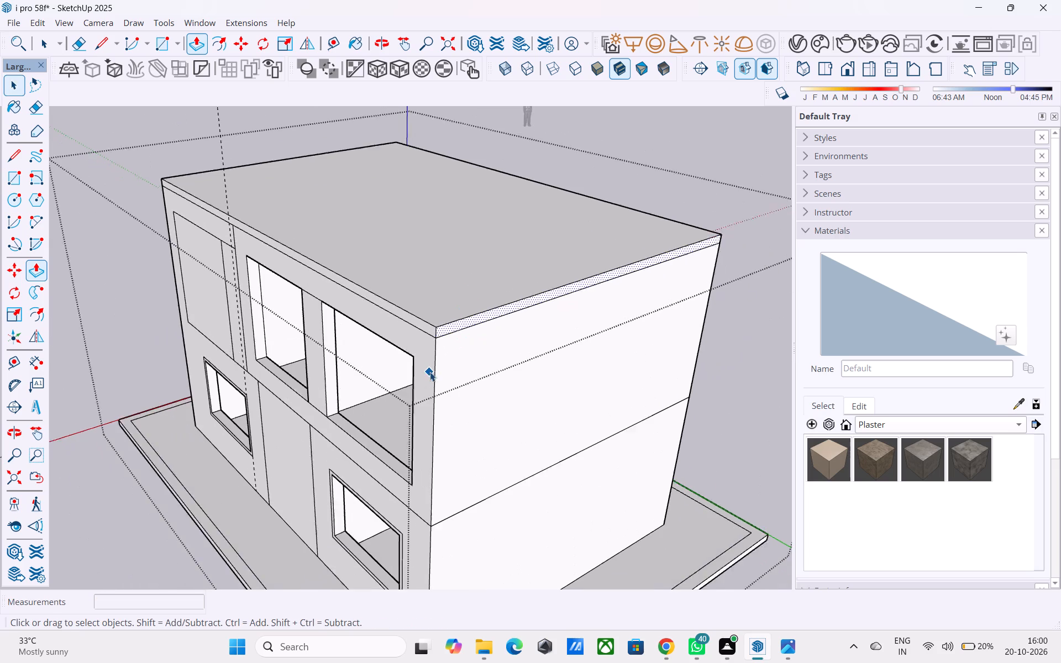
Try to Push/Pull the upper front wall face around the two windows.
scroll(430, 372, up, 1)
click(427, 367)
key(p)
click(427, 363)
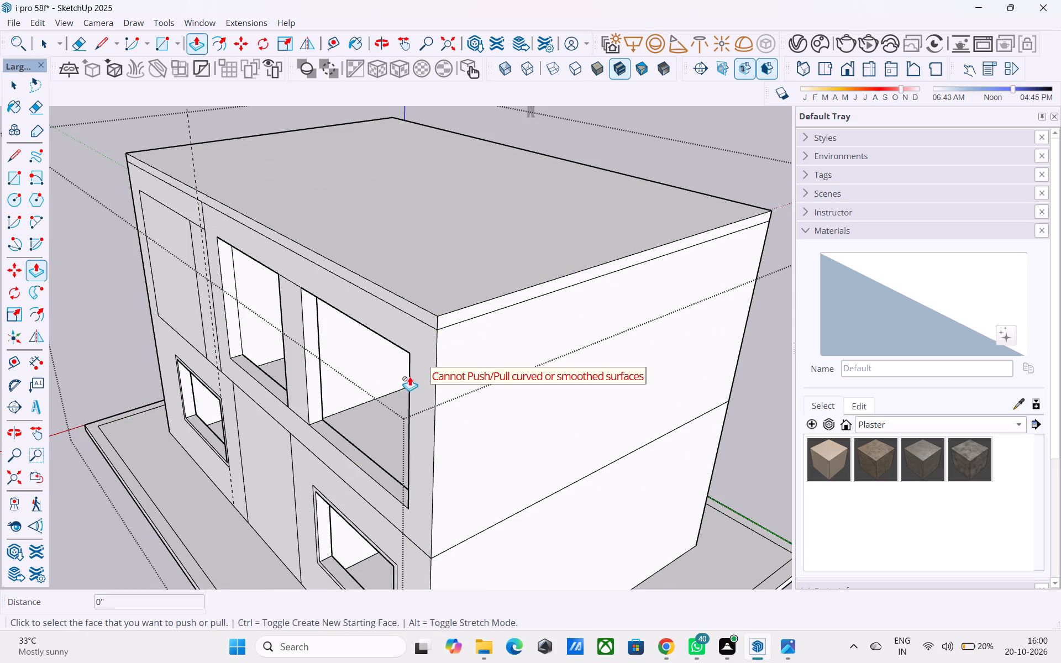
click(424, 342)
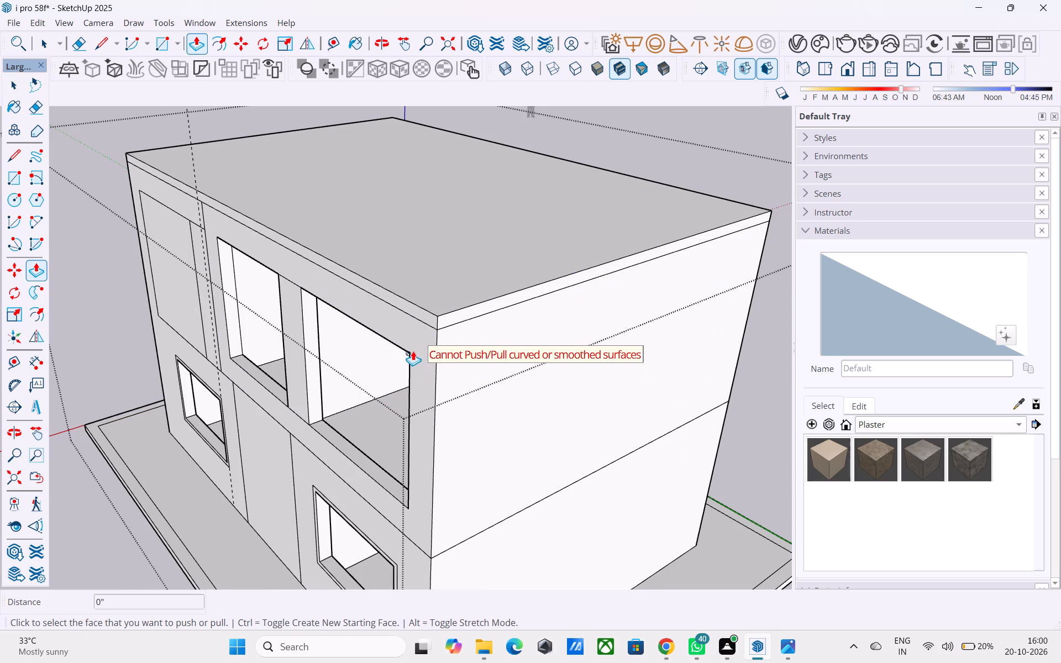
Delete the upper front wall face surrounding the two windows.
scroll(412, 324, up, 4)
middle_drag(411, 324, 552, 212)
scroll(550, 216, down, 6)
middle_drag(468, 318, 507, 260)
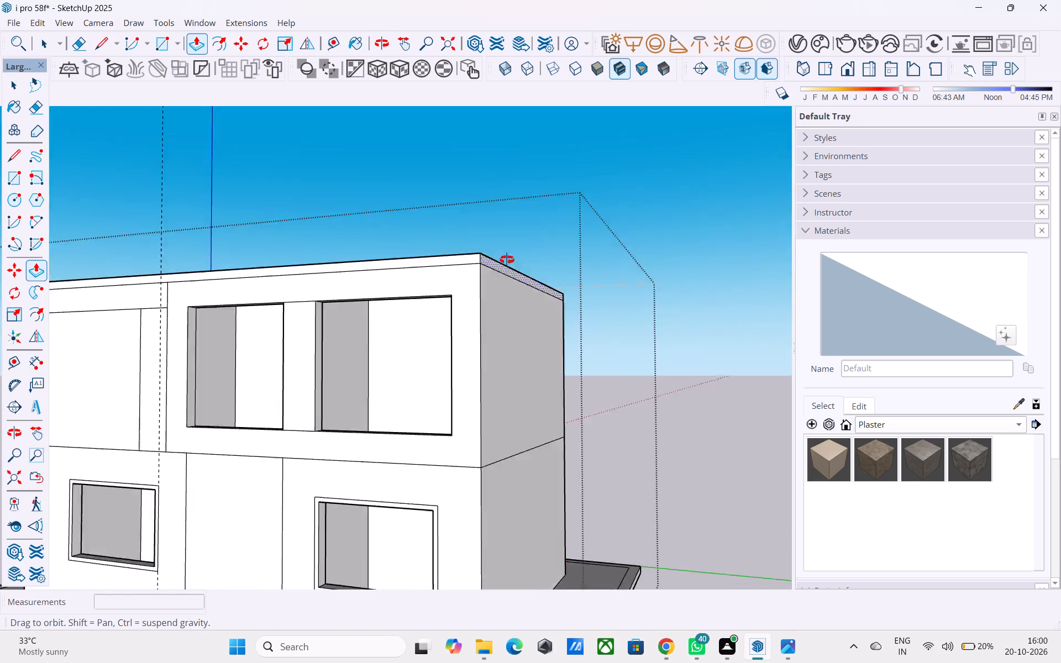
middle_drag(507, 260, 482, 249)
scroll(403, 262, up, 1)
middle_drag(343, 265, 344, 265)
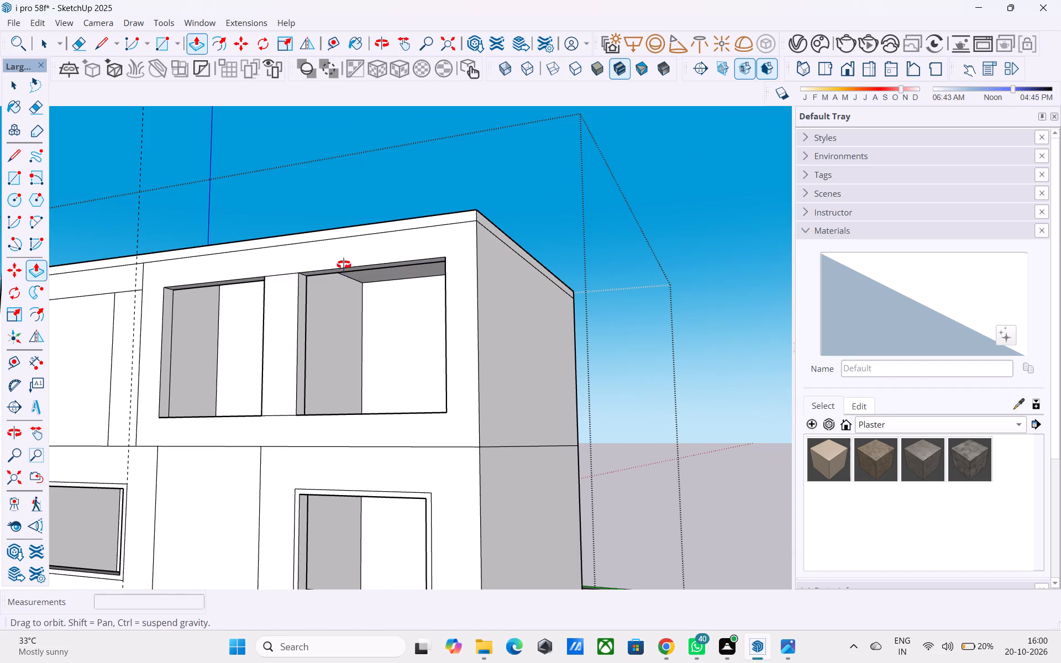
middle_drag(344, 265, 363, 278)
key(r)
scroll(364, 277, up, 4)
scroll(259, 272, down, 4)
scroll(202, 283, up, 2)
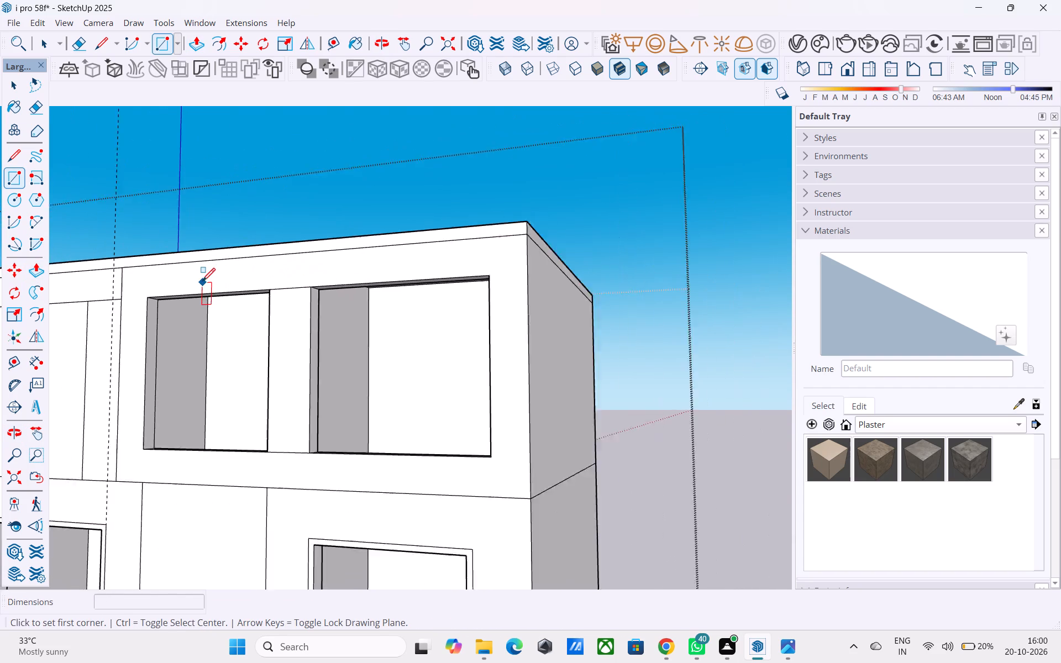
scroll(202, 282, up, 1)
key(space)
click(202, 282)
key(Delete)
scroll(382, 219, down, 3)
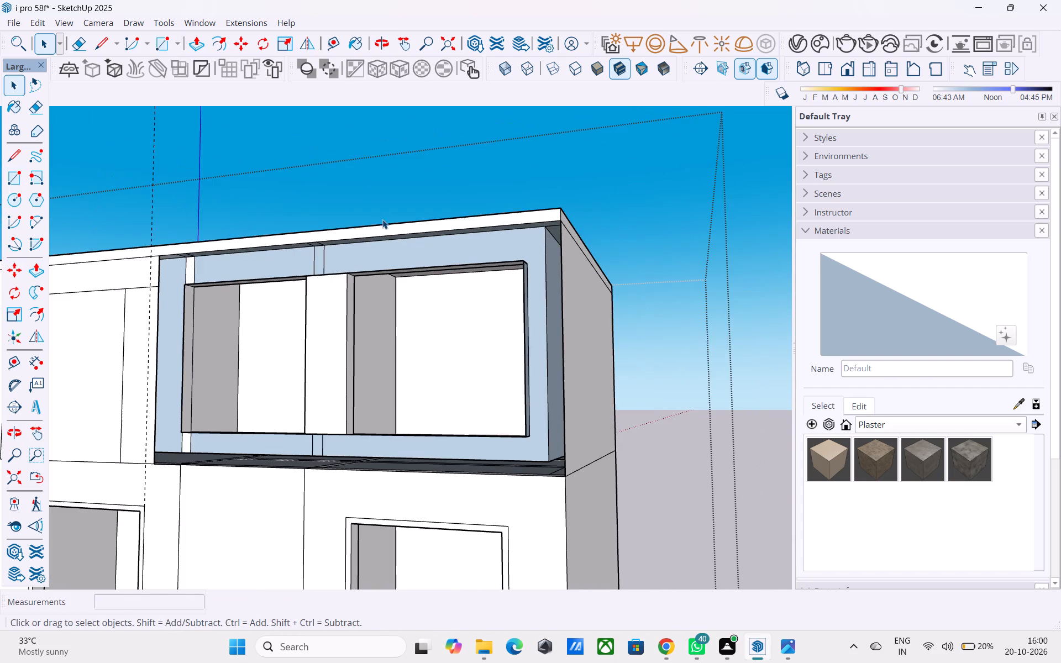
Redraw the deleted front wall face as a rectangle from the panel divider's top to the opposite lower wall corner.
middle_click(309, 248)
key(r)
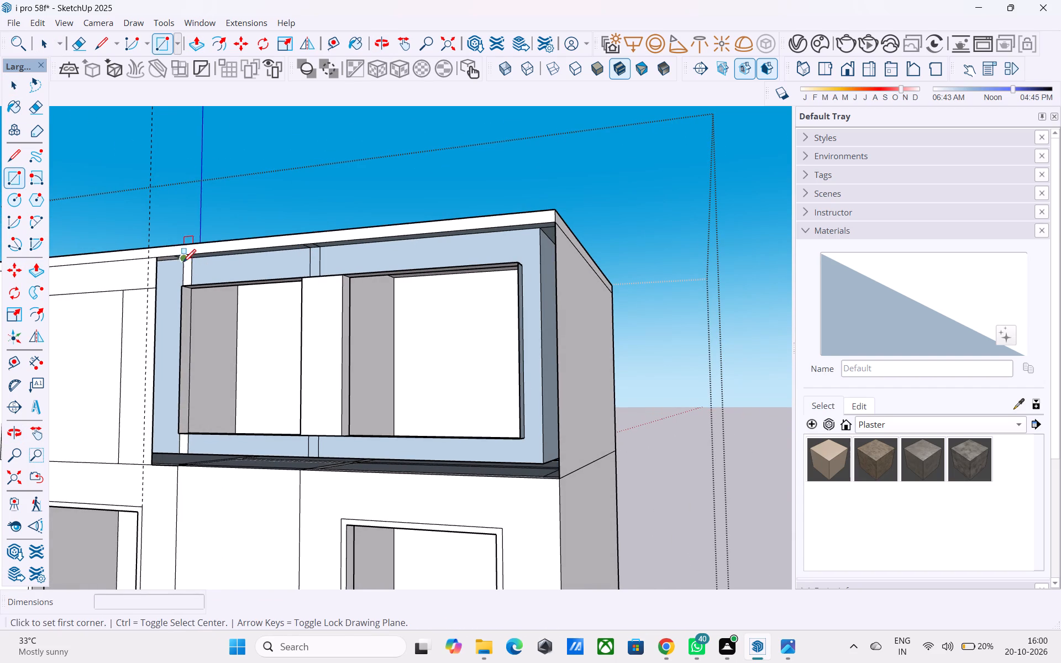
click(160, 260)
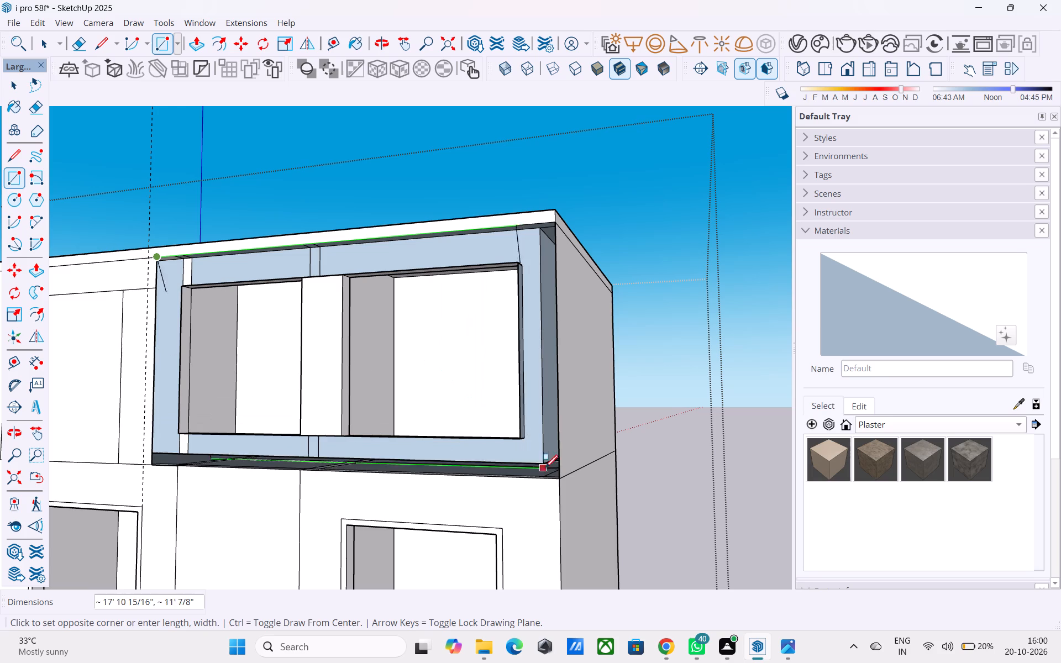
click(558, 473)
middle_drag(587, 367, 571, 407)
key(space)
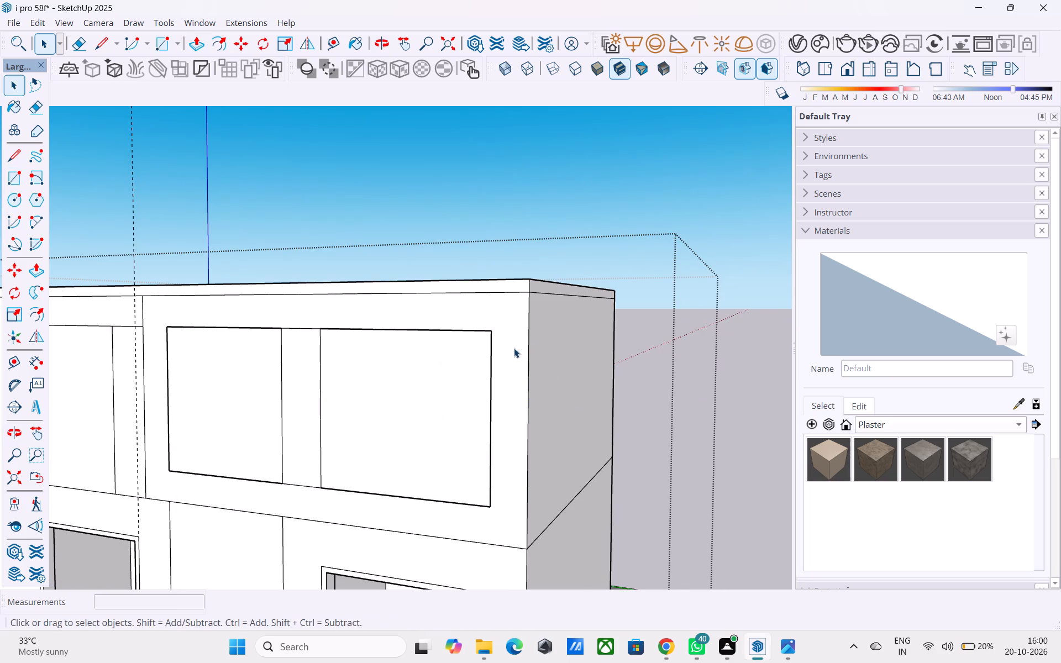
Erase the top edge and outer vertical edge of the end upper window outline.
middle_drag(507, 350, 321, 385)
middle_drag(338, 381, 372, 362)
key(e)
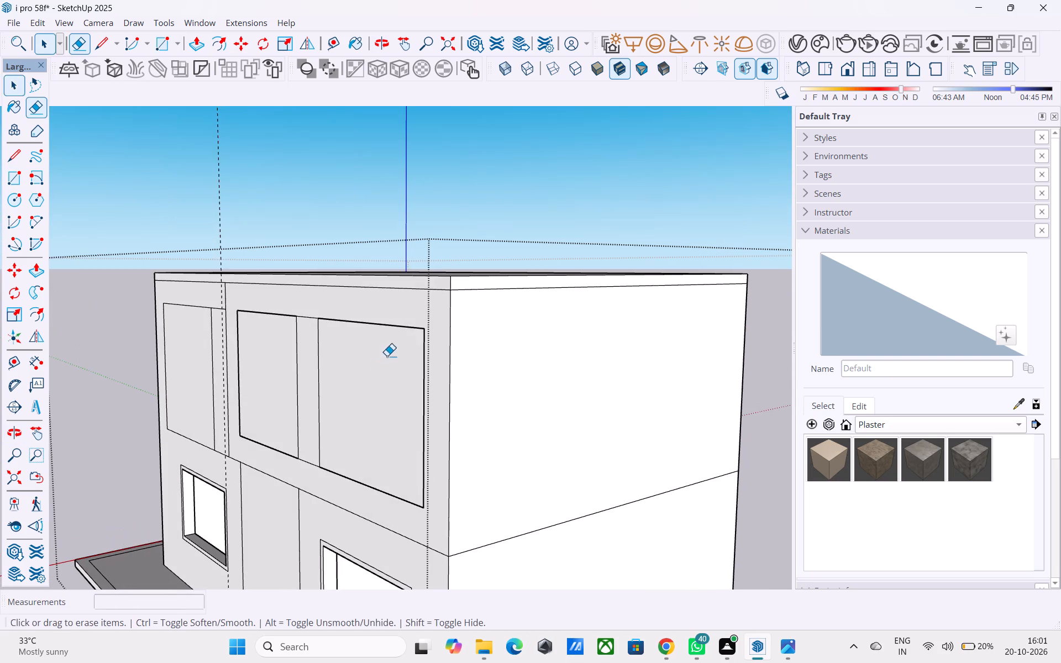
drag(430, 334, 416, 331)
drag(422, 333, 413, 324)
Draw a 7' 9" by 7' rectangle from the end window's remaining top corner to its opposite bottom corner.
middle_drag(355, 357, 416, 338)
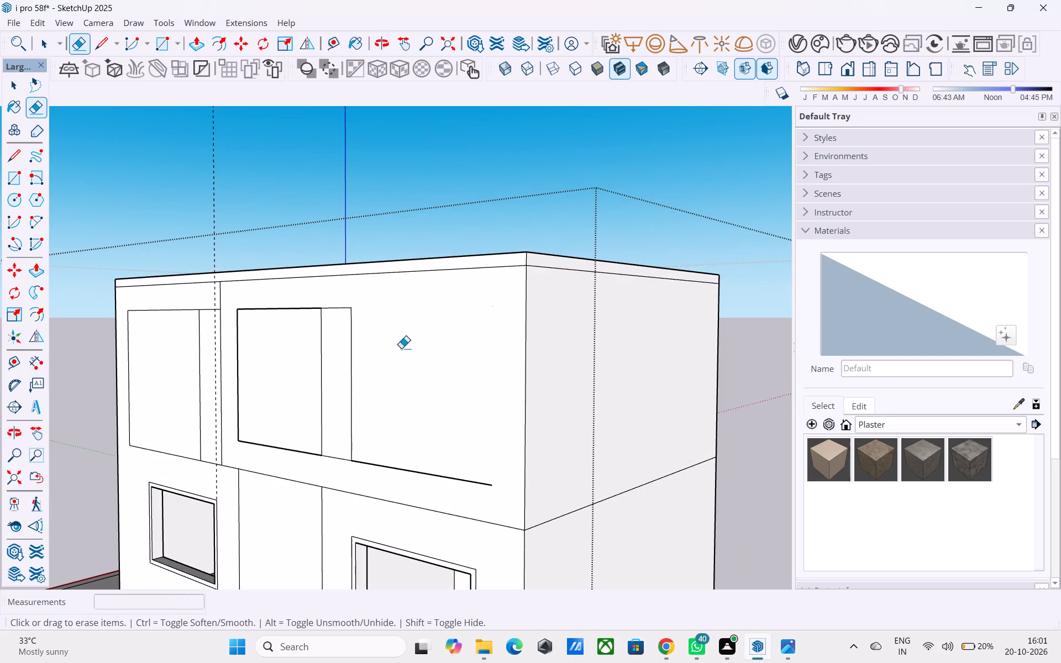
key(r)
click(348, 306)
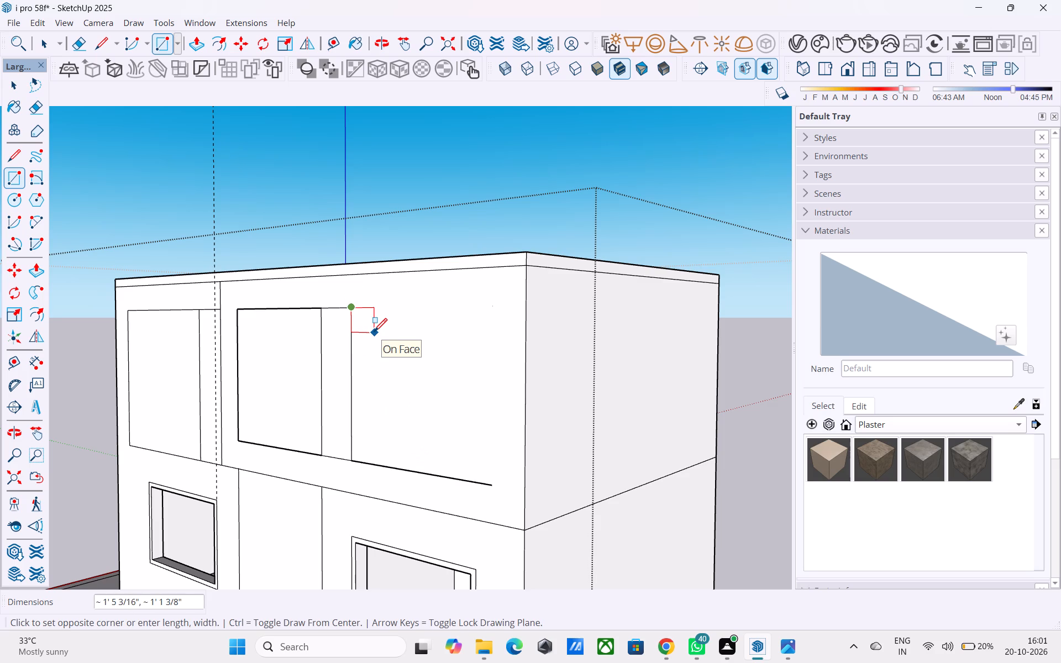
scroll(375, 328, down, 1)
click(480, 471)
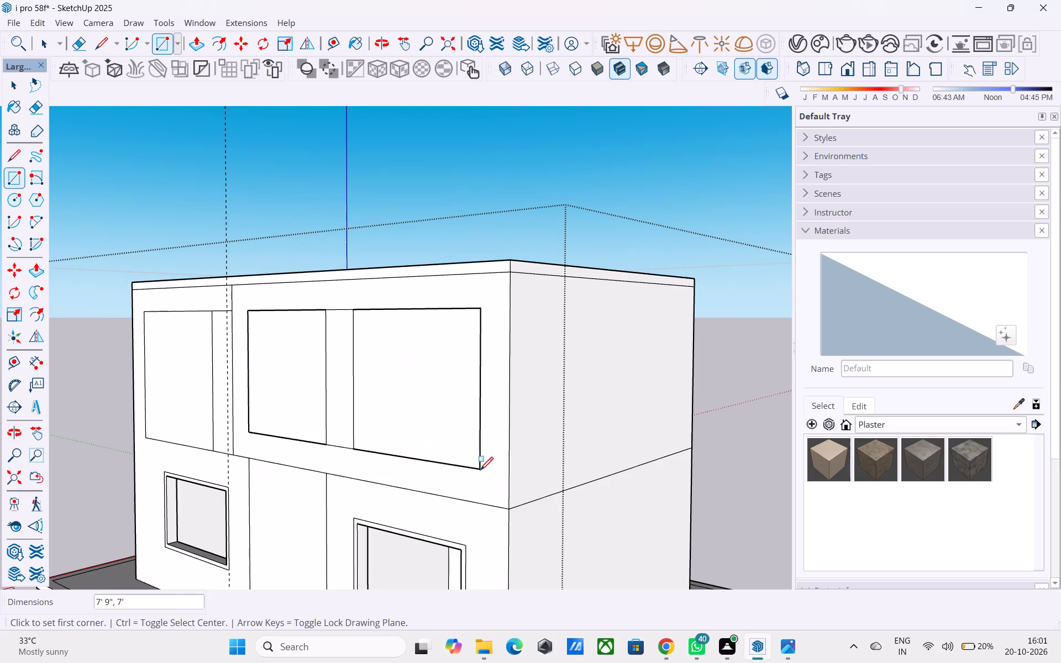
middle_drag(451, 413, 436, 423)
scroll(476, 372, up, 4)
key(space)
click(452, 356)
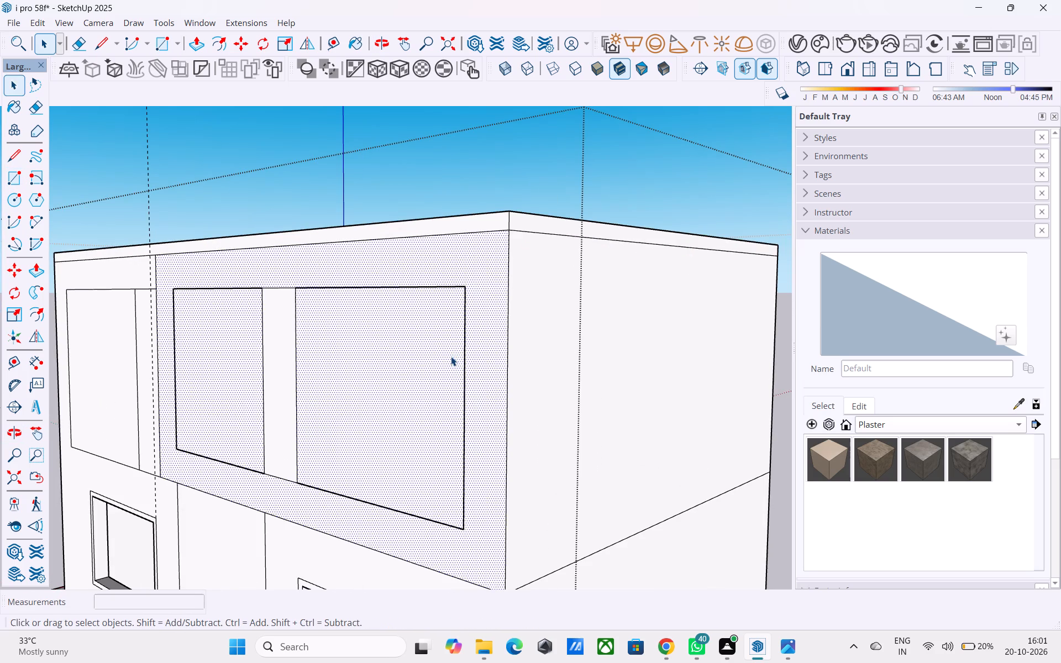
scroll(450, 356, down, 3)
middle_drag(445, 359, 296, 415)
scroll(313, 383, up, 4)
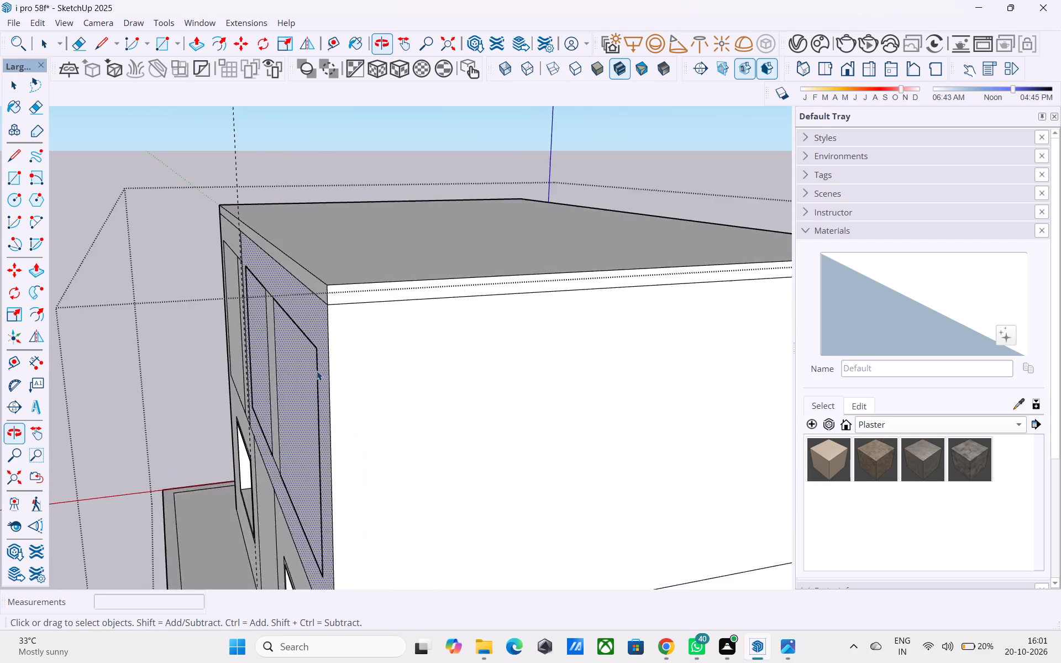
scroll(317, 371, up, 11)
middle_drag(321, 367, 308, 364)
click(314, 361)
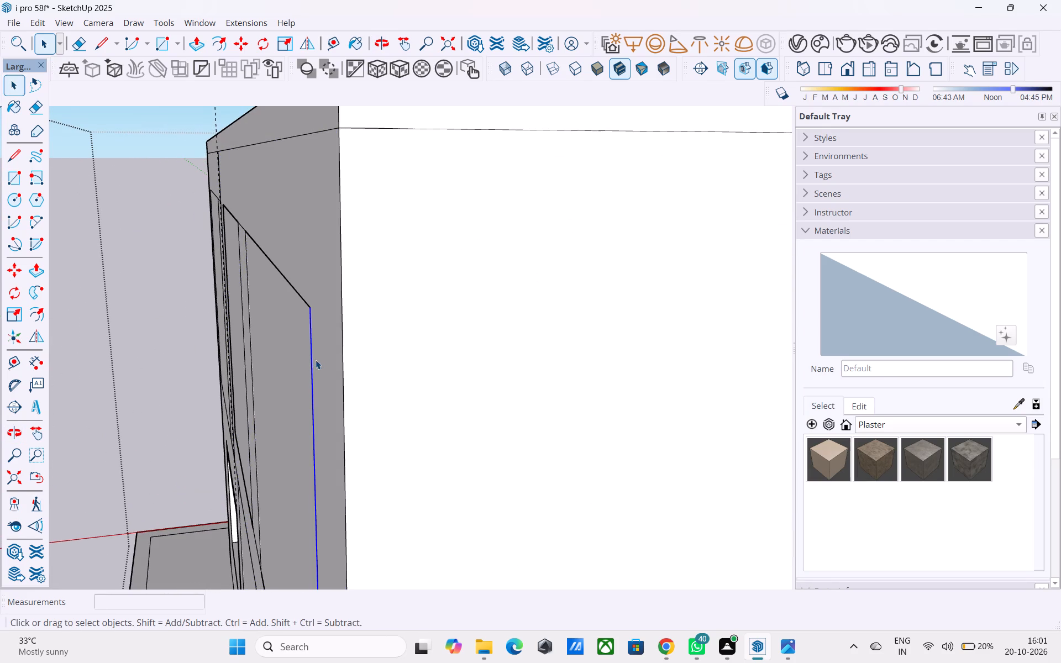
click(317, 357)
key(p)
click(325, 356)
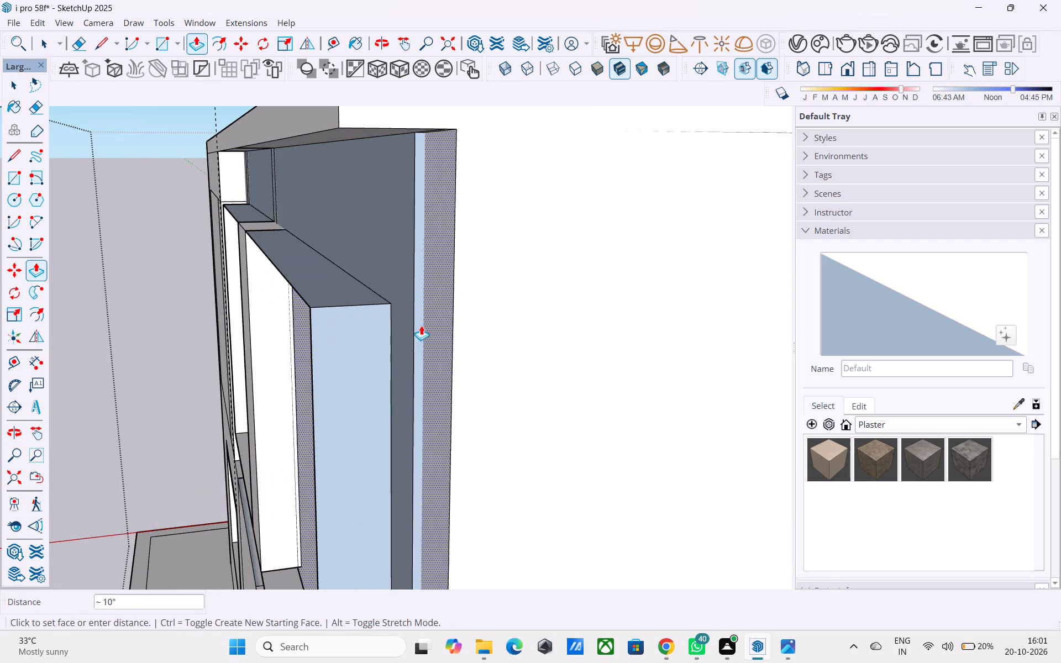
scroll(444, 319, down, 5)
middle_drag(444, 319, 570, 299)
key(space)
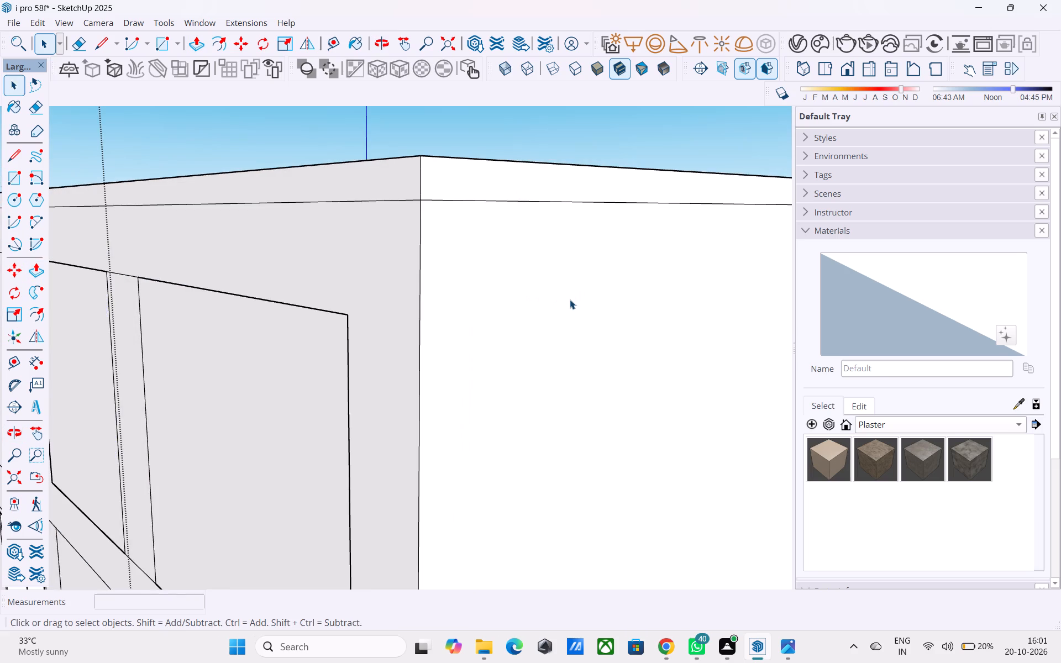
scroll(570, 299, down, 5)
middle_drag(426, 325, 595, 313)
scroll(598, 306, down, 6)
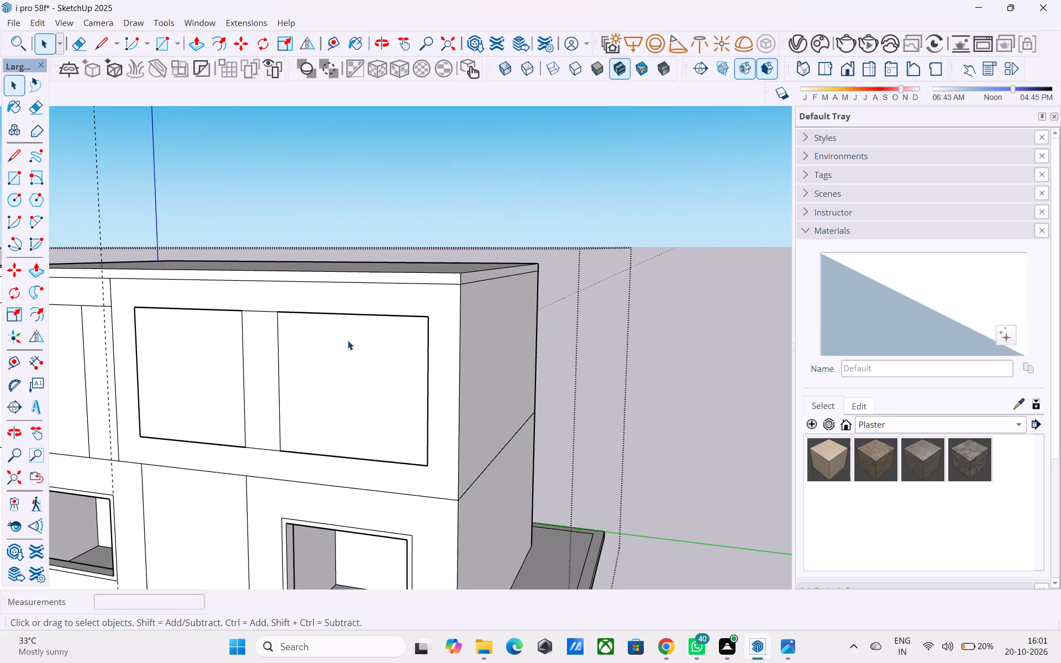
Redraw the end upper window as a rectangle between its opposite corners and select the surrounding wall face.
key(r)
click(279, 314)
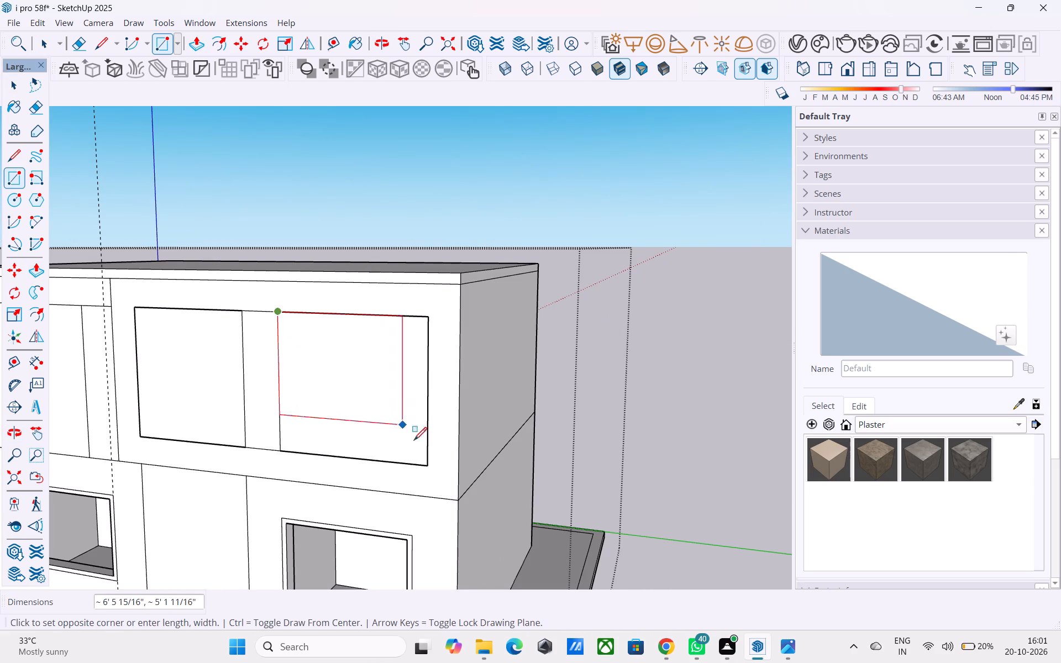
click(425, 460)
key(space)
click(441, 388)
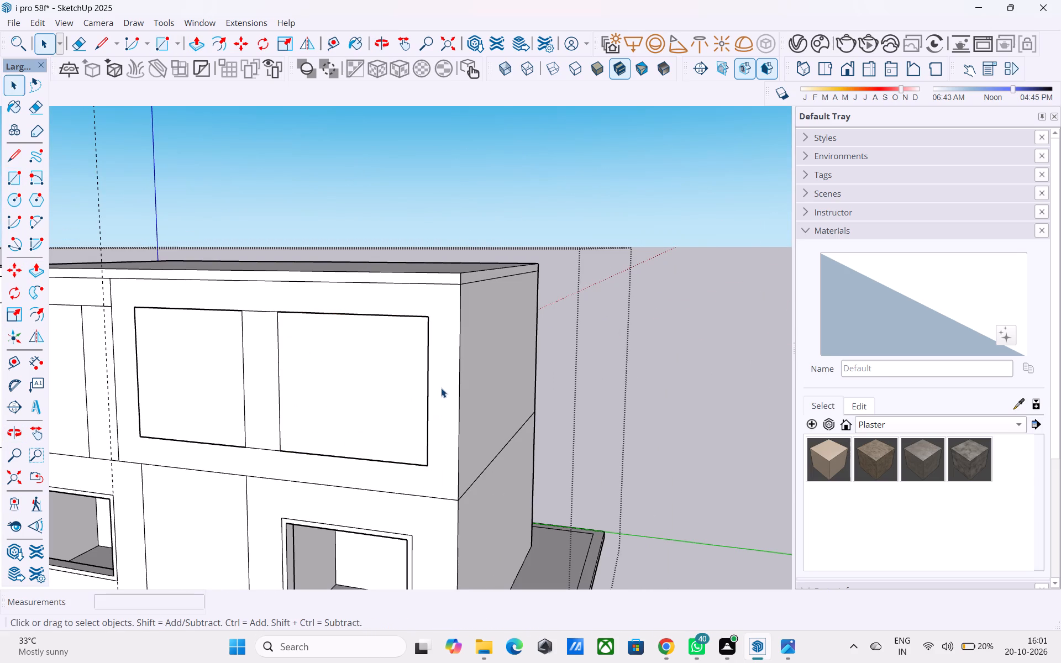
Erase all edges of the two upper window outlines on the front wall.
scroll(407, 381, down, 4)
middle_drag(407, 381, 686, 251)
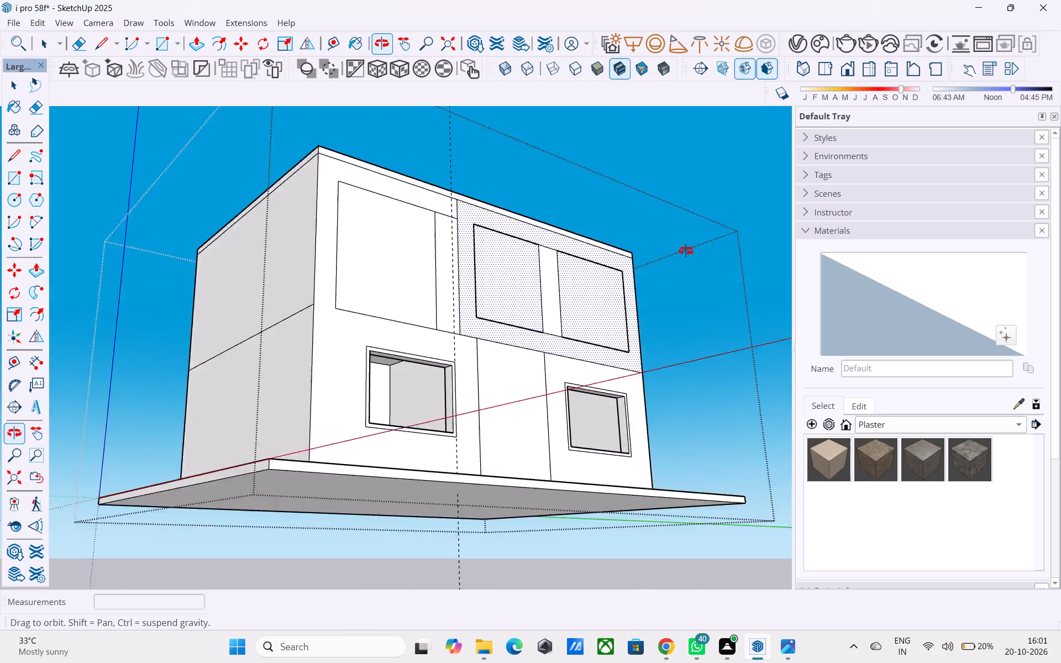
middle_drag(686, 251, 591, 374)
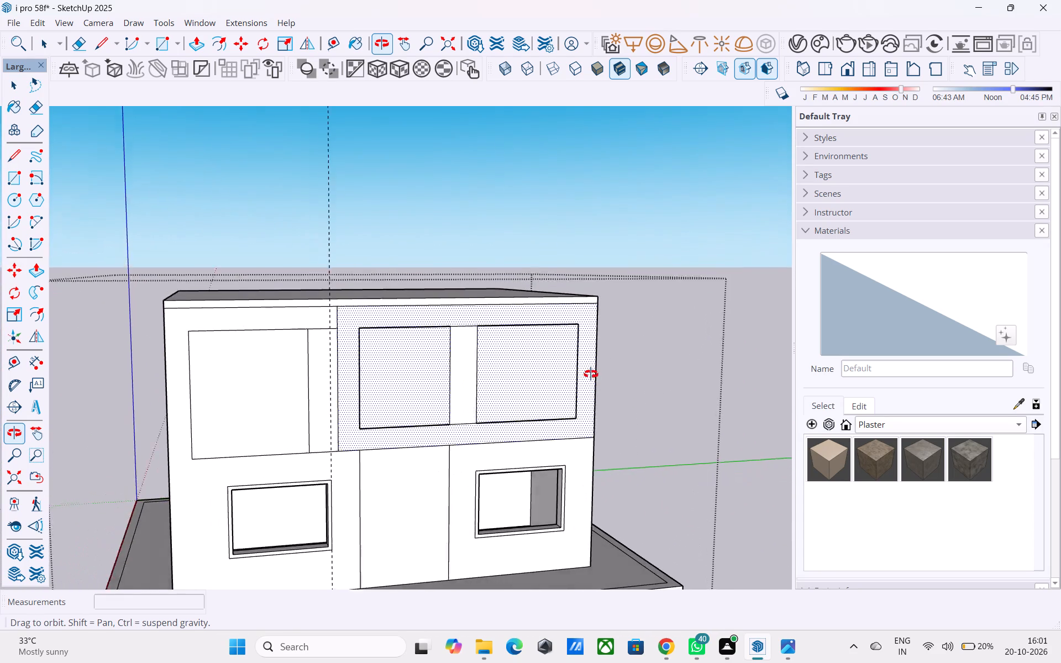
middle_drag(591, 374, 634, 368)
key(e)
drag(513, 350, 527, 352)
drag(521, 352, 470, 353)
drag(465, 318, 454, 427)
drag(435, 423, 403, 404)
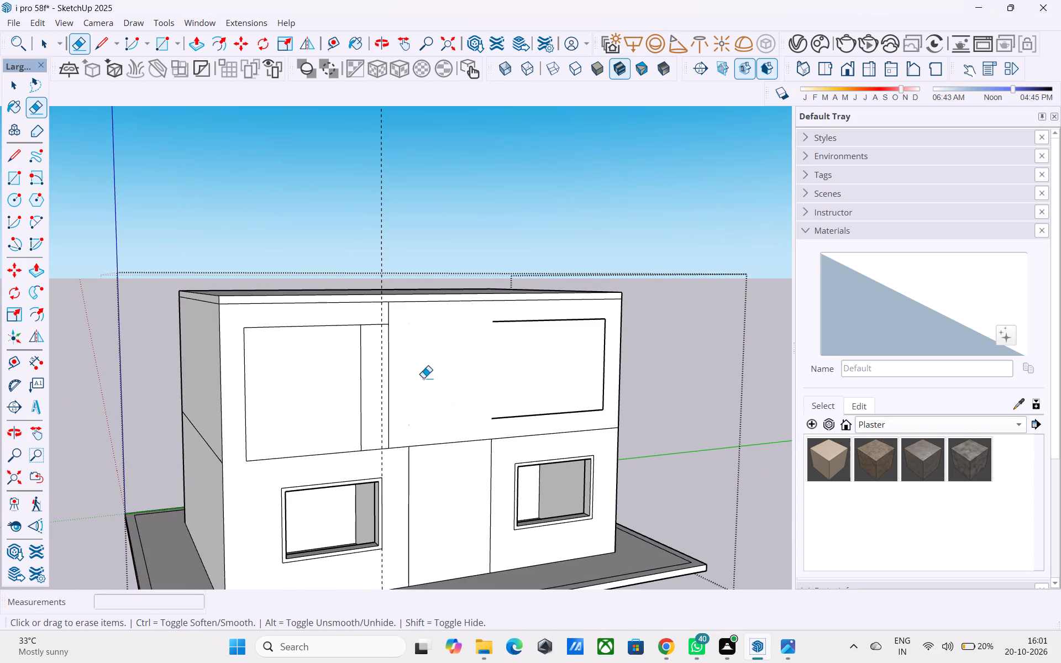
drag(514, 313, 529, 428)
click(603, 371)
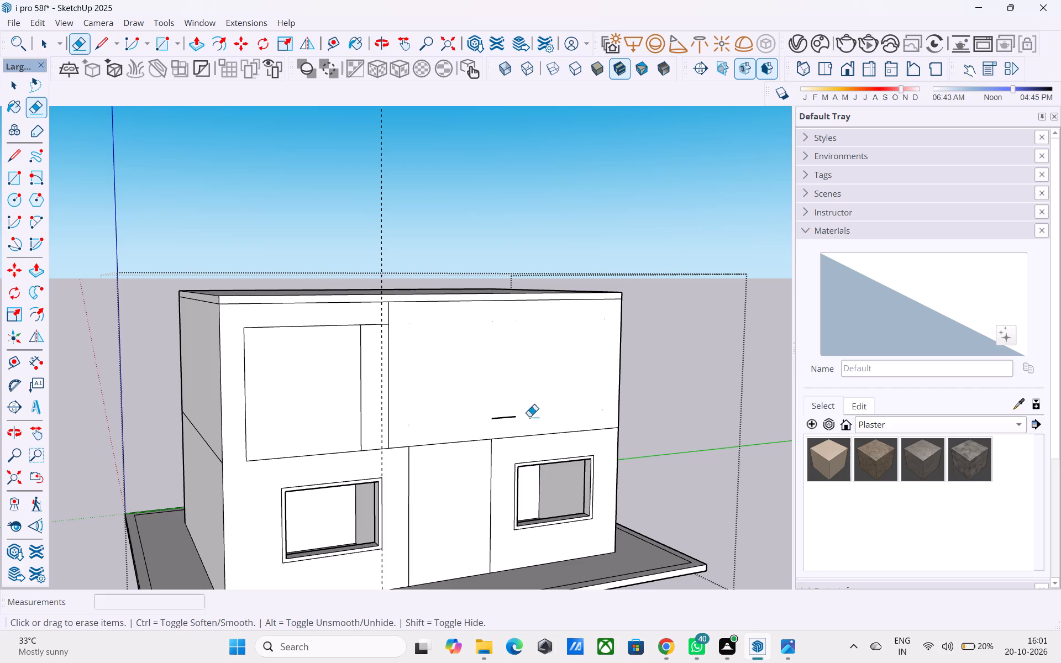
drag(503, 408, 506, 429)
Erase the old vertical dividers and the remaining panel outline on the upper front wall, keeping the floor line.
drag(437, 413, 345, 409)
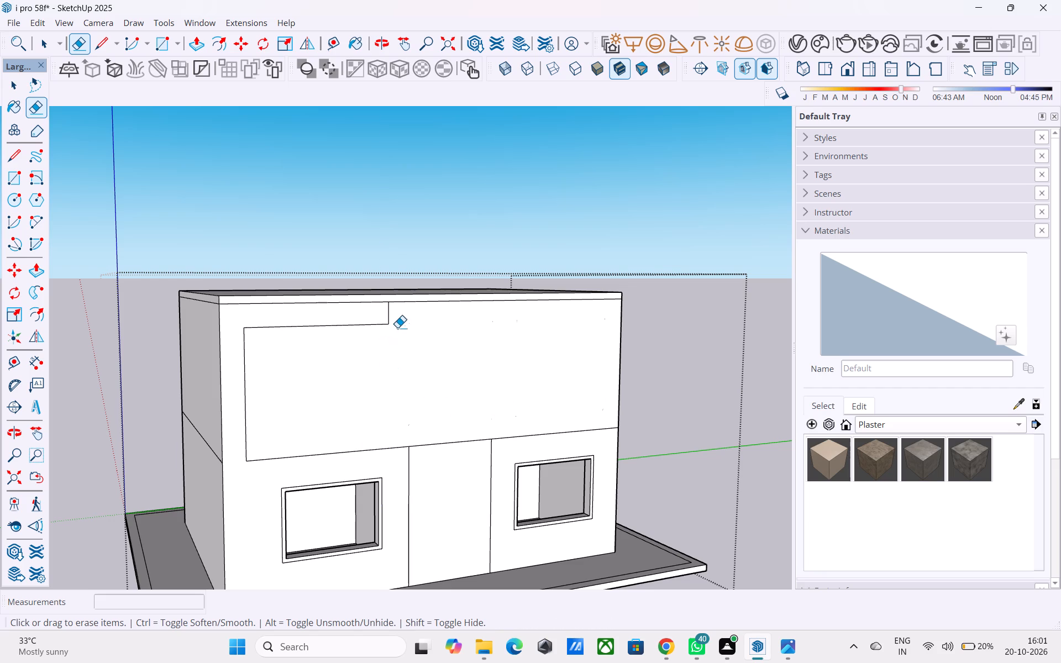
drag(399, 322, 340, 320)
click(270, 334)
drag(267, 327, 261, 341)
drag(250, 393, 239, 396)
Draw a 1' 6" line extending the floor line to the front wall's vertical corner edge.
key(l)
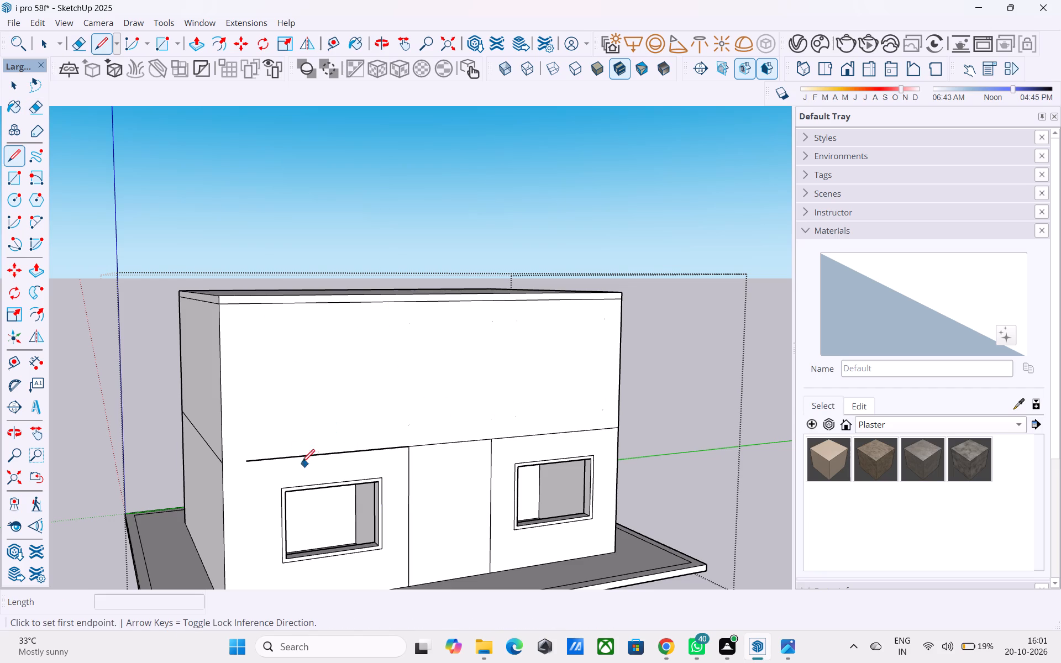
click(253, 460)
click(224, 462)
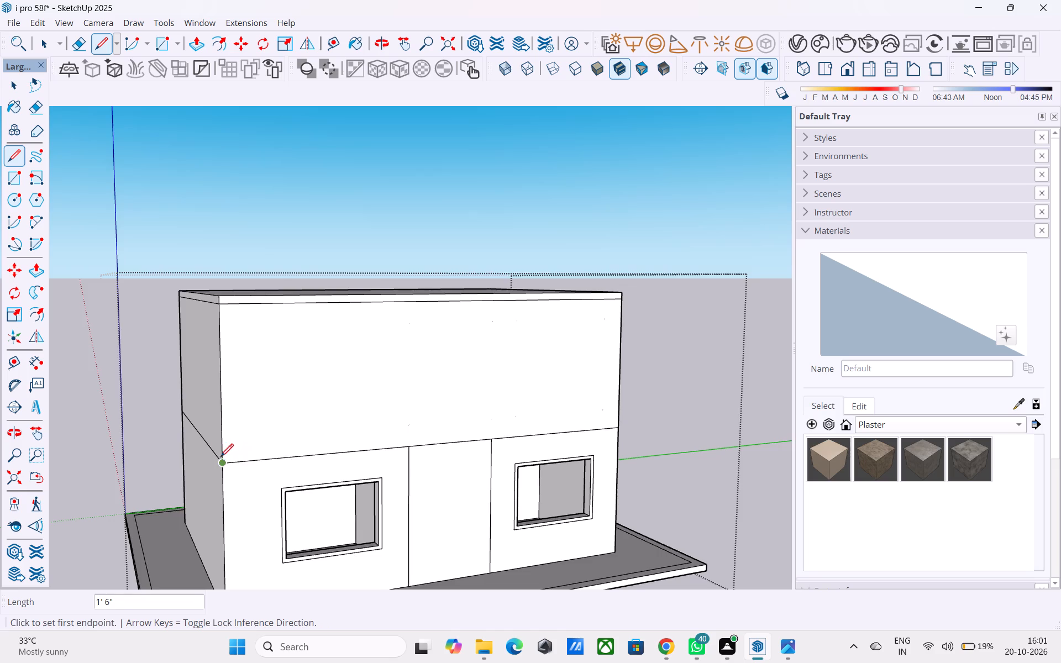
Draw two 10' vertical lines continuing the lower wall dividers up to the roof band.
scroll(166, 425, down, 6)
middle_drag(327, 393, 302, 418)
scroll(320, 443, up, 5)
click(311, 444)
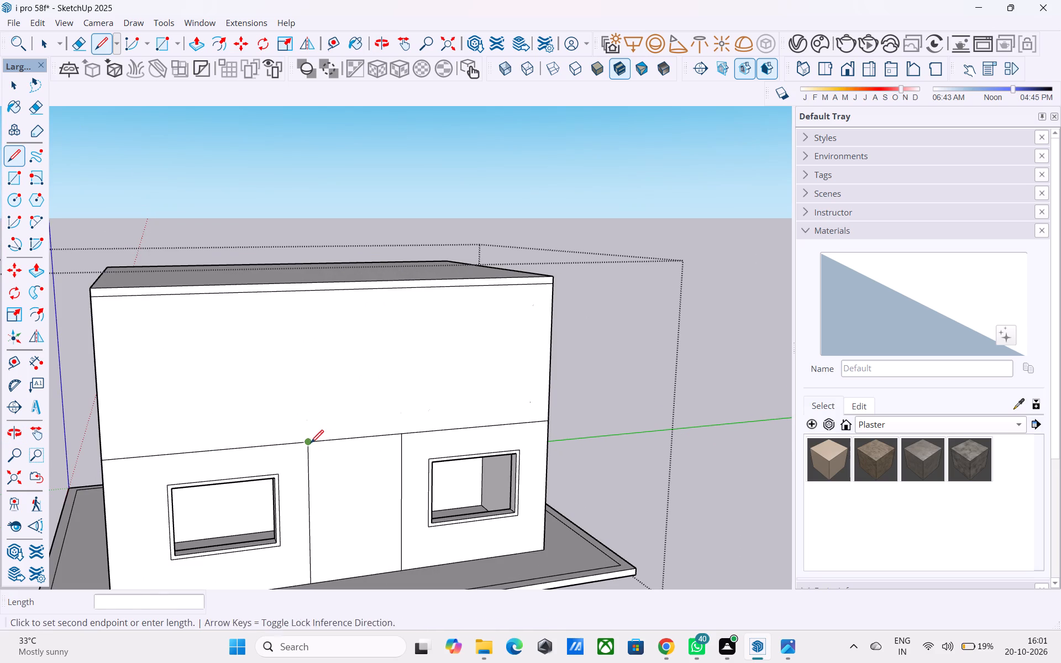
click(299, 291)
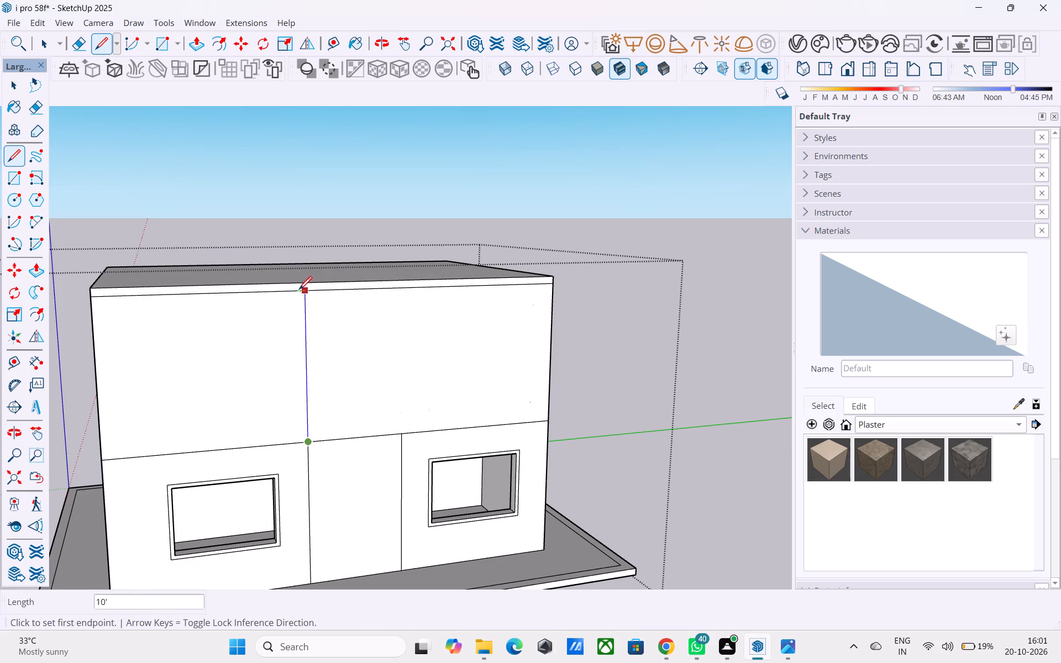
click(401, 433)
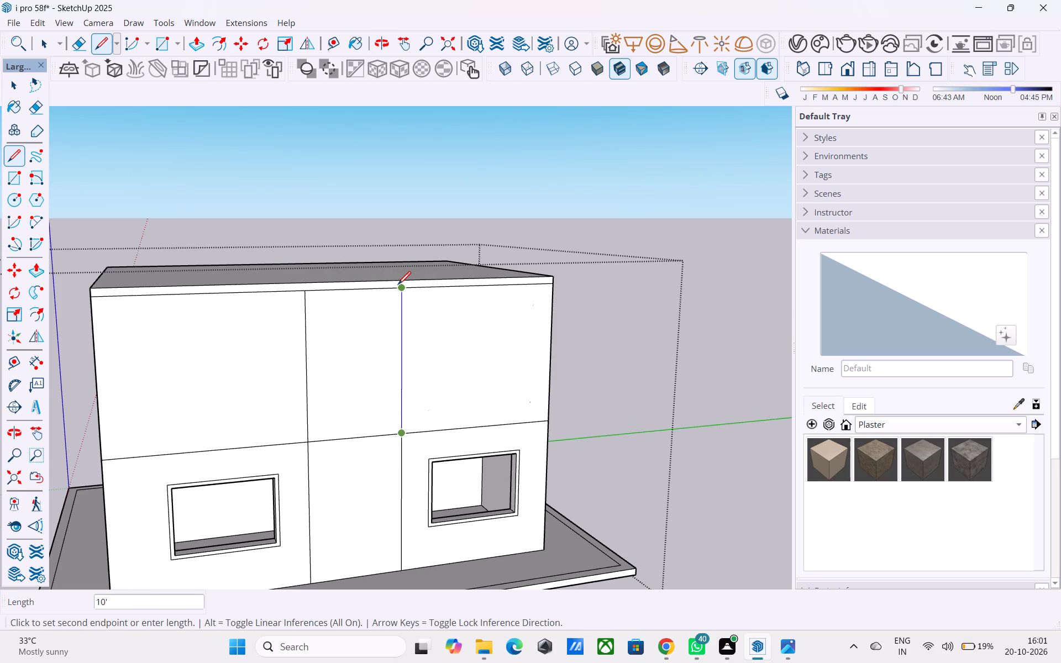
scroll(398, 286, up, 4)
click(398, 291)
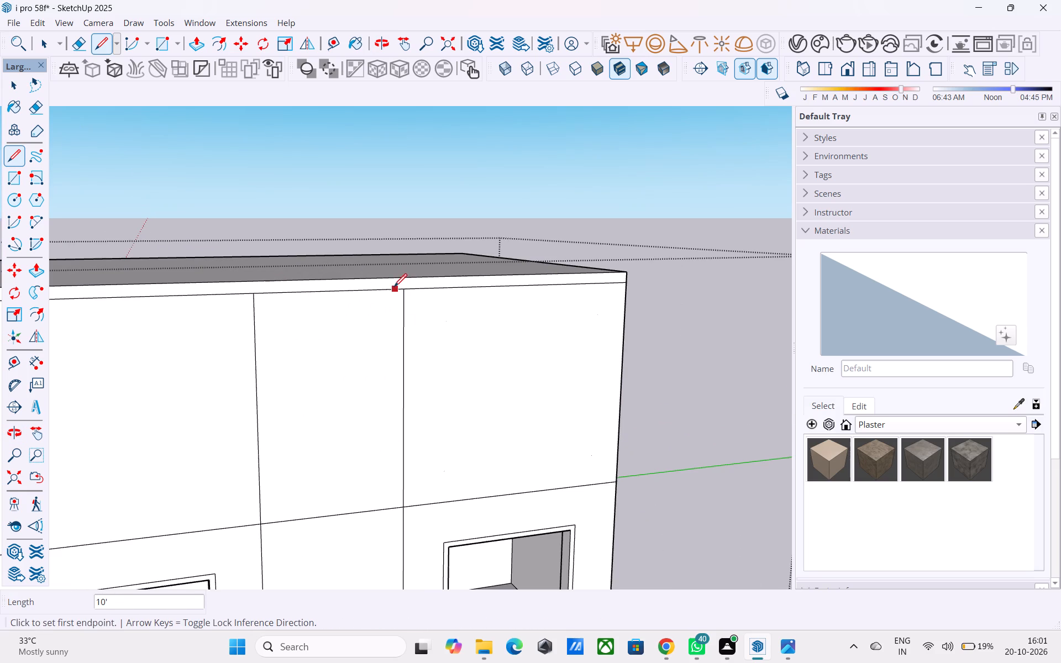
Place a vertical guide on the upper front wall 2' in from its outer corner edge.
scroll(391, 282, down, 7)
middle_drag(405, 361, 321, 383)
scroll(246, 378, down, 5)
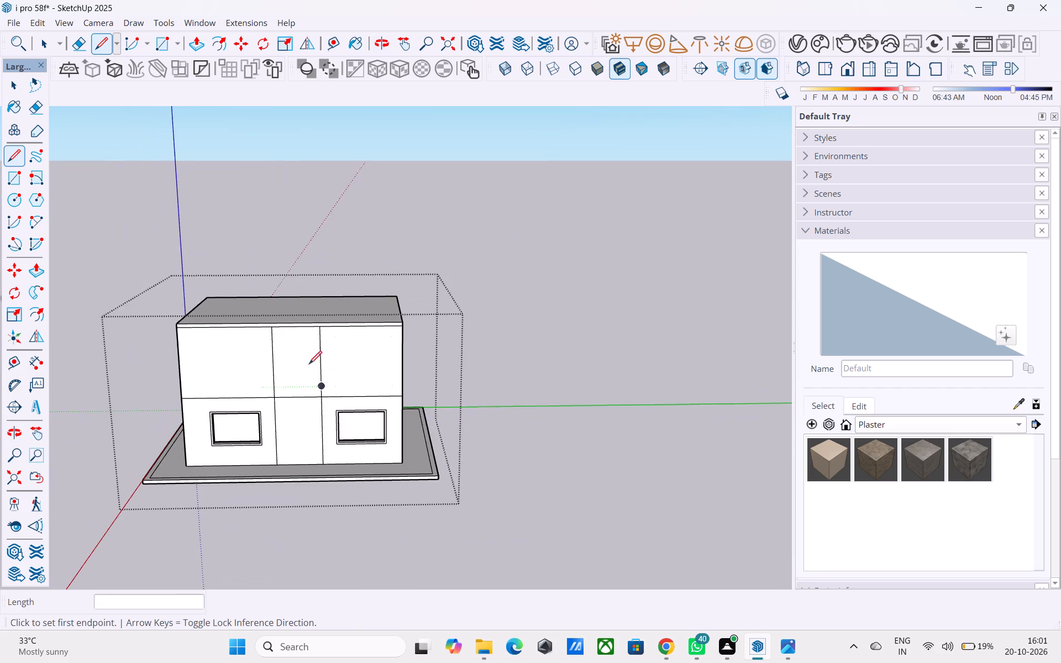
scroll(419, 335, up, 6)
scroll(421, 335, down, 1)
middle_drag(395, 348, 408, 335)
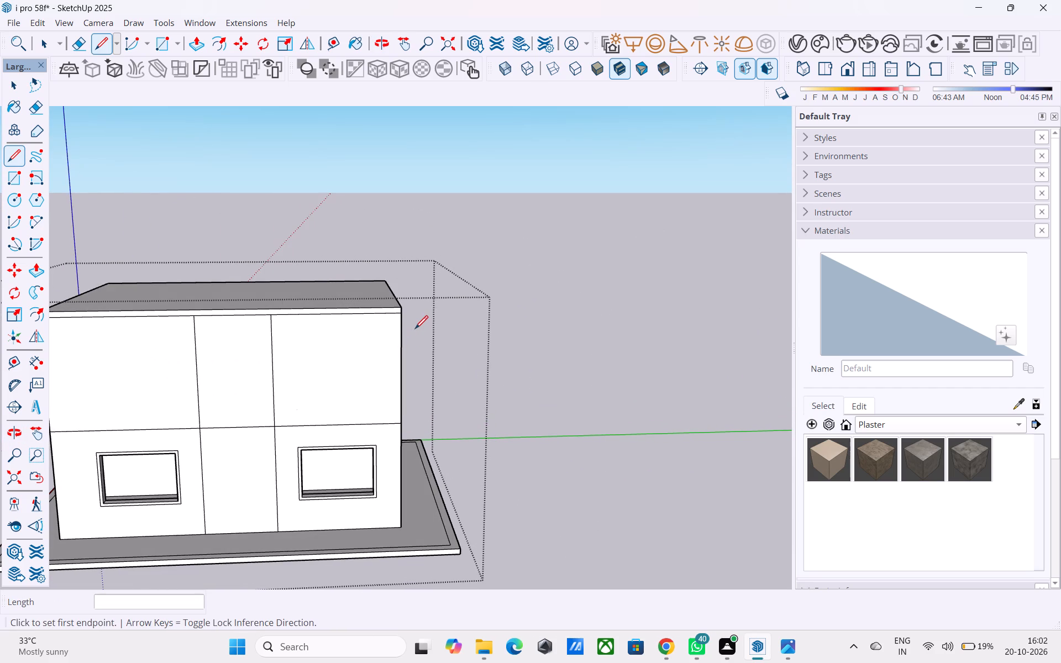
key(t)
middle_drag(417, 353, 360, 376)
scroll(384, 398, up, 5)
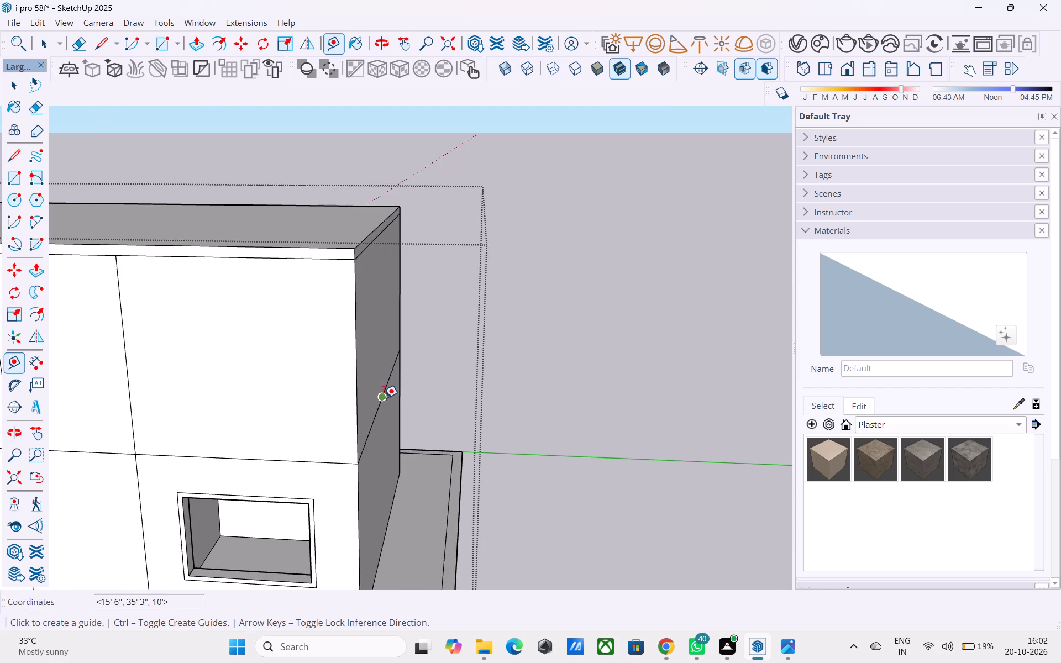
scroll(503, 343, down, 6)
middle_drag(453, 394, 420, 417)
scroll(421, 414, up, 5)
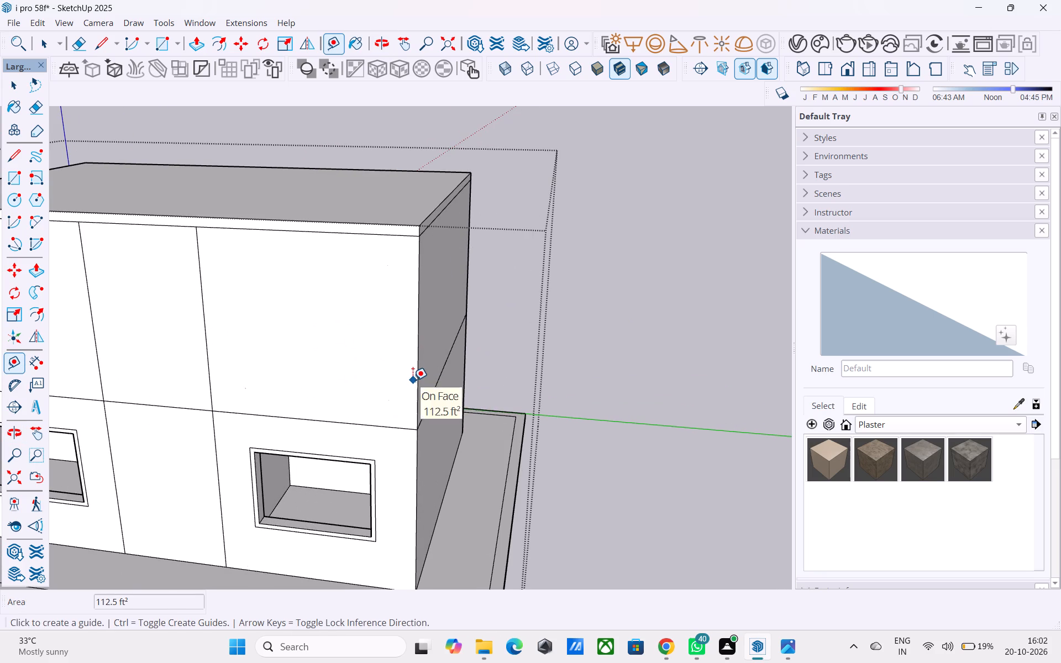
click(415, 381)
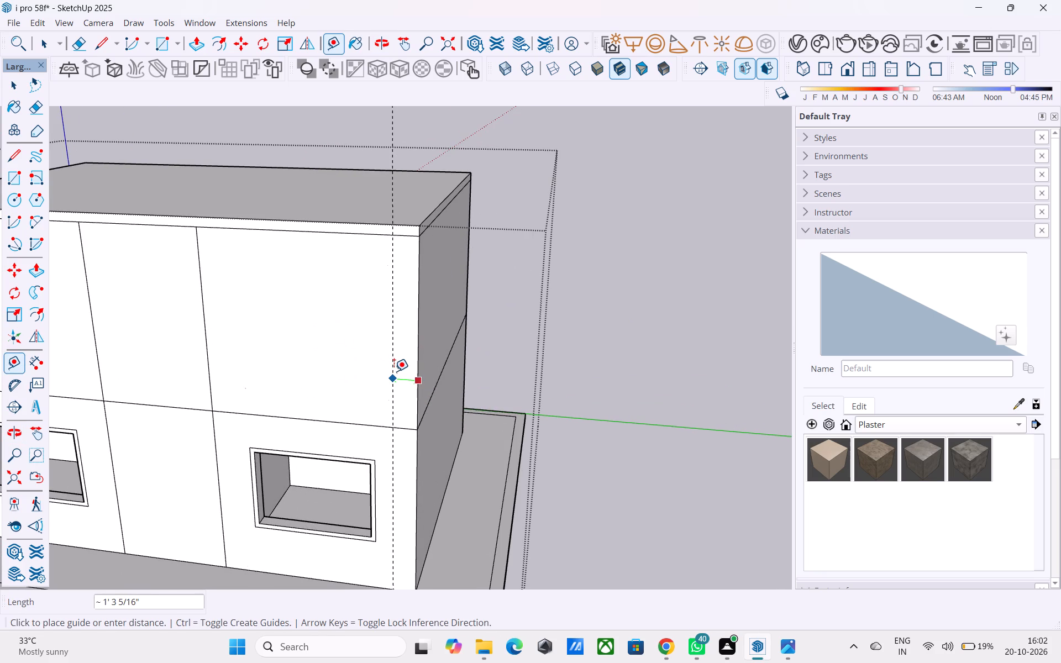
text(2')
key(Return)
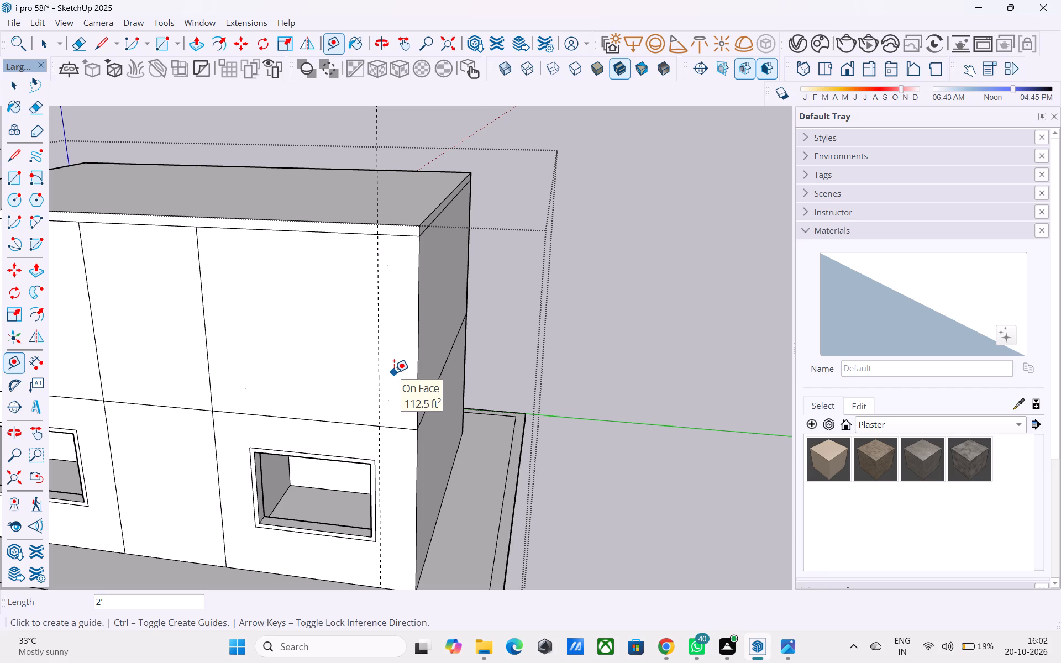
Draw a 10' vertical line along the guide from the roof band to the floor line.
key(l)
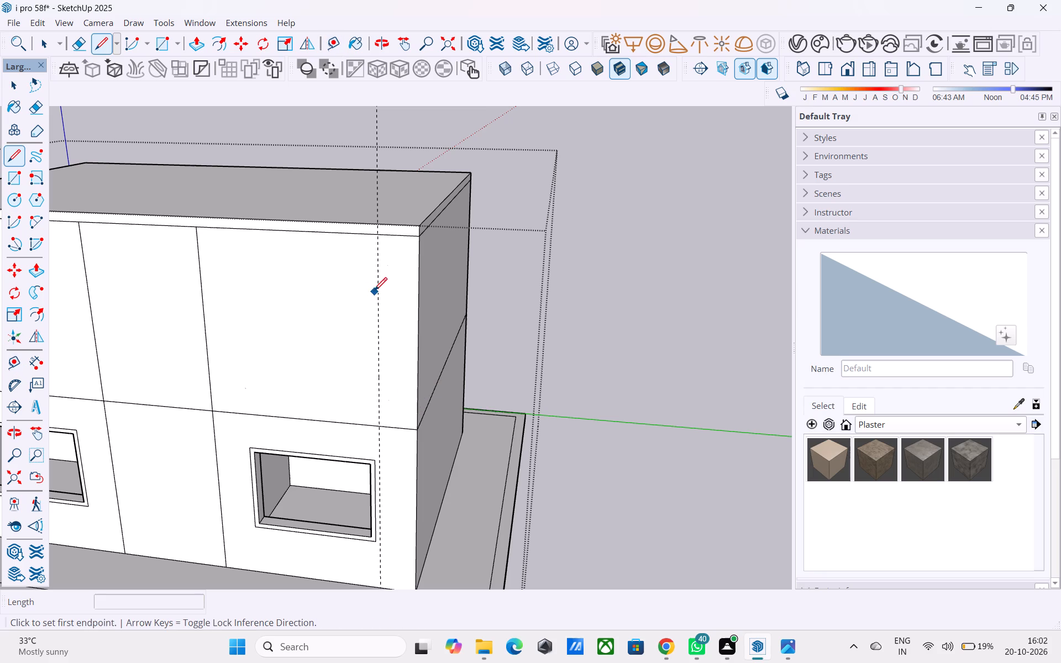
click(378, 236)
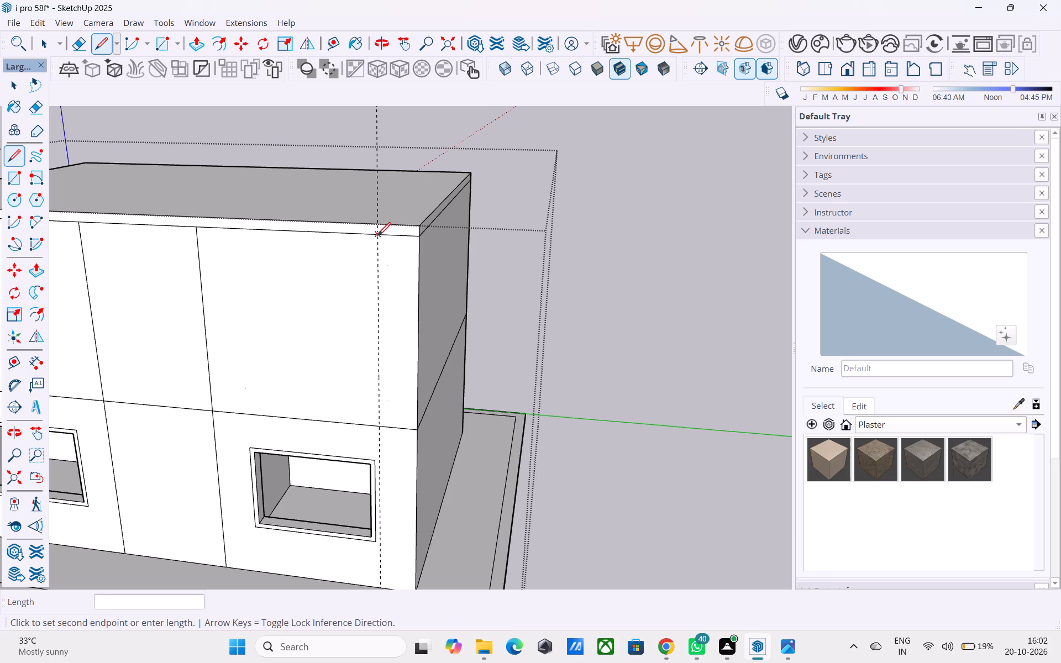
click(379, 430)
Copy all segments of the upper divider farther from the guide 2' outward, away from the central panel.
scroll(631, 320, down, 3)
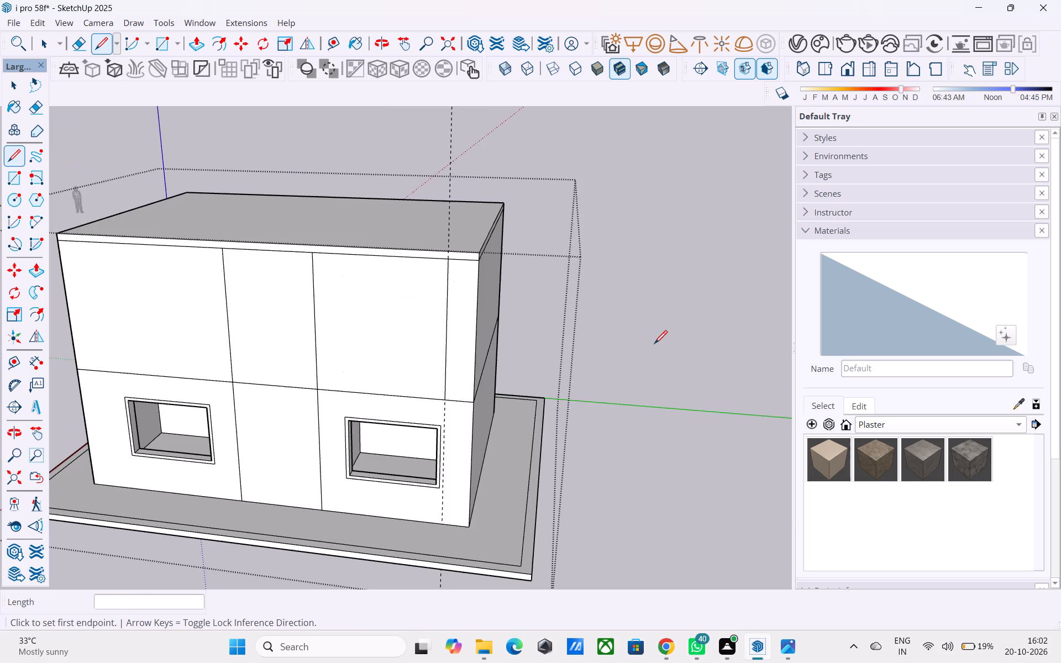
middle_drag(486, 299, 475, 290)
scroll(436, 256, up, 5)
scroll(456, 276, down, 2)
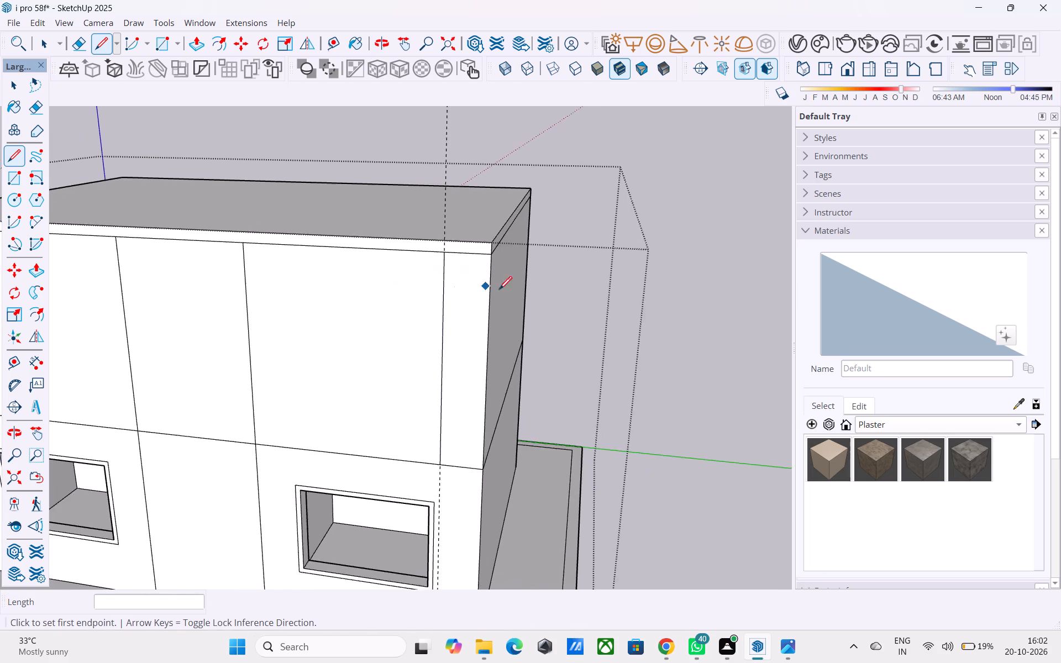
scroll(566, 299, down, 3)
scroll(713, 271, down, 3)
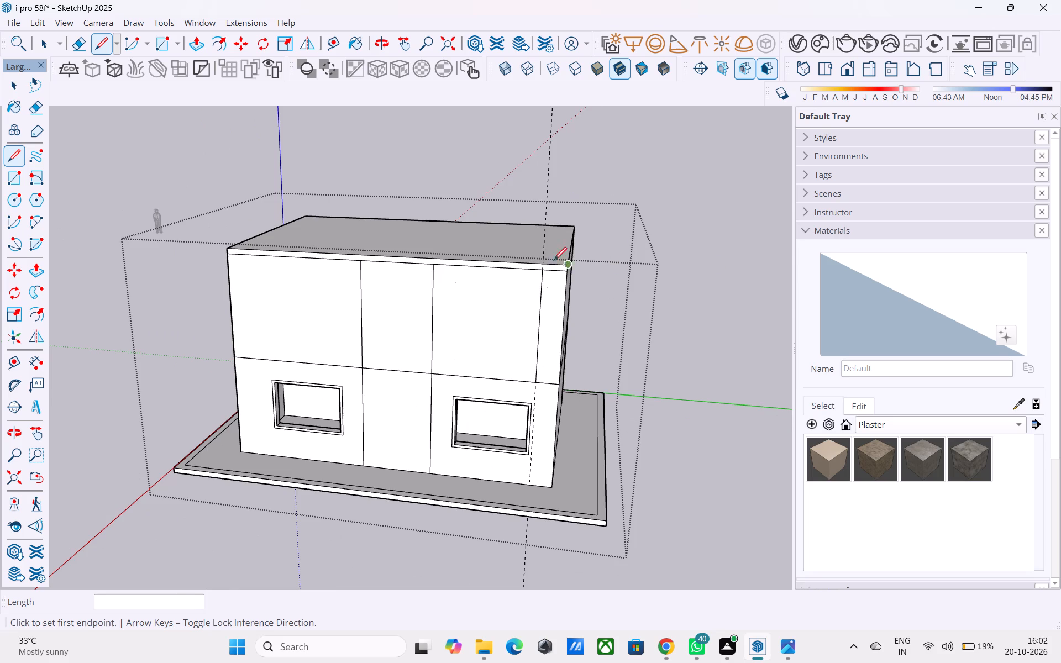
scroll(553, 261, up, 8)
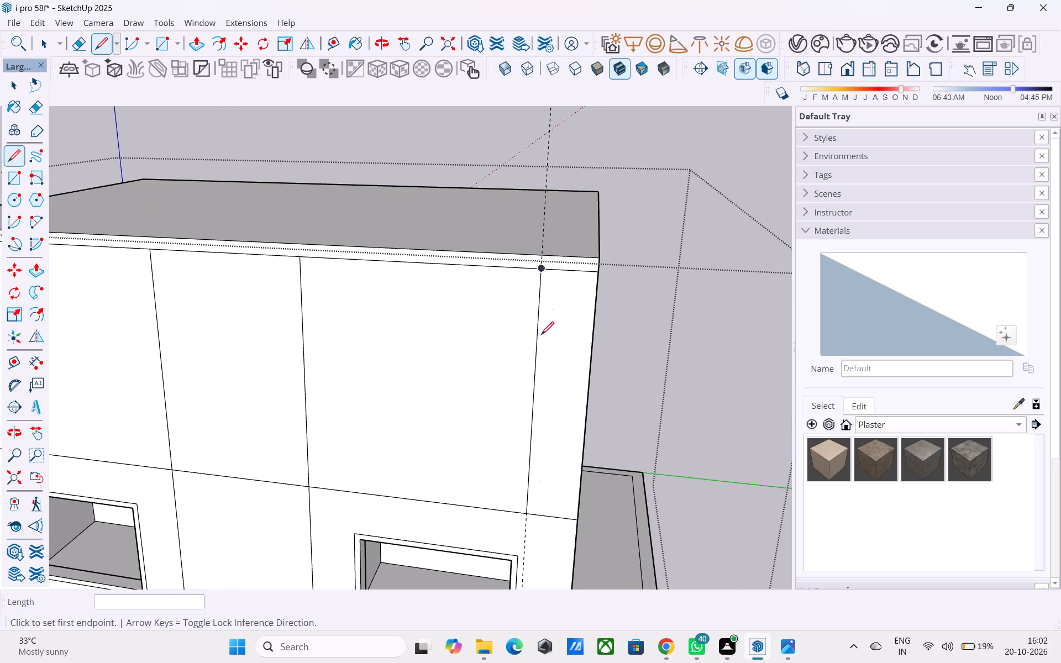
scroll(570, 318, down, 5)
middle_drag(421, 333, 530, 301)
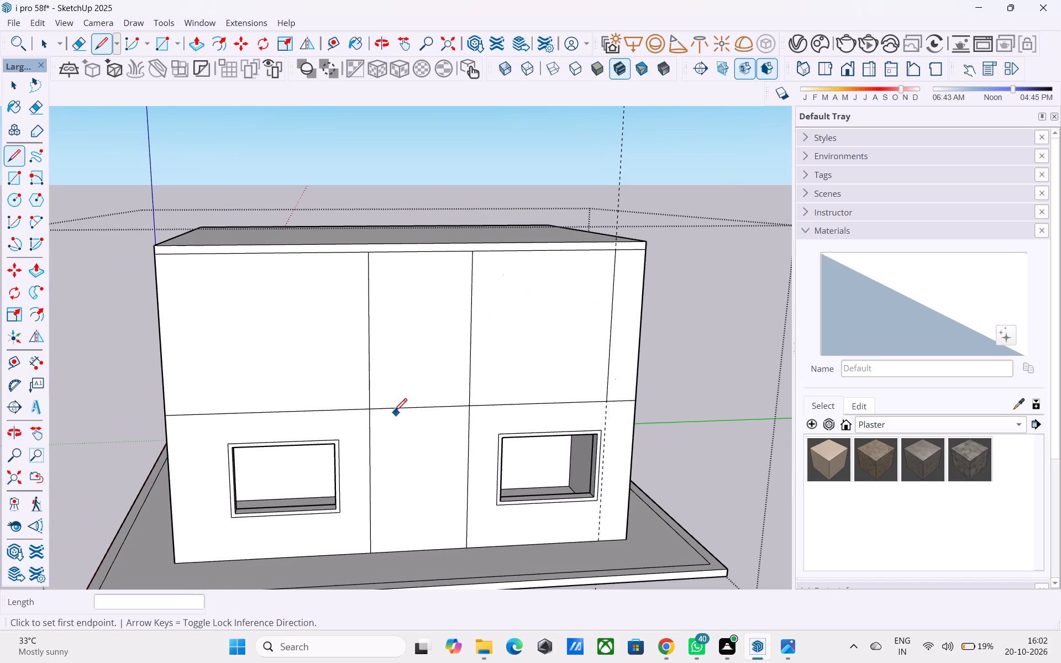
scroll(374, 413, up, 4)
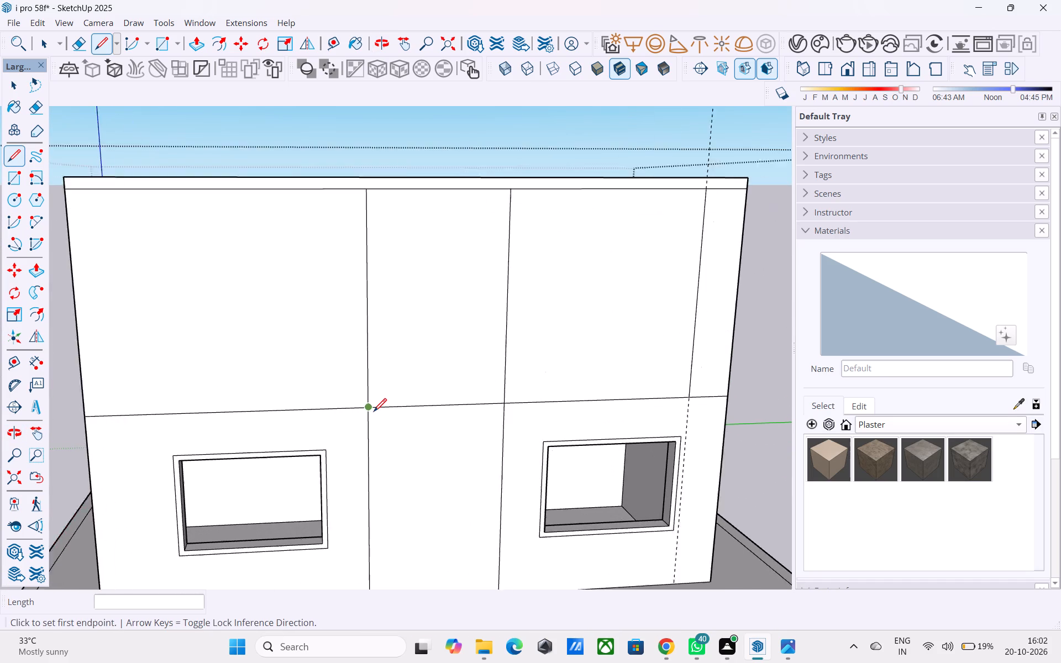
key(space)
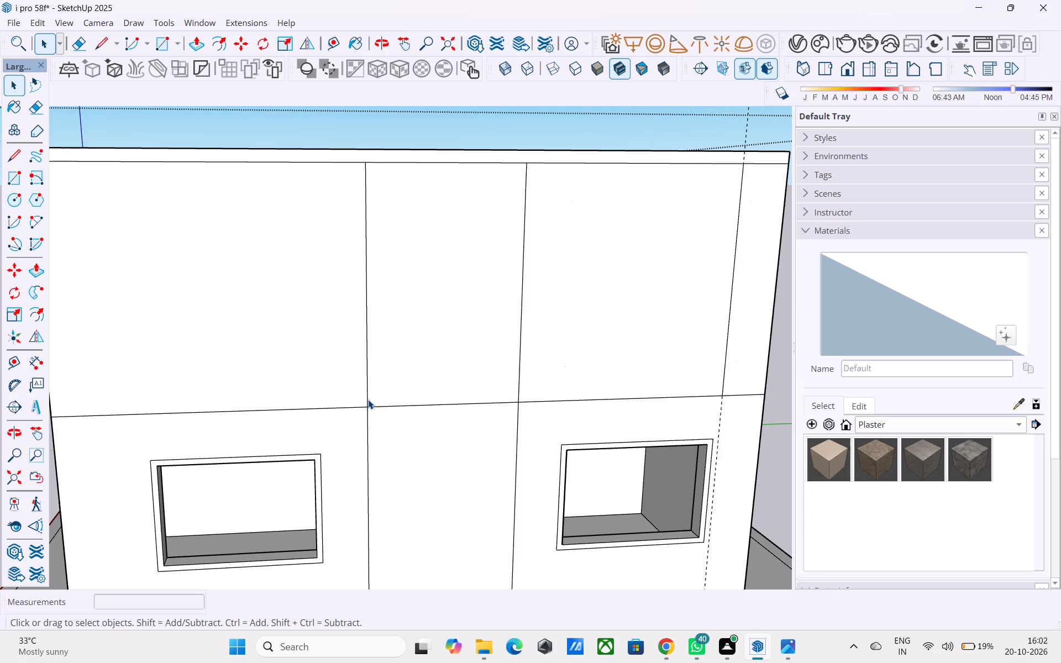
click(367, 398)
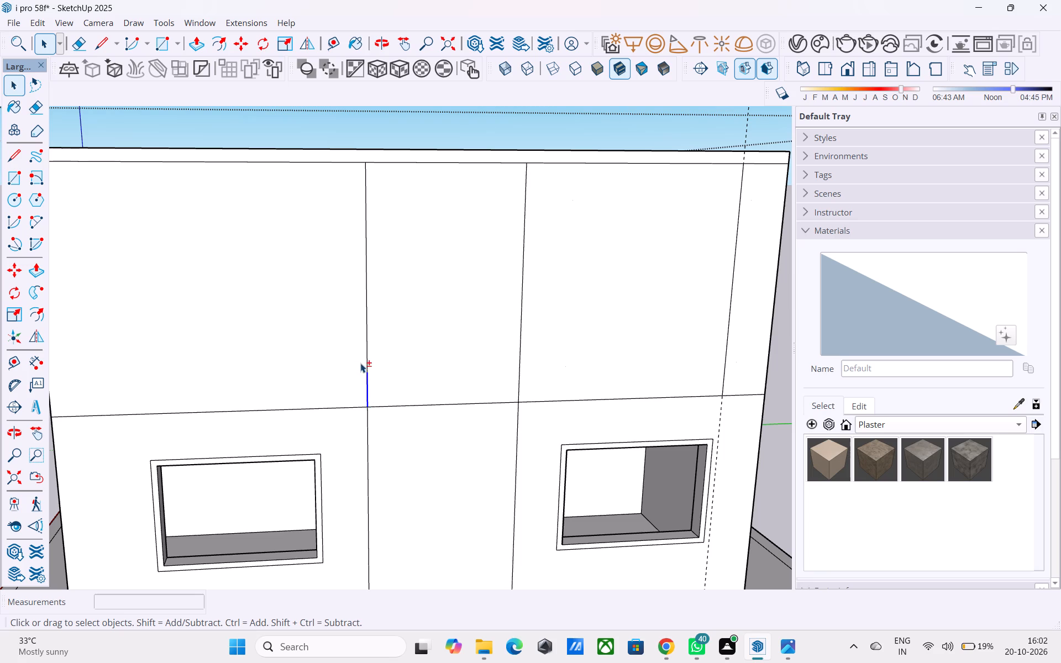
shift+click(366, 350)
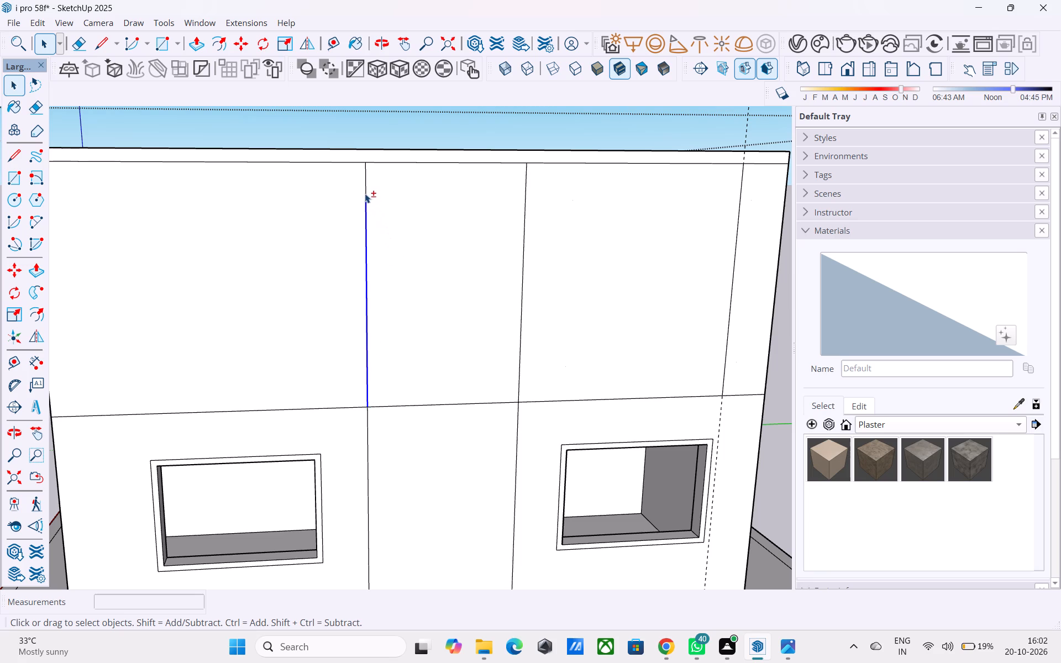
shift+click(364, 193)
shift+click(367, 196)
shift+click(348, 203)
key(m)
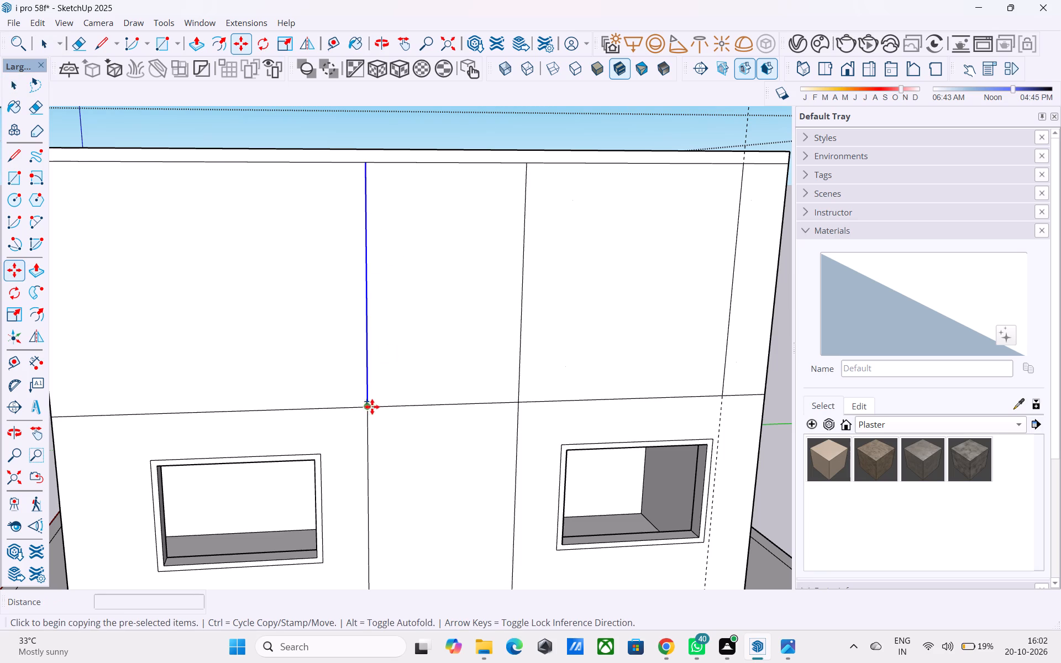
click(369, 407)
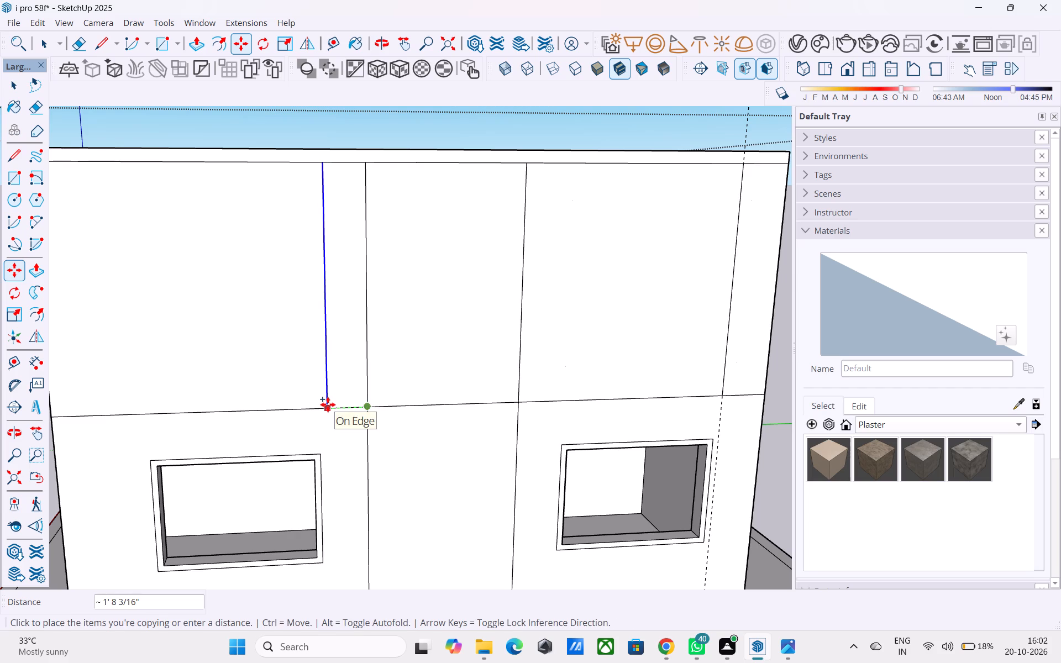
text(2')
key(Return)
scroll(294, 432, down, 7)
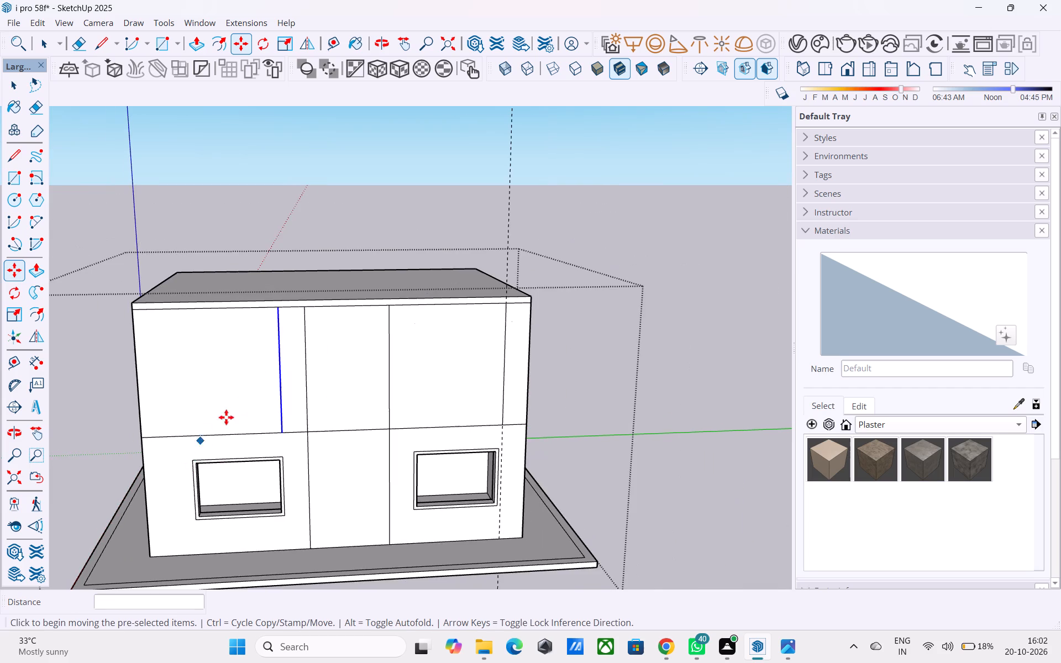
scroll(328, 295, up, 6)
key(space)
scroll(256, 324, up, 3)
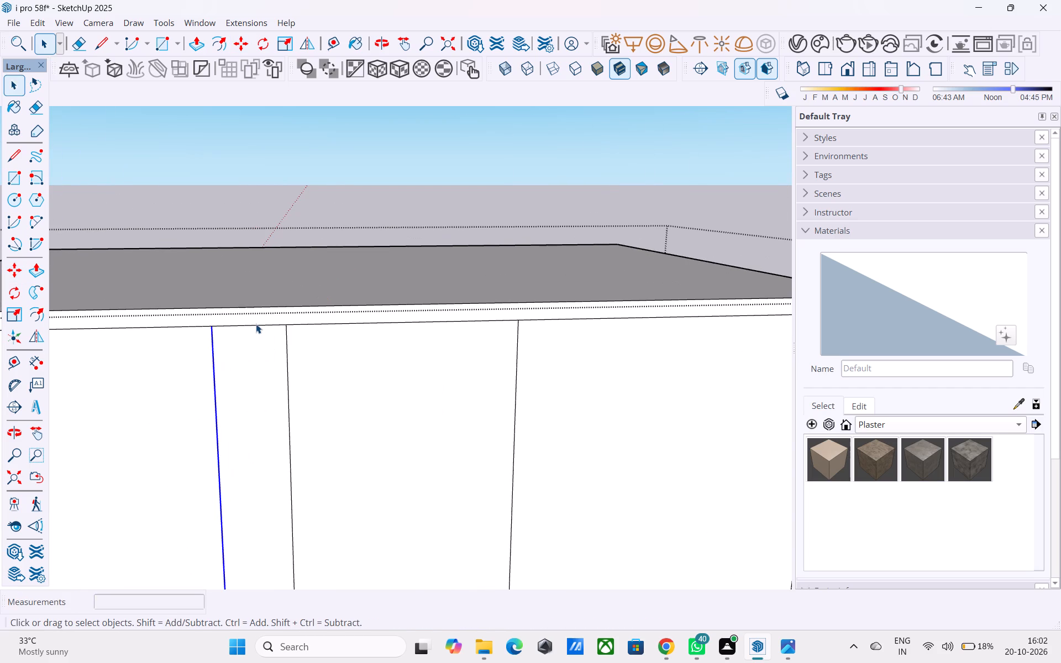
Copy the roof-band edge segments between the outermost offset divider and the 2' corner line 1' 6" downward.
click(264, 324)
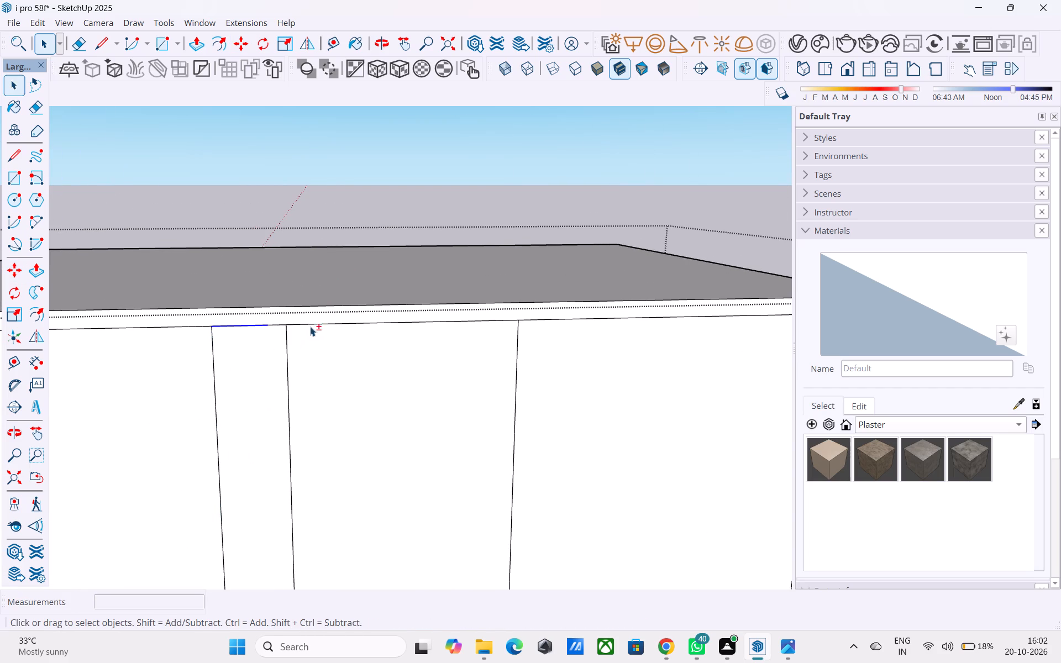
shift+click(313, 324)
shift+click(277, 323)
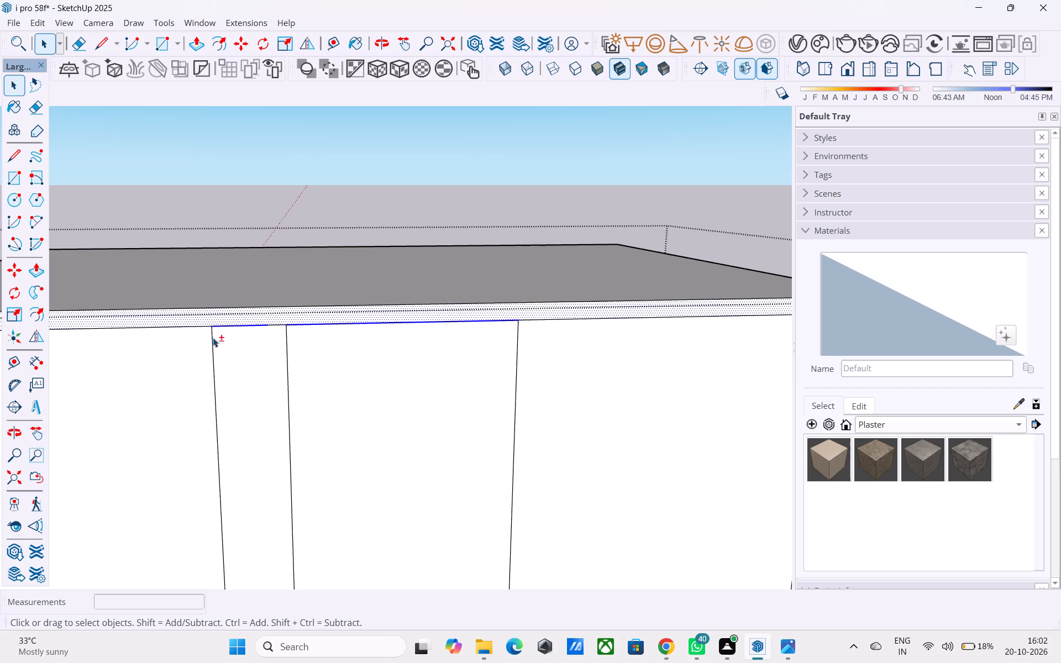
shift+click(232, 314)
click(275, 325)
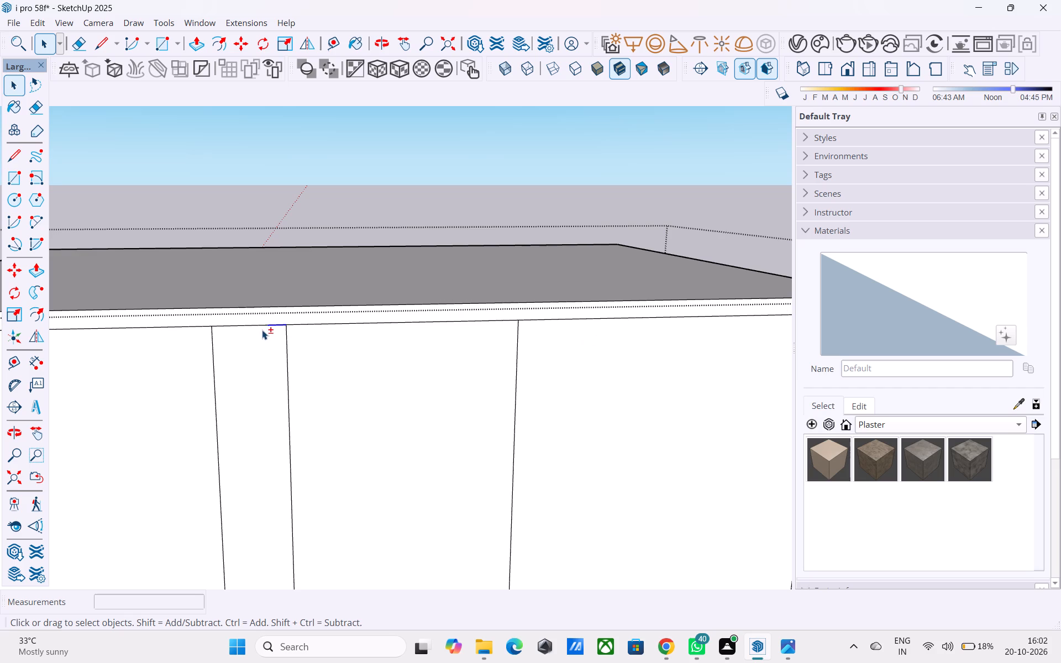
shift+click(257, 327)
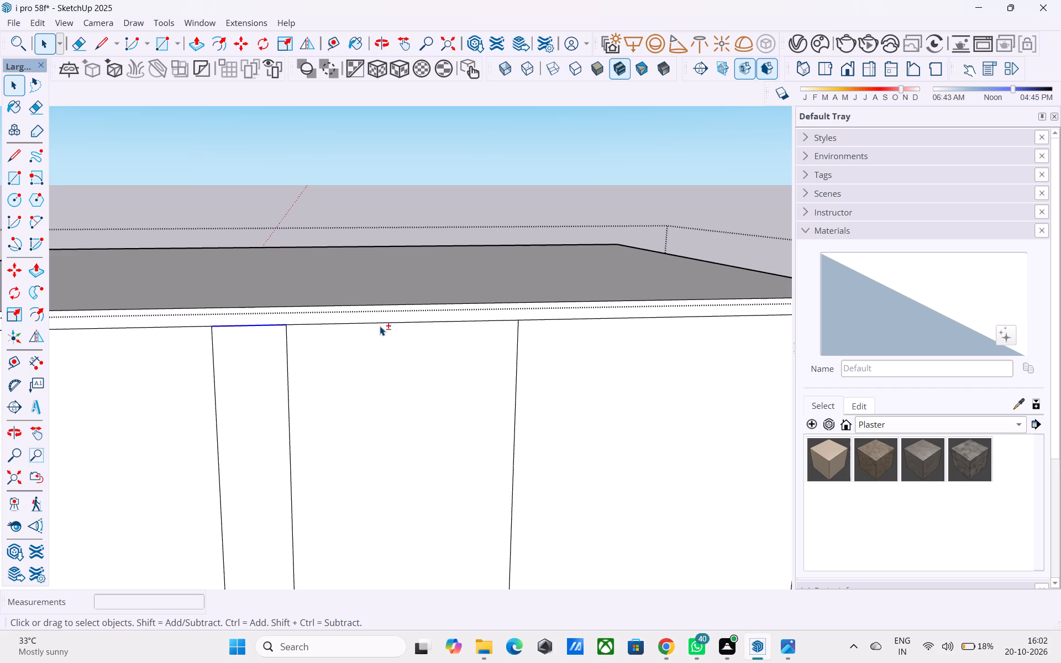
shift+click(380, 325)
shift+click(545, 319)
shift+scroll(391, 324, down, 3)
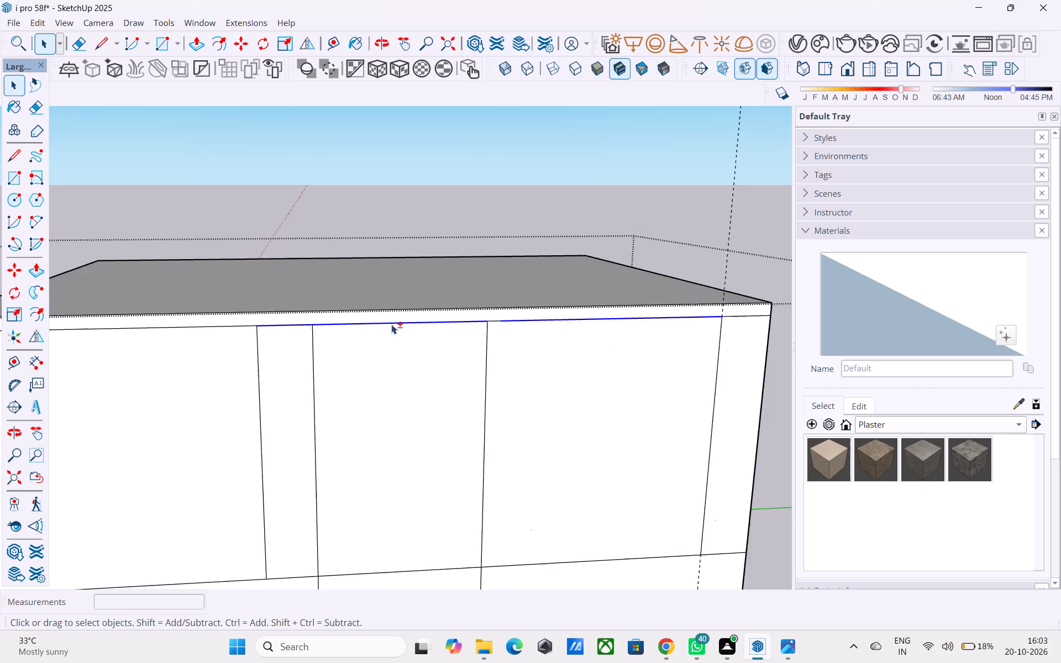
shift+scroll(391, 324, down, 2)
shift+scroll(501, 330, up, 7)
shift+click(474, 313)
shift+scroll(224, 349, down, 5)
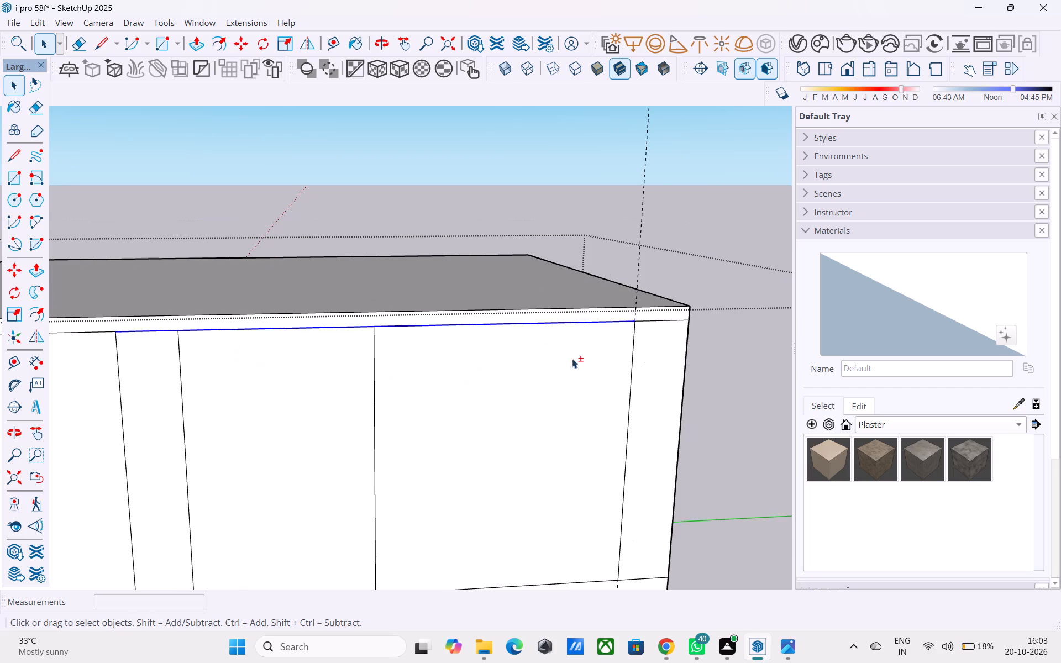
shift+scroll(630, 342, down, 1)
shift+middle_drag(663, 320, 664, 315)
shift+scroll(636, 330, down, 1)
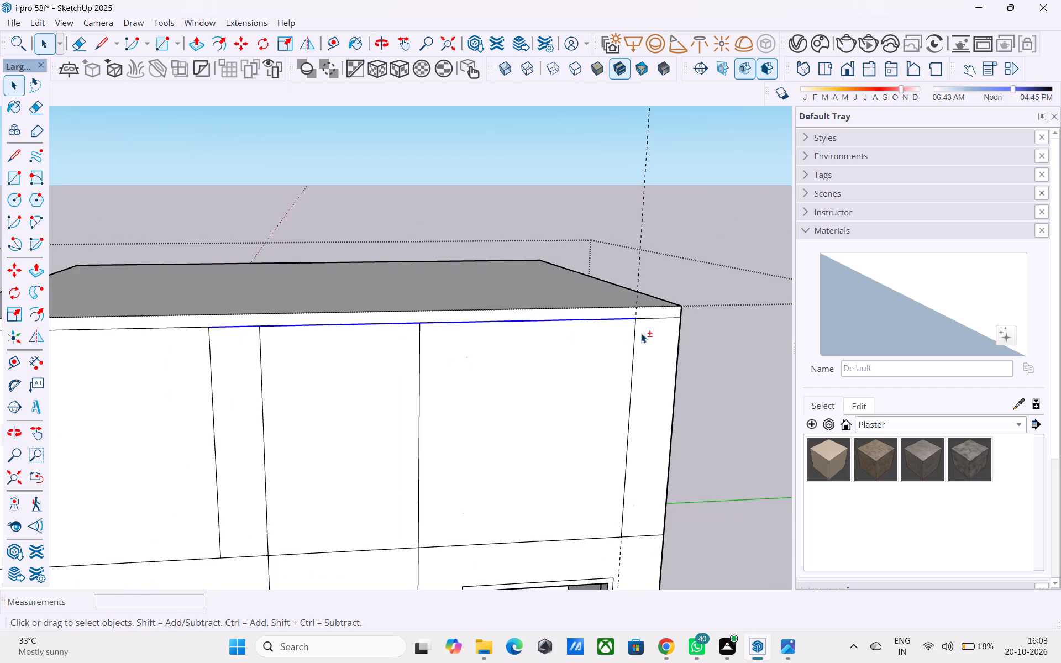
shift+middle_drag(676, 316, 705, 309)
shift+middle_drag(317, 335, 372, 347)
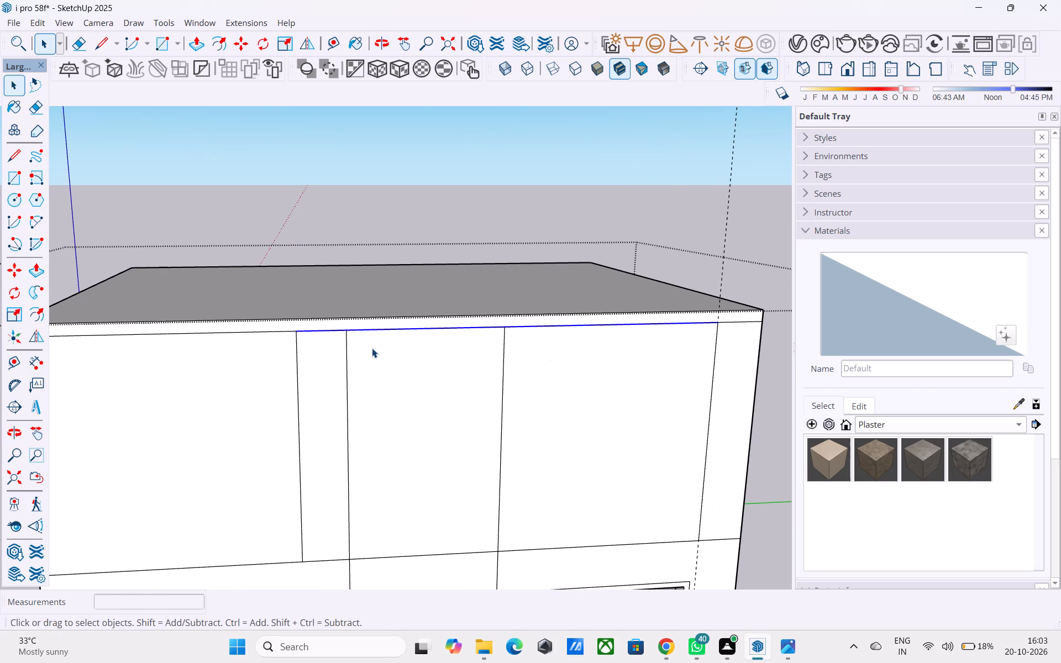
key(m)
click(301, 333)
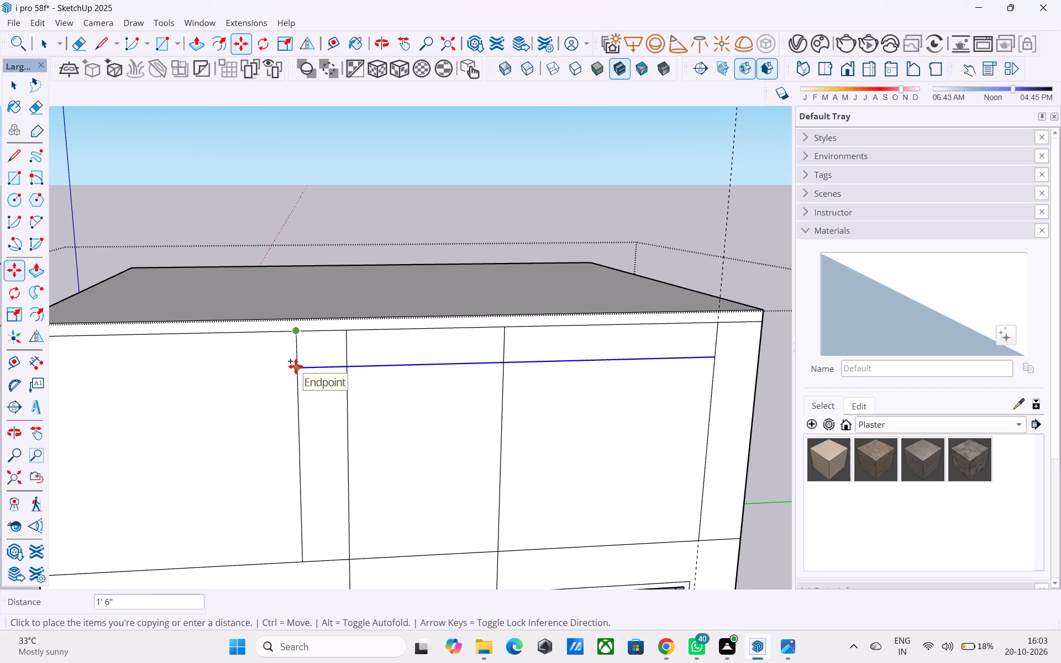
click(296, 366)
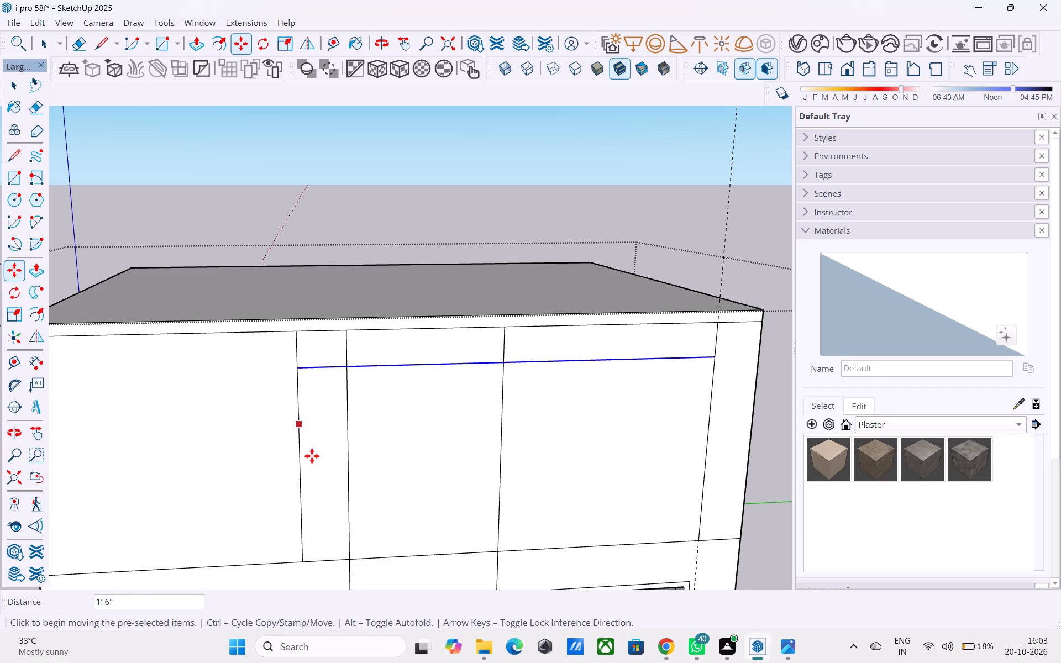
key(space)
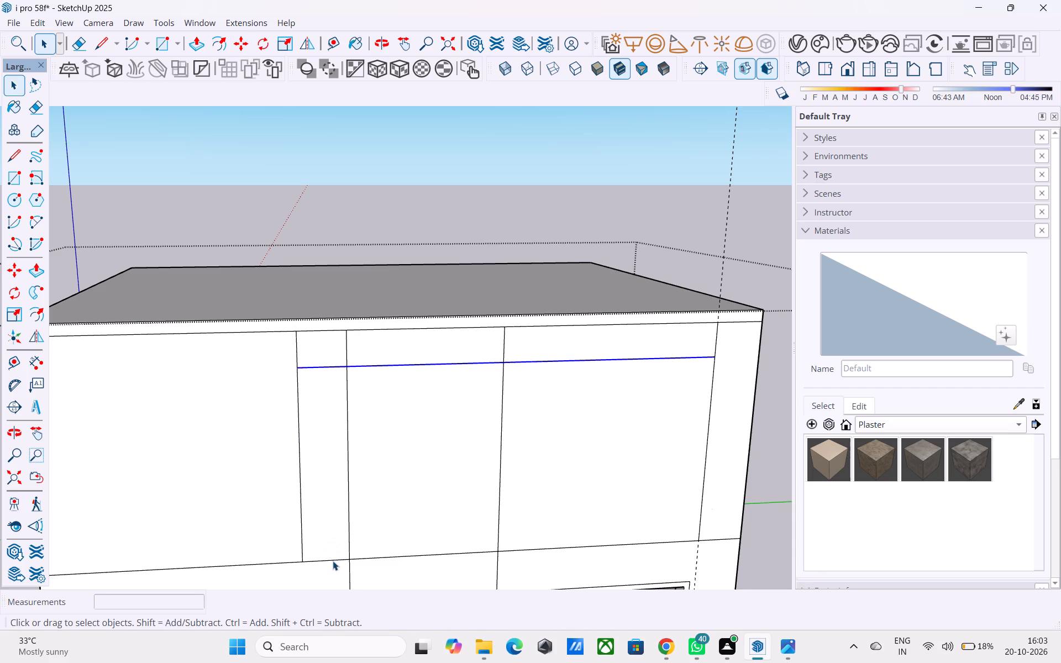
Copy the floor-line segments between the outermost offset divider and the 2' corner line 1' 6" upward.
click(333, 561)
shift+click(407, 556)
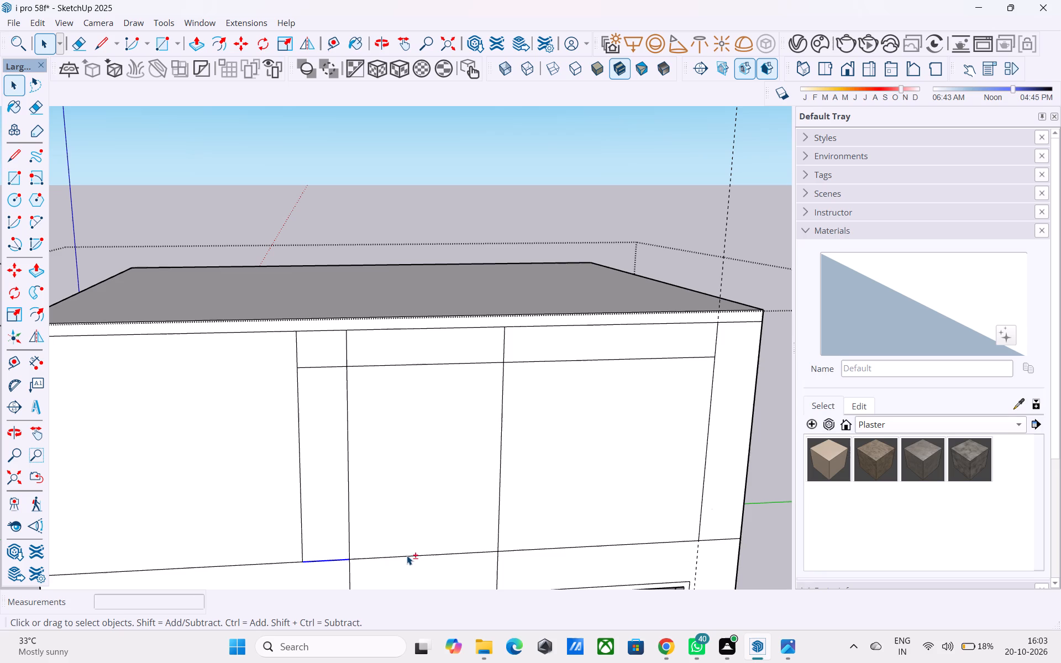
shift+click(551, 548)
shift+click(555, 555)
shift+click(546, 506)
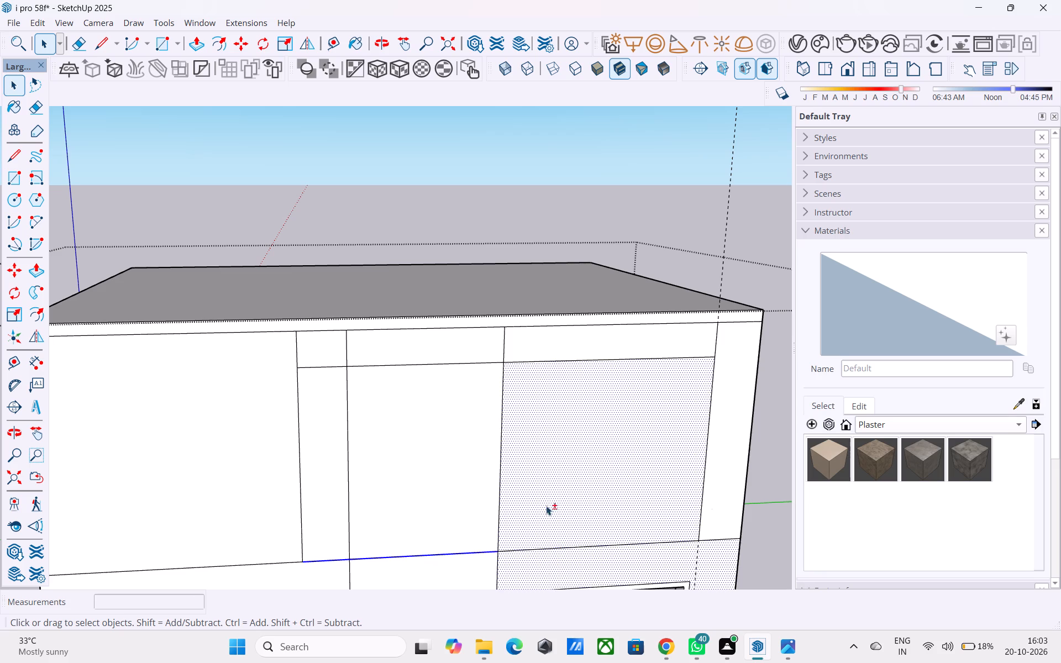
shift+click(547, 565)
shift+click(540, 548)
shift+click(551, 513)
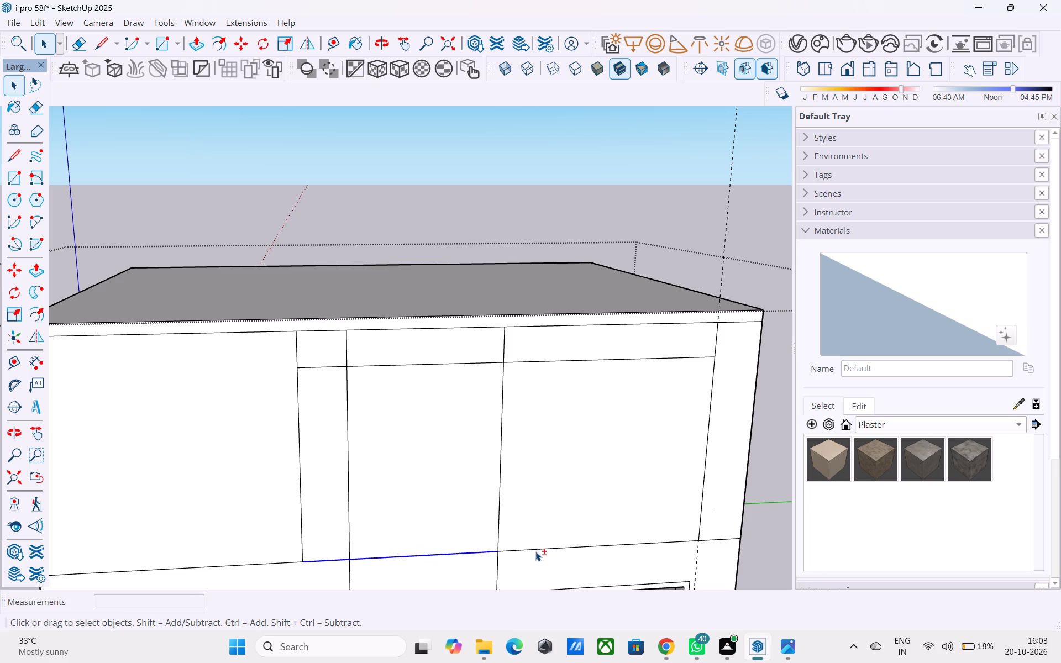
shift+click(535, 550)
shift+scroll(346, 551, down, 1)
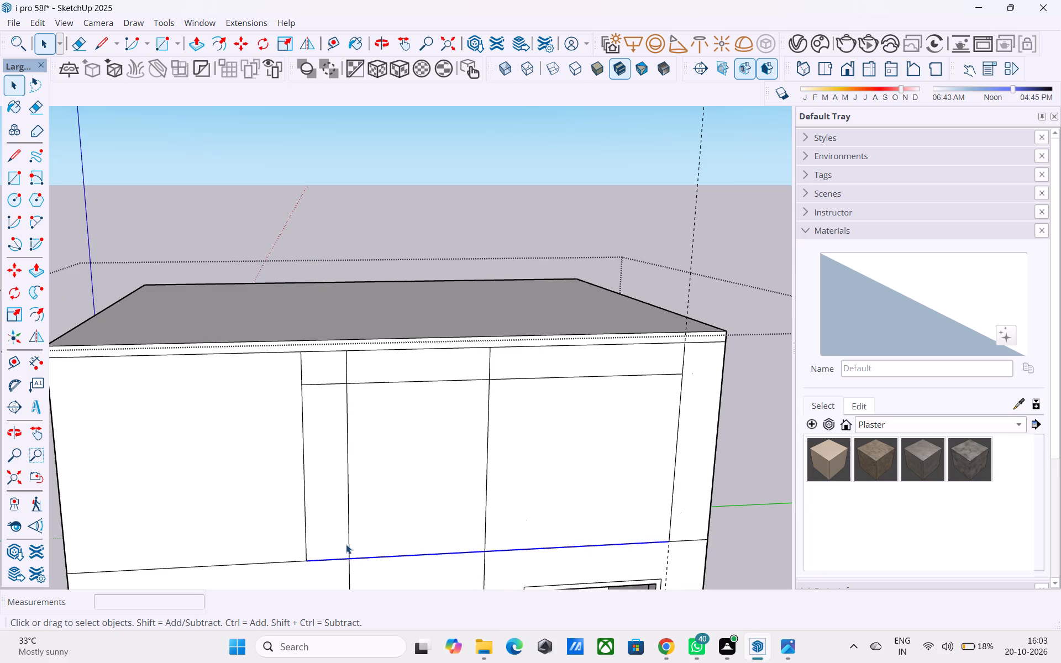
key(m)
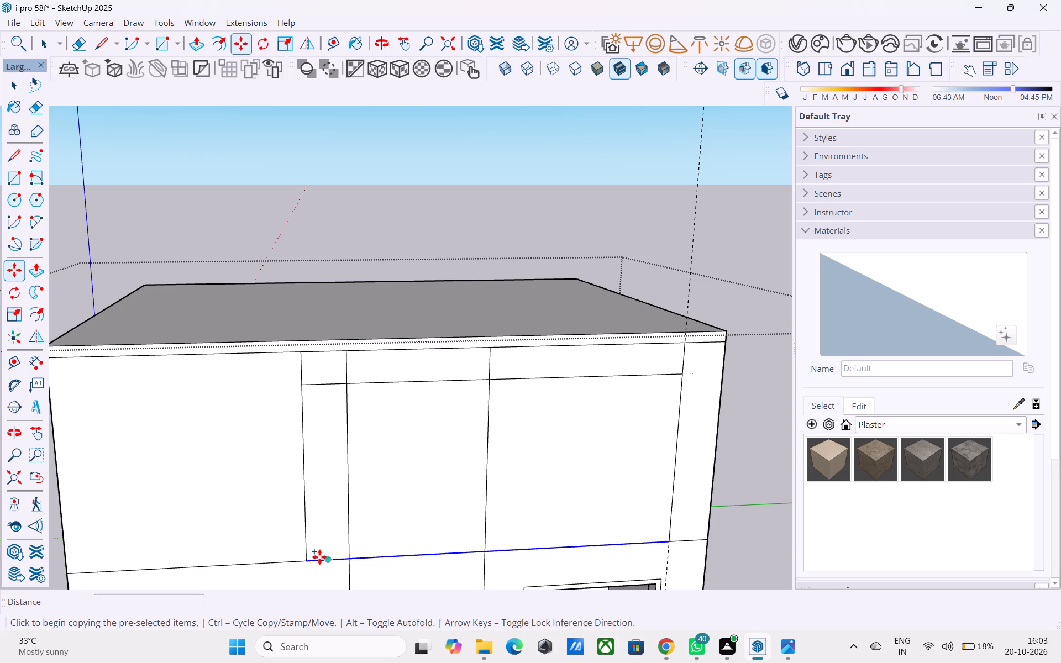
click(309, 560)
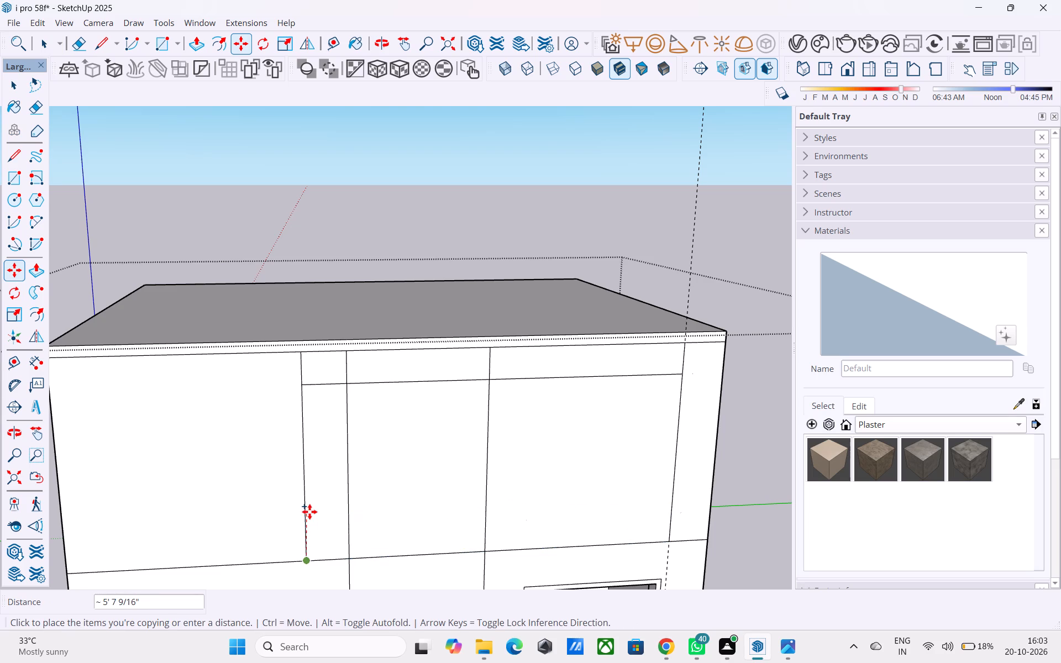
scroll(306, 536, up, 4)
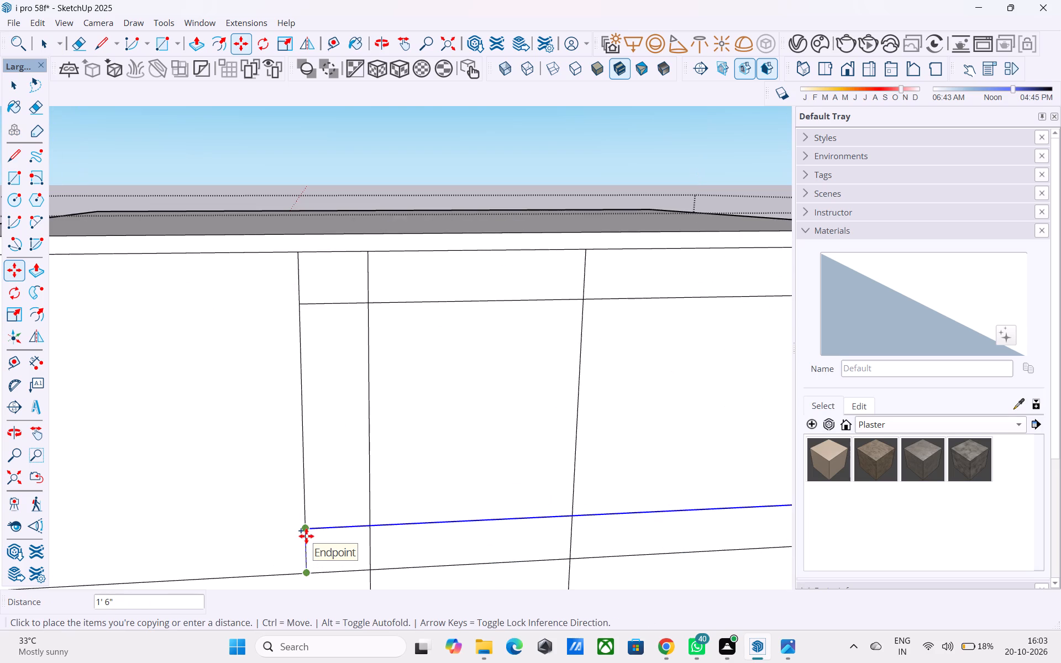
click(300, 528)
scroll(260, 515, down, 7)
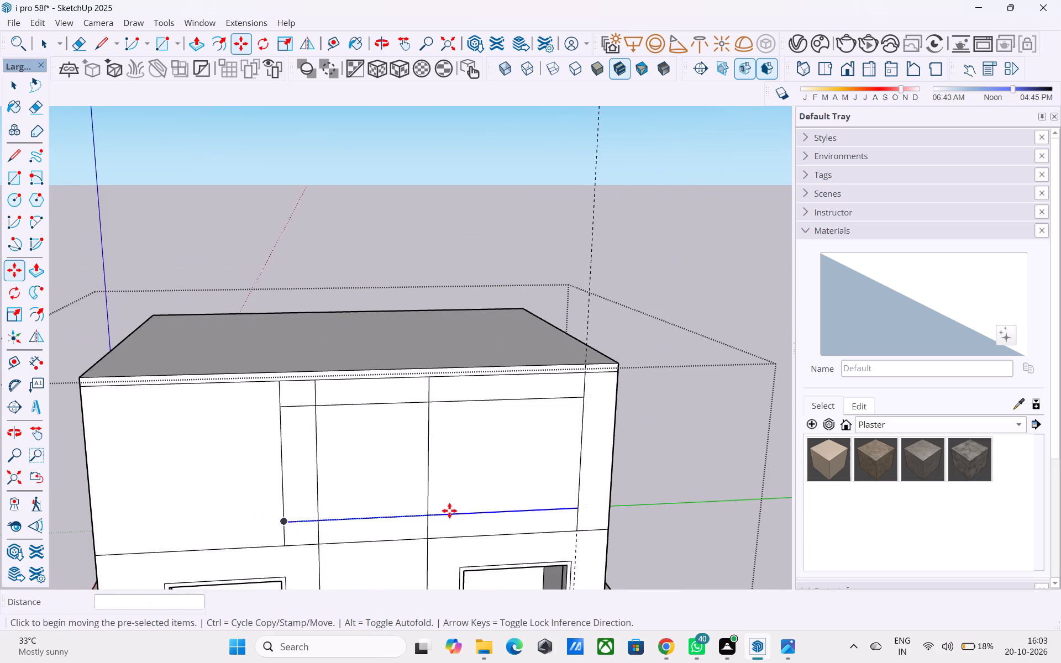
middle_drag(451, 509, 423, 502)
key(space)
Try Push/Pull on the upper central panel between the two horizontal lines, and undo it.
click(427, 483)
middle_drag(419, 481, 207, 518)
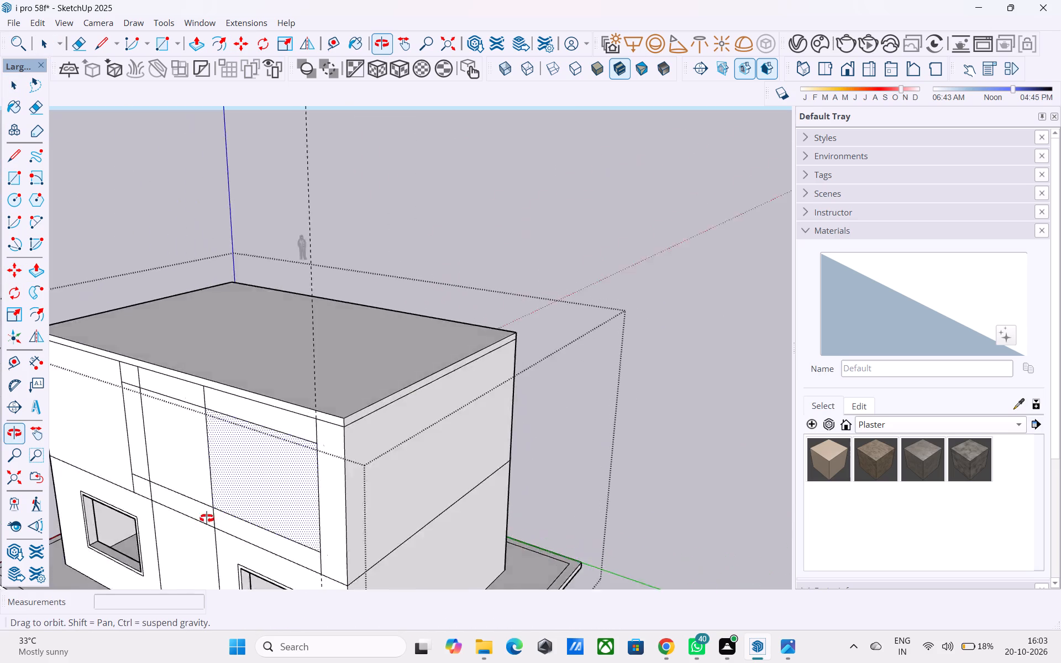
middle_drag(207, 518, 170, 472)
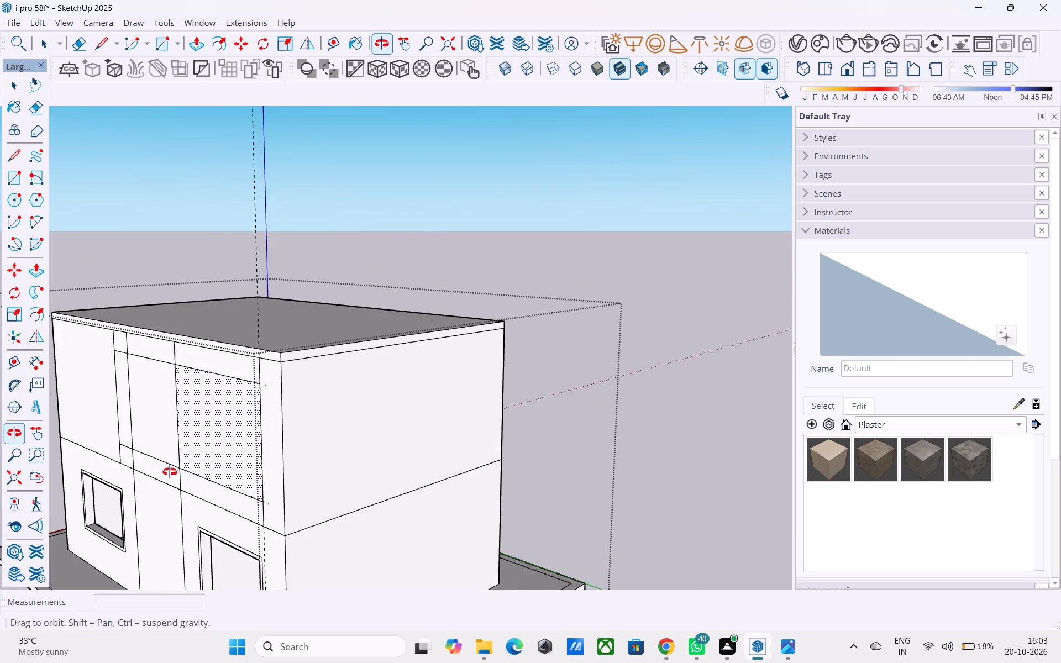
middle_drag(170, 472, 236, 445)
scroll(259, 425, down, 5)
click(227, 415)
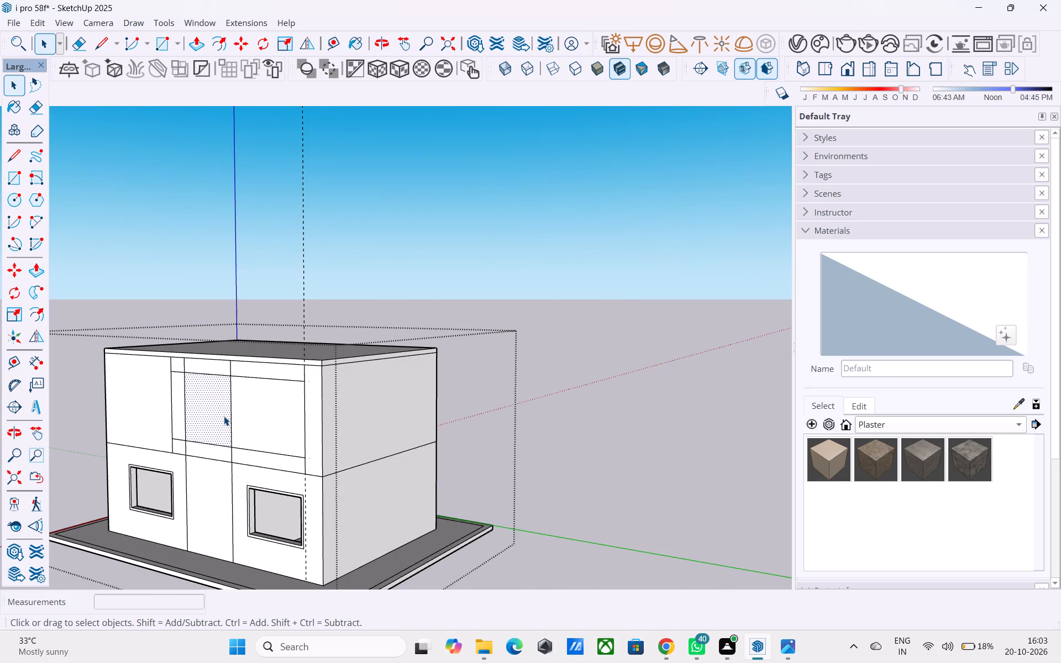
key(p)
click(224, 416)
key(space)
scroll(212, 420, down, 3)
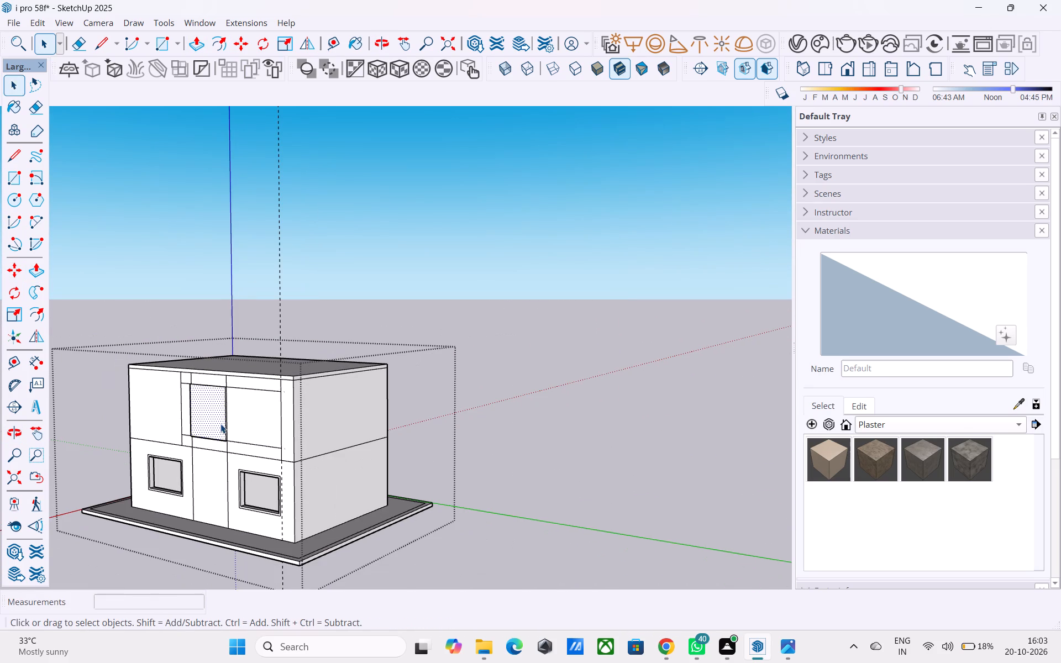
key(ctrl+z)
Erase the two horizontal segments in the 2' strip beside the central panel and that panel's adjoining divider stub above the upper horizontal line.
middle_drag(255, 434, 266, 437)
scroll(354, 422, down, 2)
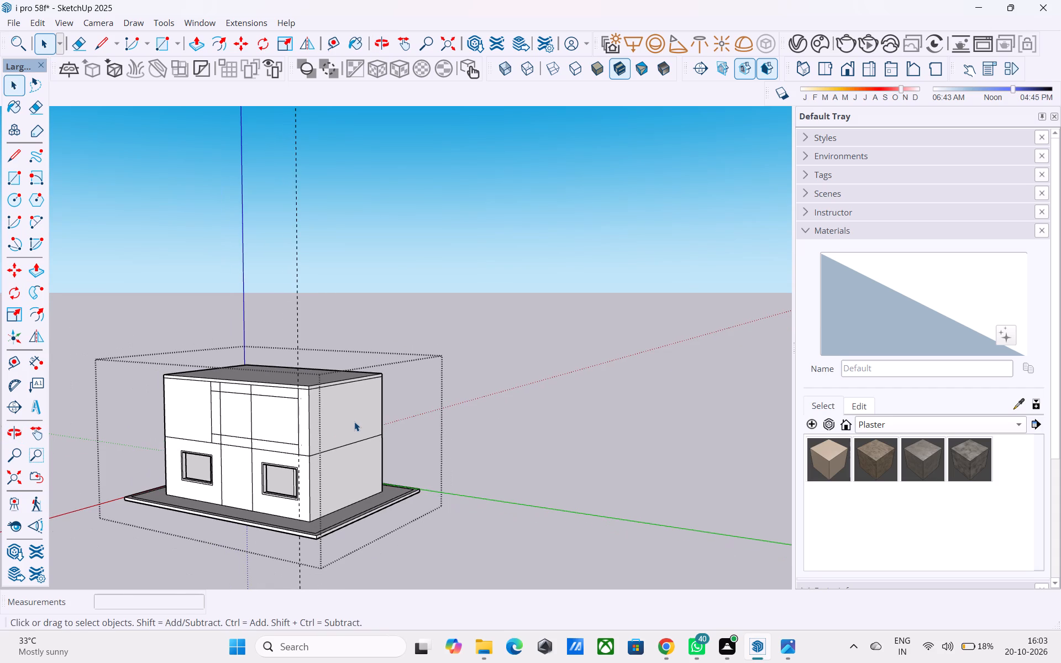
scroll(355, 418, down, 1)
middle_drag(228, 422, 287, 408)
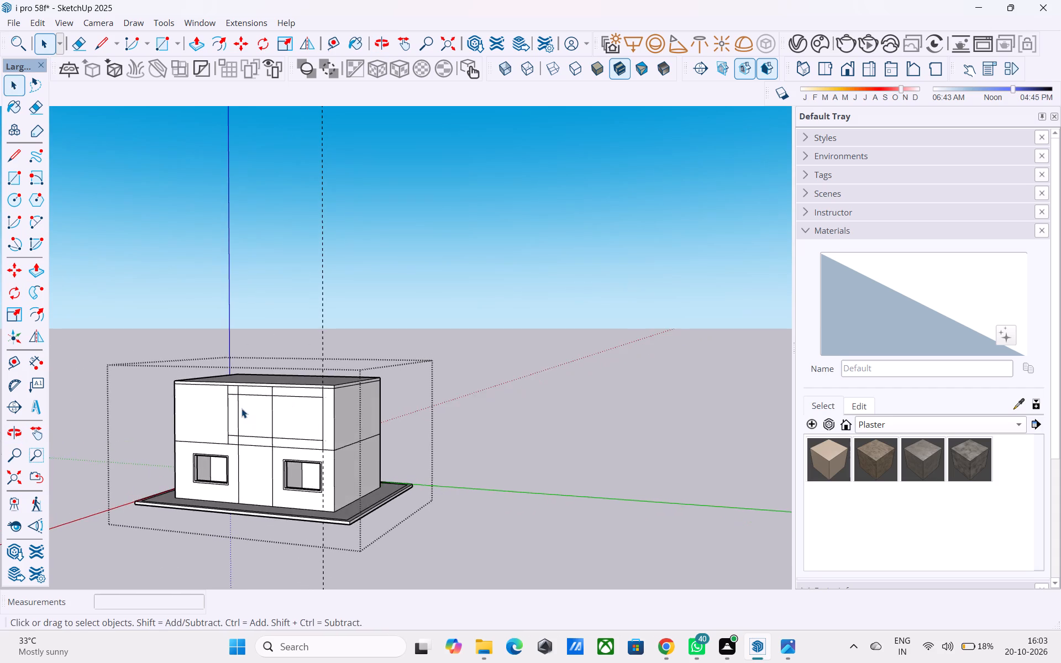
scroll(240, 407, up, 8)
middle_drag(295, 435, 414, 435)
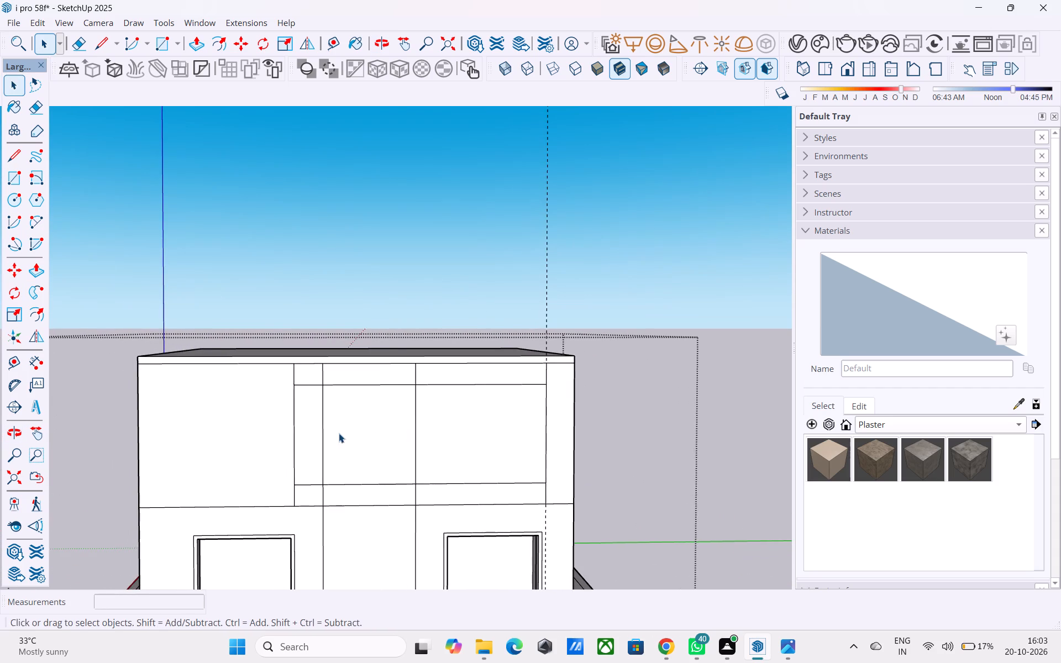
scroll(192, 441, down, 2)
scroll(372, 432, up, 3)
key(e)
scroll(285, 375, up, 2)
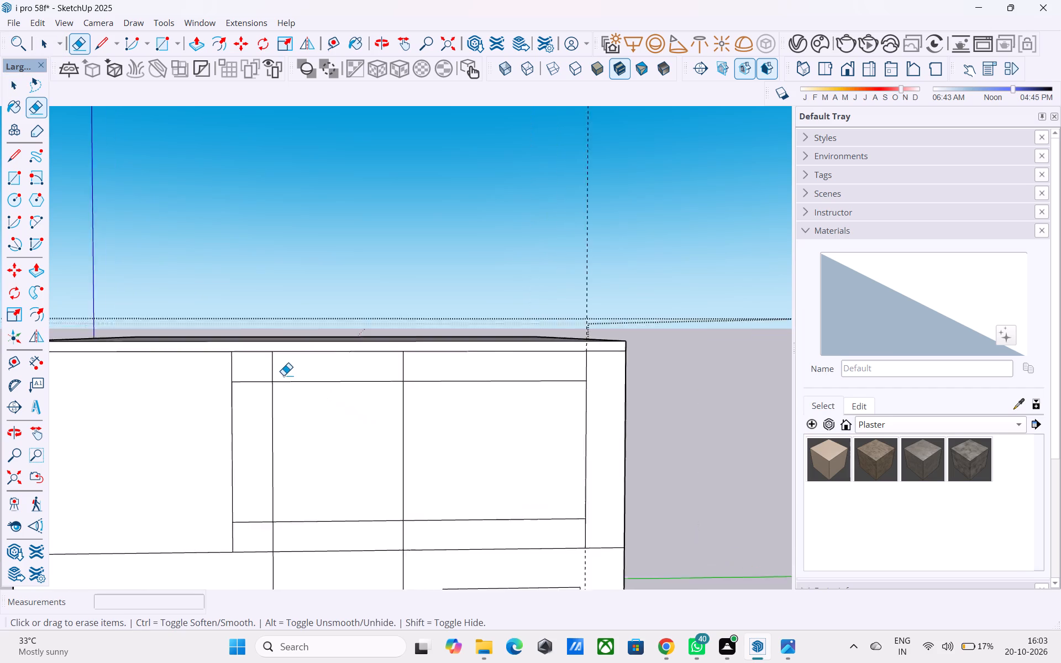
scroll(283, 375, up, 2)
drag(282, 373, 269, 375)
drag(262, 375, 255, 397)
scroll(257, 446, down, 5)
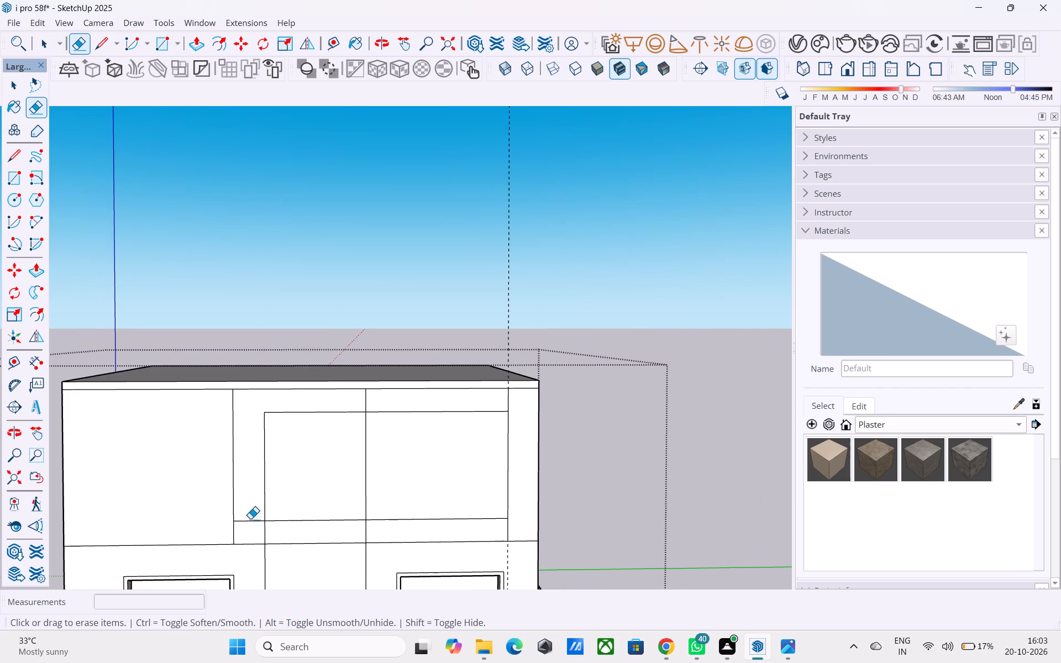
drag(250, 519, 254, 525)
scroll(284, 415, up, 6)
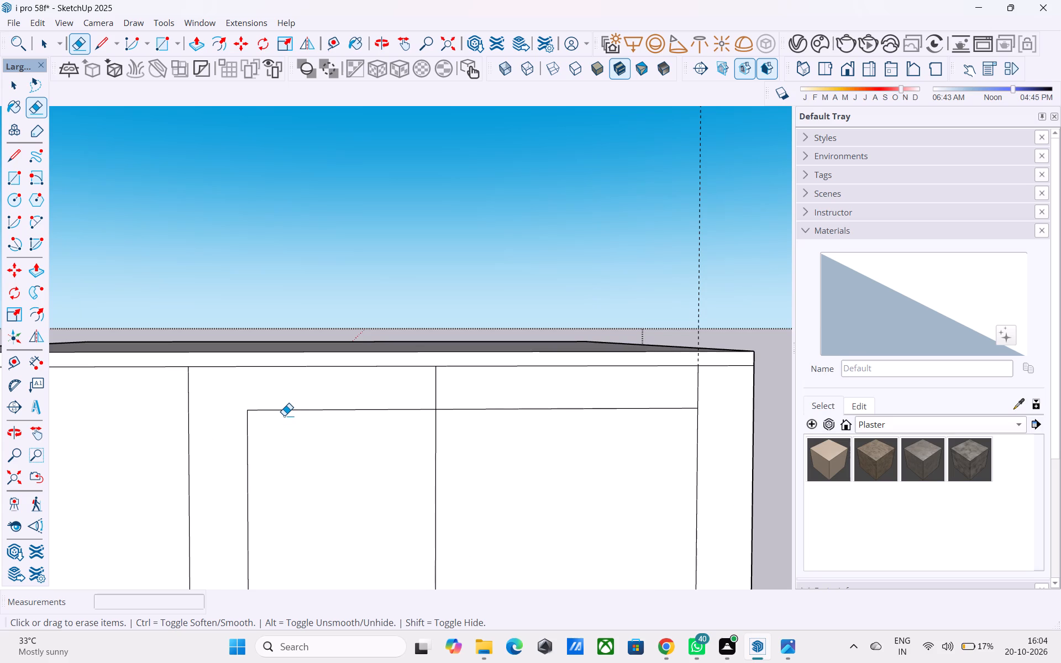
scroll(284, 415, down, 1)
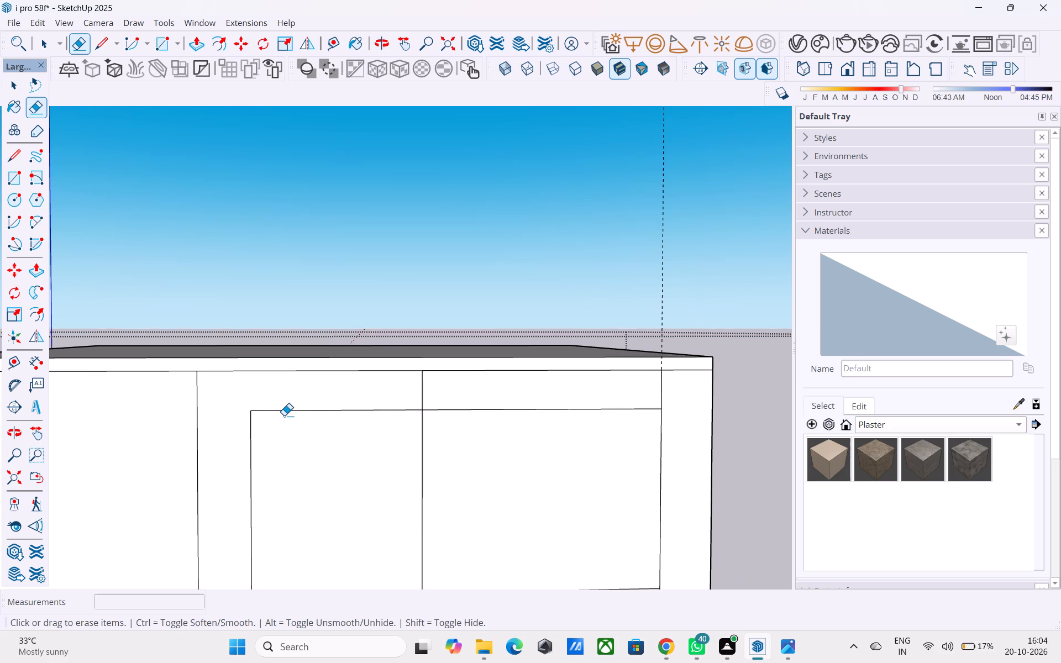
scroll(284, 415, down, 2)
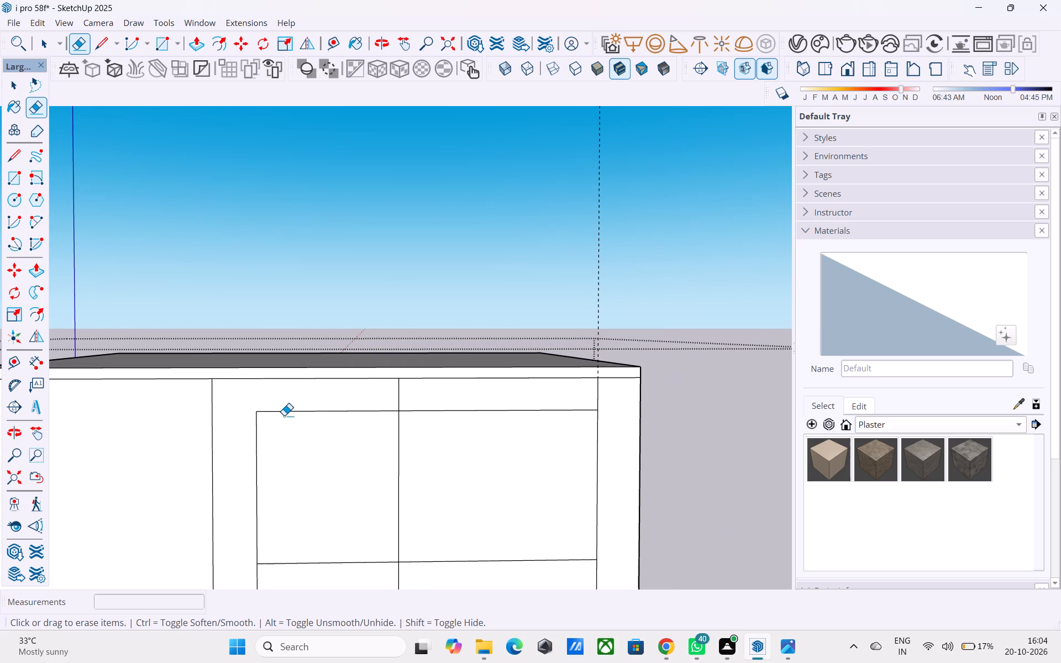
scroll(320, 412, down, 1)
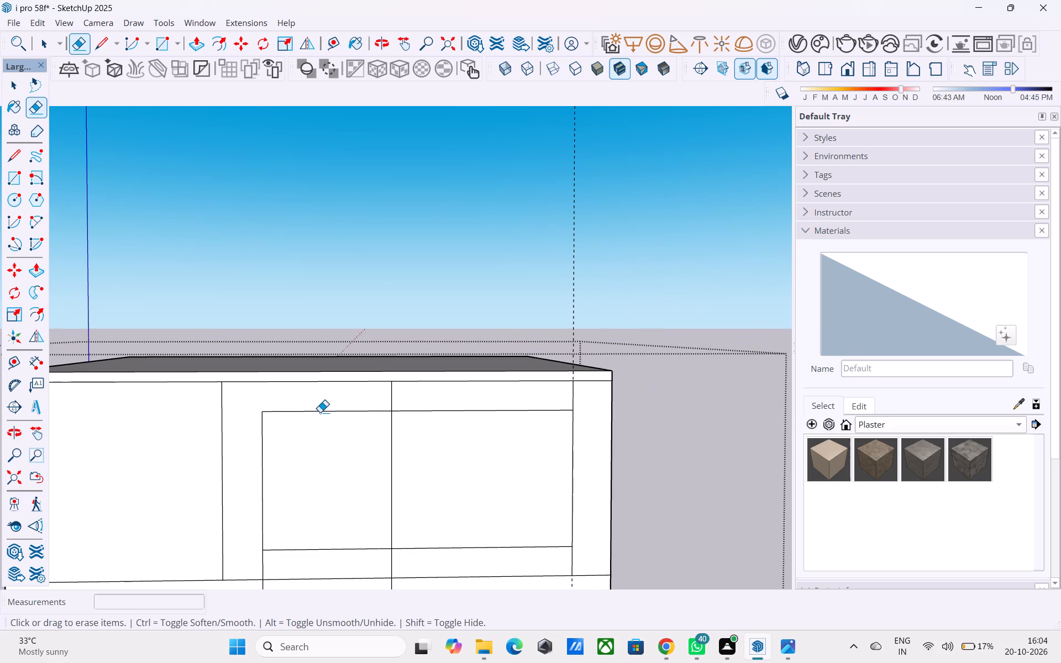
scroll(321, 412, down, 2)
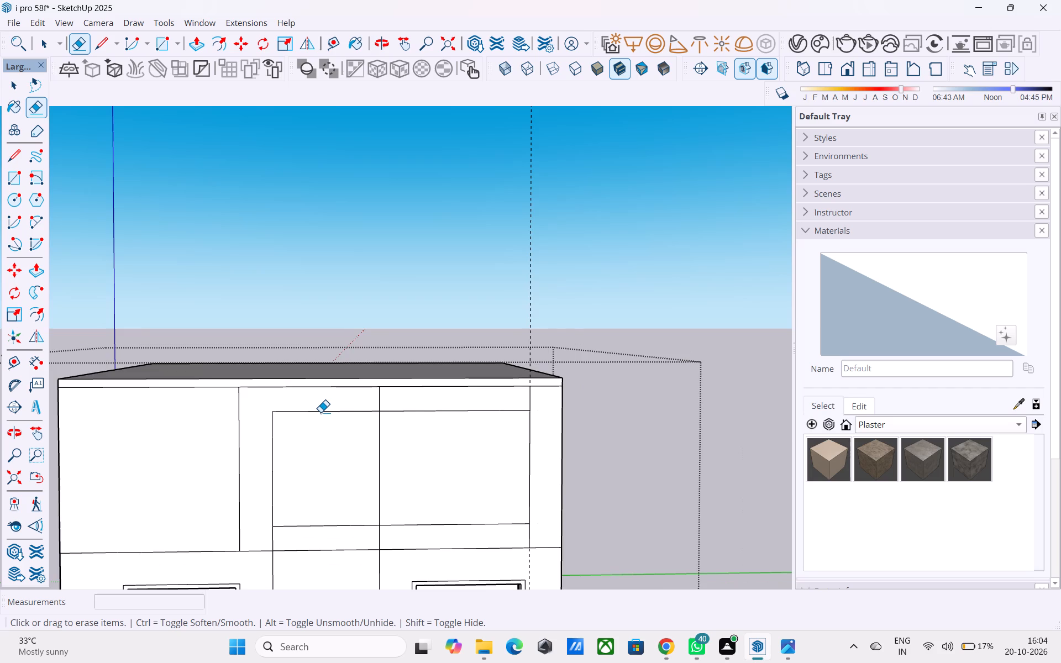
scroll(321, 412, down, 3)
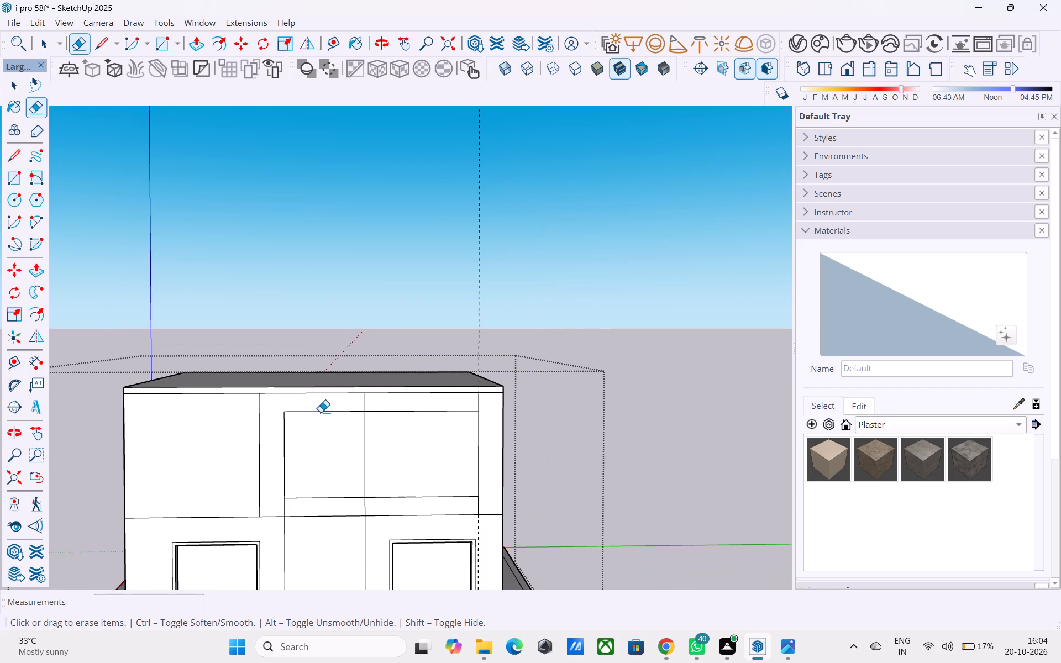
Erase the divider stubs between the upper panel rectangle and the floor line, along with the dashed vertical guide.
scroll(321, 412, down, 3)
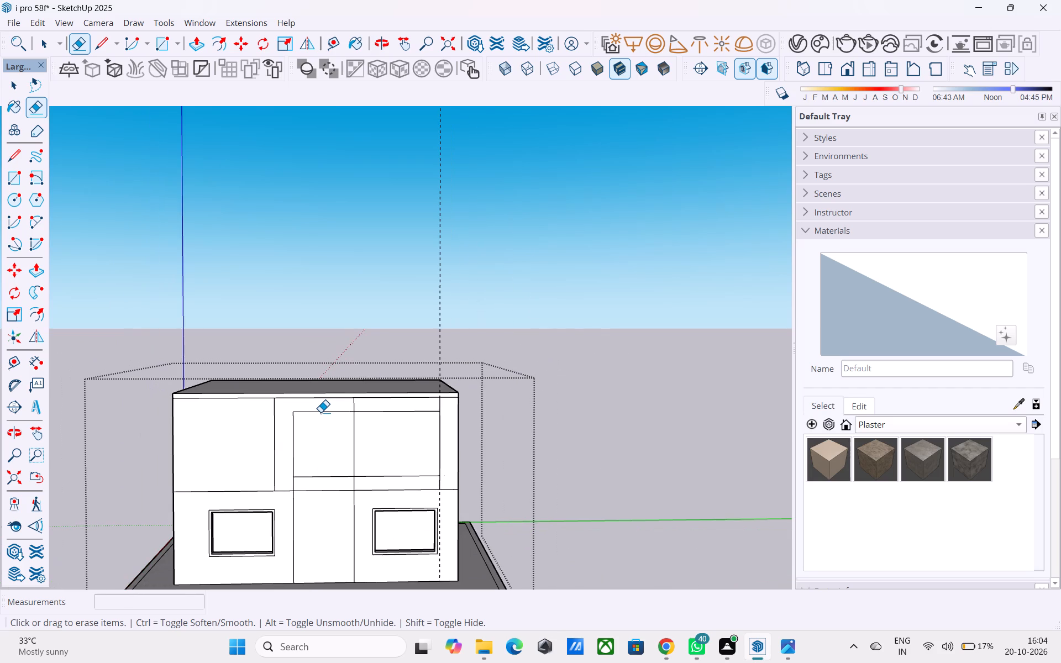
scroll(321, 412, down, 1)
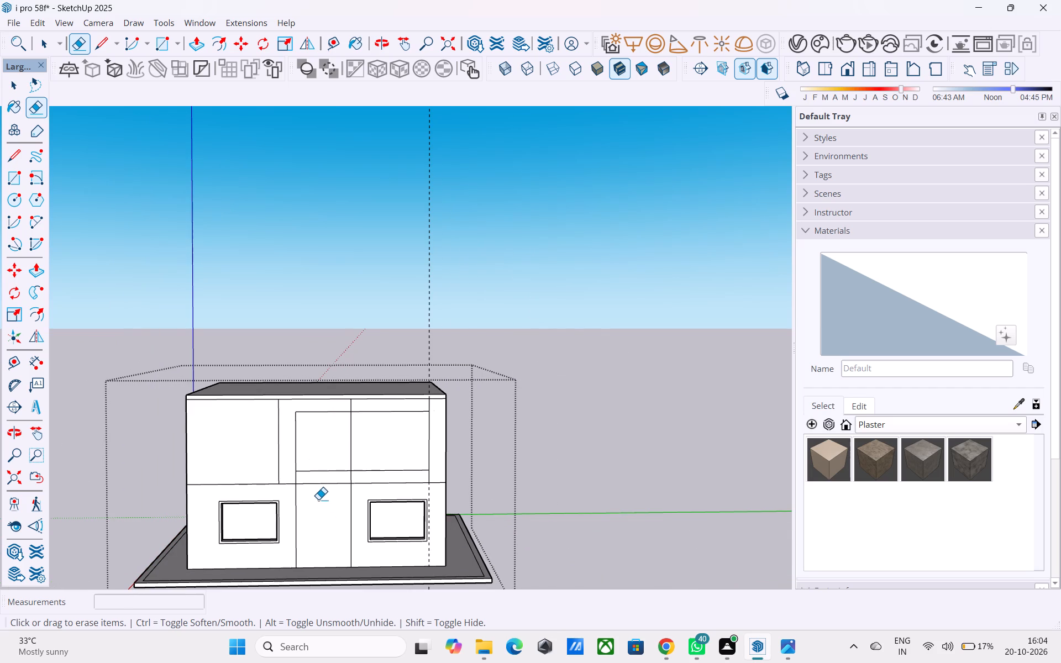
scroll(270, 414, down, 2)
scroll(310, 478, up, 12)
drag(272, 450, 266, 448)
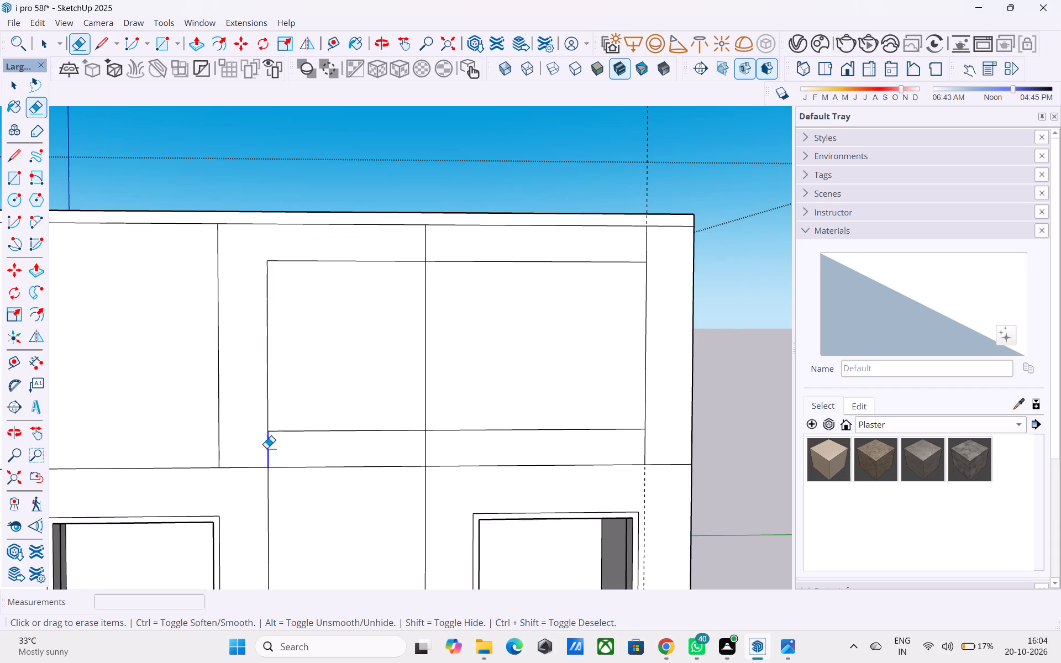
drag(266, 448, 266, 448)
click(423, 459)
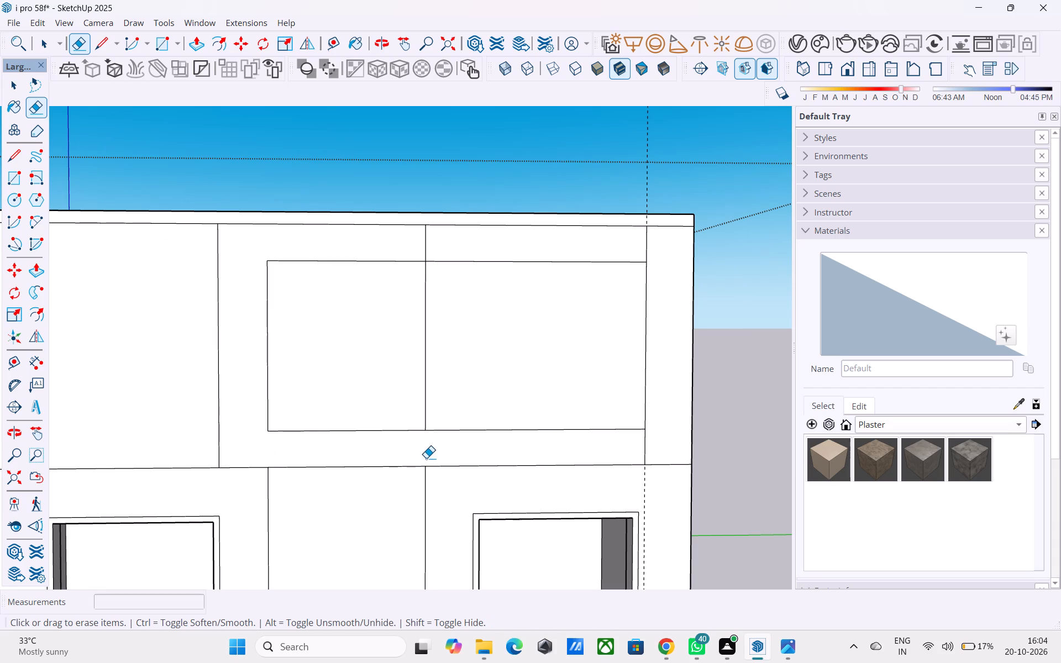
scroll(310, 434, down, 1)
scroll(629, 445, up, 3)
drag(616, 443, 604, 445)
scroll(564, 500, down, 5)
scroll(594, 326, up, 4)
Erase the two remaining divider stubs between the upper panel rectangle and the roof band.
click(593, 317)
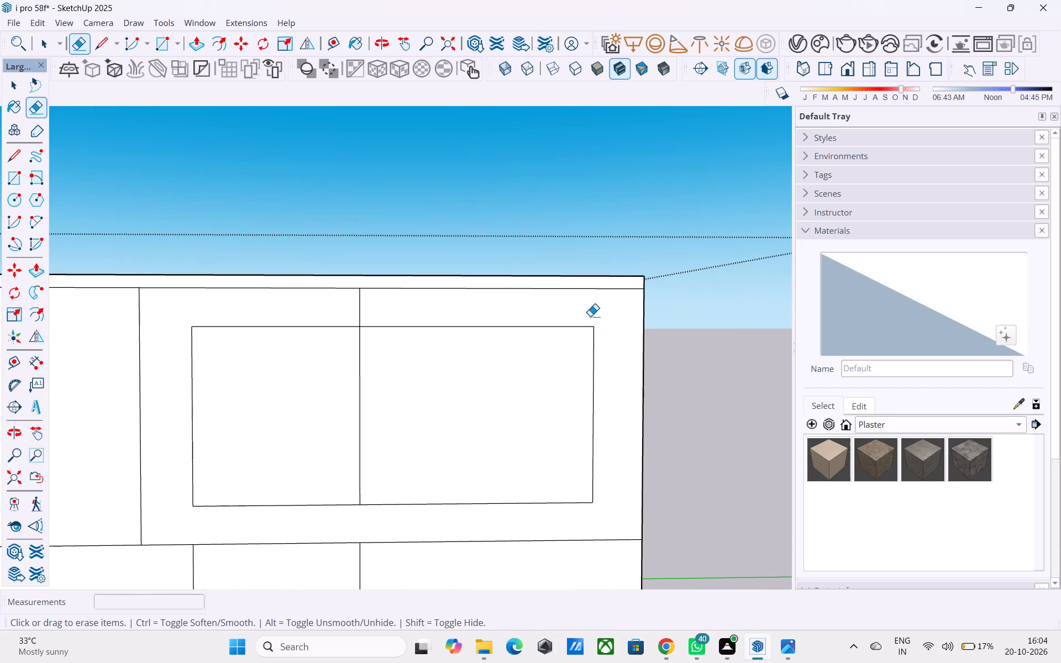
scroll(389, 322, down, 5)
scroll(372, 309, up, 3)
drag(372, 312, 367, 312)
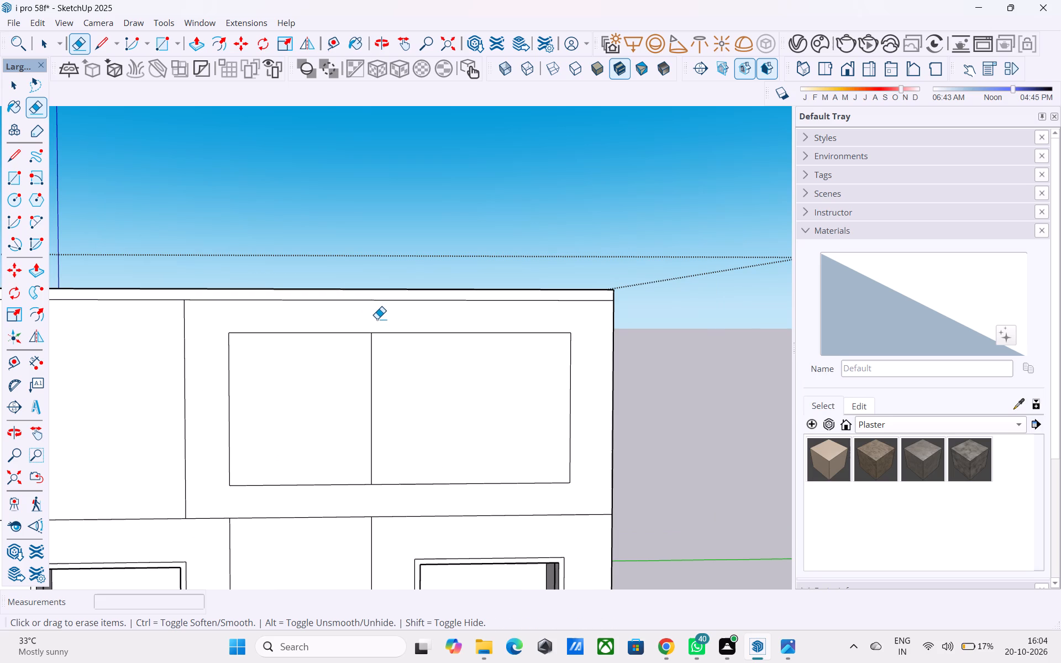
Push/Pull the frame face around the upper panel rectangle outward in two 6" increments.
scroll(379, 323, down, 2)
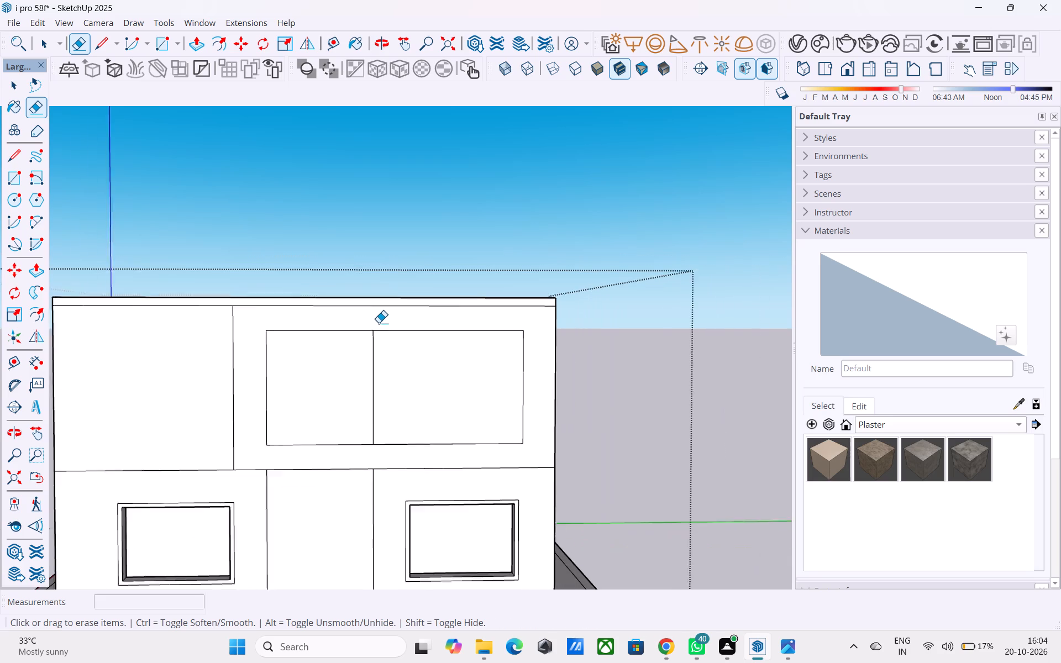
scroll(379, 323, down, 2)
middle_drag(376, 324, 232, 334)
key(space)
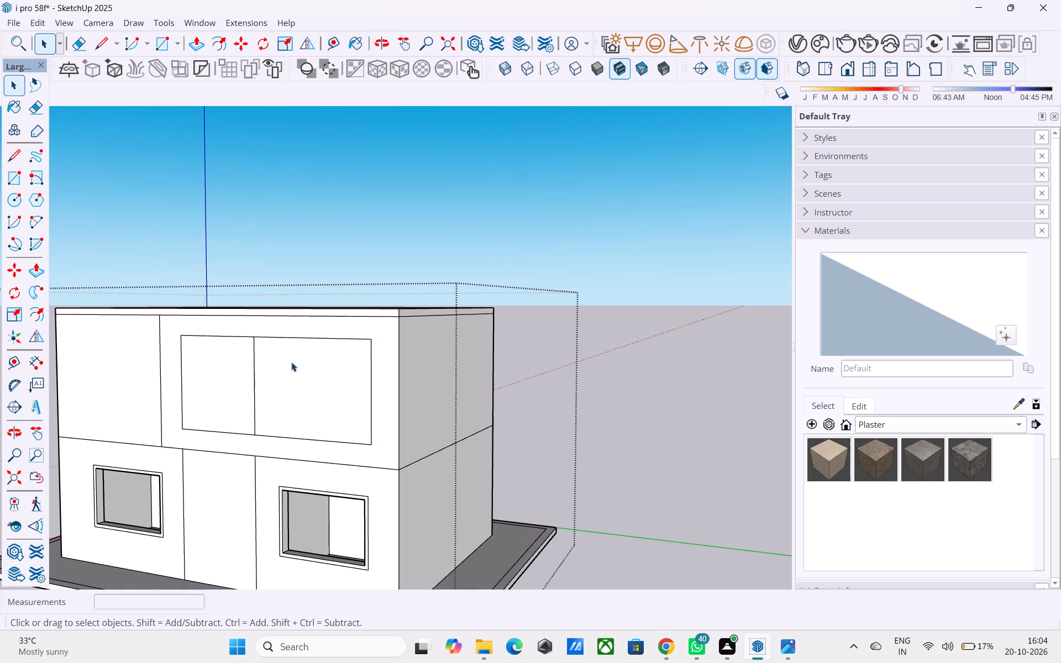
click(392, 379)
key(p)
click(392, 378)
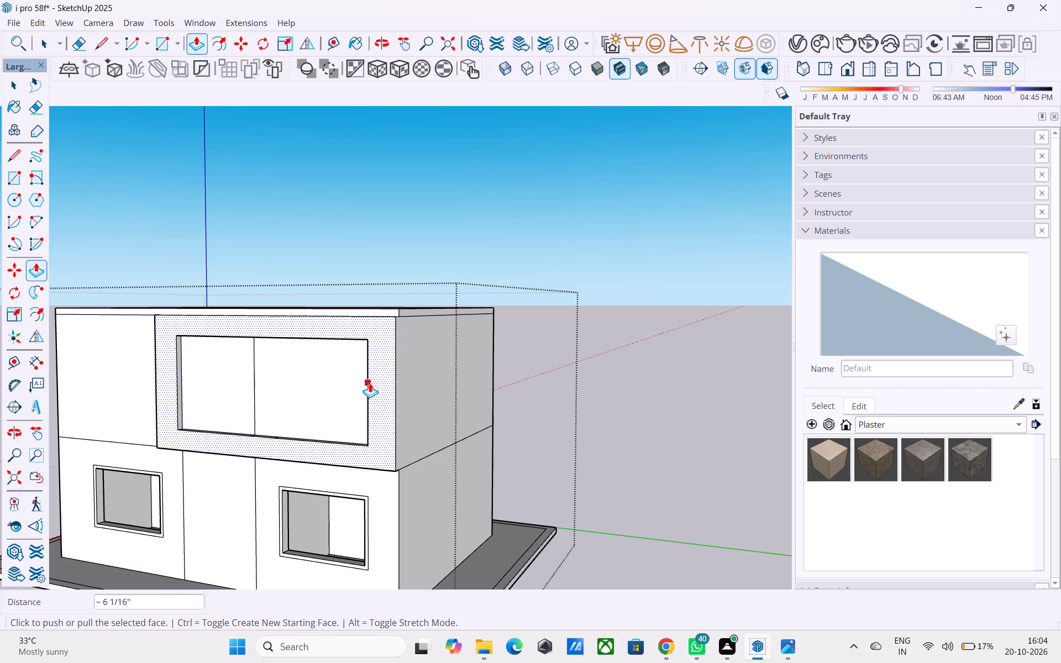
drag(369, 383, 364, 381)
middle_drag(359, 391, 320, 477)
scroll(306, 426, up, 4)
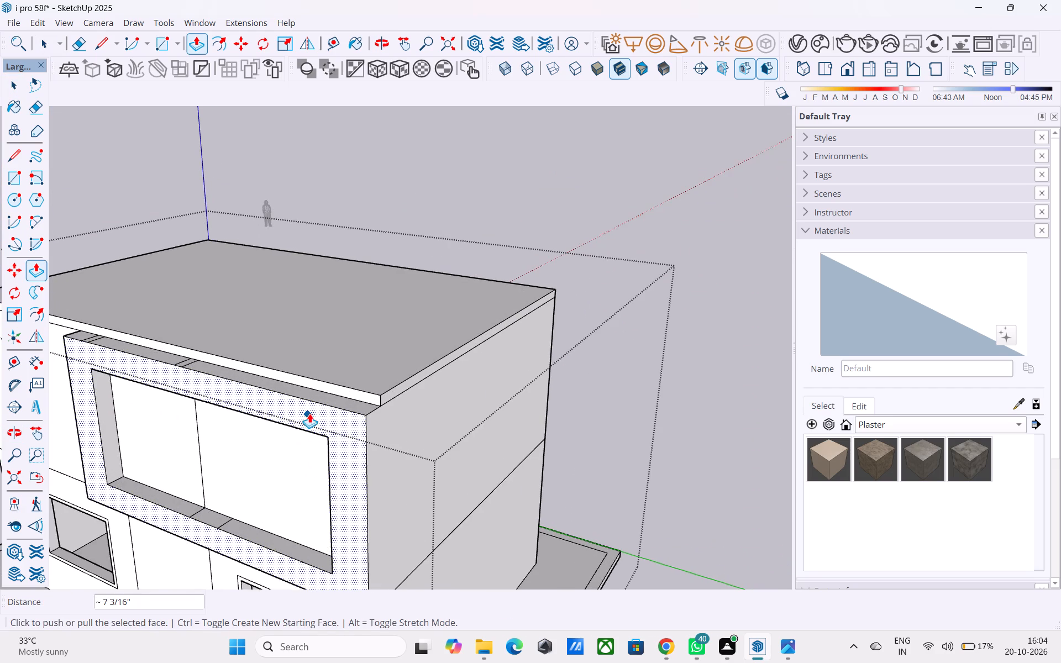
click(309, 413)
click(329, 383)
click(335, 404)
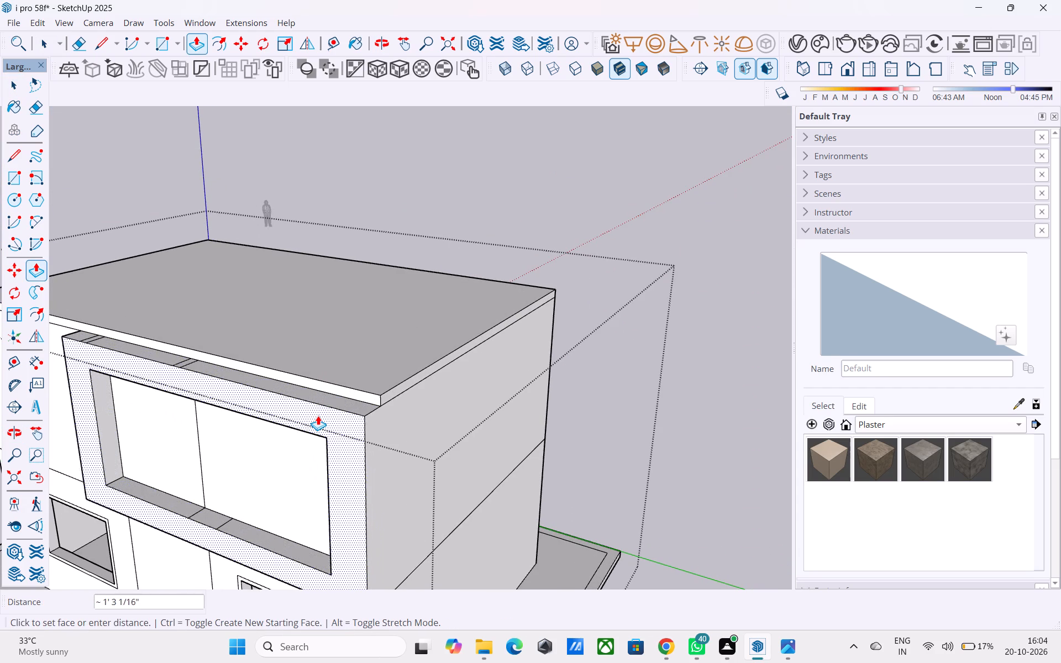
text(6")
key(Return)
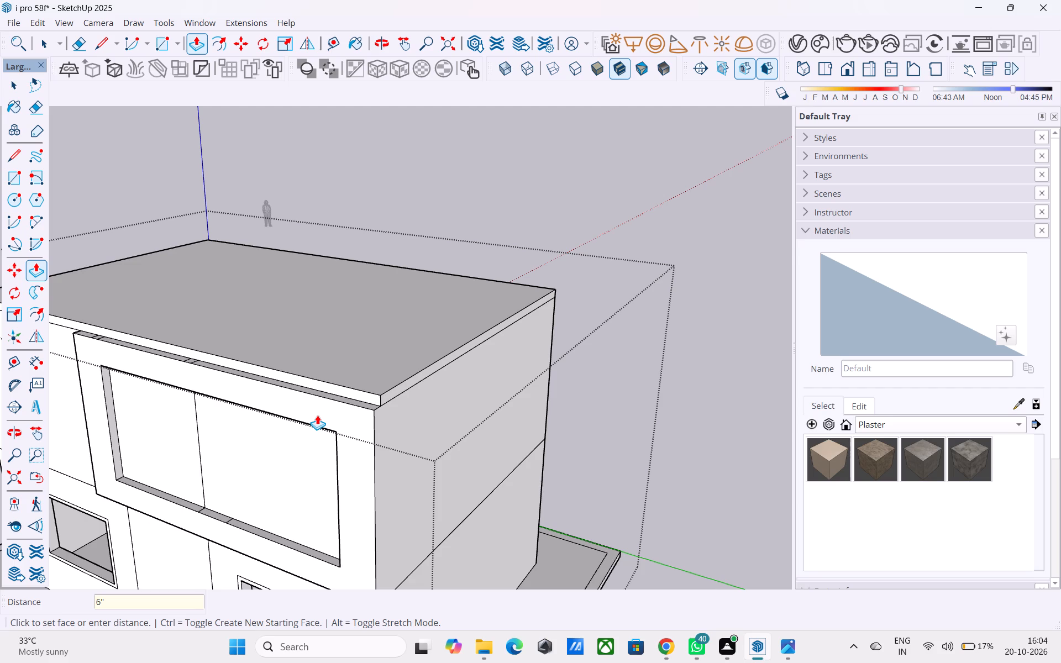
click(318, 412)
text(6")
key(Return)
key(space)
Copy the vertical divider line inside the framed recess 1.5' to the right, towards the house corner.
scroll(315, 418, down, 6)
middle_drag(305, 445, 307, 430)
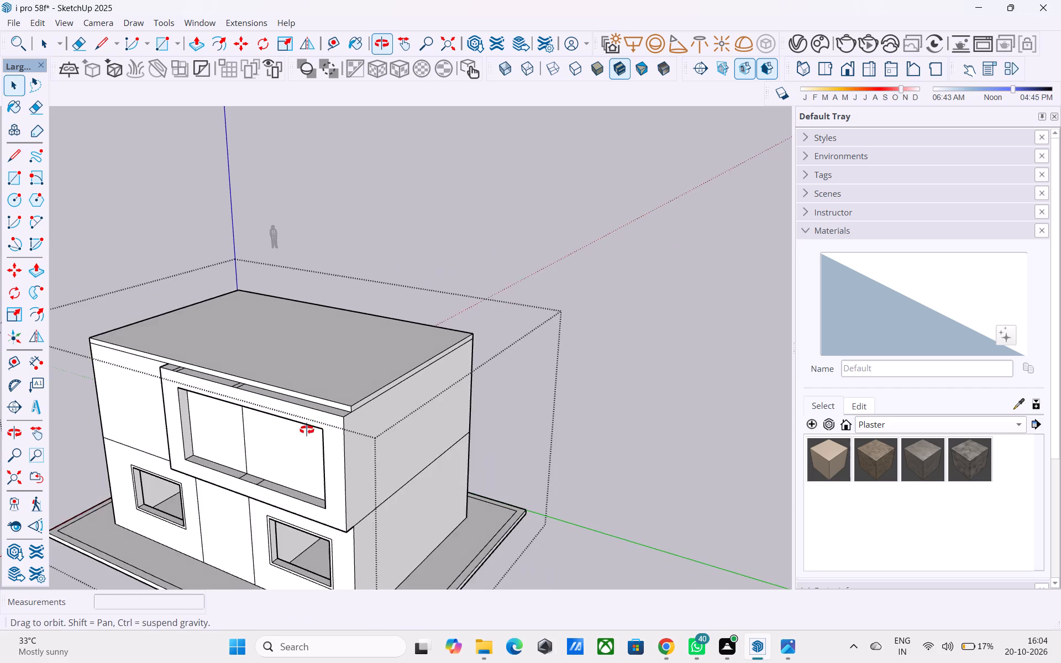
middle_drag(307, 430, 482, 342)
scroll(358, 369, up, 6)
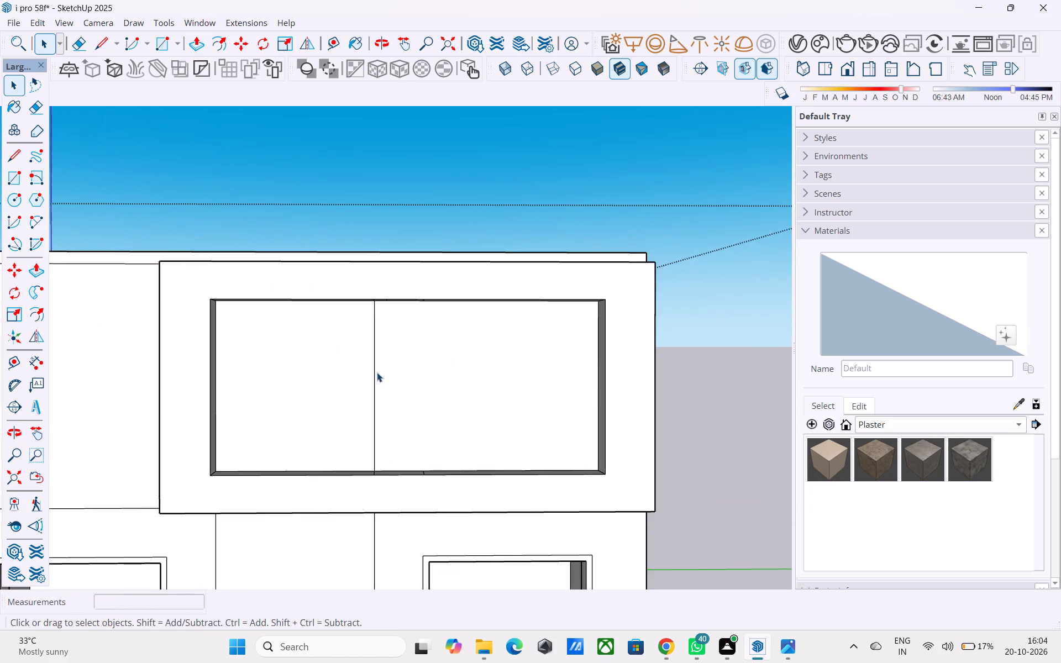
middle_drag(377, 371, 349, 314)
click(316, 291)
click(319, 294)
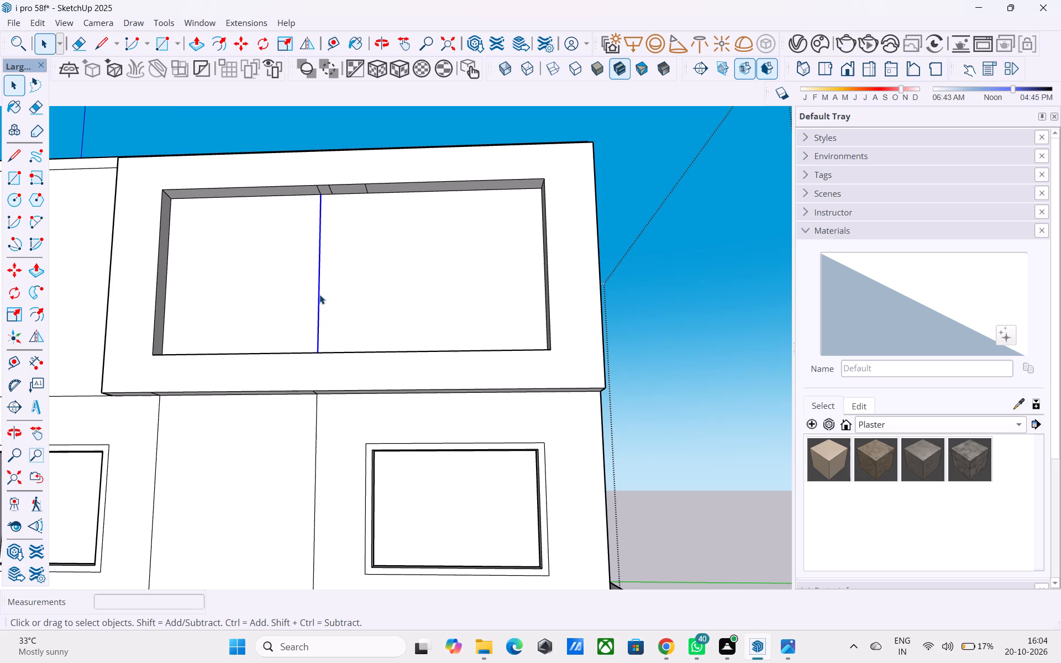
key(m)
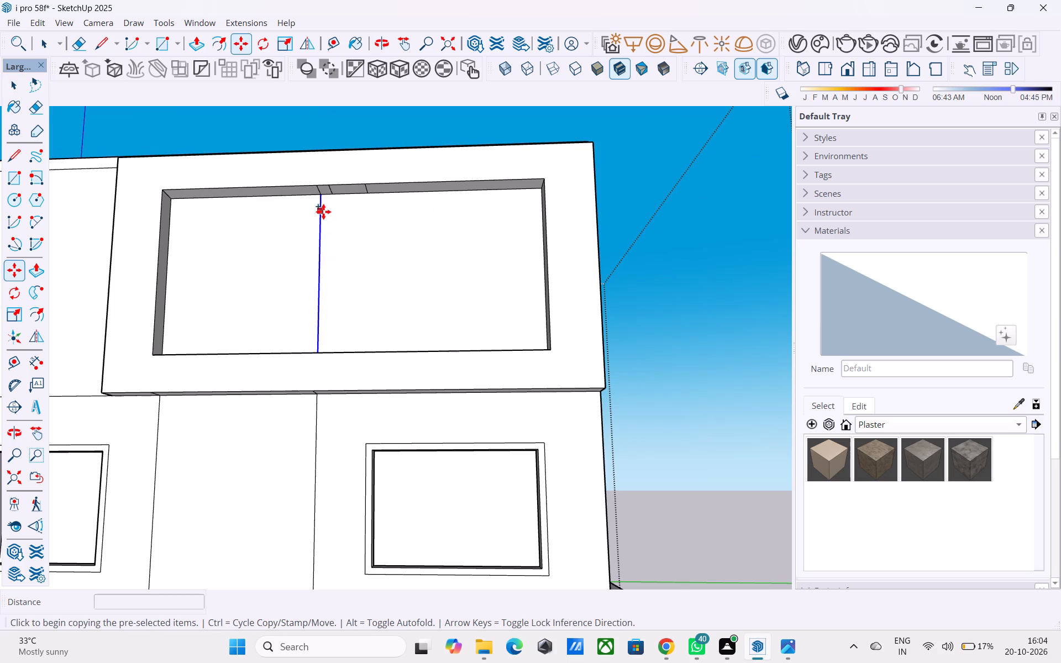
scroll(323, 212, up, 4)
click(322, 188)
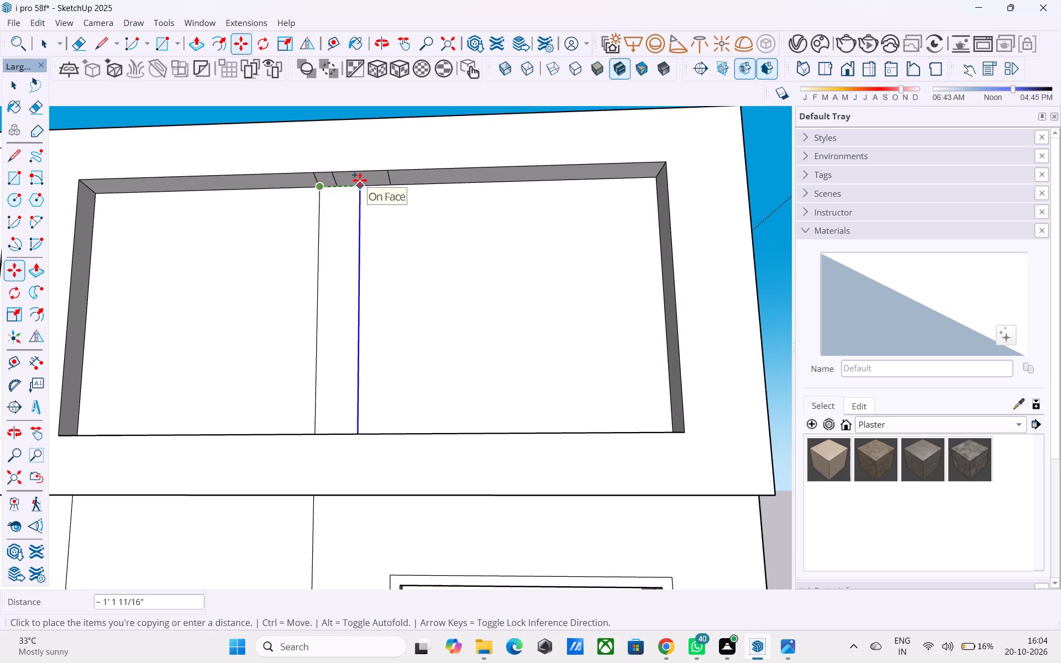
text(1.5')
key(Return)
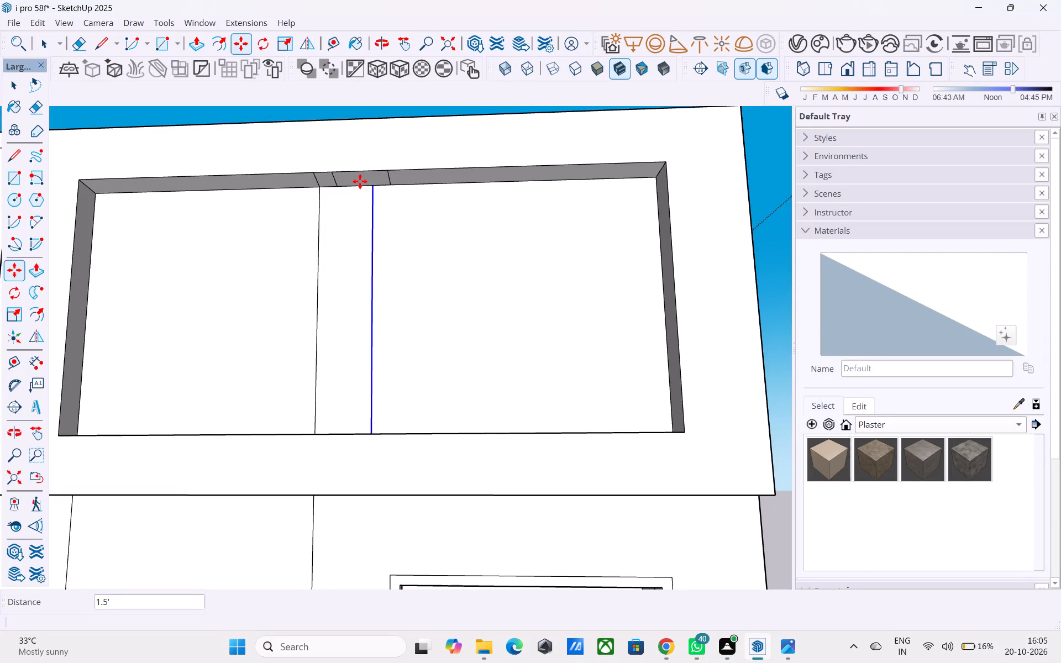
key(space)
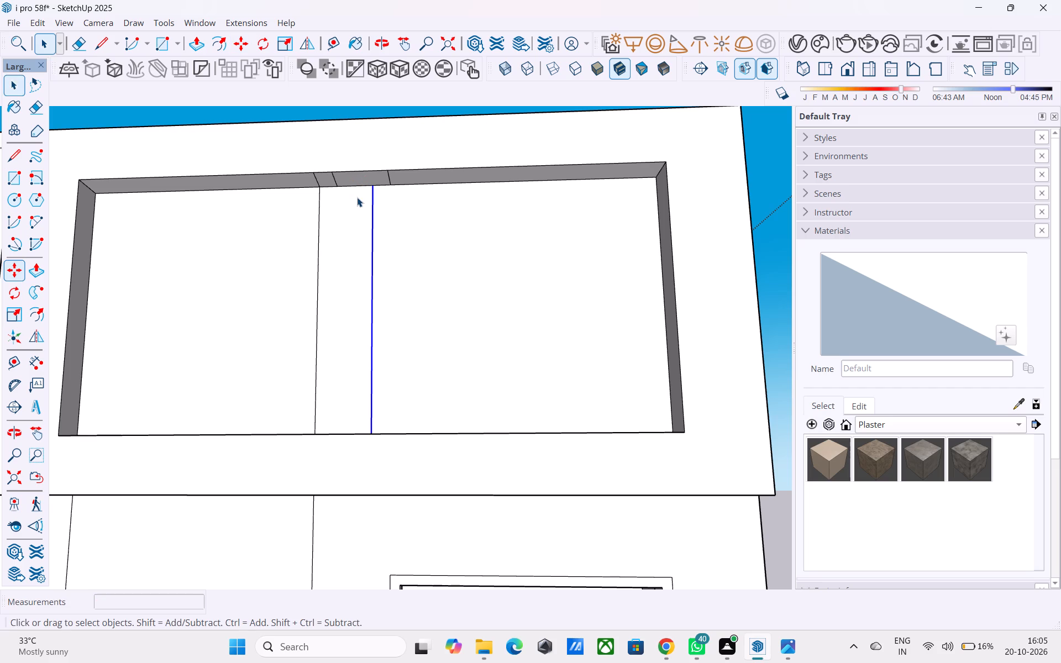
Push/Pull the narrow strip between the two vertical lines in the recess outward 6".
scroll(355, 208, down, 2)
middle_drag(353, 208, 354, 240)
click(353, 307)
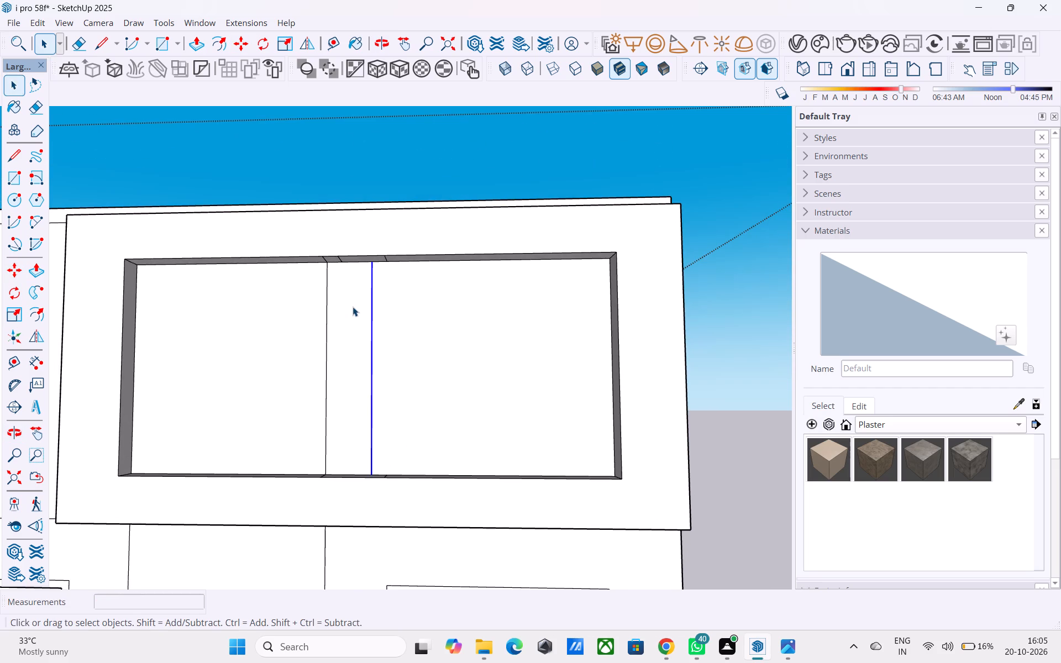
key(p)
click(352, 306)
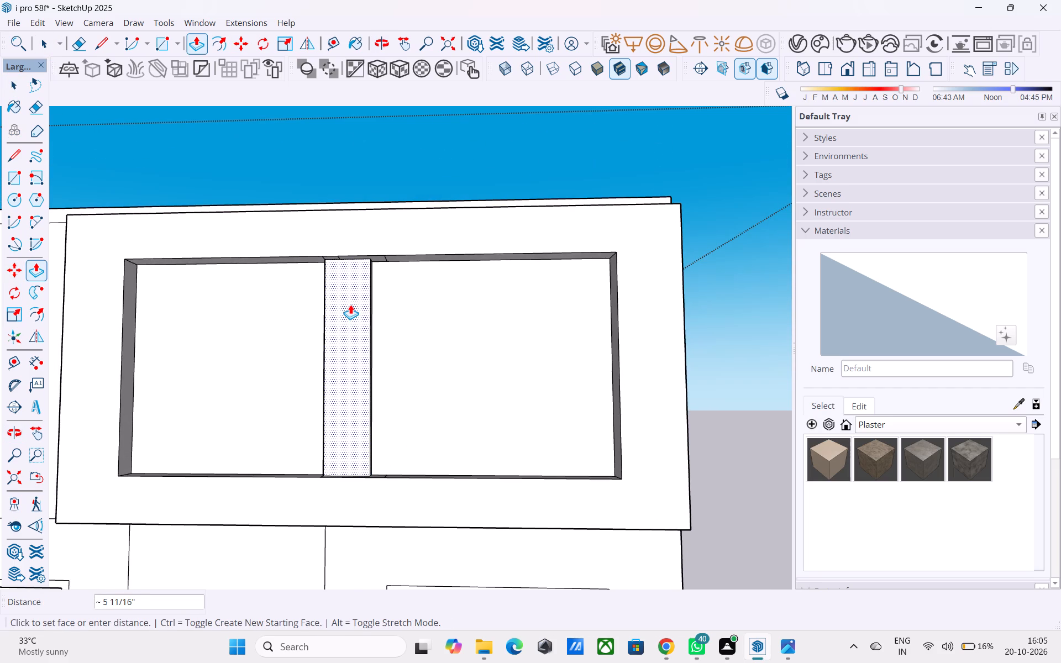
text(6")
key(Return)
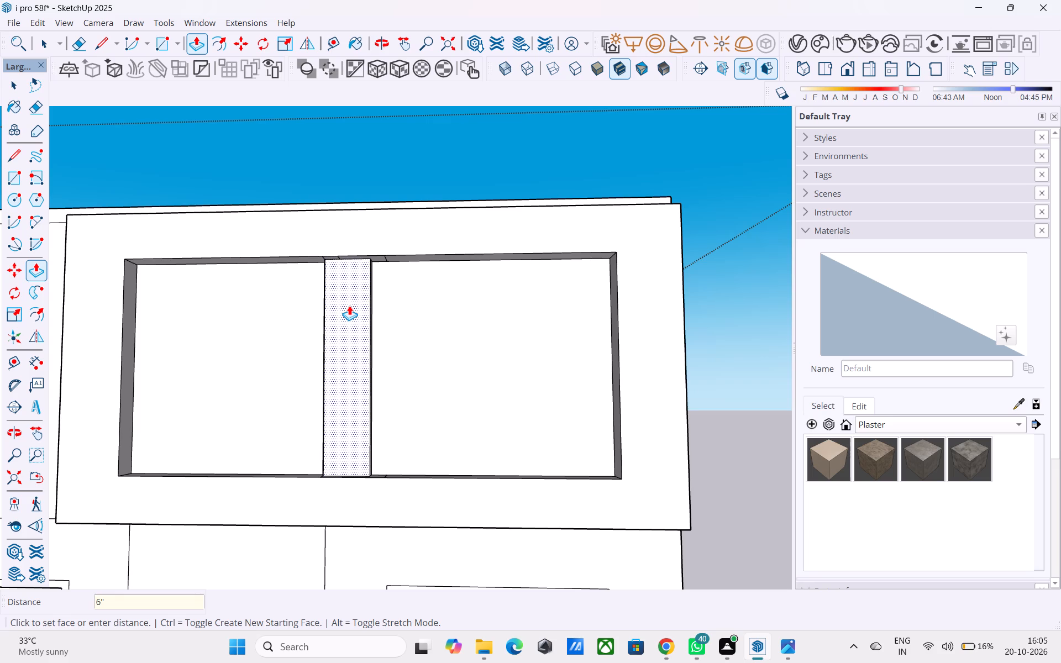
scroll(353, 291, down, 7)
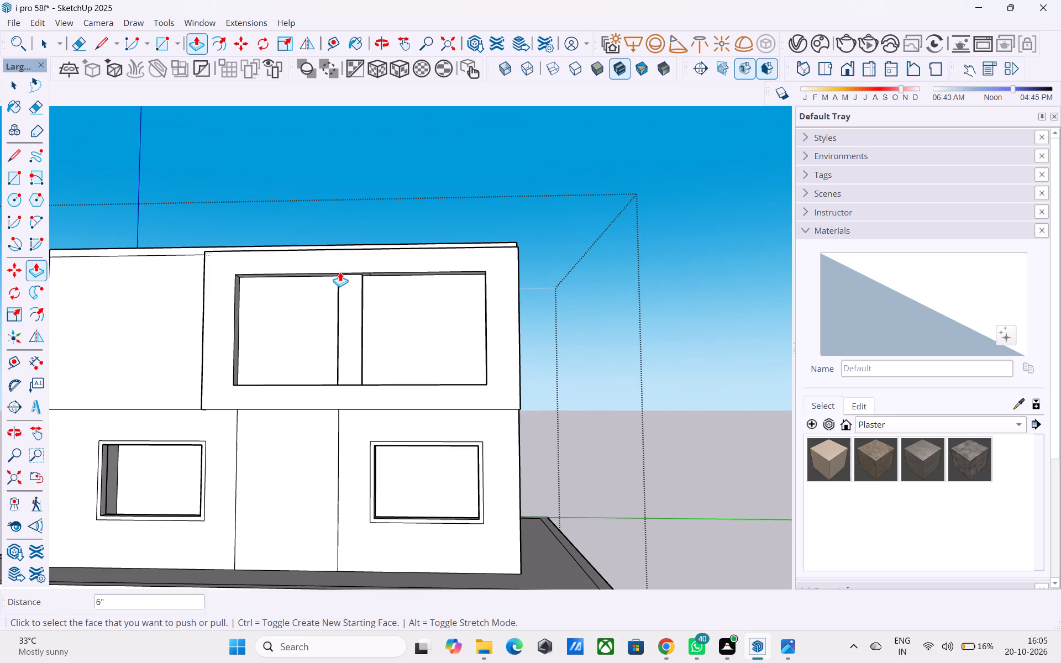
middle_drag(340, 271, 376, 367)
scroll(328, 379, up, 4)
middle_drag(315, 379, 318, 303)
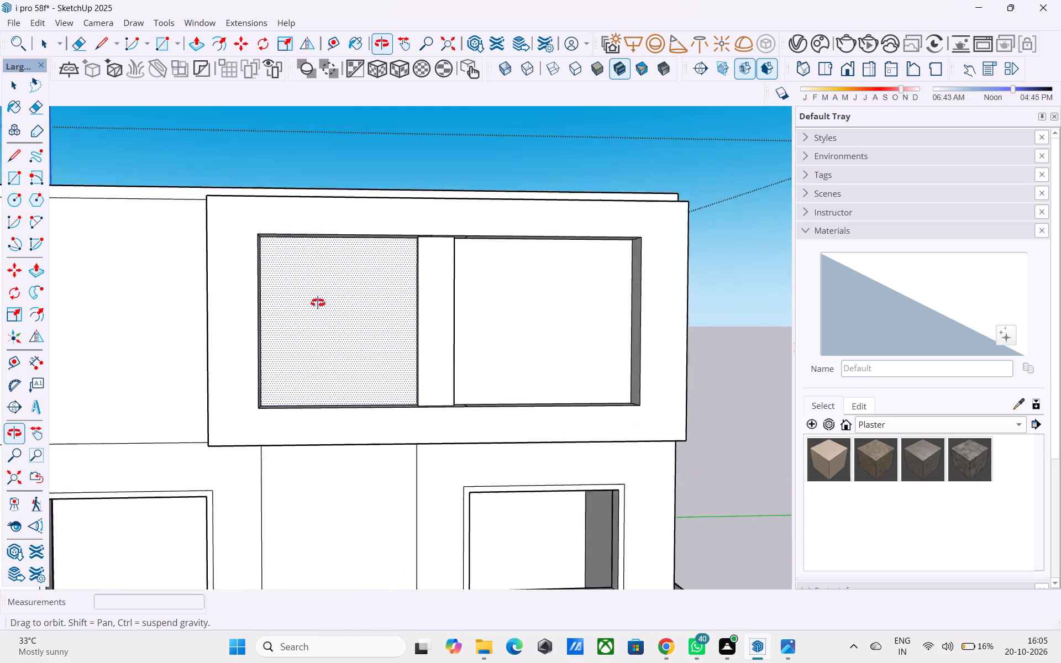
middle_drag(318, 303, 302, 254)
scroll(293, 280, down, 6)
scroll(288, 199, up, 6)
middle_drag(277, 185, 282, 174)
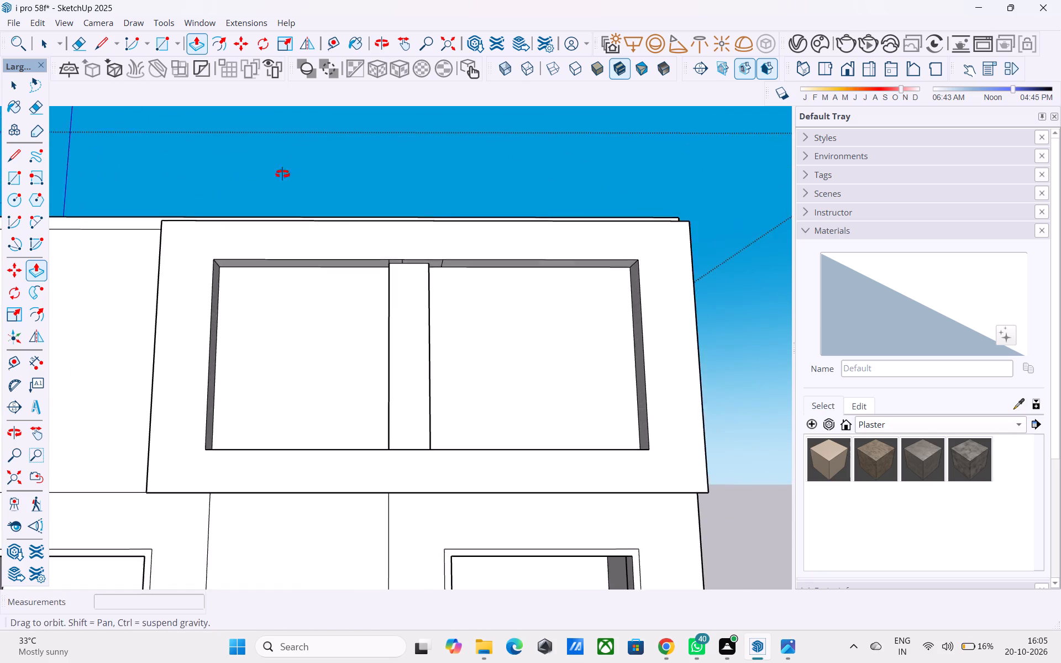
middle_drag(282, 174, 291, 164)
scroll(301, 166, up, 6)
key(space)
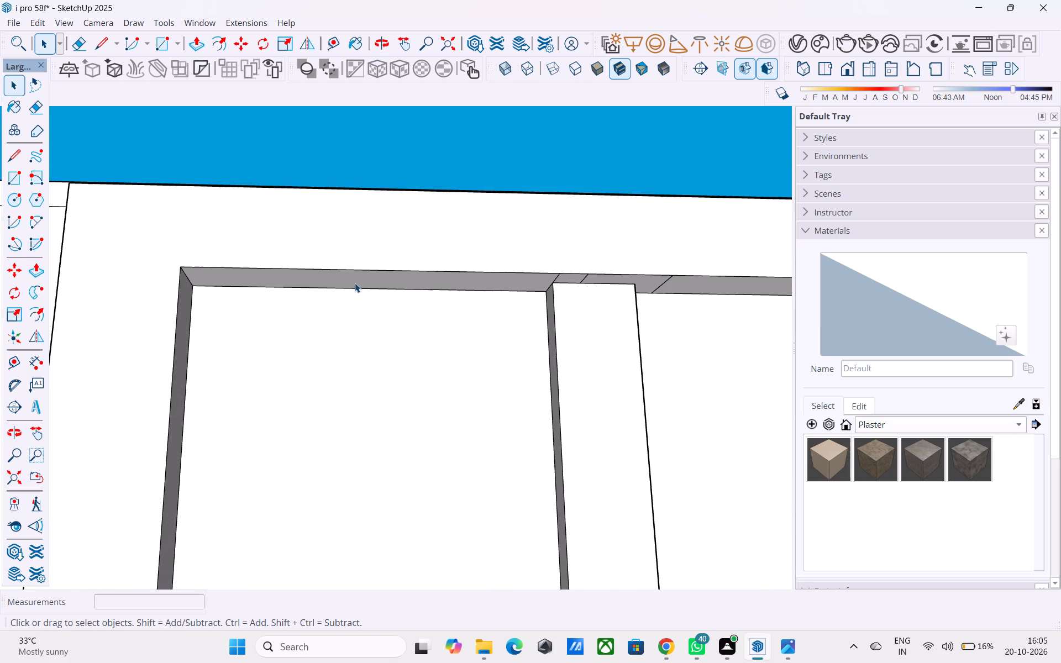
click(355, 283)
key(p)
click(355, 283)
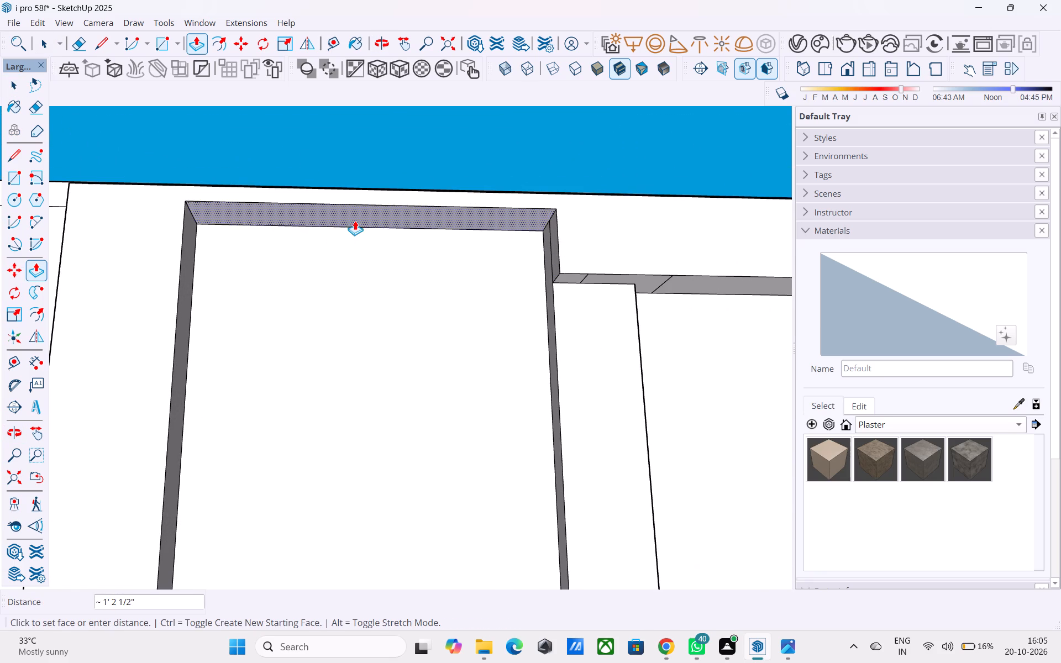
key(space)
Push/Pull the top inner face of the frame above the left recessed panel upward 1'.
click(440, 278)
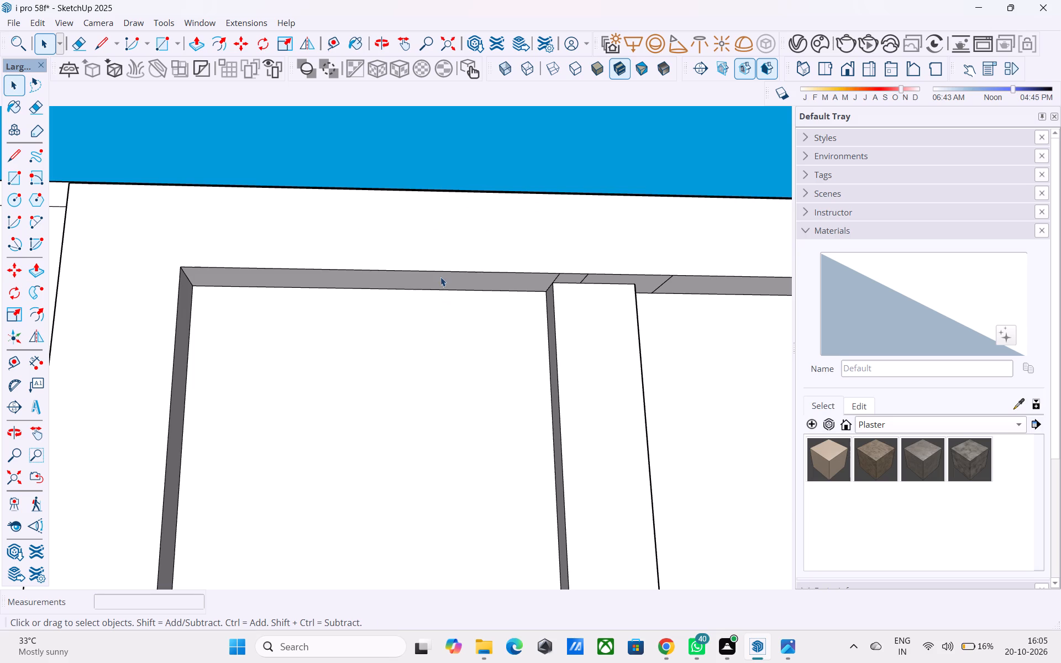
key(p)
click(441, 281)
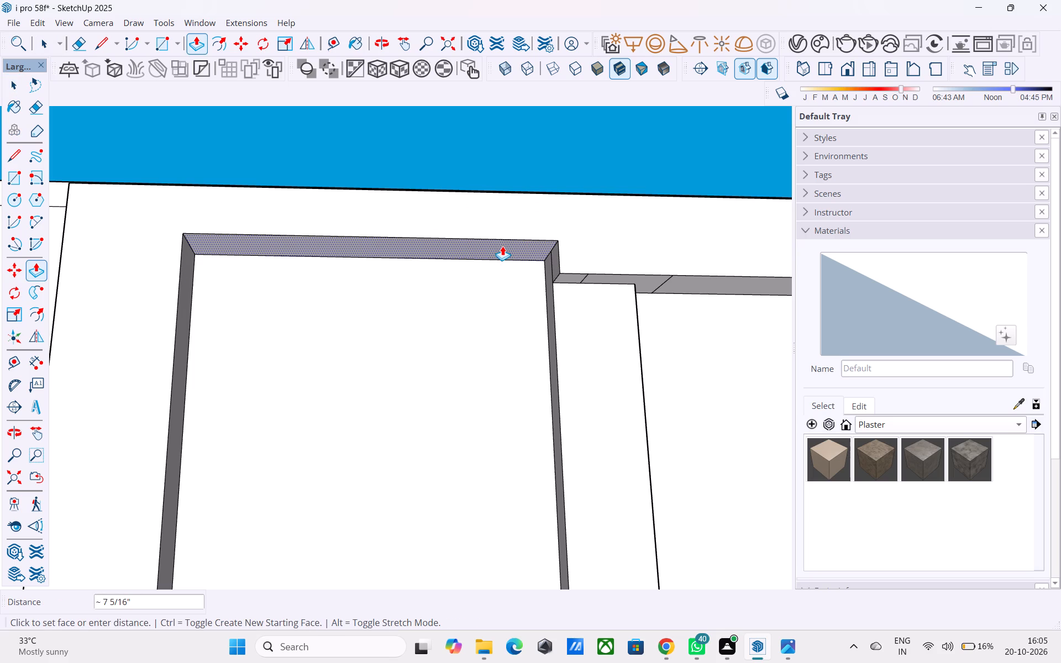
text(1')
key(Return)
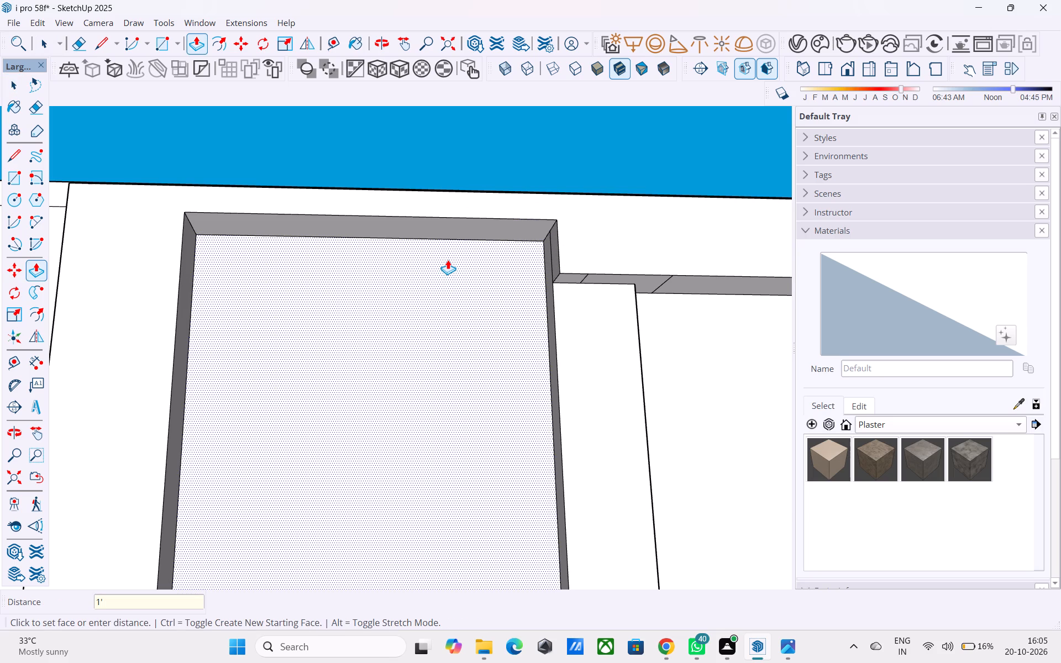
Examine the upper front frame and its recessed panels from the front and from above the roof.
scroll(448, 260, down, 2)
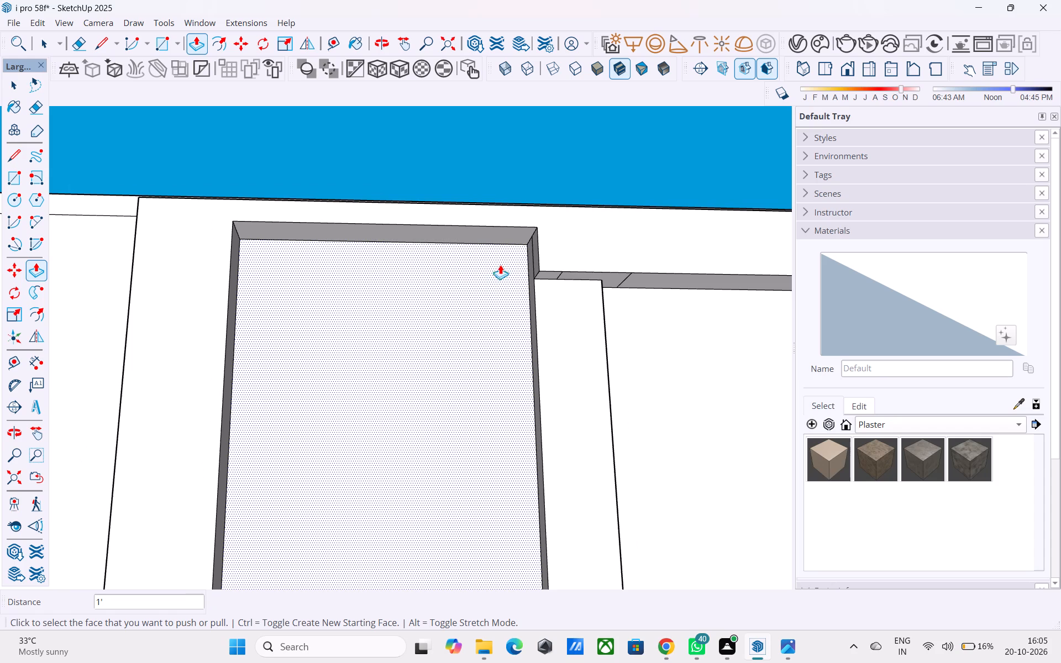
scroll(443, 269, down, 3)
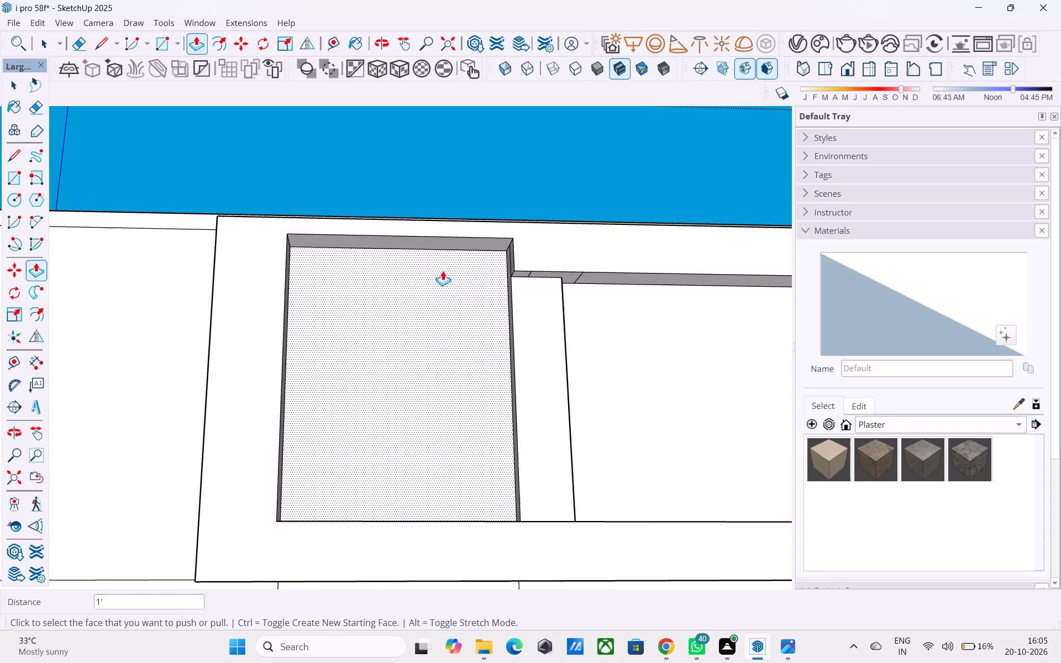
scroll(508, 254, down, 2)
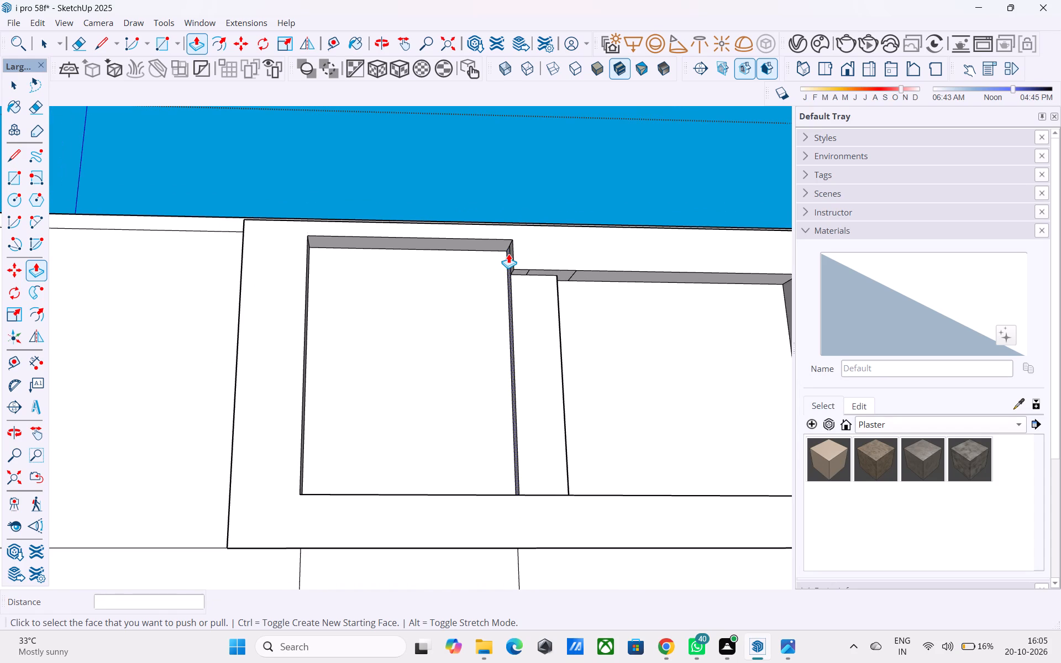
scroll(508, 254, down, 4)
middle_drag(508, 254, 501, 391)
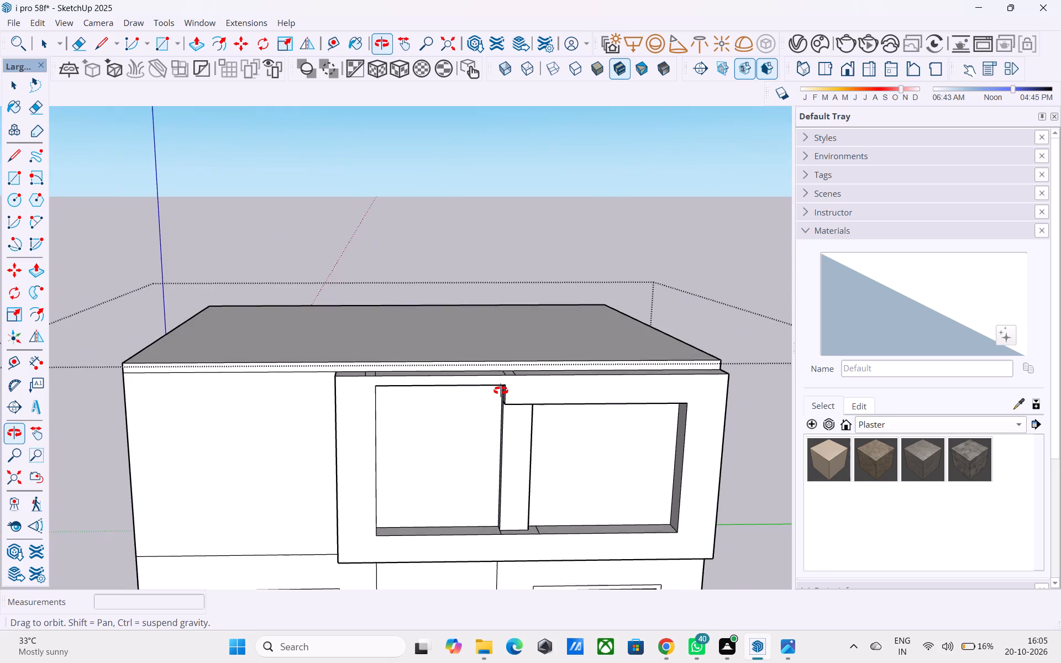
middle_drag(501, 391, 557, 463)
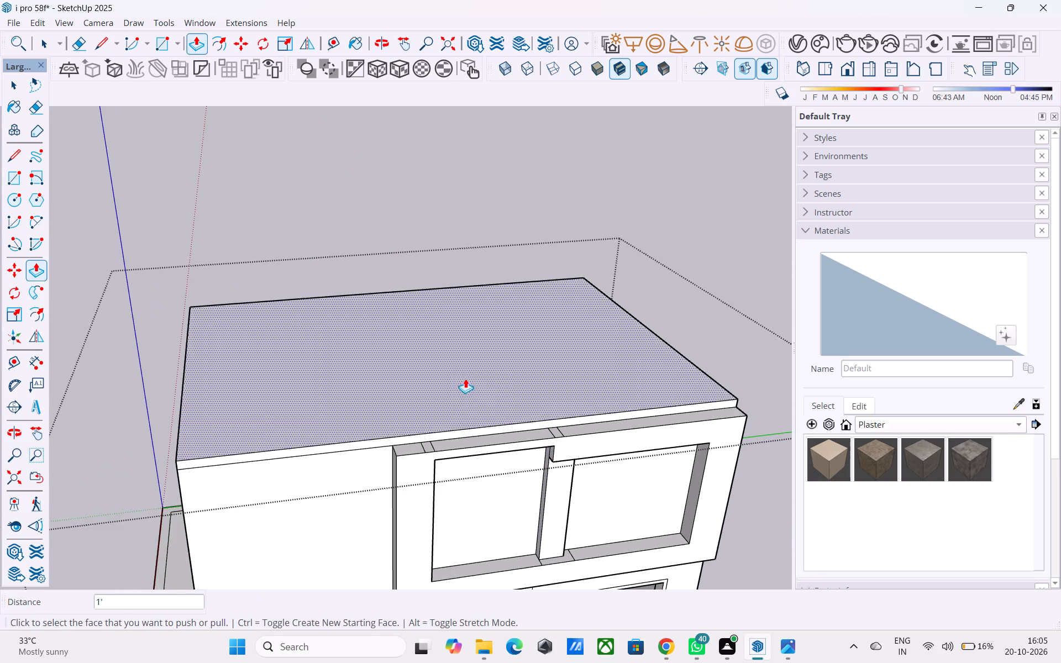
Erase the short lines crossing the top face of the projecting upper frame so it forms one continuous strip.
scroll(459, 373, up, 5)
scroll(411, 334, down, 6)
middle_drag(478, 402, 585, 384)
scroll(370, 315, up, 5)
scroll(358, 317, down, 6)
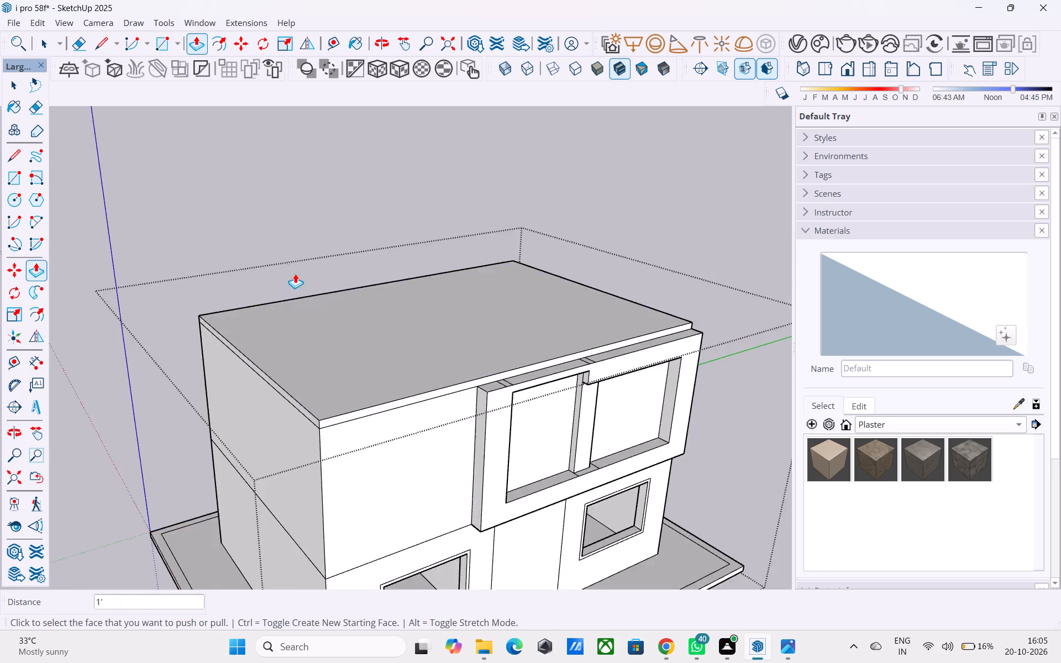
scroll(295, 273, down, 5)
middle_drag(459, 299, 322, 182)
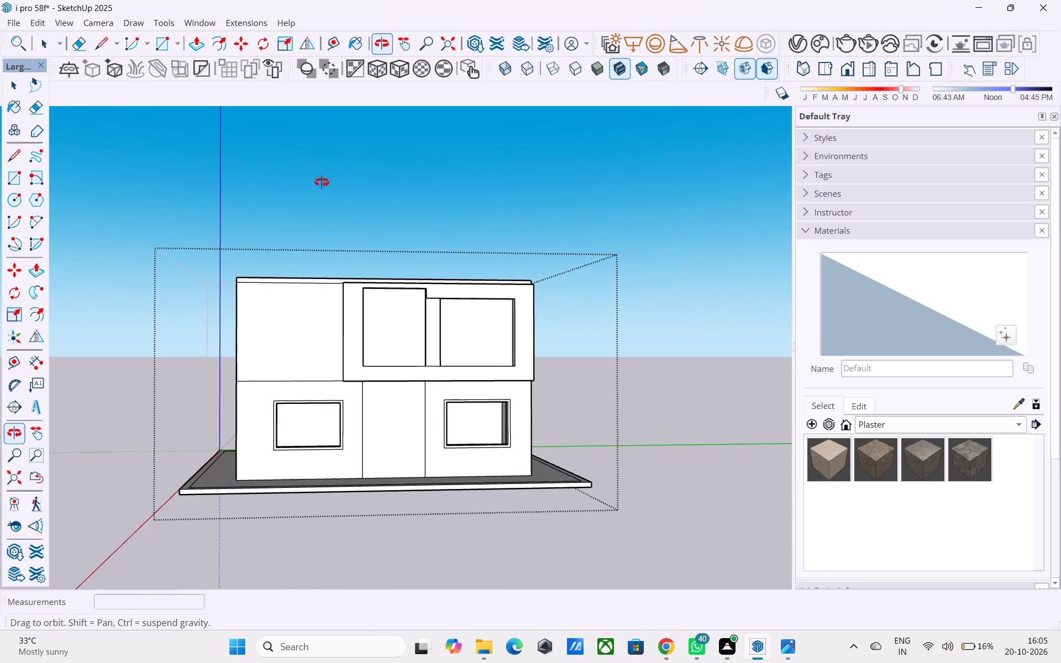
middle_drag(322, 182, 327, 280)
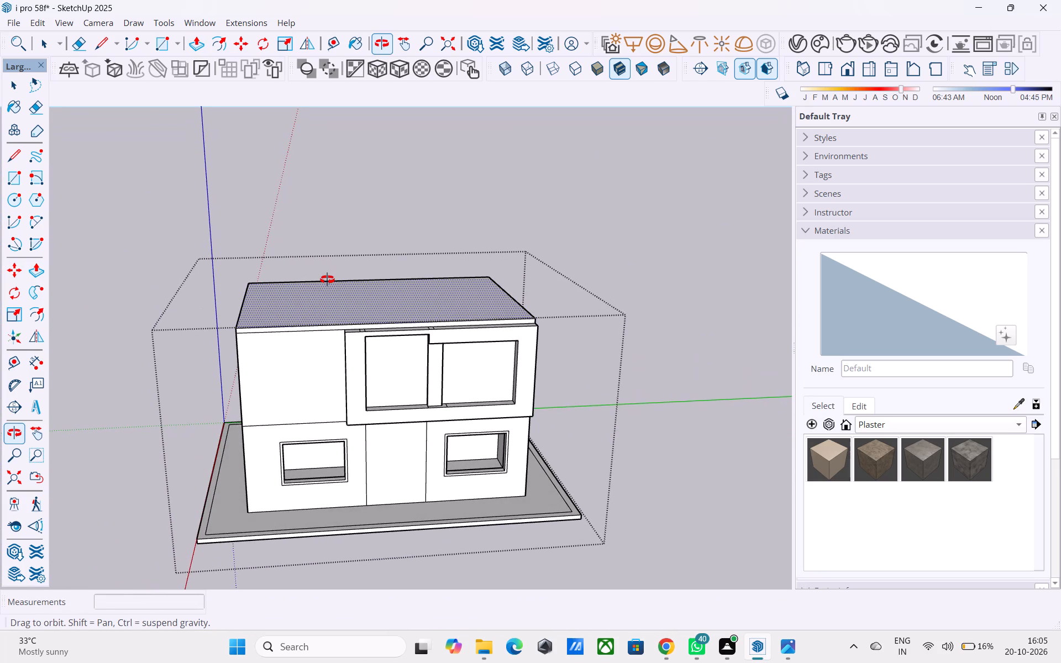
middle_drag(327, 280, 461, 421)
scroll(477, 411, up, 6)
scroll(412, 380, up, 1)
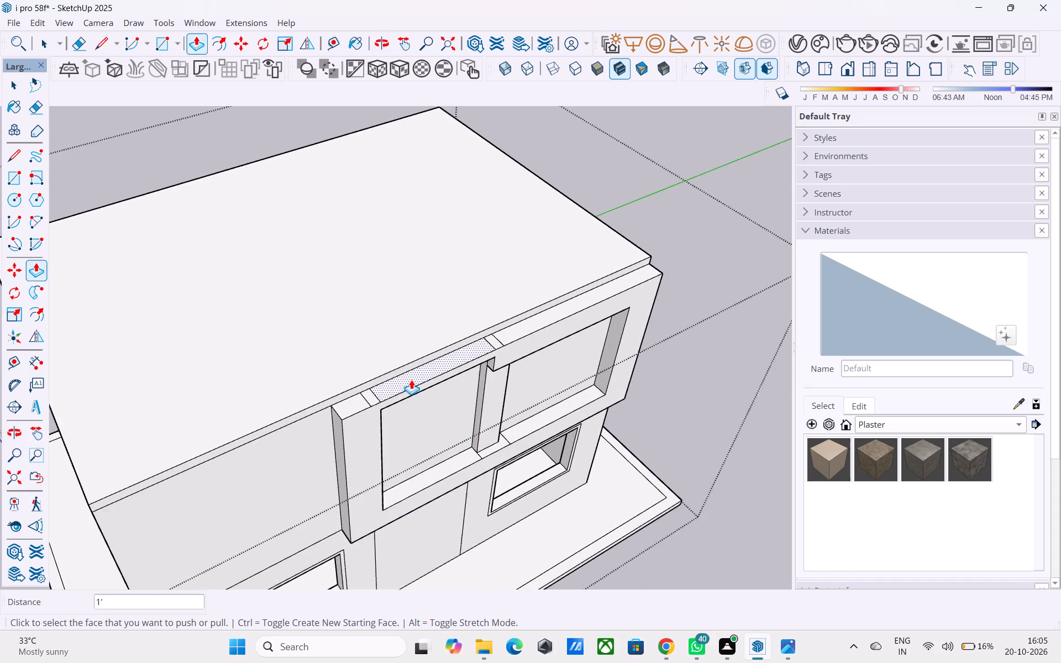
middle_drag(410, 380, 395, 373)
scroll(396, 376, up, 4)
key(e)
scroll(353, 383, up, 5)
click(308, 409)
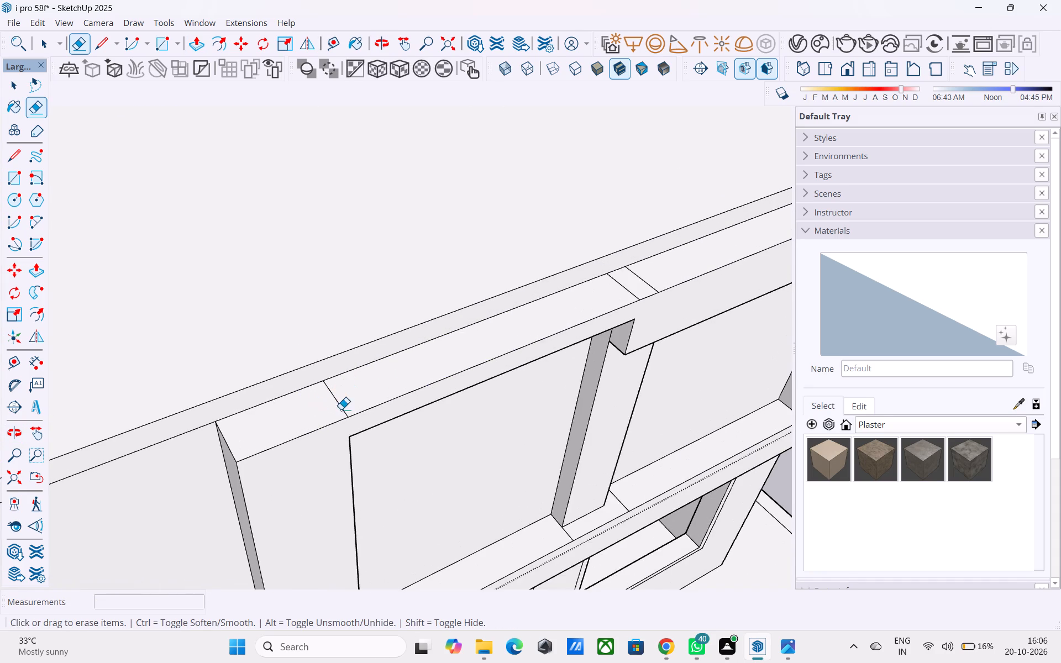
drag(341, 409, 353, 406)
drag(626, 294, 635, 287)
drag(641, 284, 671, 275)
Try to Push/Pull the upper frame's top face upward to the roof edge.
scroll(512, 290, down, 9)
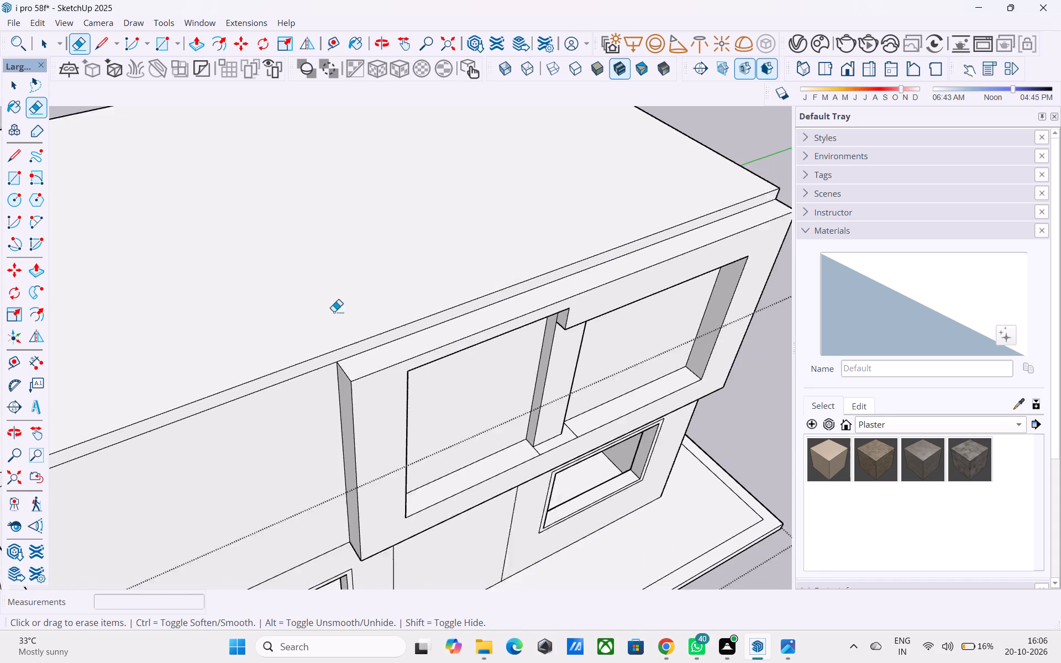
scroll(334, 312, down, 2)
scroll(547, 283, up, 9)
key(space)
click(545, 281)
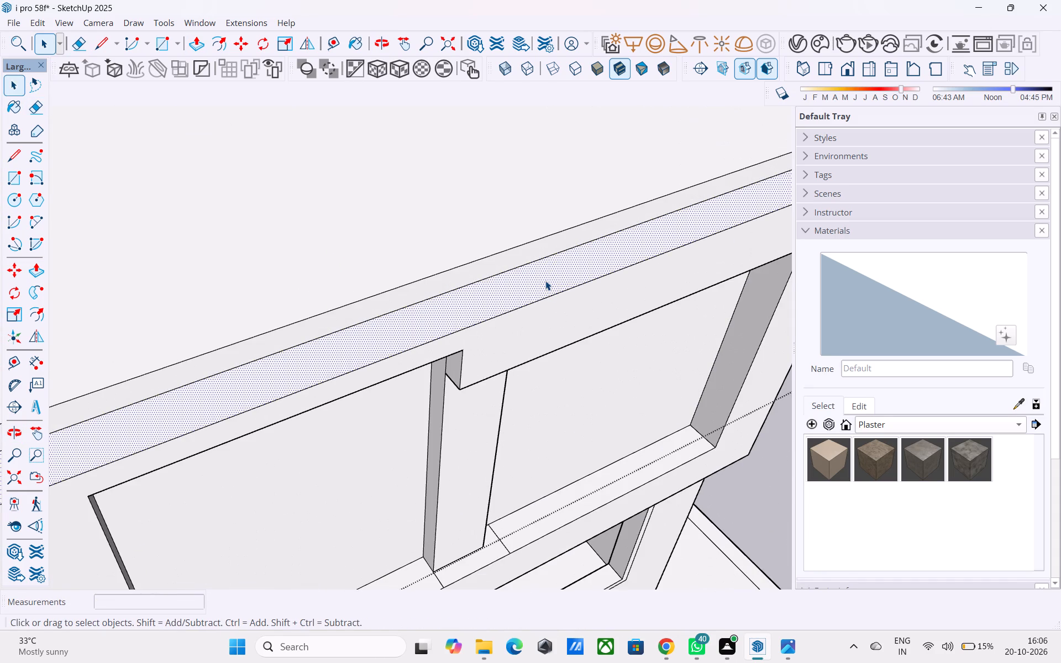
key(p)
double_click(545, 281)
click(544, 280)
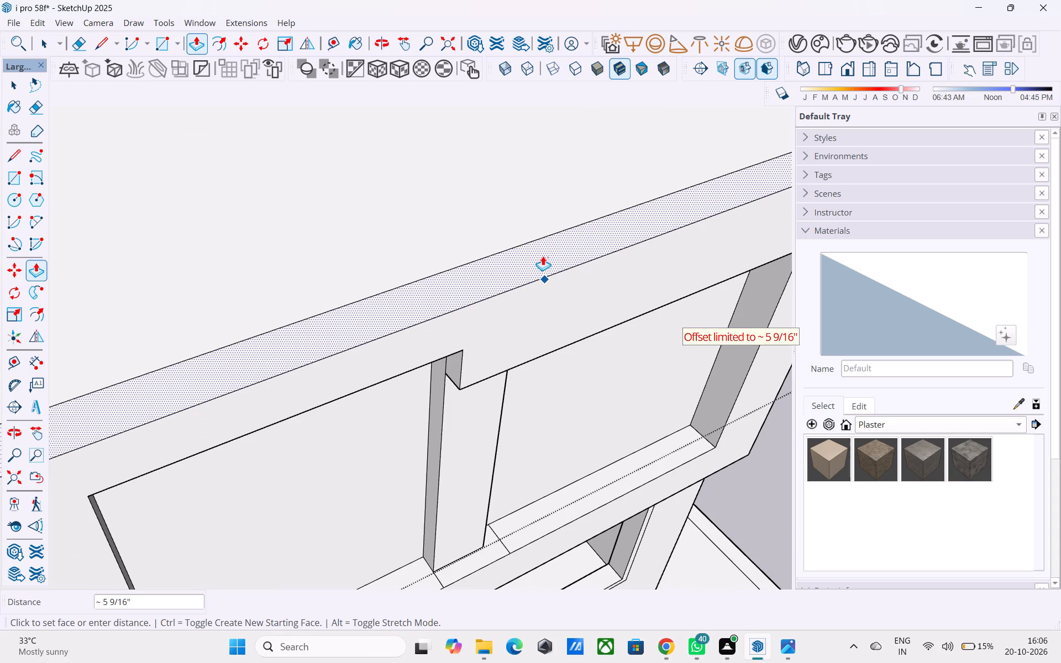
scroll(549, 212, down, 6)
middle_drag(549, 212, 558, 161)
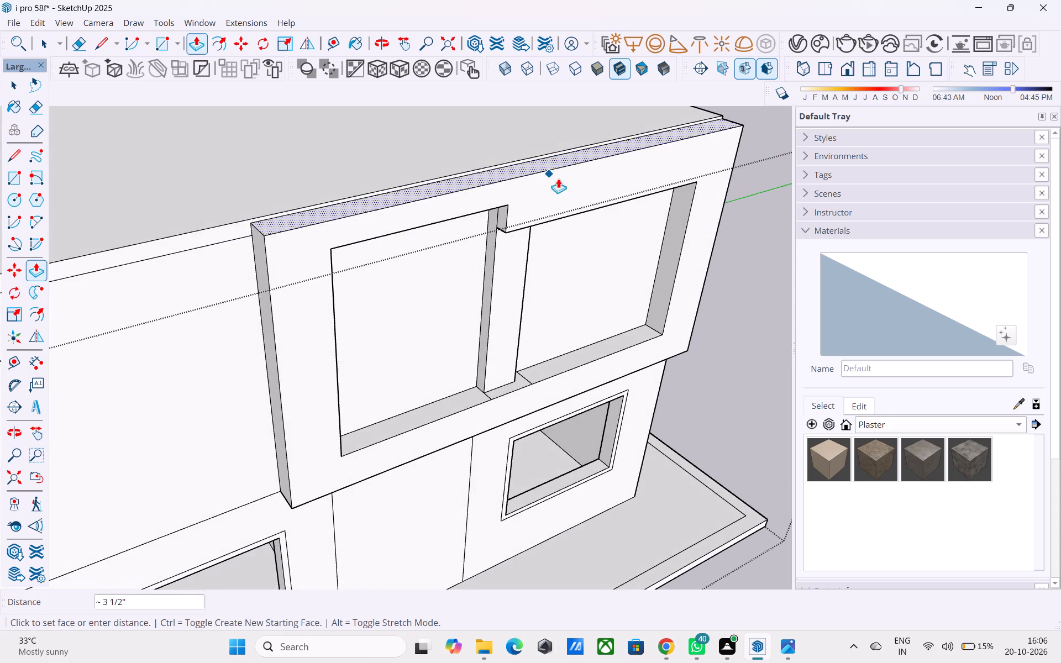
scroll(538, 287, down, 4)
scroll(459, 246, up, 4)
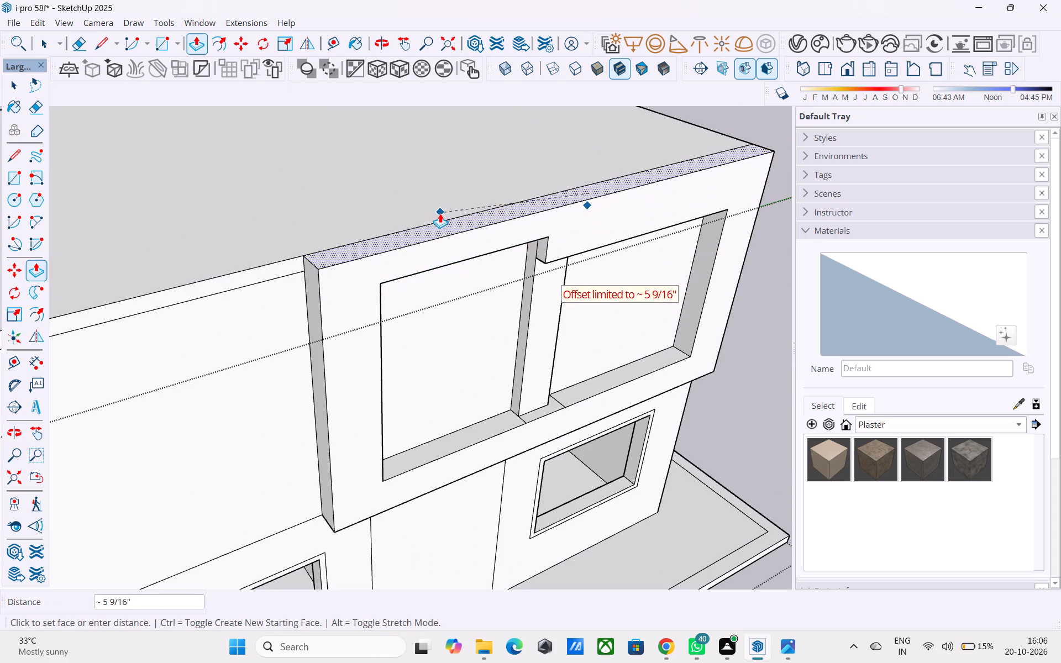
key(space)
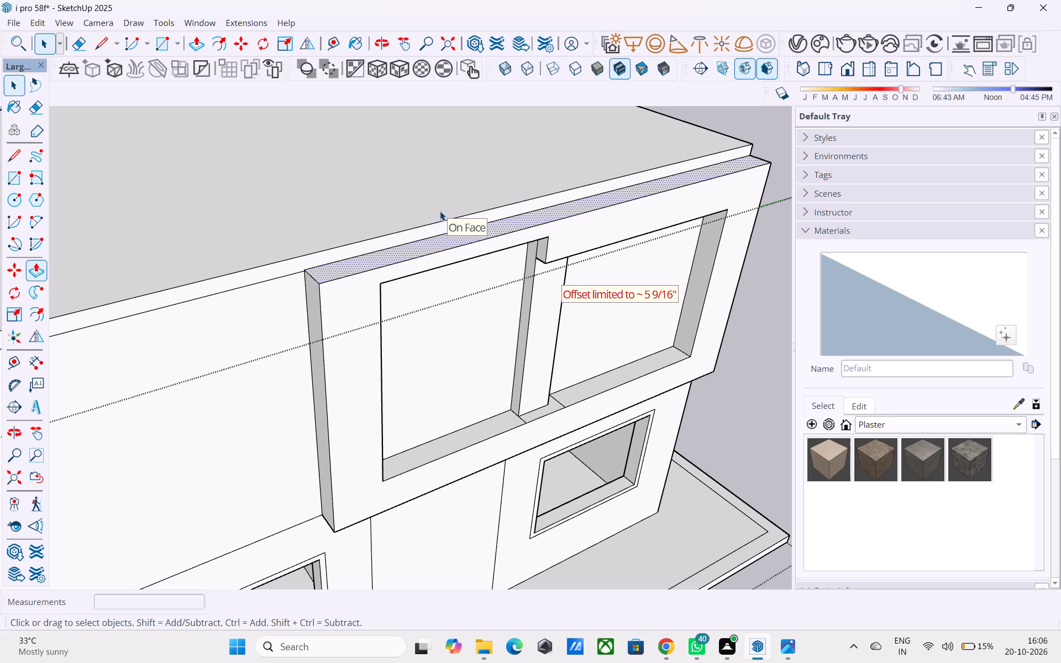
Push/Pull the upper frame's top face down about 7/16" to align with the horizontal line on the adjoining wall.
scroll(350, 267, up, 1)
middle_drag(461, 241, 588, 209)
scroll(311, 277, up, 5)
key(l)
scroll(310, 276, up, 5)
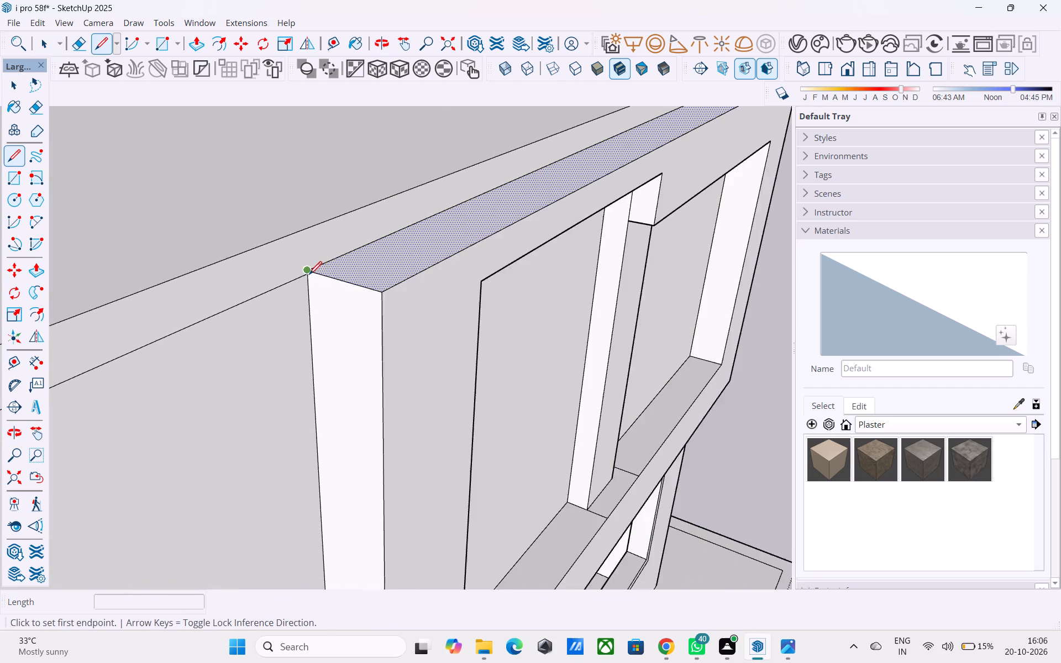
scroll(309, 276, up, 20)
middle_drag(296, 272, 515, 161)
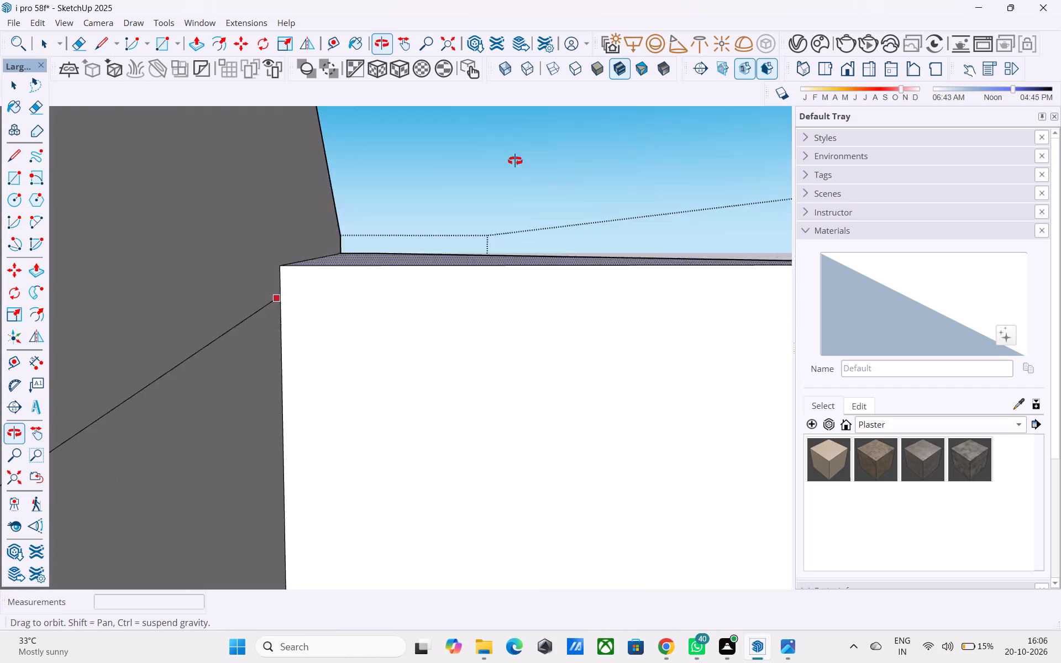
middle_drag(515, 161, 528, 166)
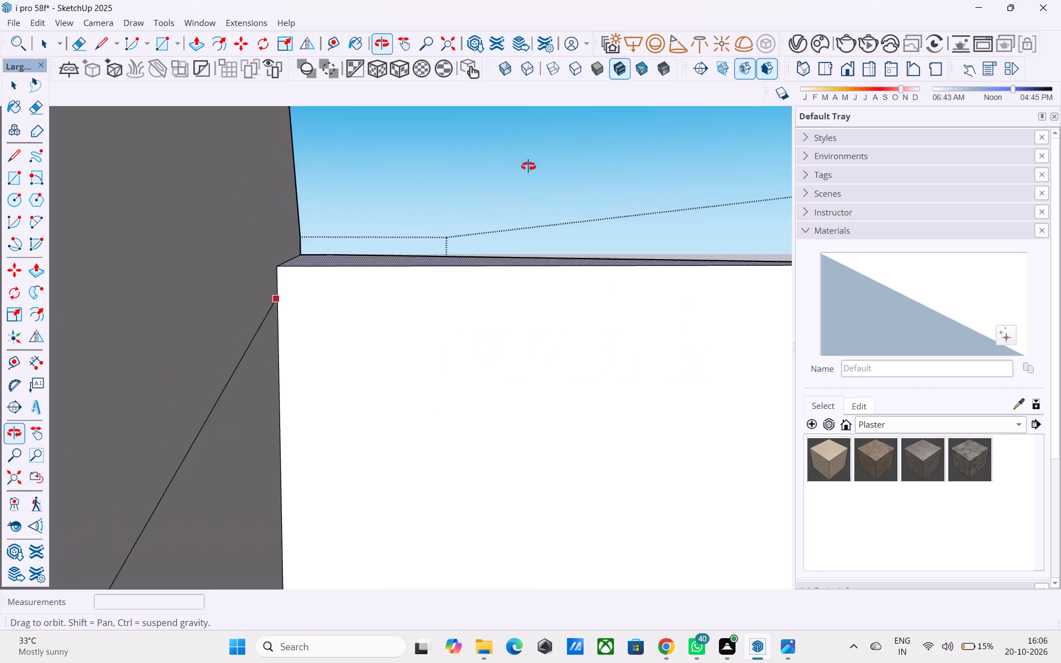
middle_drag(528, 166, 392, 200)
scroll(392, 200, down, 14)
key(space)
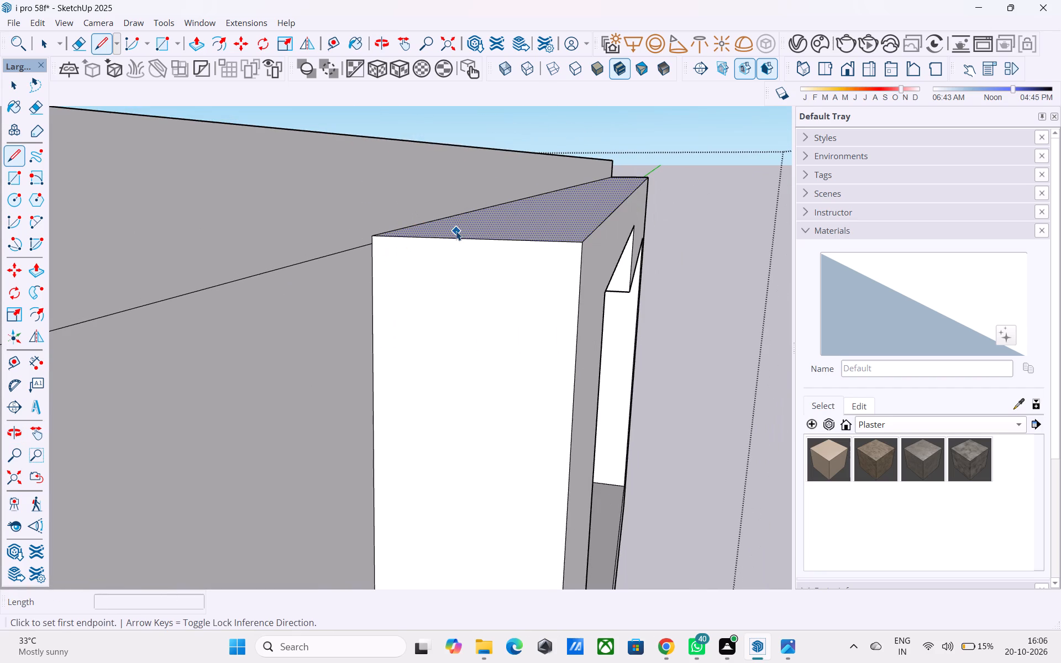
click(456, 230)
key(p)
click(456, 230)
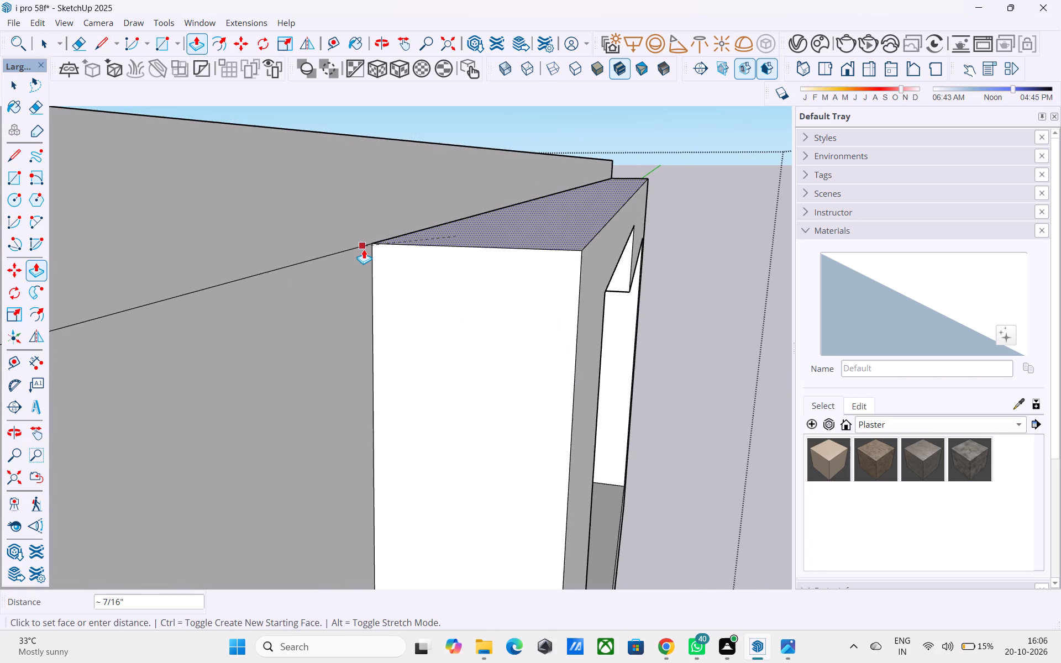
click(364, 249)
Push/Pull the upper frame's top face up 6" to the roof's top edge.
key(space)
click(442, 238)
key(p)
click(442, 238)
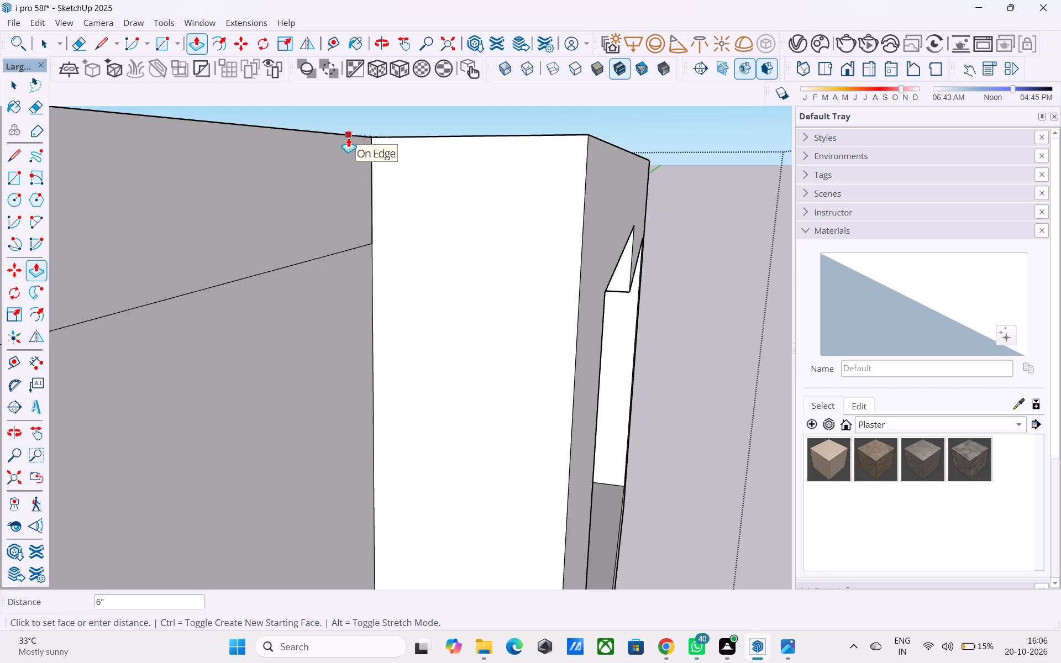
scroll(349, 149, down, 3)
middle_drag(360, 214, 363, 299)
click(291, 163)
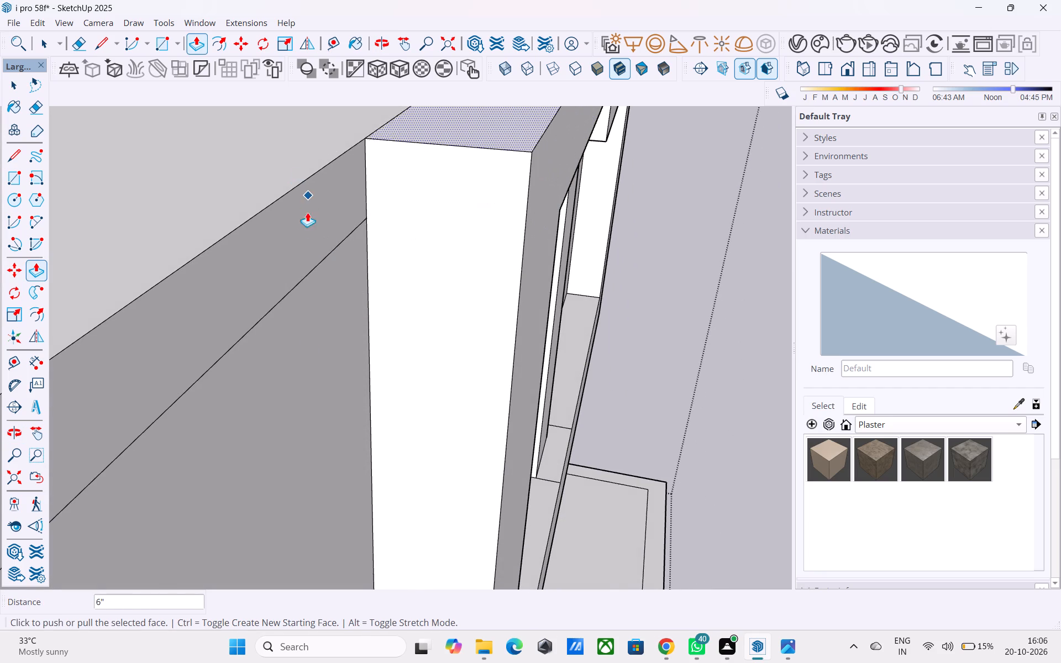
Push/Pull the upper frame's top face another 6" upward, above the roof surface.
scroll(303, 286, down, 9)
middle_drag(380, 343, 374, 349)
click(396, 243)
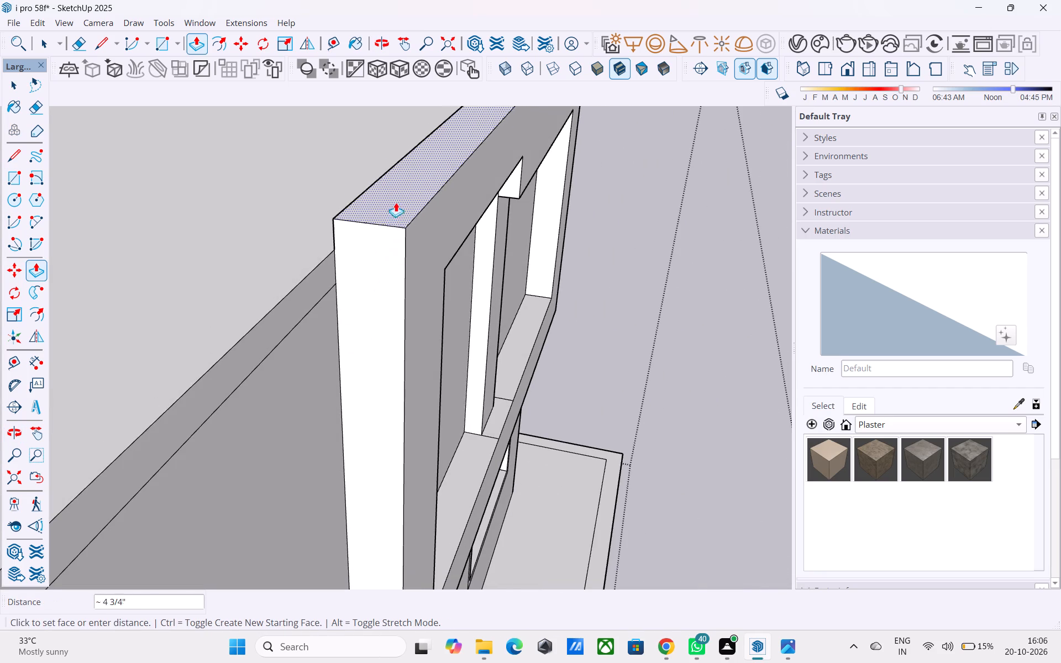
text(6")
key(Return)
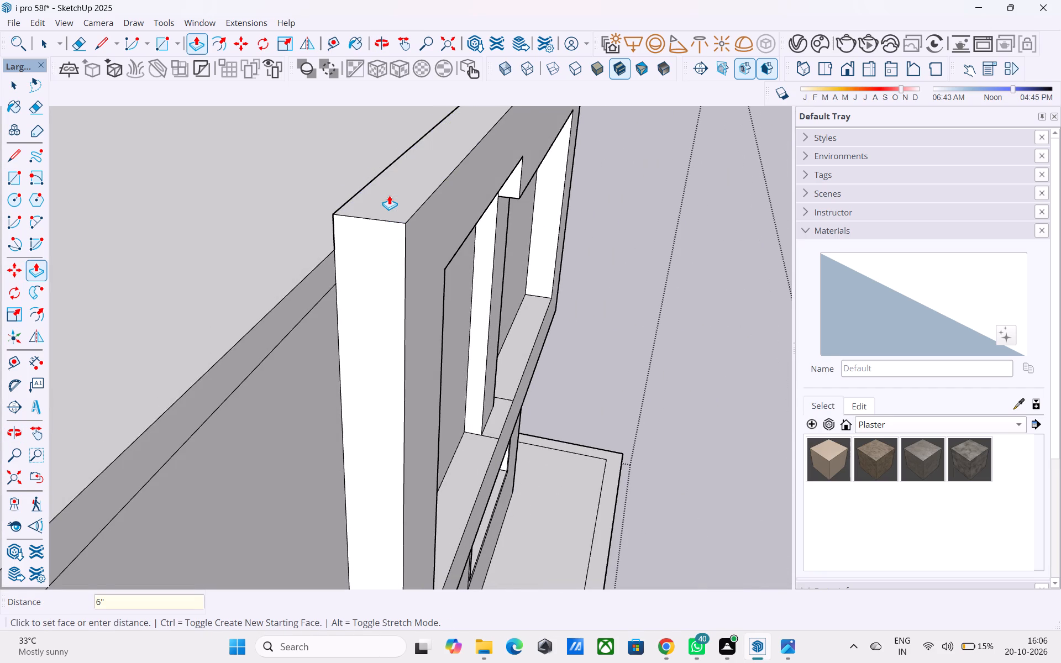
Erase the two short lines crossing the underside of the frame's top beside the central mullion.
scroll(476, 347, down, 7)
middle_drag(533, 355, 433, 324)
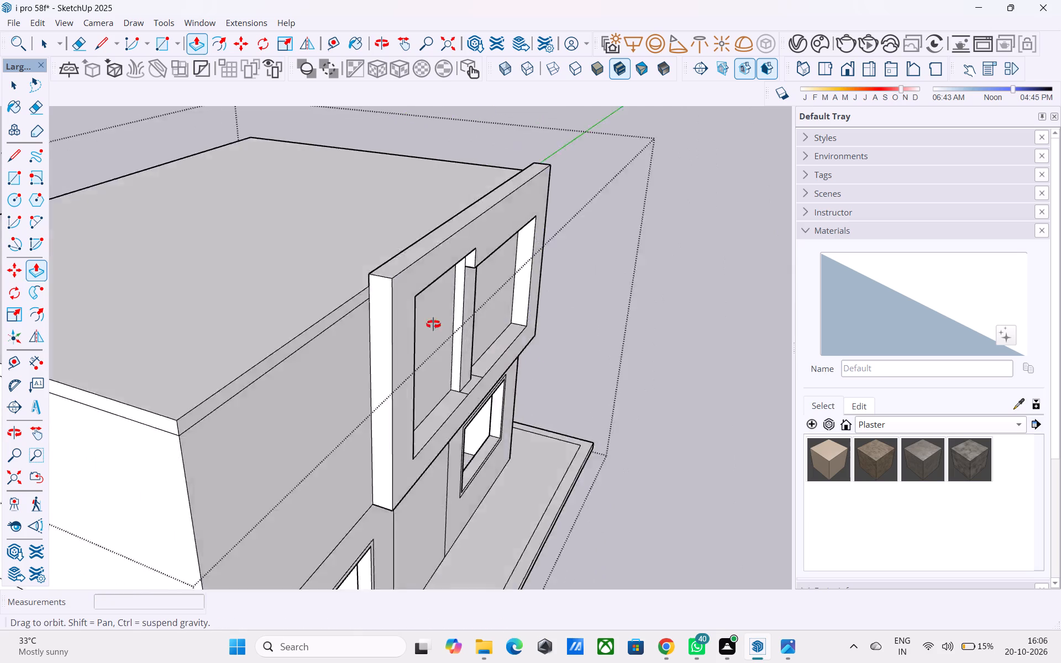
middle_drag(433, 324, 625, 304)
scroll(635, 300, down, 5)
middle_drag(628, 324, 344, 260)
scroll(432, 229, up, 6)
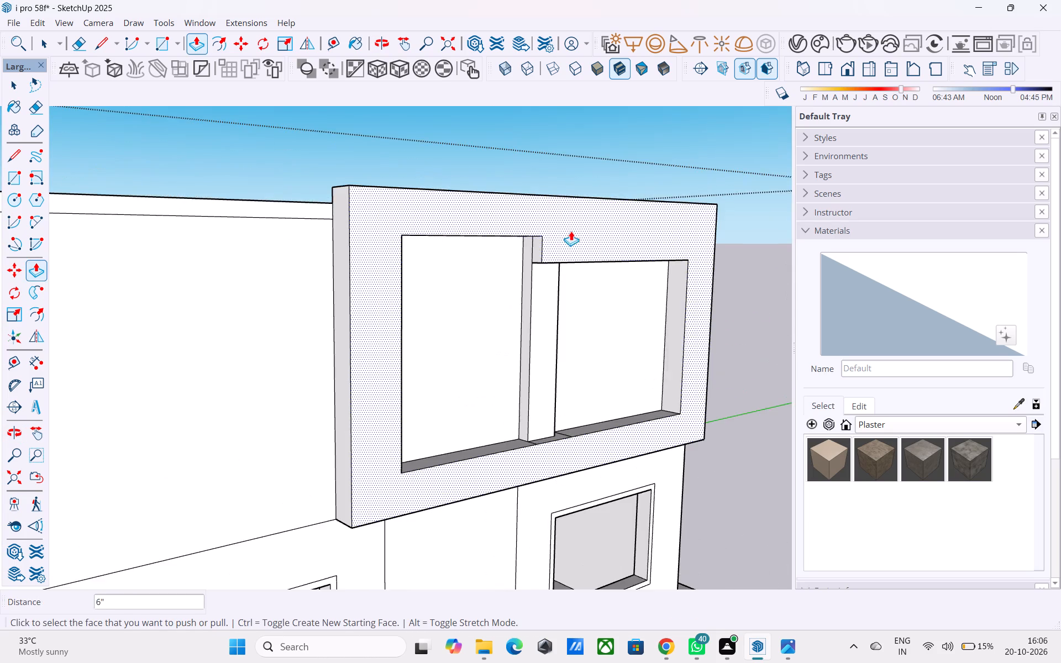
middle_drag(564, 230, 286, 186)
scroll(275, 169, down, 5)
scroll(603, 307, up, 7)
scroll(469, 228, down, 4)
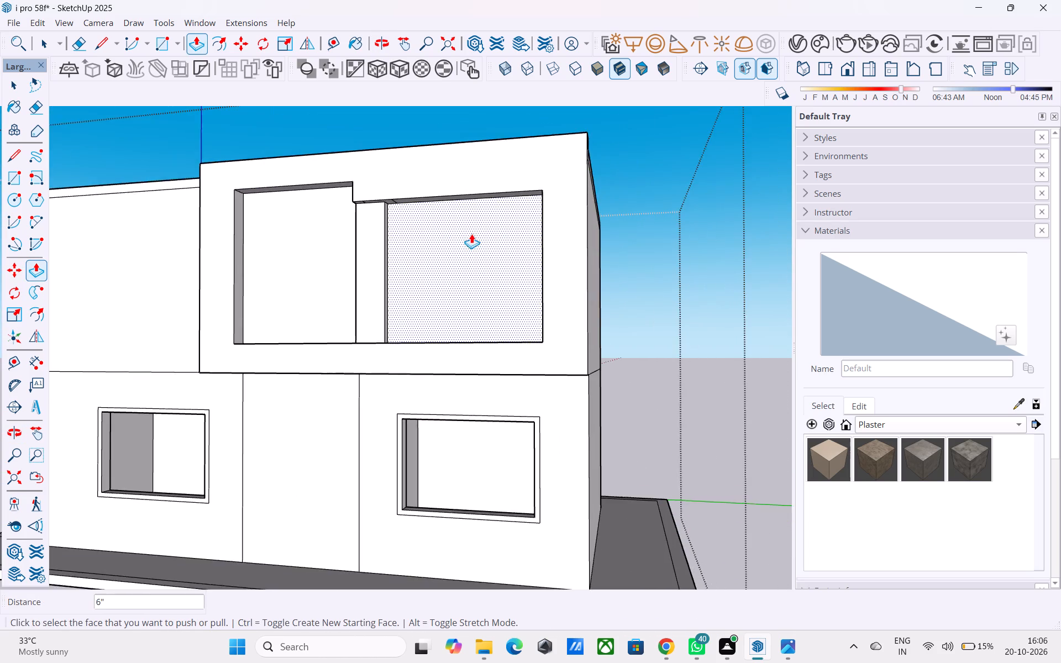
middle_drag(471, 234, 502, 445)
scroll(385, 302, up, 8)
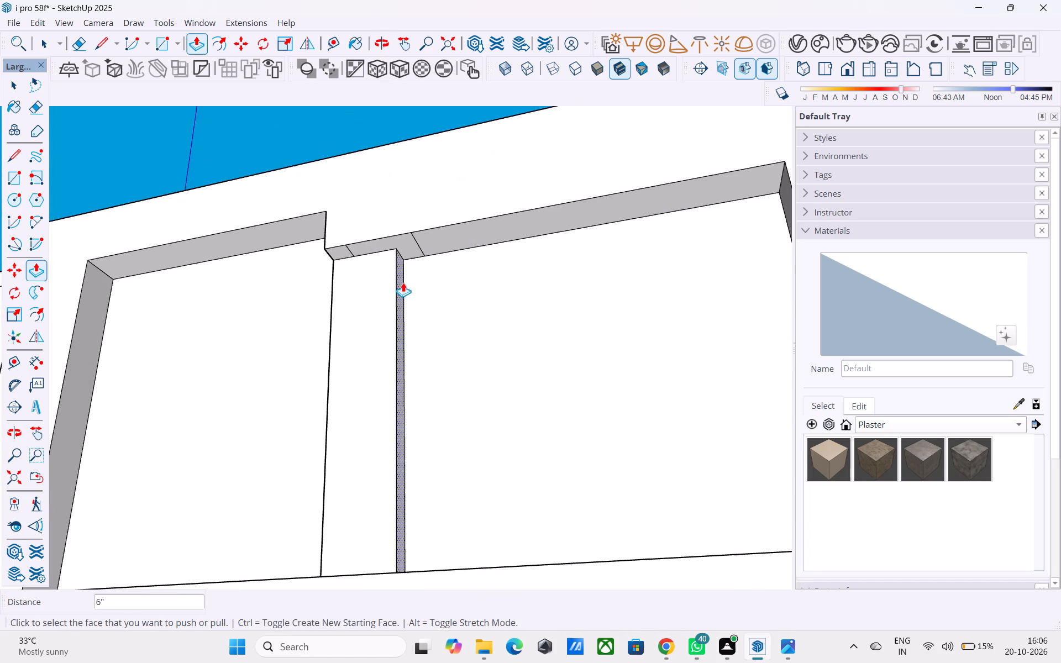
middle_click(400, 283)
key(e)
scroll(388, 260, up, 8)
drag(330, 293, 323, 294)
drag(439, 269, 513, 272)
Push/Pull the underside above the mullion and right panel up 1' to match the left panel's top, and erase the leftover edge.
key(space)
click(491, 267)
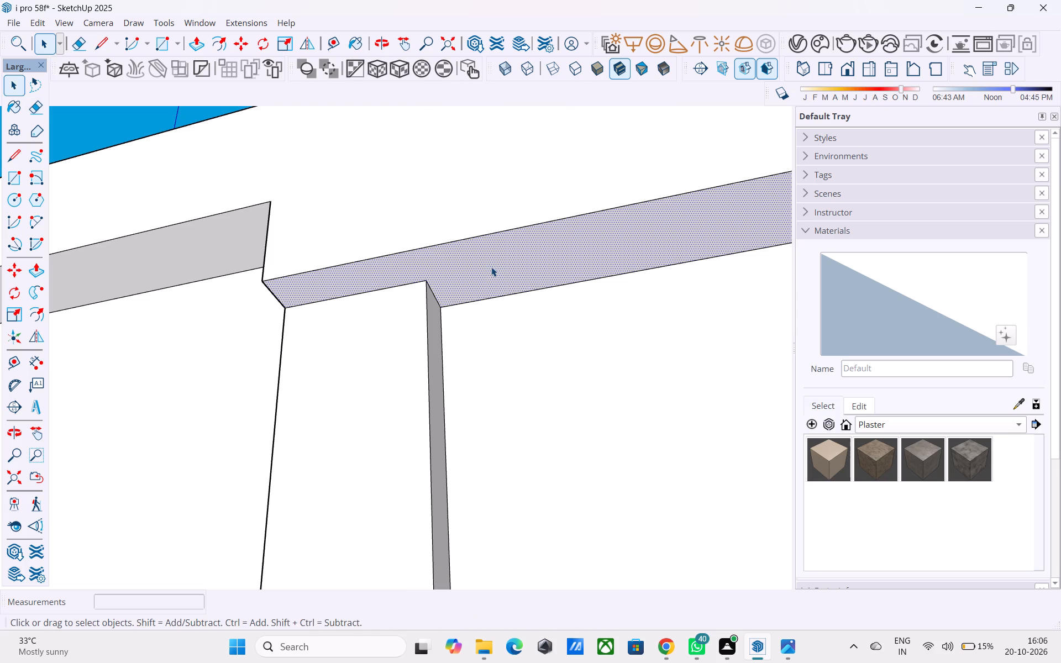
key(p)
click(490, 267)
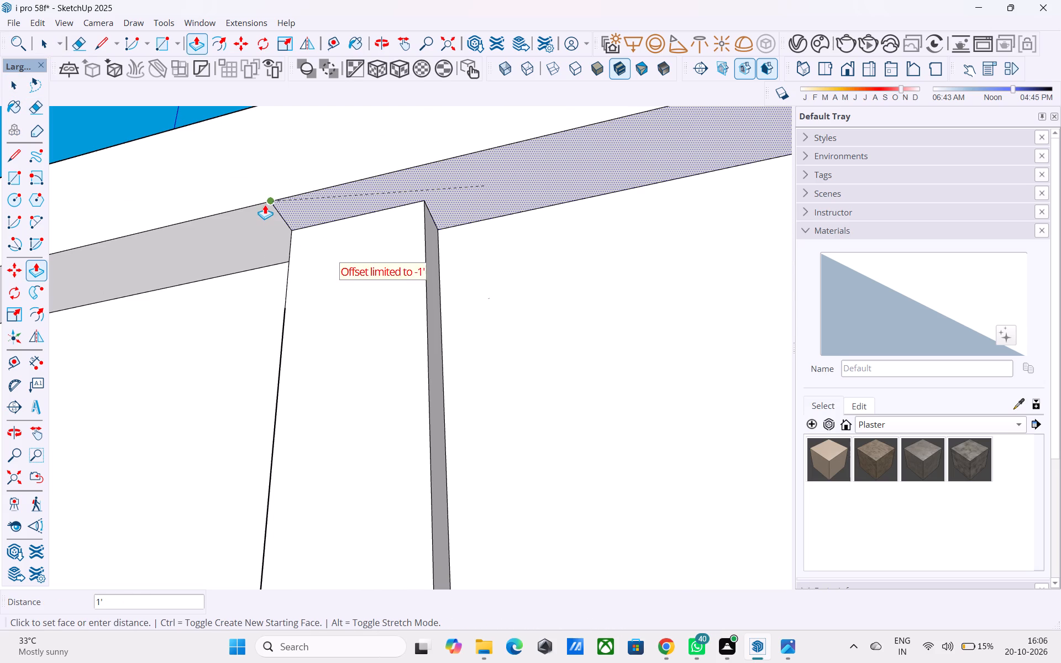
click(265, 204)
key(e)
drag(289, 212, 265, 219)
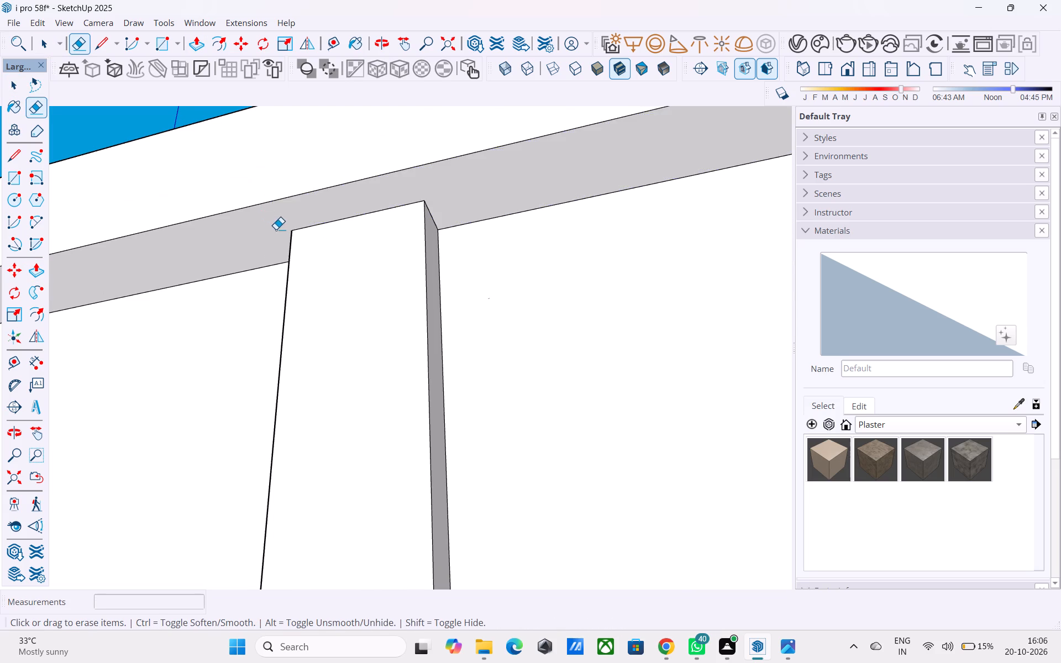
Examine the raised upper frame and its two recessed panels from the front and from above.
scroll(281, 233, down, 16)
middle_drag(358, 286, 406, 382)
scroll(337, 185, down, 5)
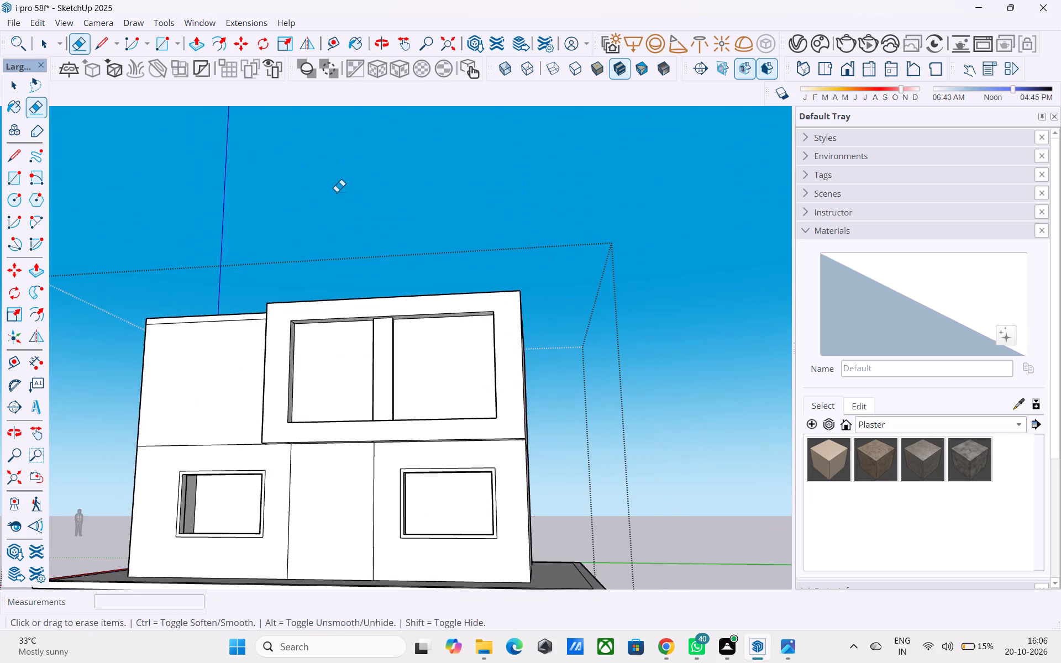
scroll(337, 192, down, 5)
middle_drag(388, 275, 460, 432)
middle_drag(394, 402, 463, 365)
scroll(411, 334, up, 2)
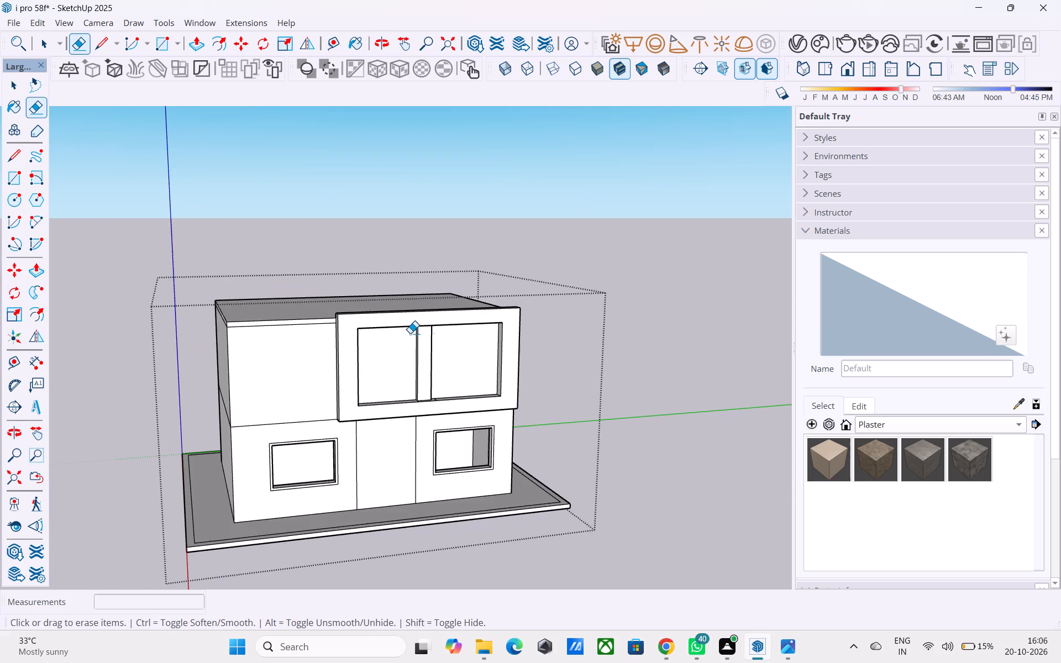
scroll(410, 333, up, 4)
key(space)
middle_drag(400, 329, 257, 318)
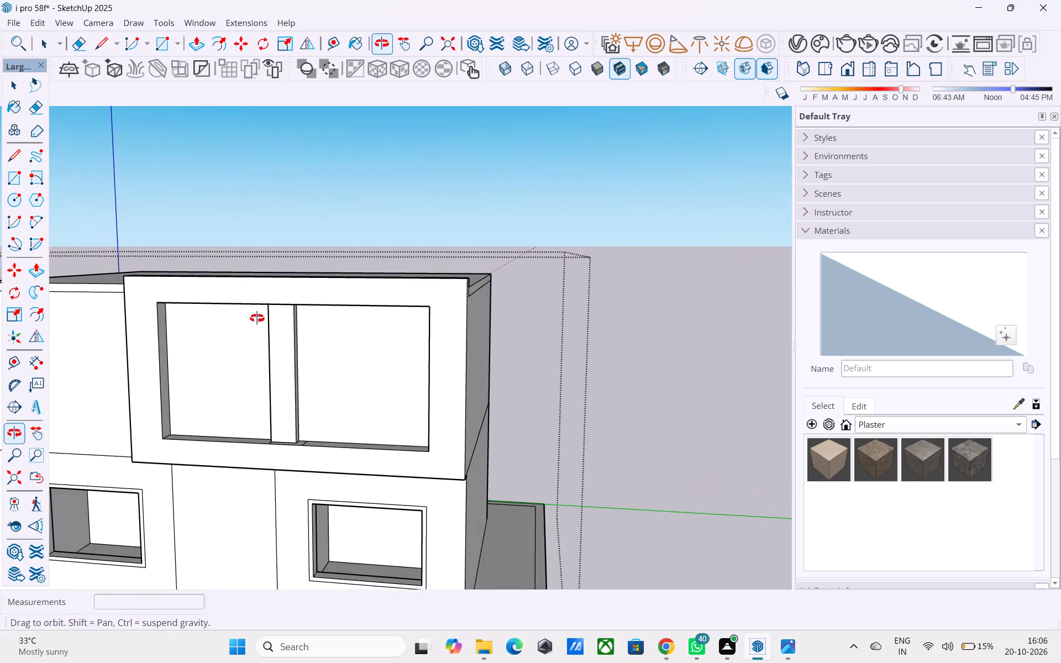
middle_drag(257, 318, 300, 291)
scroll(301, 268, down, 3)
scroll(248, 357, up, 5)
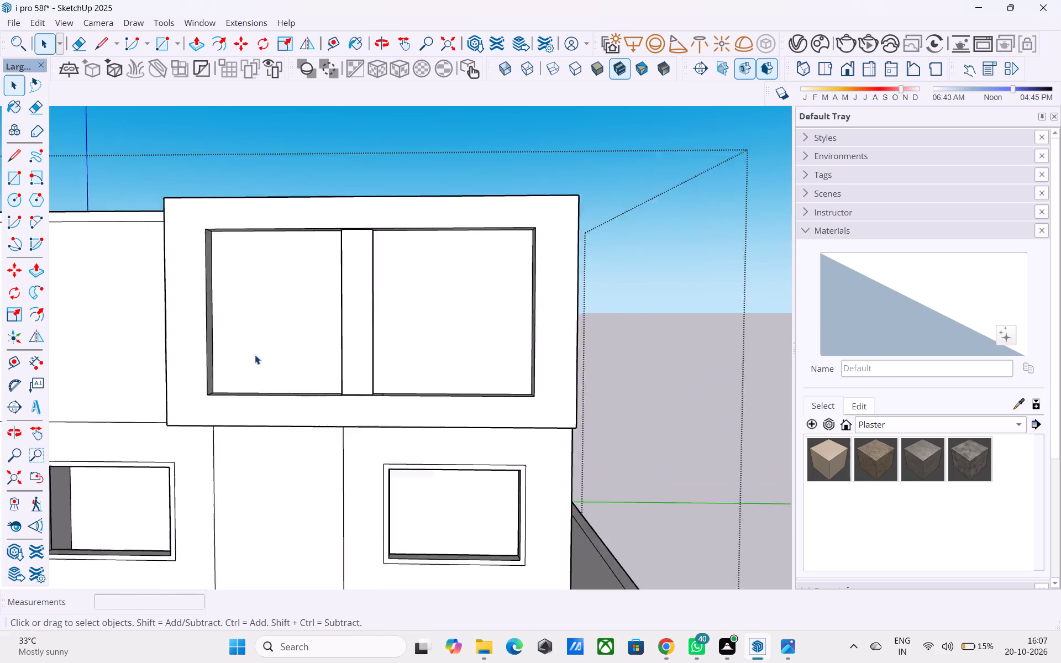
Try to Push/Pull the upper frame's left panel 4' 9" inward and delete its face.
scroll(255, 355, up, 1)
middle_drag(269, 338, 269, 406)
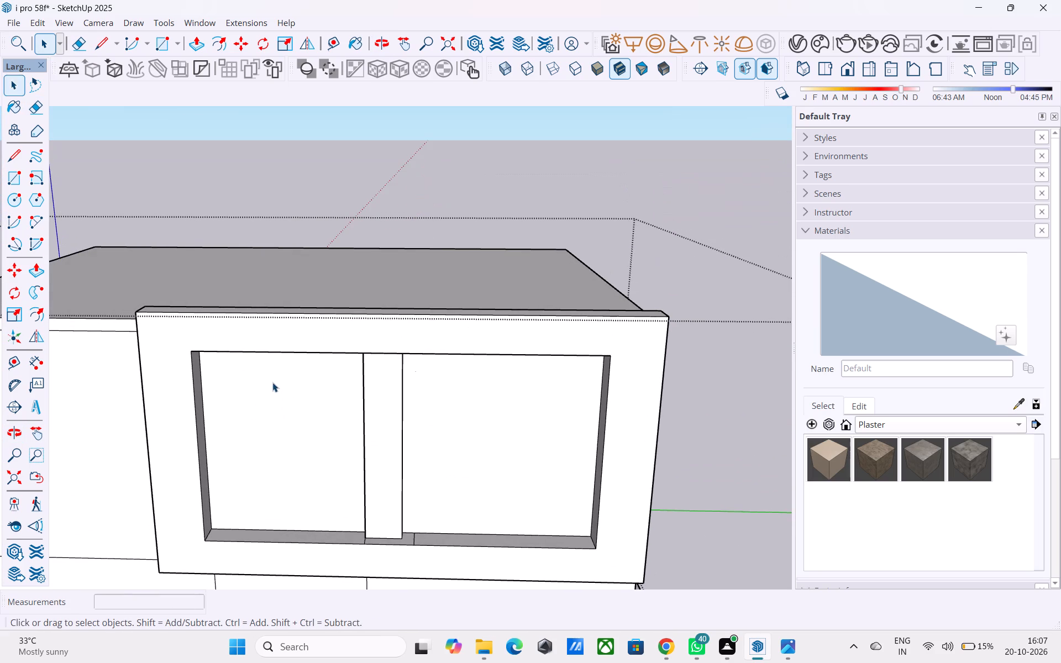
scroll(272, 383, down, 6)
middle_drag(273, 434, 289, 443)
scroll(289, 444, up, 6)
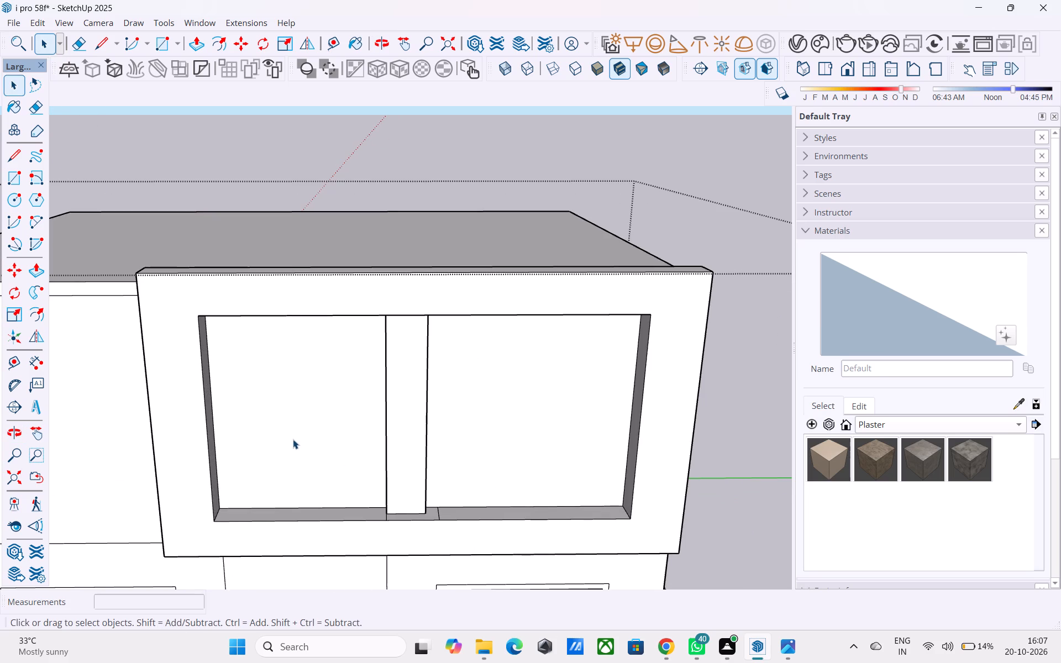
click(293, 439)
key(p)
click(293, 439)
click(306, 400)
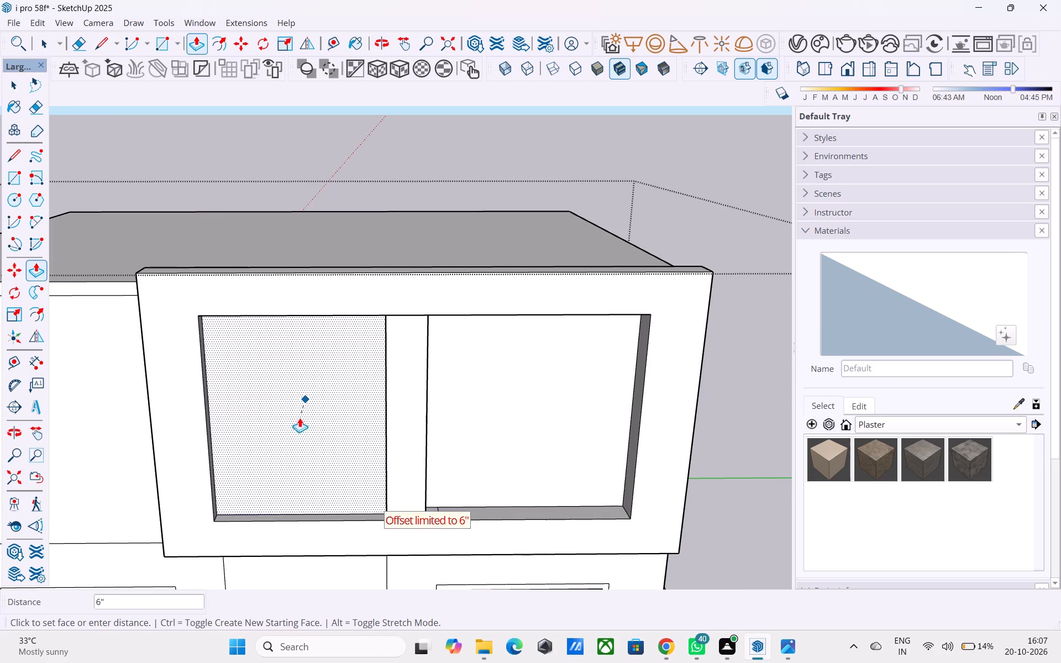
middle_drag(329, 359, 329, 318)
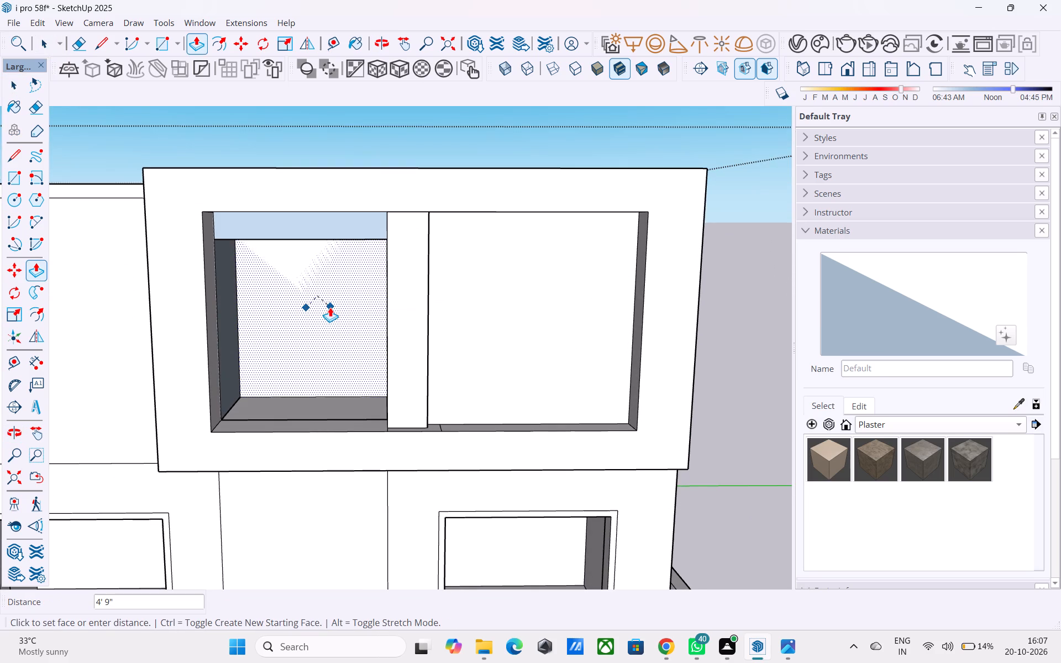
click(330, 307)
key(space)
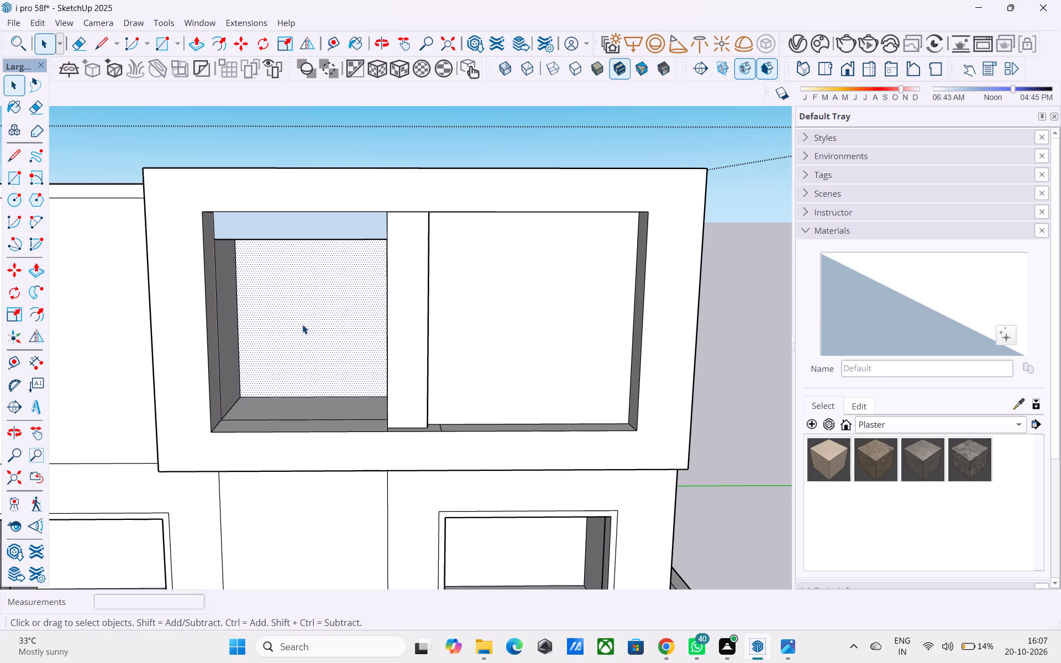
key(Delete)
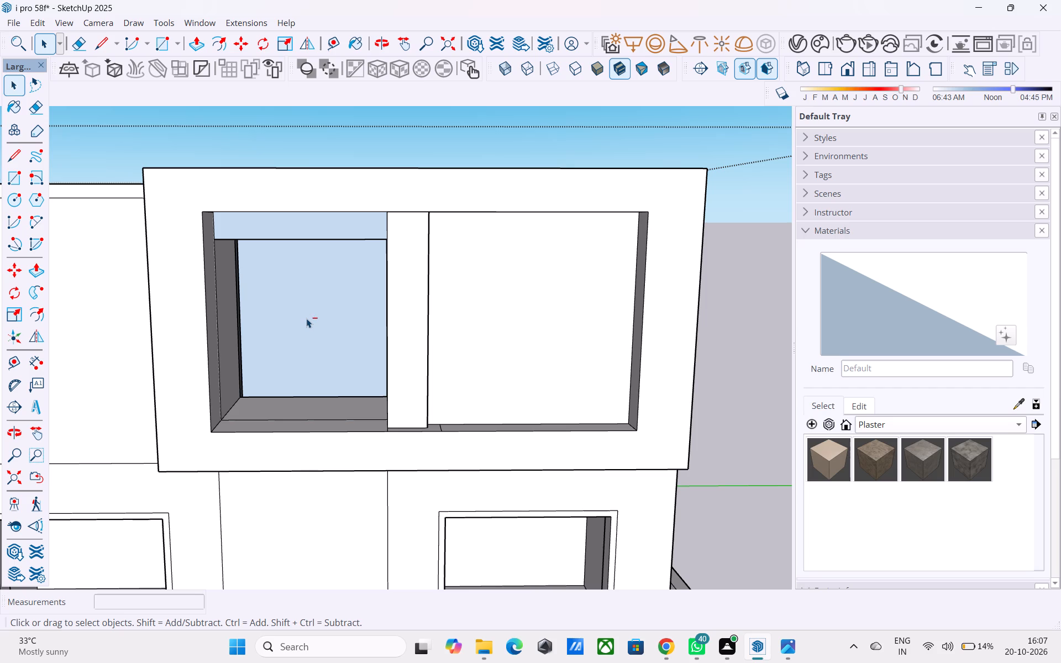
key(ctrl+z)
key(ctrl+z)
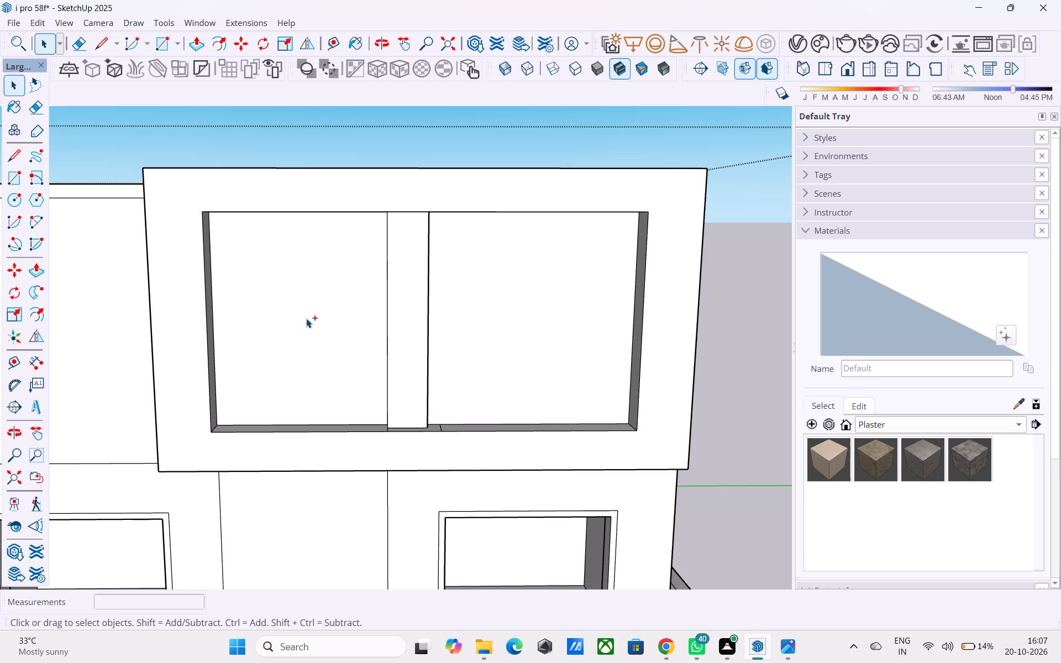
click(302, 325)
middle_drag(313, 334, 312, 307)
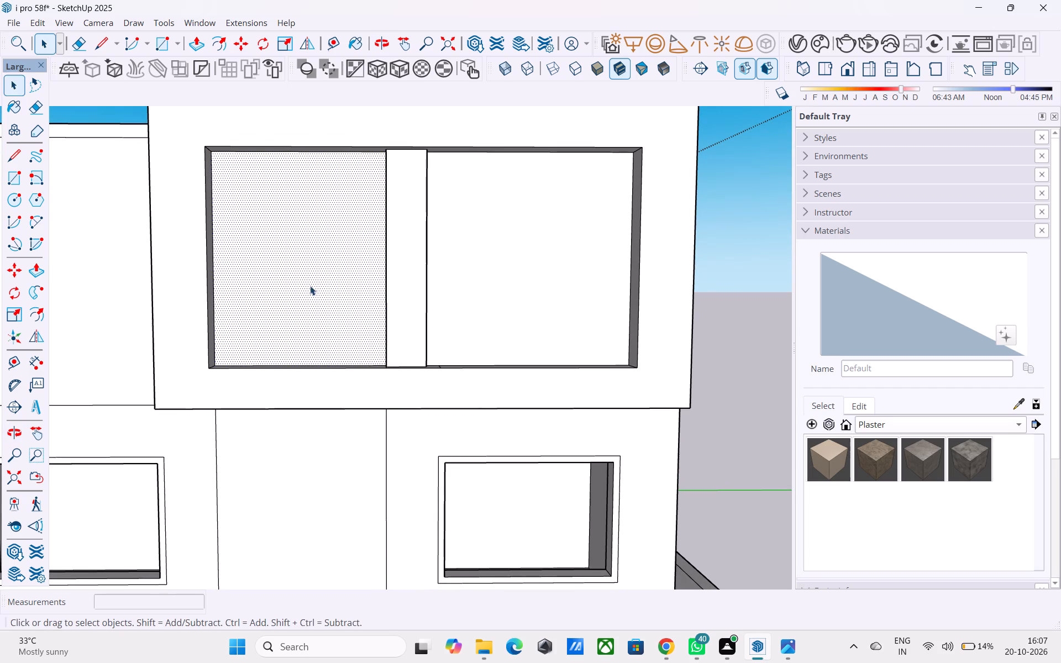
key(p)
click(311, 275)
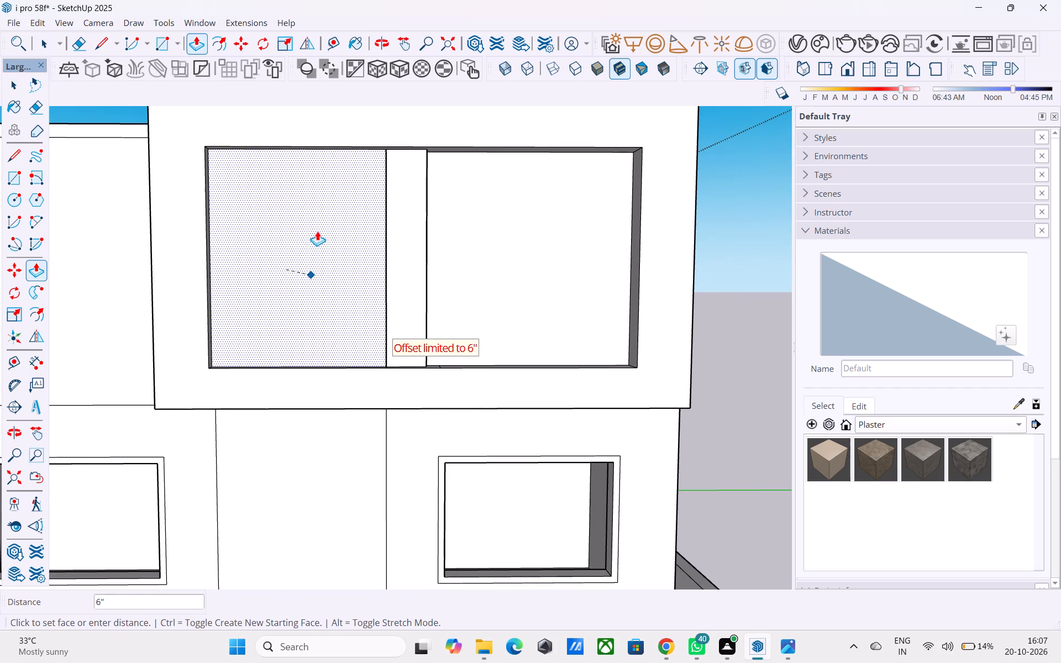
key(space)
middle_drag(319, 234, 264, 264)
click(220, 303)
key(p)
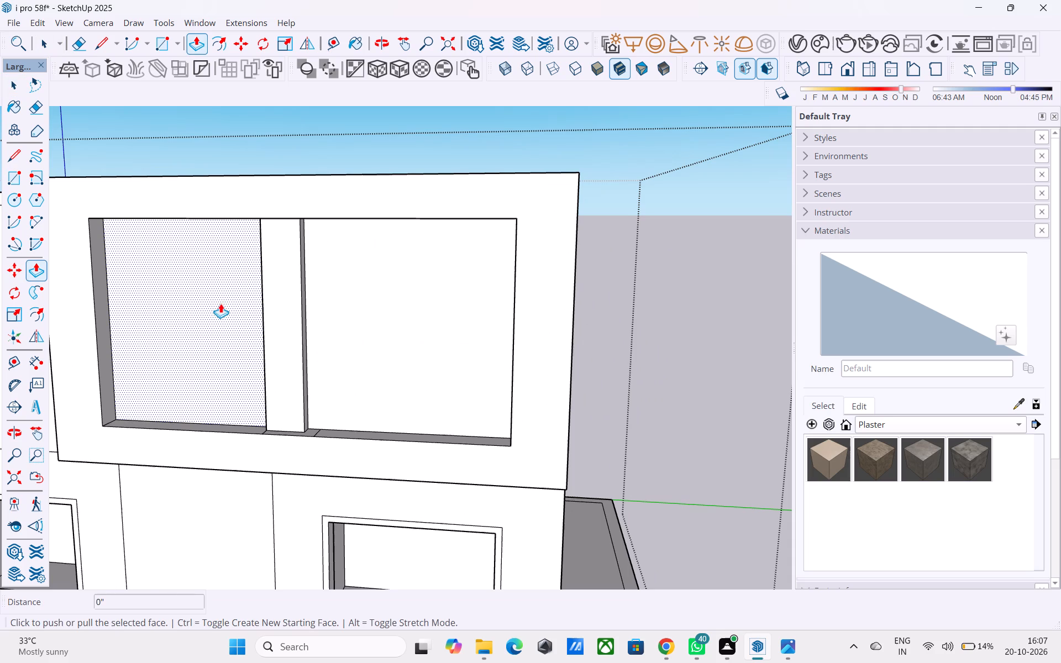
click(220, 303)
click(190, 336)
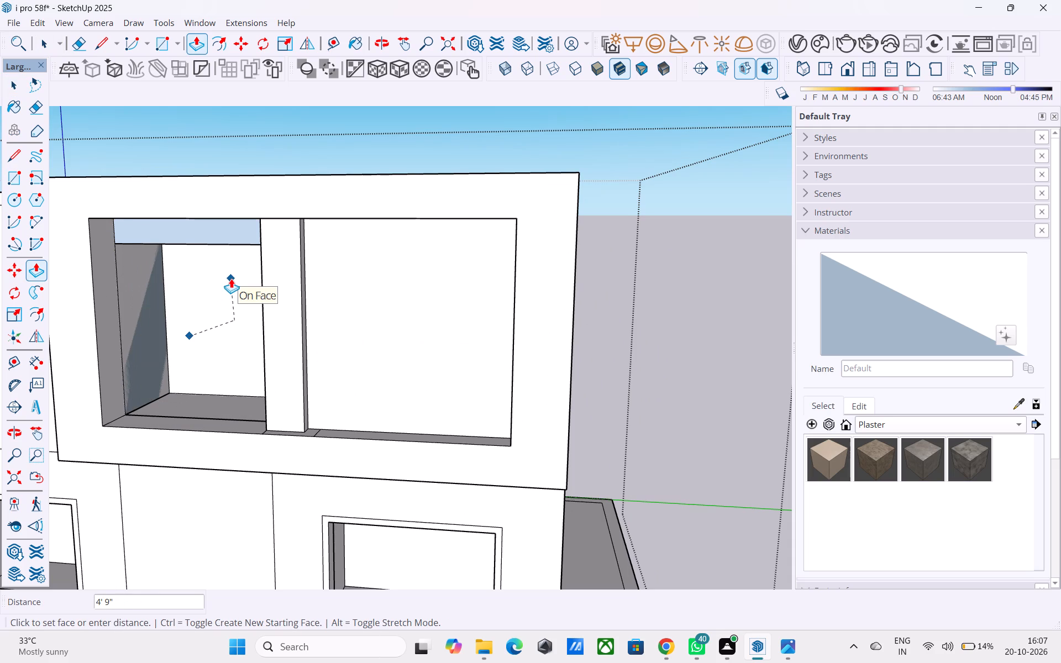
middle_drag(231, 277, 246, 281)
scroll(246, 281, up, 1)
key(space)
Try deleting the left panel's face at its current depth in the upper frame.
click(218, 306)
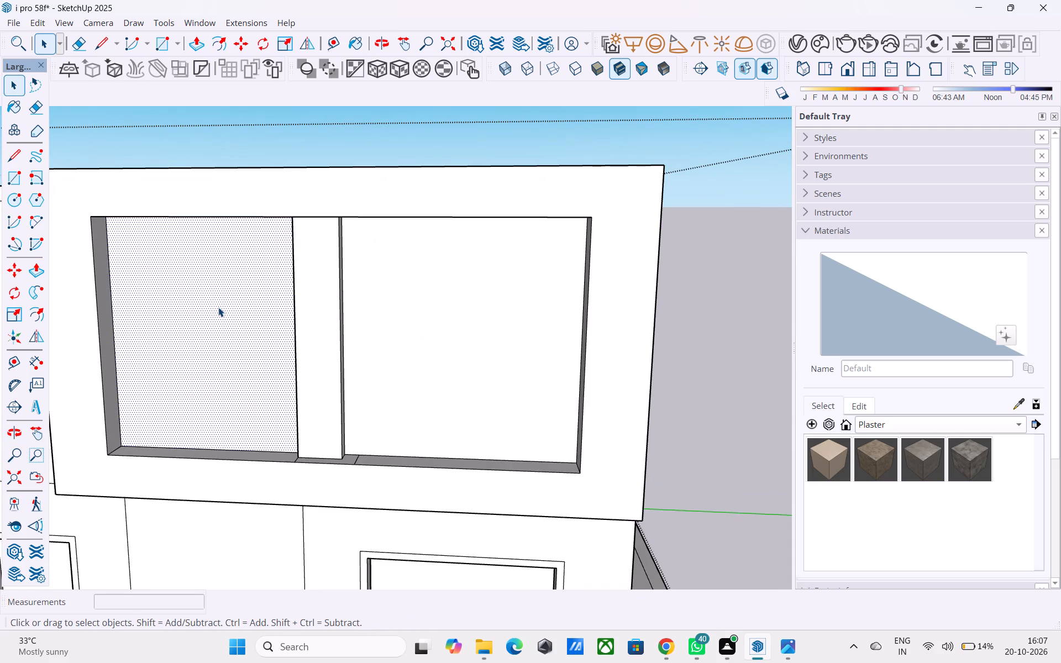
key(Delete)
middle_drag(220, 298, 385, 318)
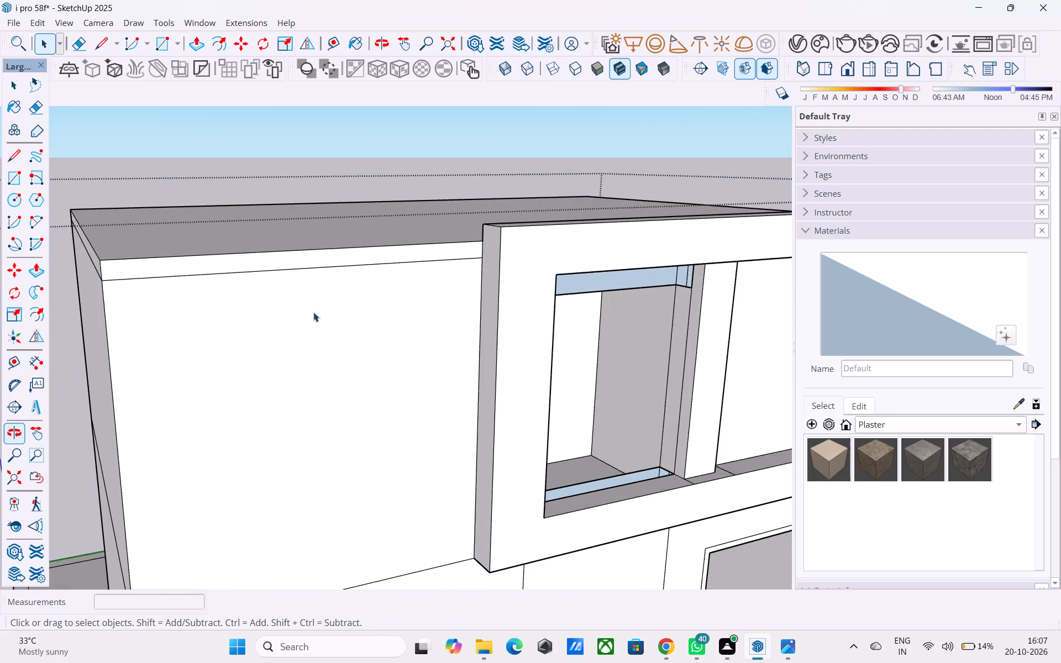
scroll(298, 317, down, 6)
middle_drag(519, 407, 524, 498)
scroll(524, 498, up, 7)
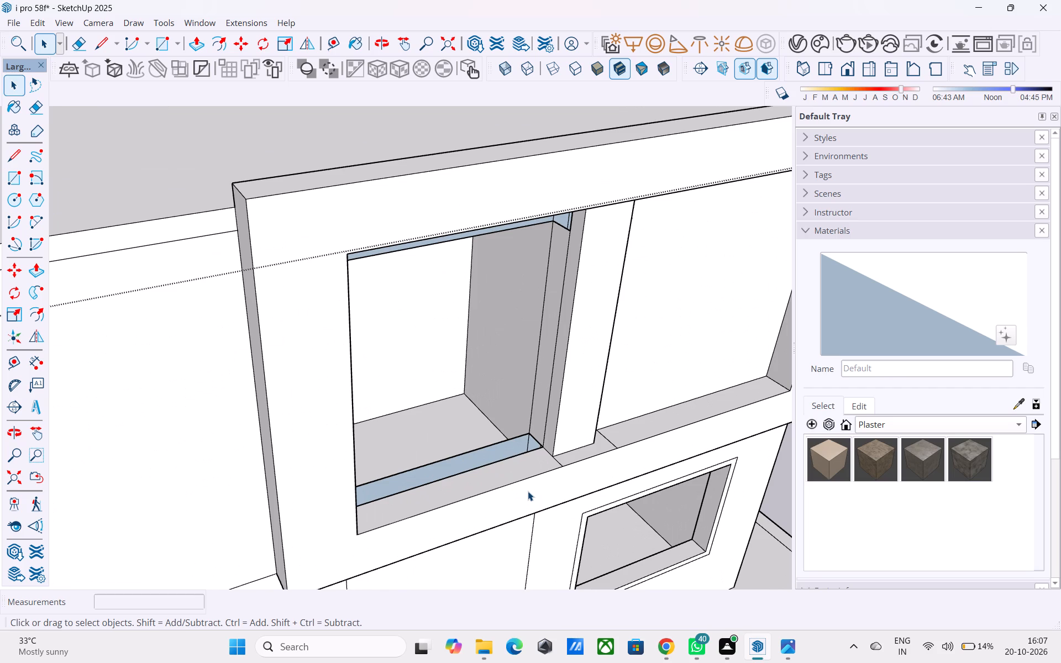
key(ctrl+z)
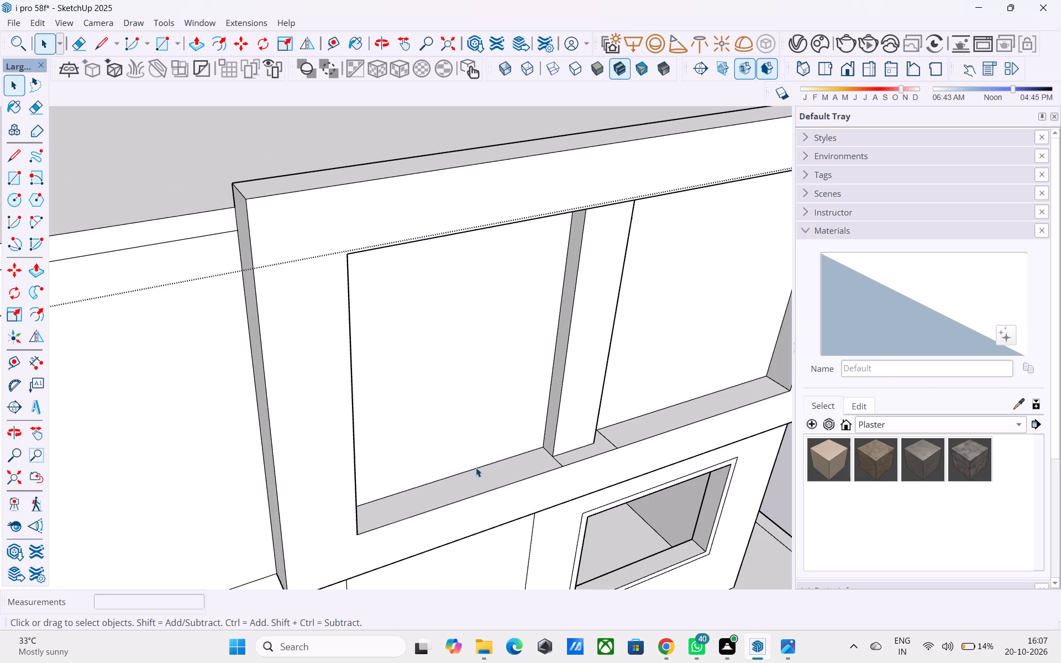
Push/Pull the upper frame's left panel 4' 9" inward, and push its back face another 6" deeper.
click(470, 459)
key(p)
click(469, 409)
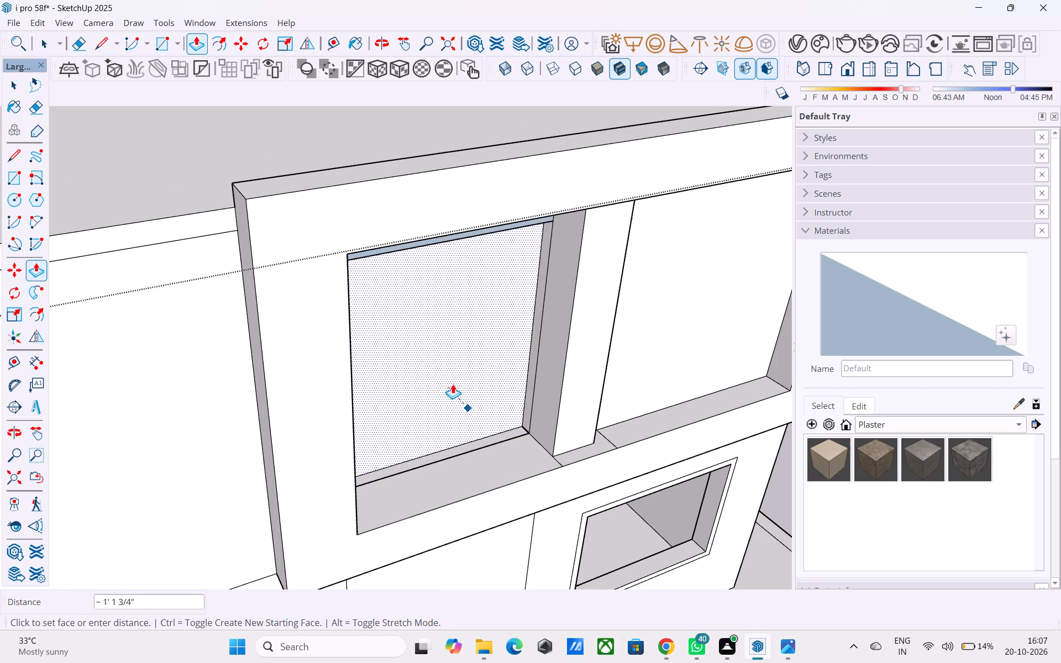
middle_drag(405, 306, 362, 275)
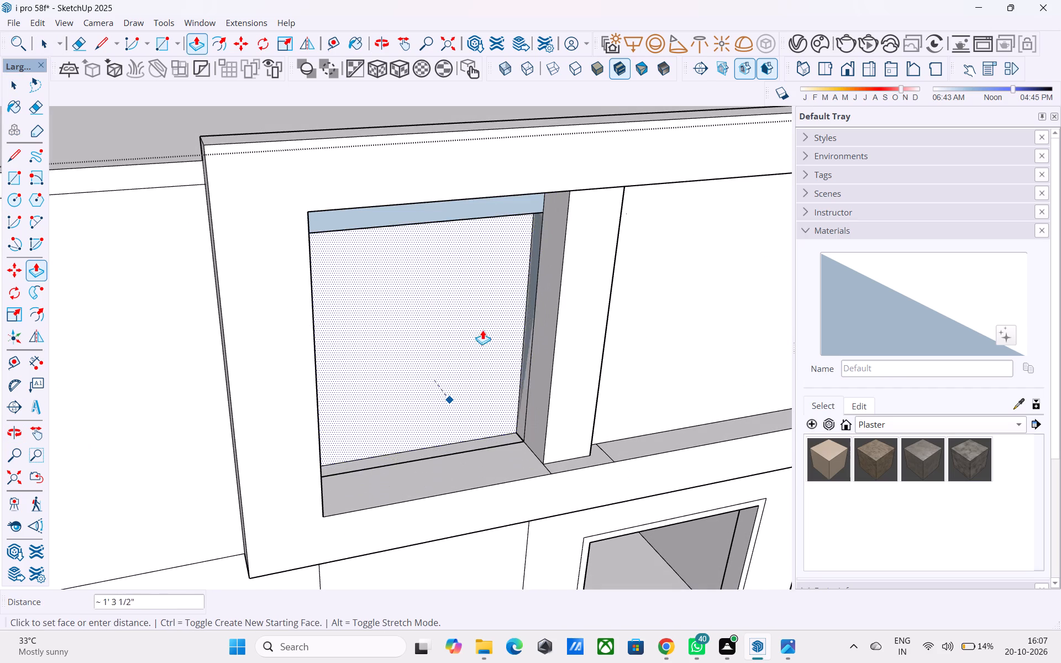
click(404, 255)
click(418, 296)
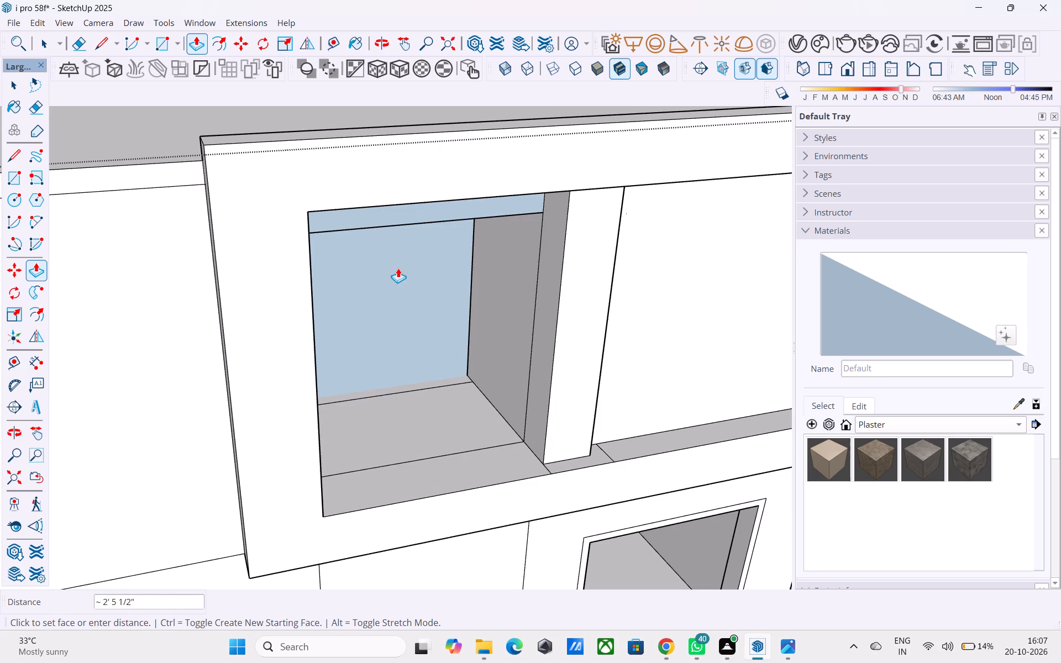
scroll(393, 259, up, 4)
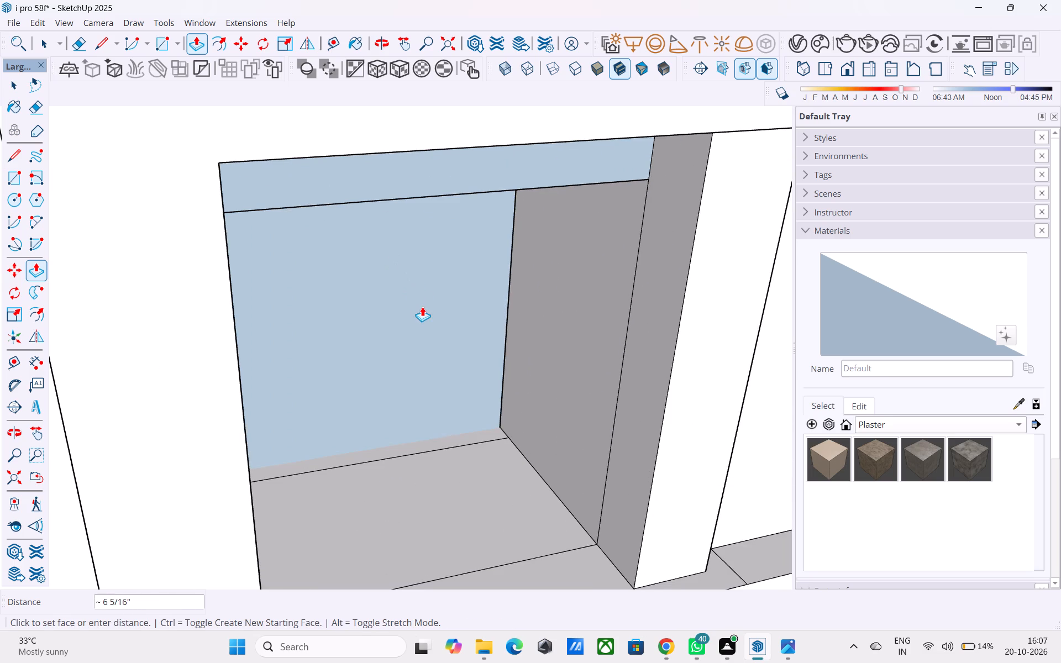
middle_drag(390, 239, 400, 214)
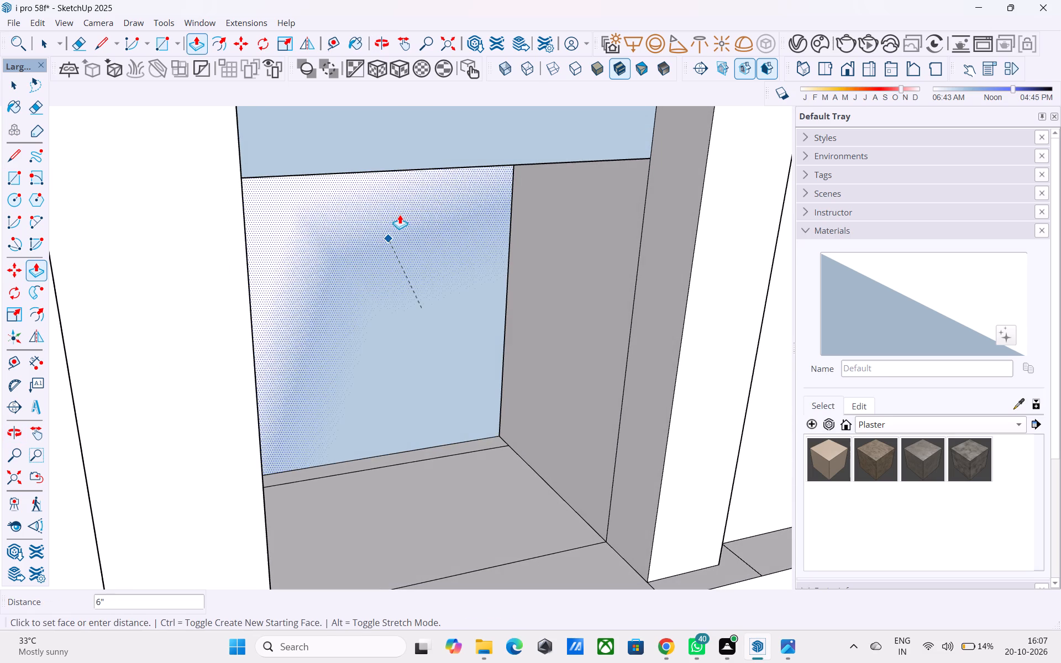
click(400, 214)
Examine the deepened left recess of the upper frame from the front, from below and from above the roof.
scroll(399, 288, up, 1)
middle_drag(395, 284, 371, 264)
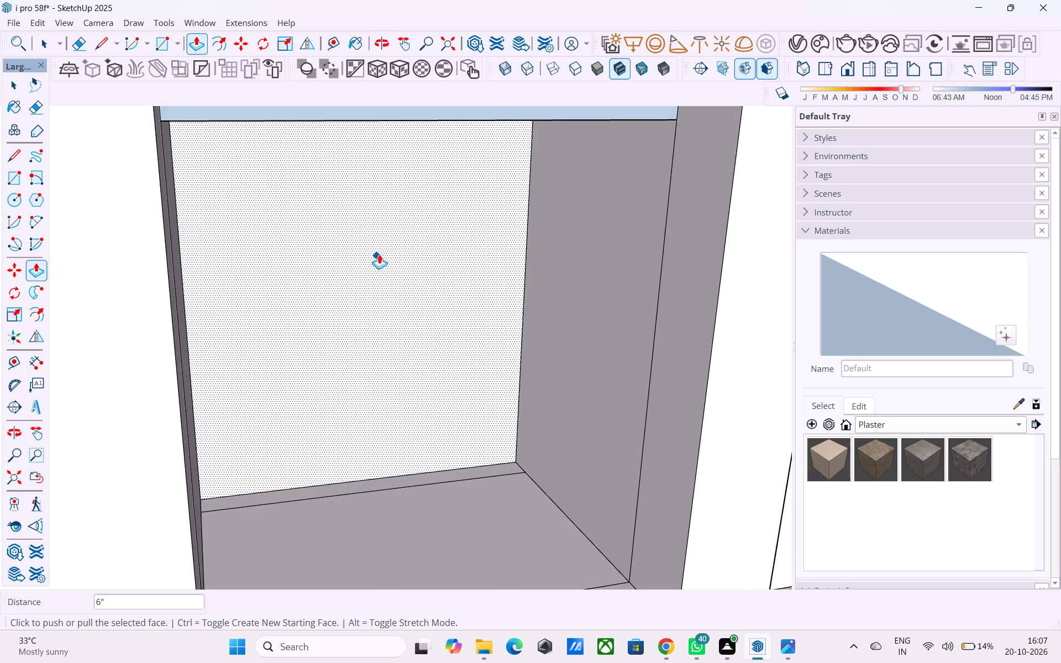
scroll(380, 254, down, 10)
middle_drag(390, 283, 363, 275)
scroll(382, 283, down, 5)
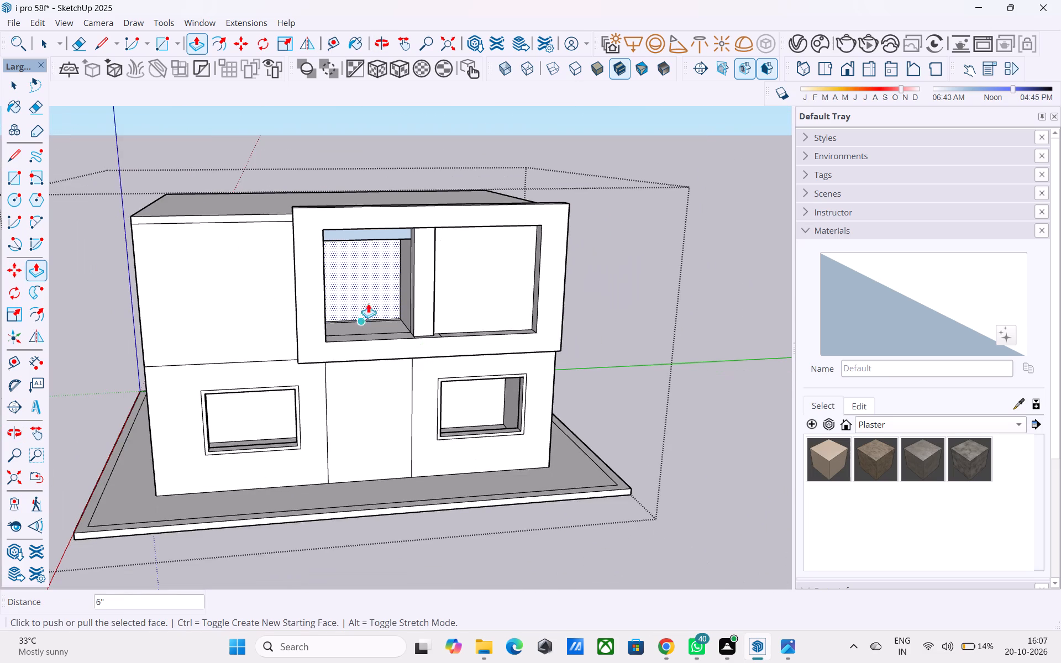
scroll(391, 248, up, 7)
middle_drag(345, 267, 414, 220)
scroll(258, 277, down, 5)
scroll(324, 311, down, 2)
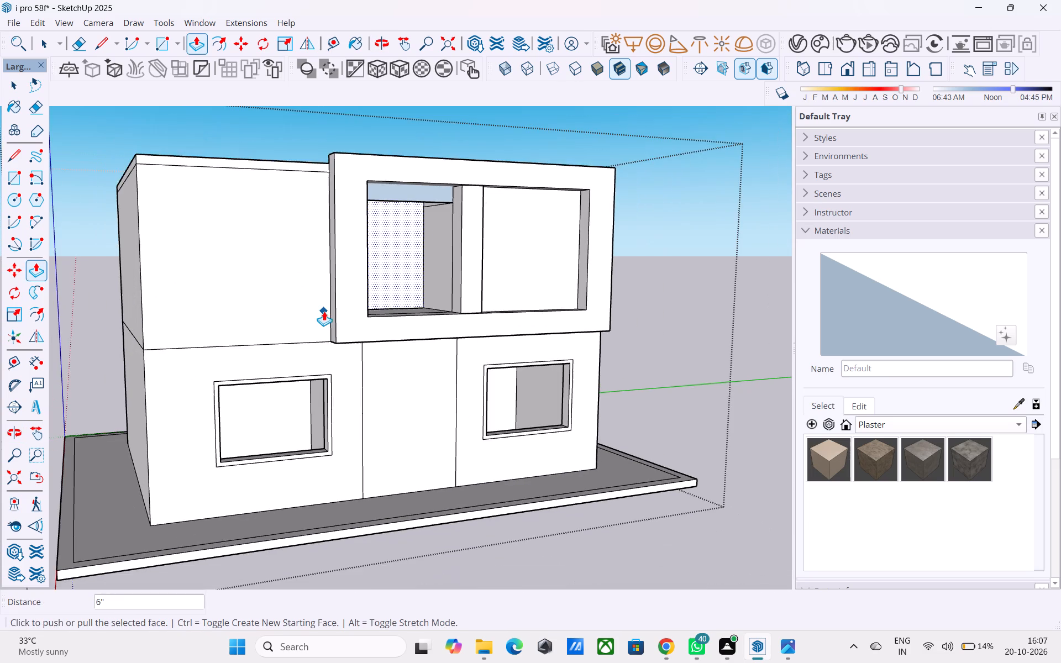
middle_drag(324, 311, 304, 355)
scroll(412, 252, up, 2)
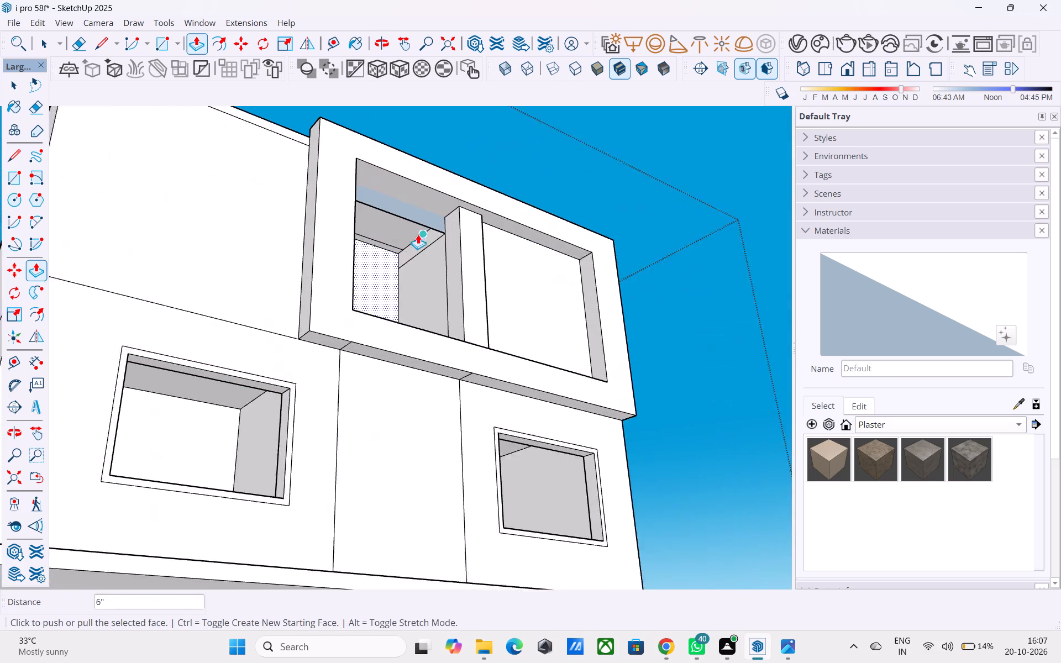
scroll(418, 234, up, 5)
scroll(419, 228, down, 4)
middle_drag(395, 278, 442, 492)
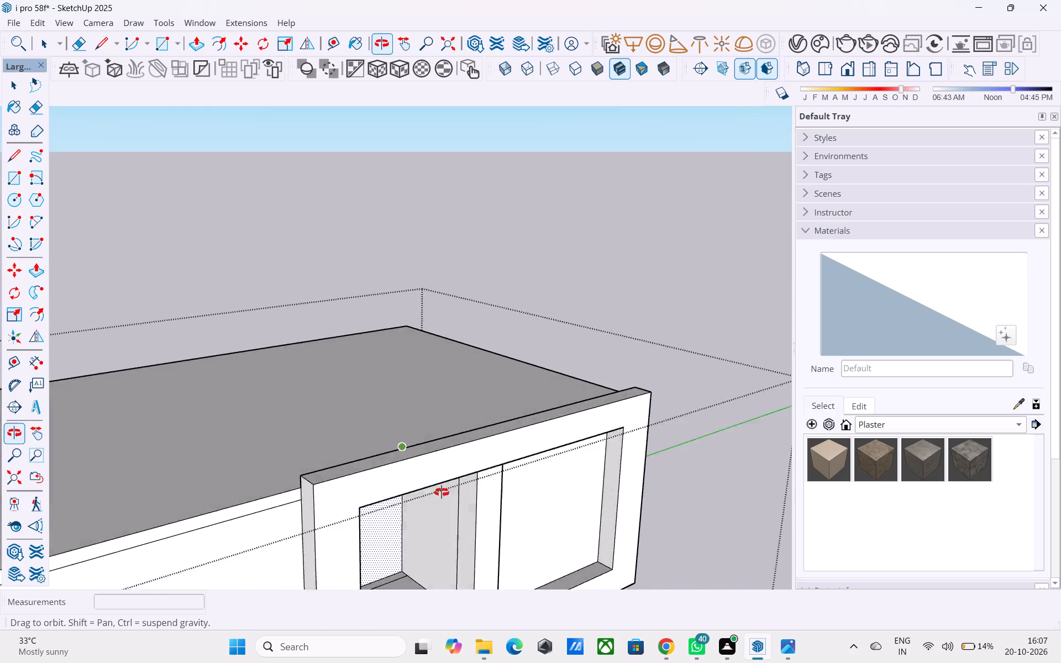
middle_drag(442, 492, 534, 514)
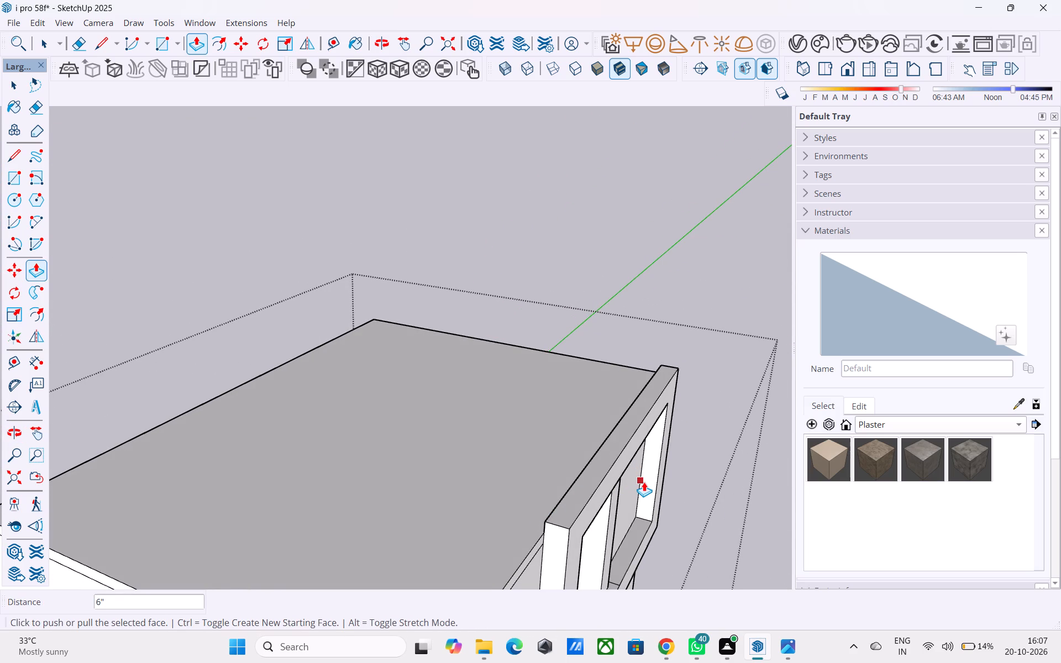
scroll(675, 494, down, 1)
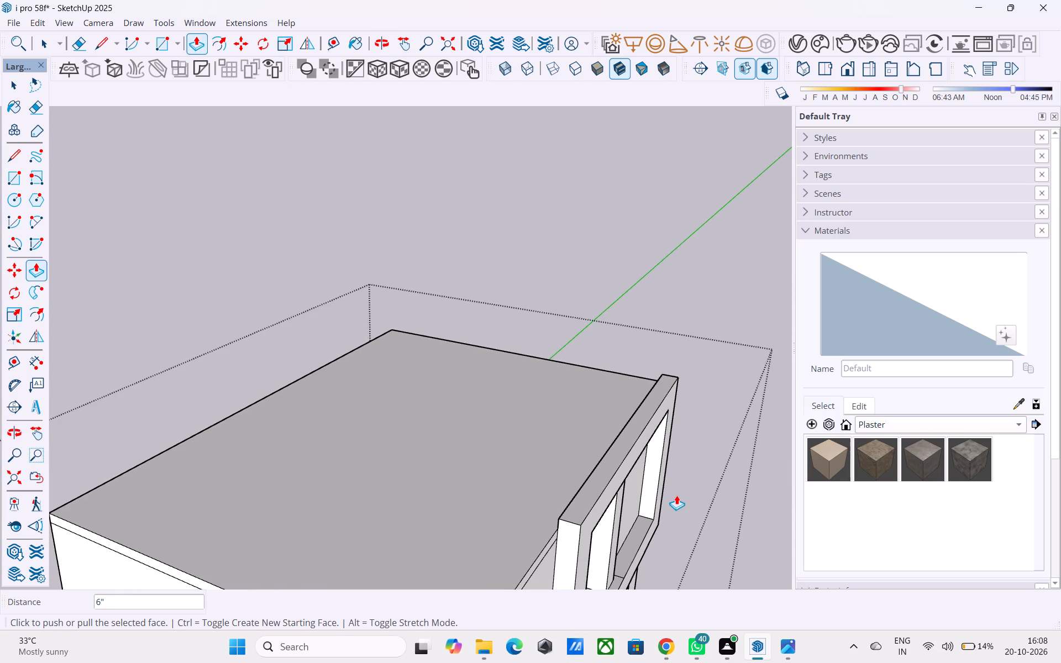
scroll(676, 495, down, 4)
middle_drag(608, 477, 392, 335)
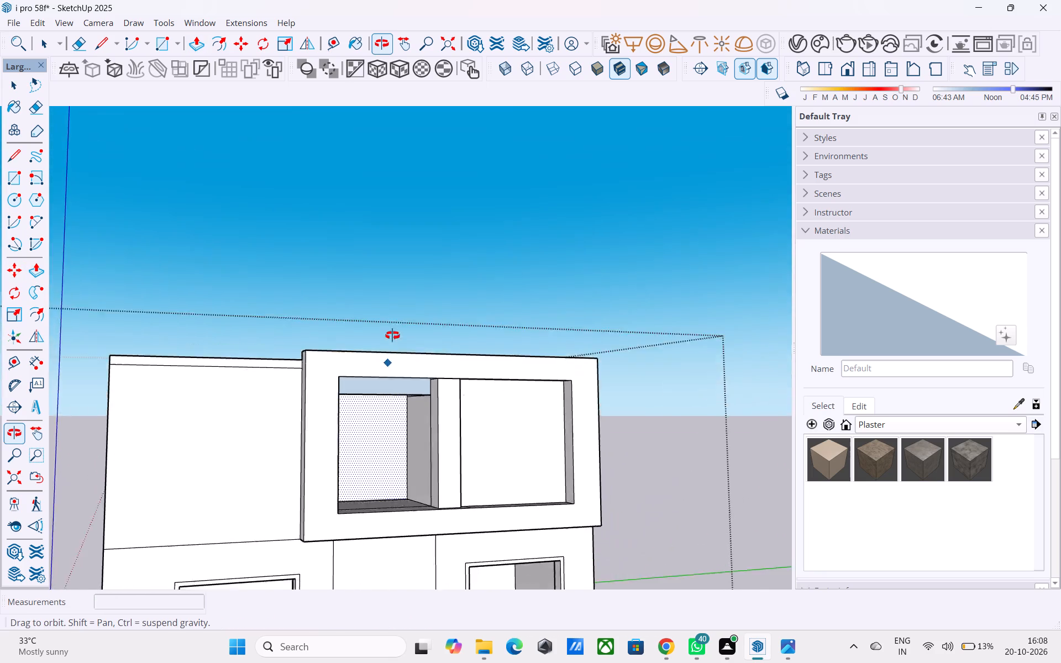
middle_drag(392, 335, 398, 323)
Erase the leftover edge across the top of the left recess, removing the strip of face that hangs there.
scroll(391, 329, up, 5)
key(space)
middle_drag(387, 365, 367, 364)
key(e)
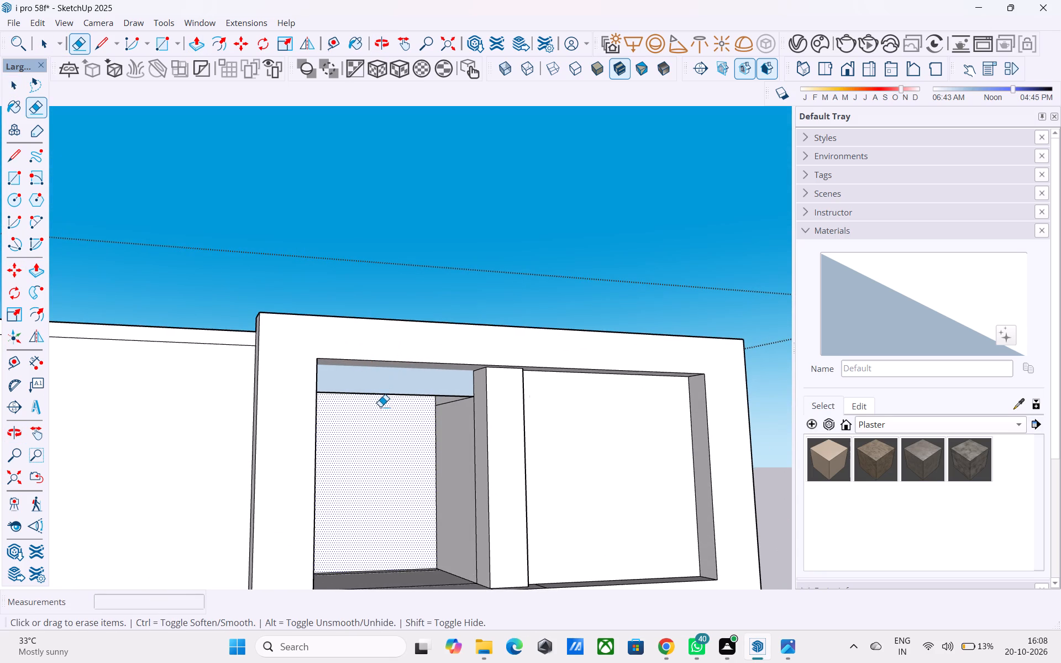
middle_drag(380, 406, 384, 398)
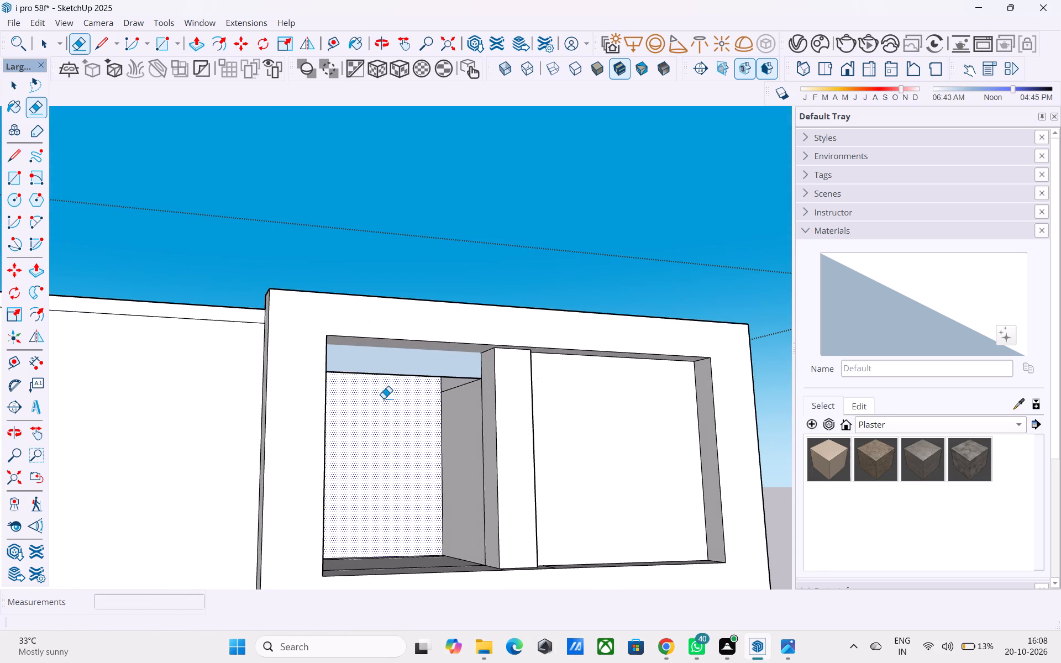
middle_drag(384, 398, 364, 385)
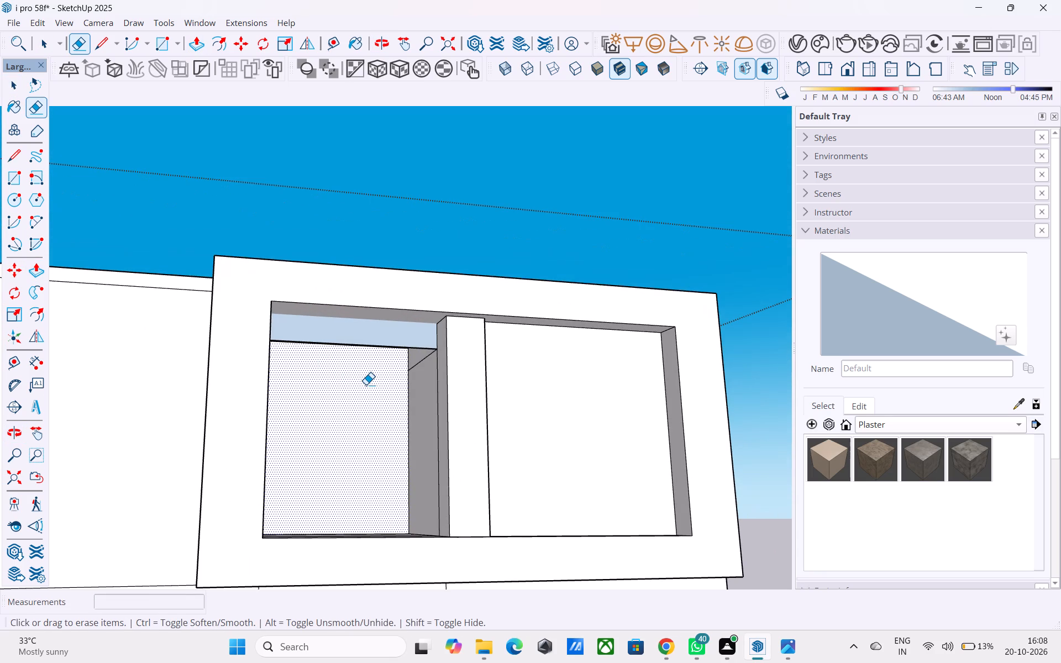
middle_drag(367, 384, 371, 378)
scroll(395, 379, up, 4)
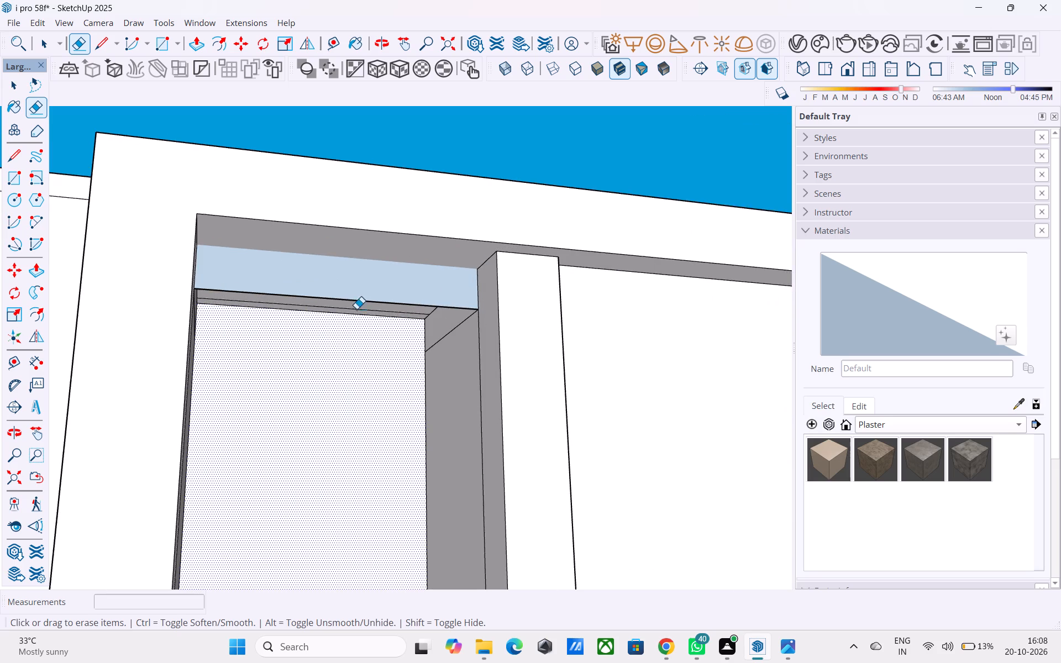
middle_drag(350, 303, 367, 223)
click(350, 257)
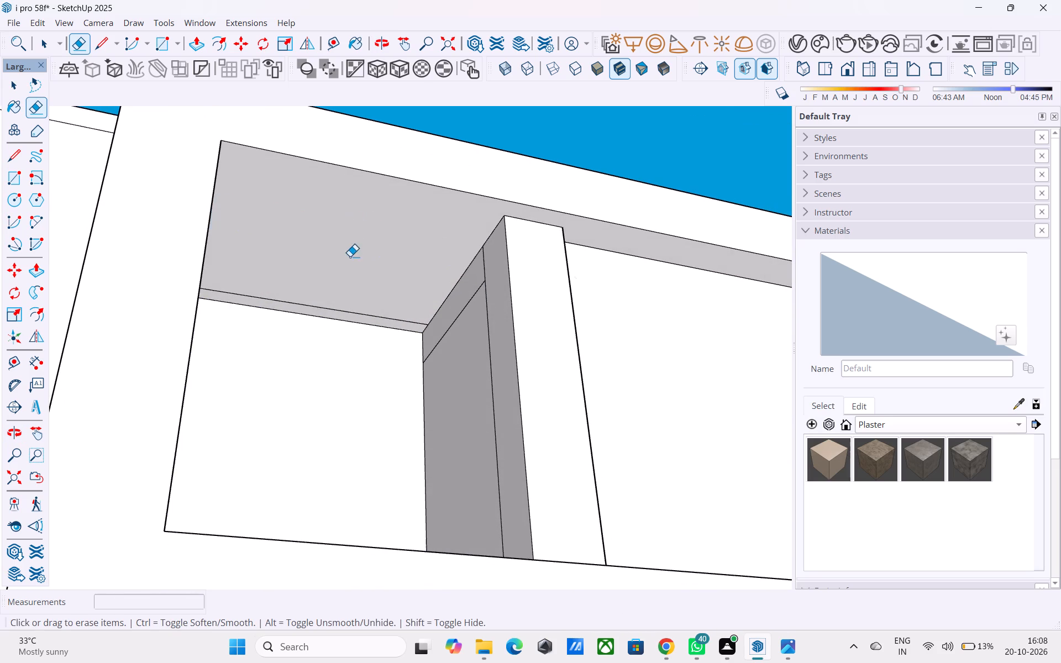
middle_drag(338, 294, 261, 433)
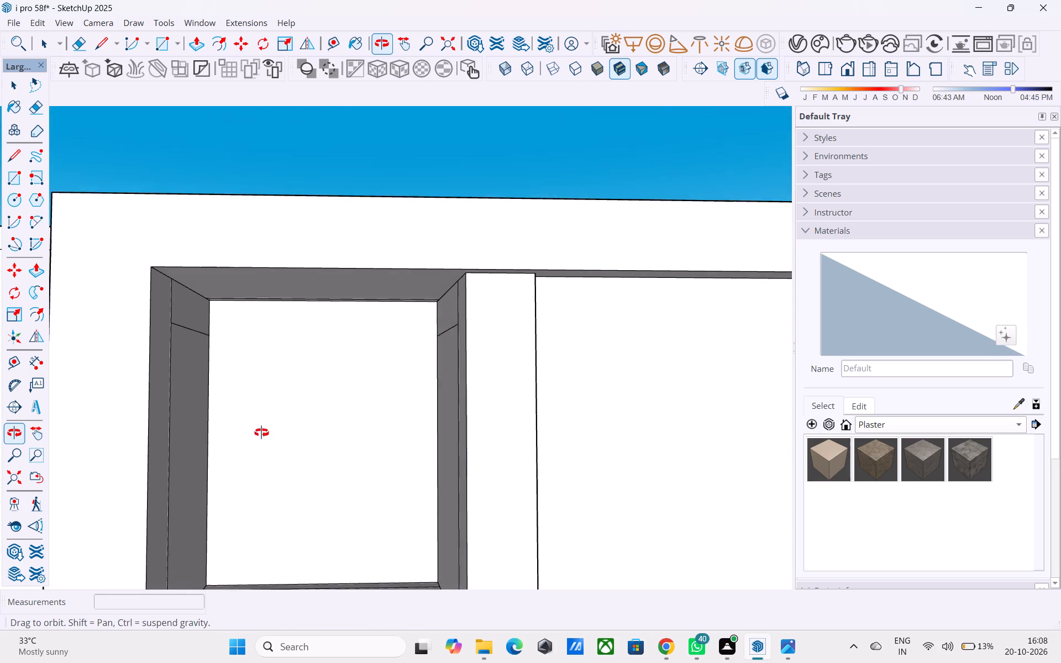
middle_drag(261, 433, 261, 430)
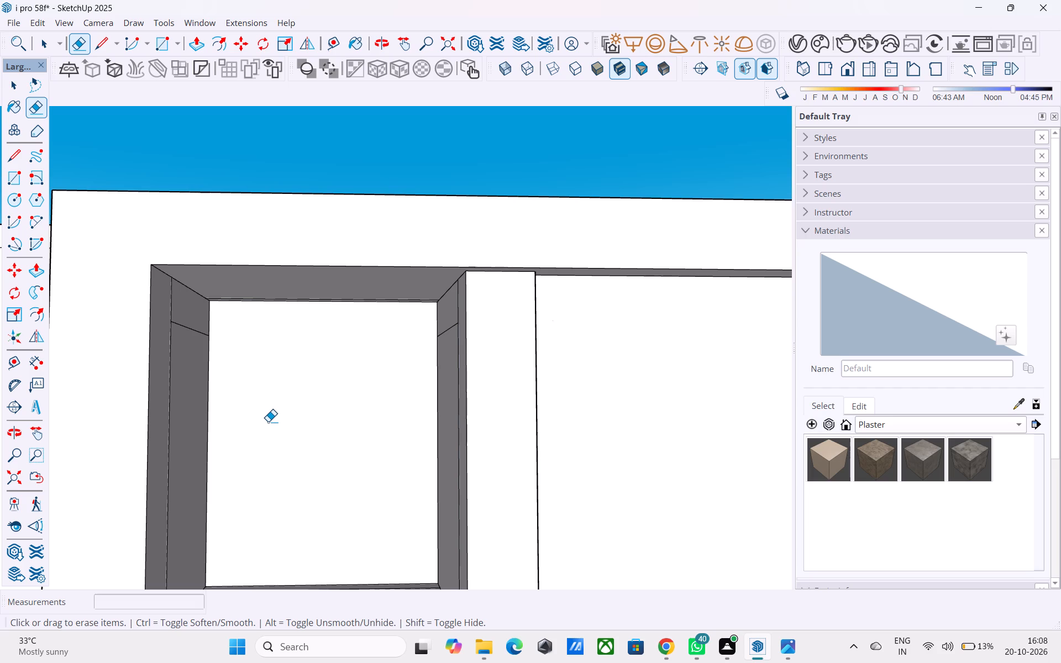
Examine the upper frame's left recess and its top edge from the front and from above the roof.
scroll(369, 406, down, 5)
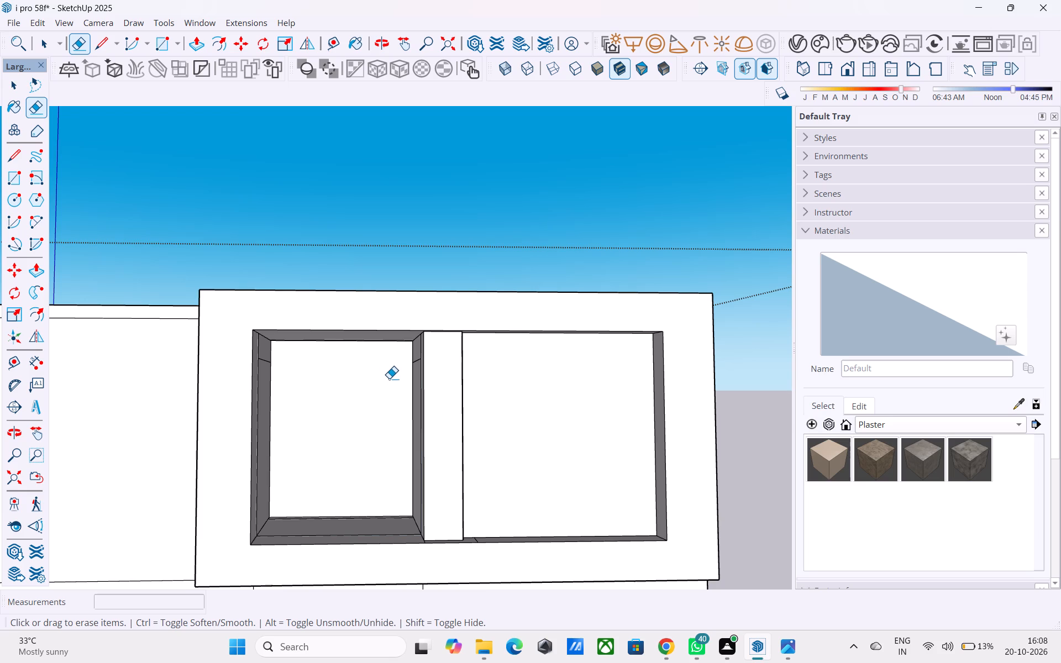
scroll(391, 386, down, 4)
middle_drag(391, 386, 393, 469)
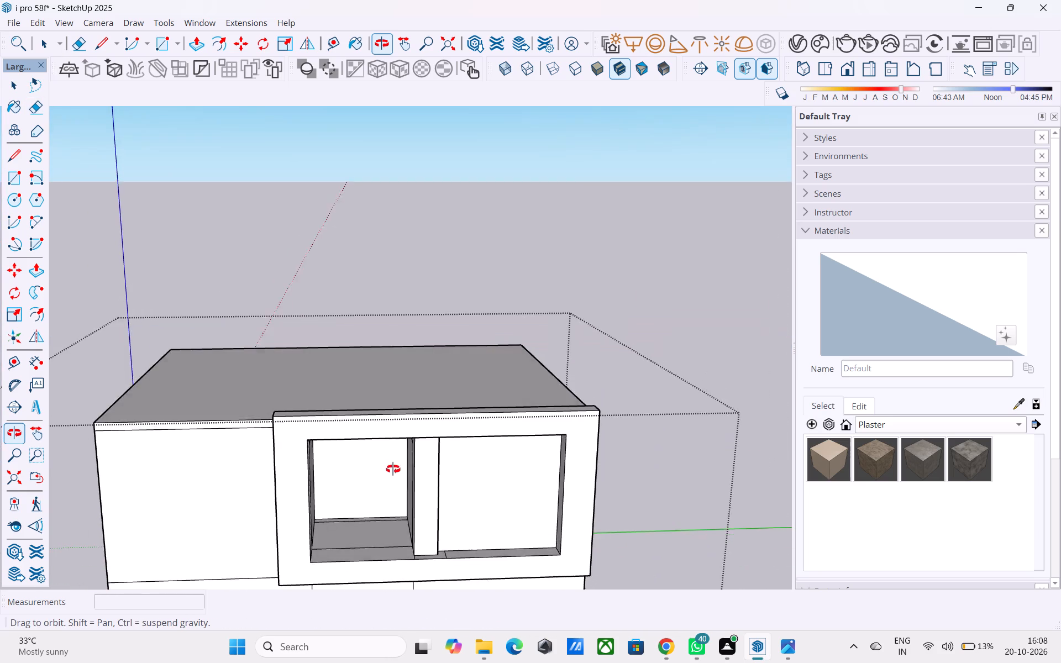
middle_drag(393, 469, 450, 415)
scroll(455, 400, up, 4)
middle_drag(455, 408, 426, 391)
scroll(395, 368, down, 8)
middle_drag(406, 397, 490, 442)
middle_drag(384, 544, 369, 581)
scroll(398, 392, up, 9)
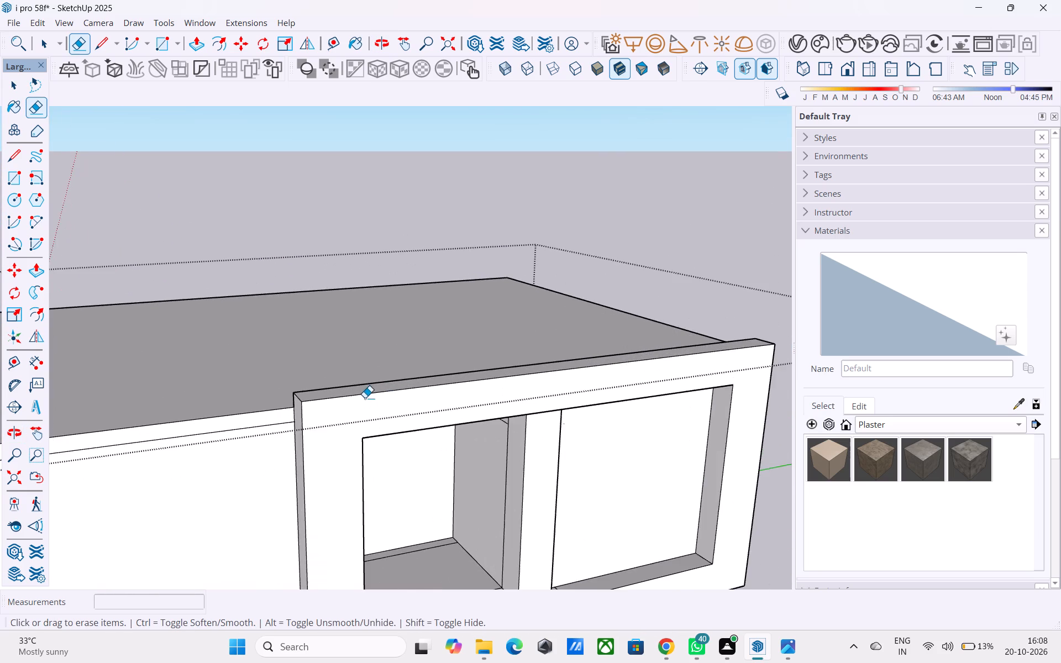
scroll(364, 405, up, 3)
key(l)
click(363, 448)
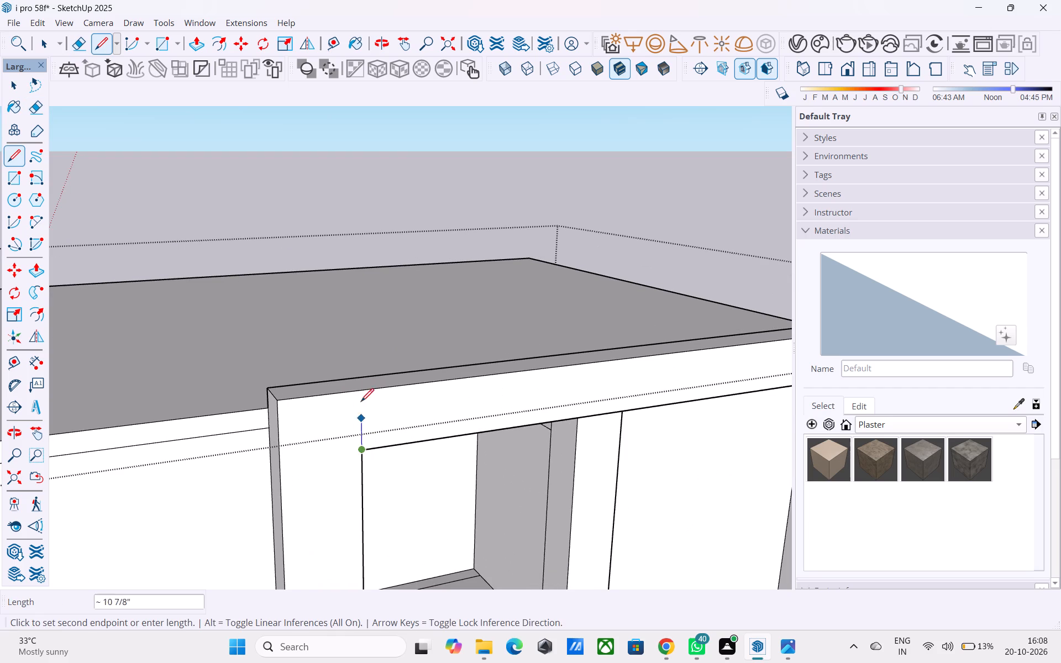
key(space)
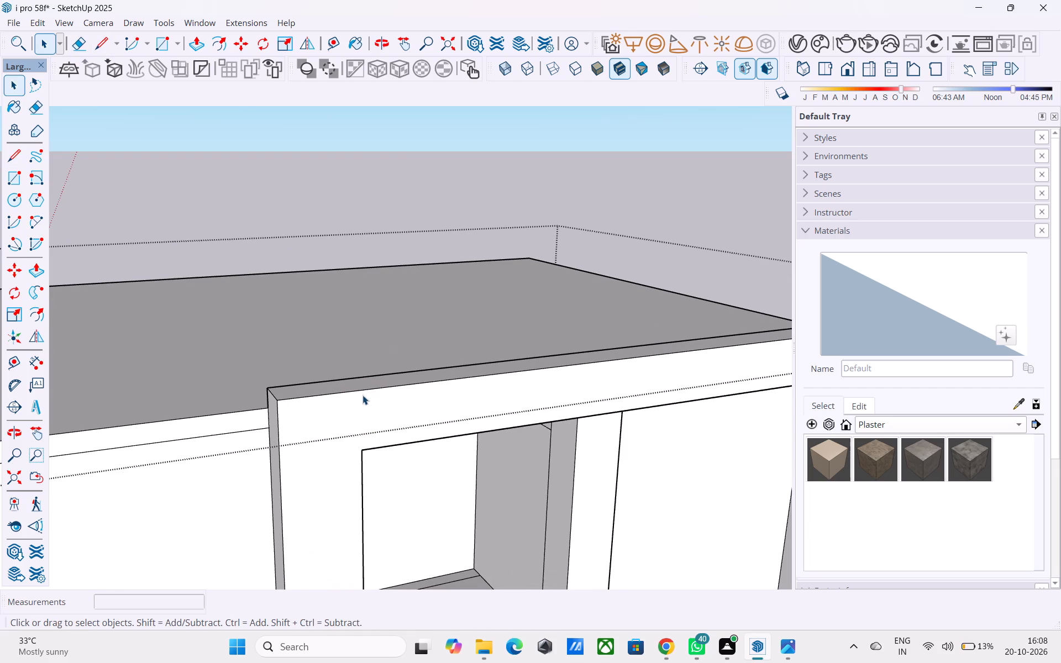
Examine the upper frame's two panels and central mullion from the front and from below.
scroll(363, 395, down, 5)
middle_drag(362, 394, 160, 302)
scroll(162, 300, down, 5)
middle_drag(501, 341, 476, 340)
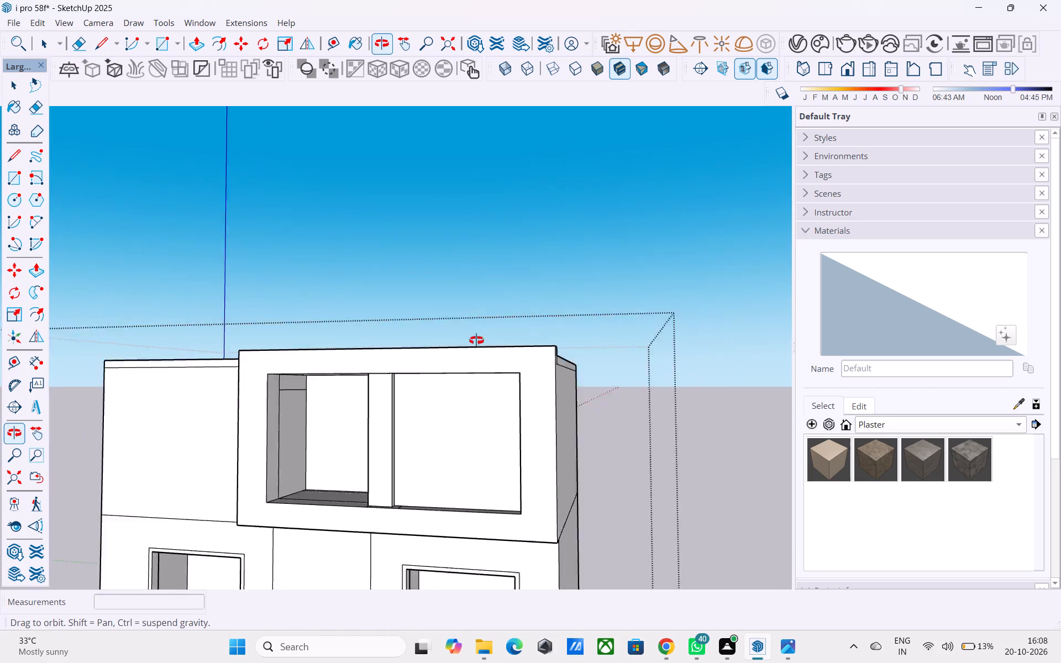
middle_drag(476, 340, 469, 348)
scroll(462, 340, down, 5)
scroll(367, 407, up, 6)
middle_drag(335, 382, 377, 281)
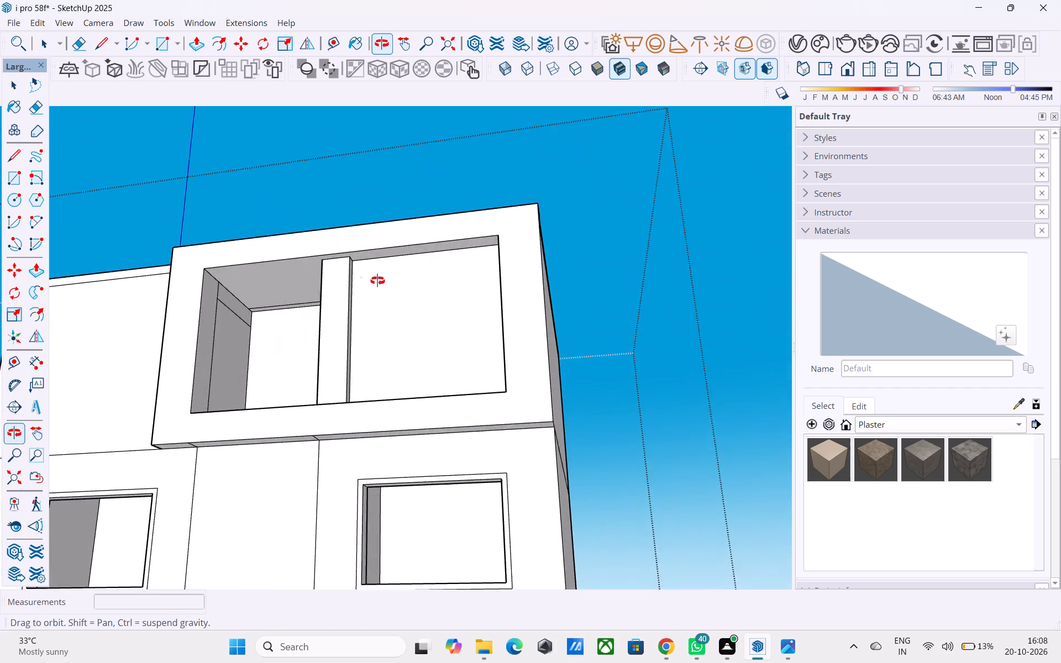
middle_drag(377, 281, 327, 391)
scroll(317, 382, down, 6)
Erase the short leftover edges crossing the upper frame's sill on both sides of the mullion's base.
middle_drag(297, 469, 288, 628)
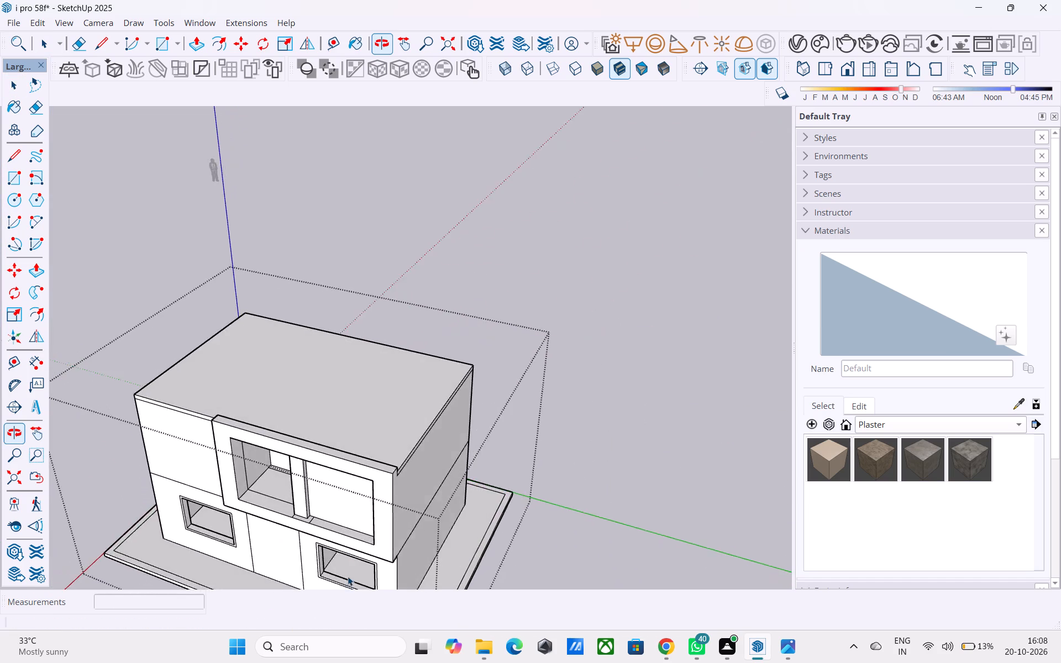
scroll(326, 509, up, 15)
key(e)
scroll(300, 535, up, 4)
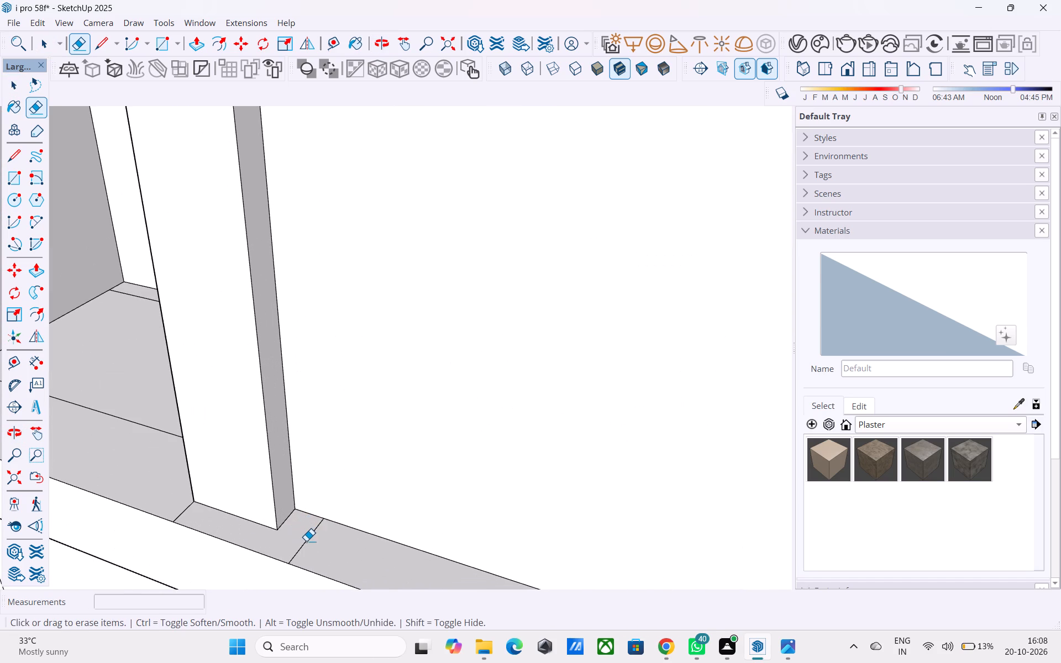
click(306, 541)
drag(187, 511, 182, 508)
key(space)
Erase the short leftover edges near the top of the left recess's two side walls.
scroll(186, 508, down, 3)
middle_drag(187, 509, 388, 455)
scroll(455, 425, down, 7)
scroll(428, 378, down, 4)
middle_drag(426, 396, 514, 376)
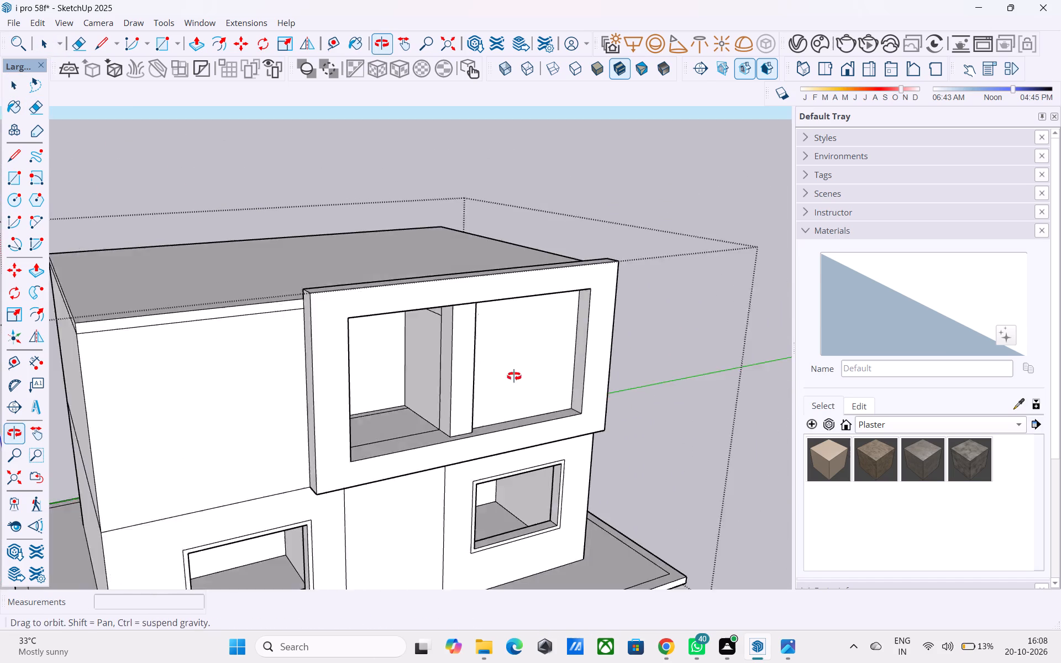
middle_drag(514, 376, 504, 376)
scroll(304, 375, up, 4)
middle_drag(381, 365, 253, 312)
middle_drag(399, 365, 270, 406)
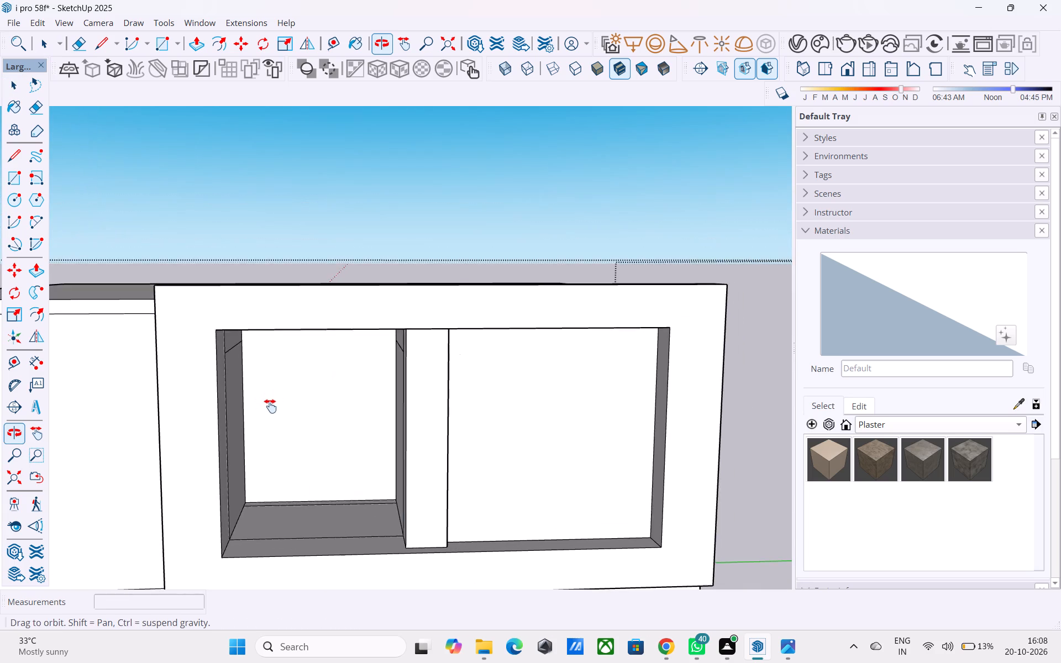
middle_drag(270, 406, 305, 444)
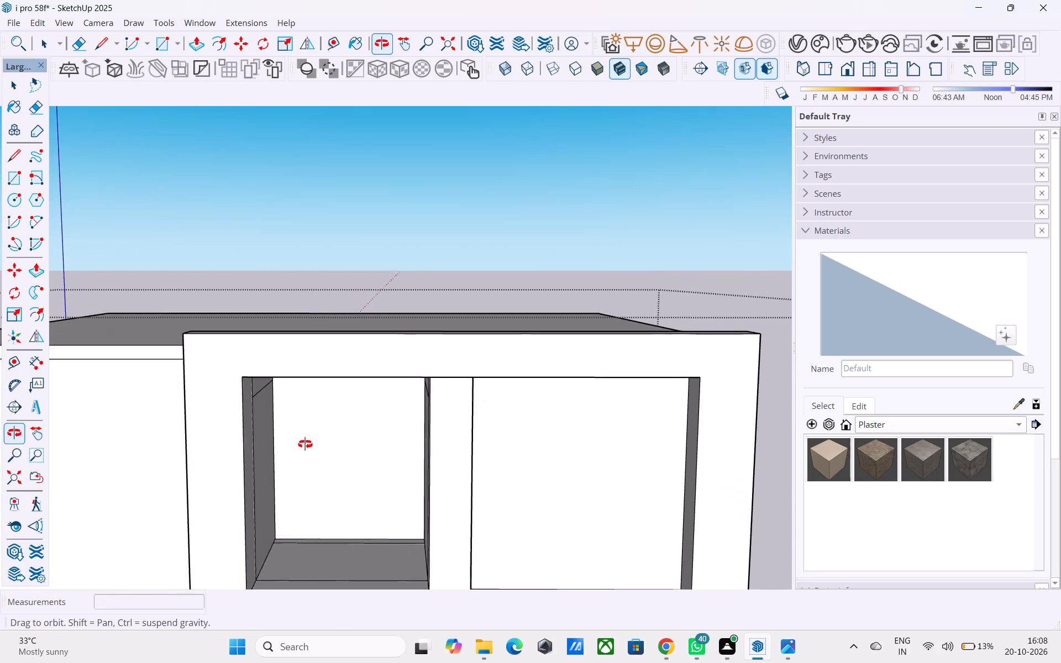
middle_drag(305, 444, 264, 420)
key(e)
drag(187, 338, 190, 346)
shift+middle_drag(183, 392, 234, 398)
scroll(436, 375, up, 3)
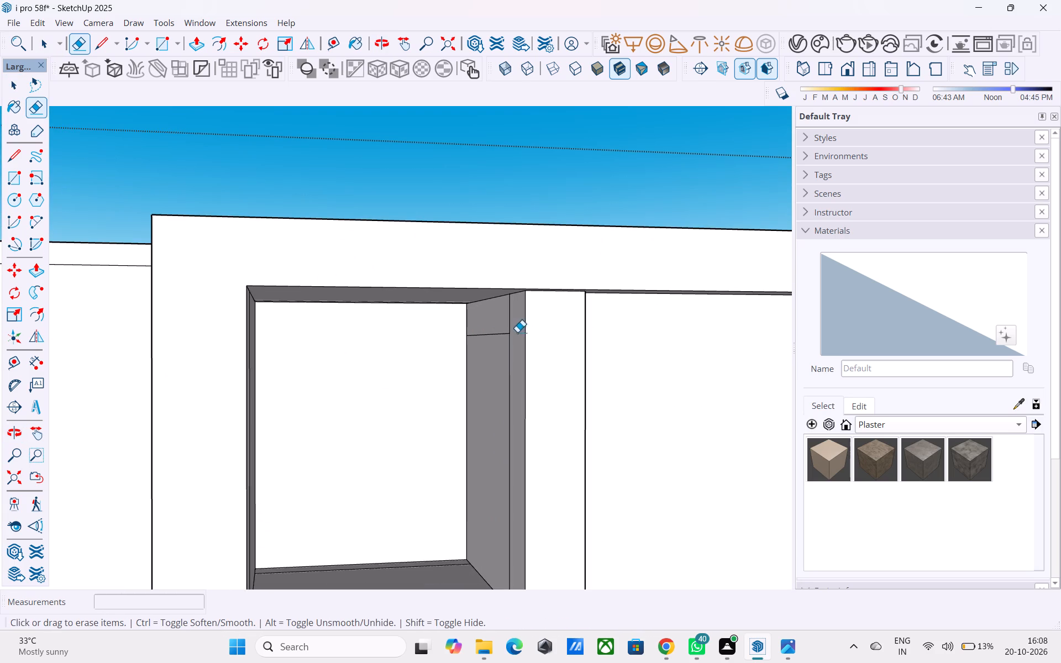
click(501, 333)
shift+middle_drag(486, 339, 474, 347)
scroll(474, 347, down, 3)
middle_drag(474, 347, 467, 347)
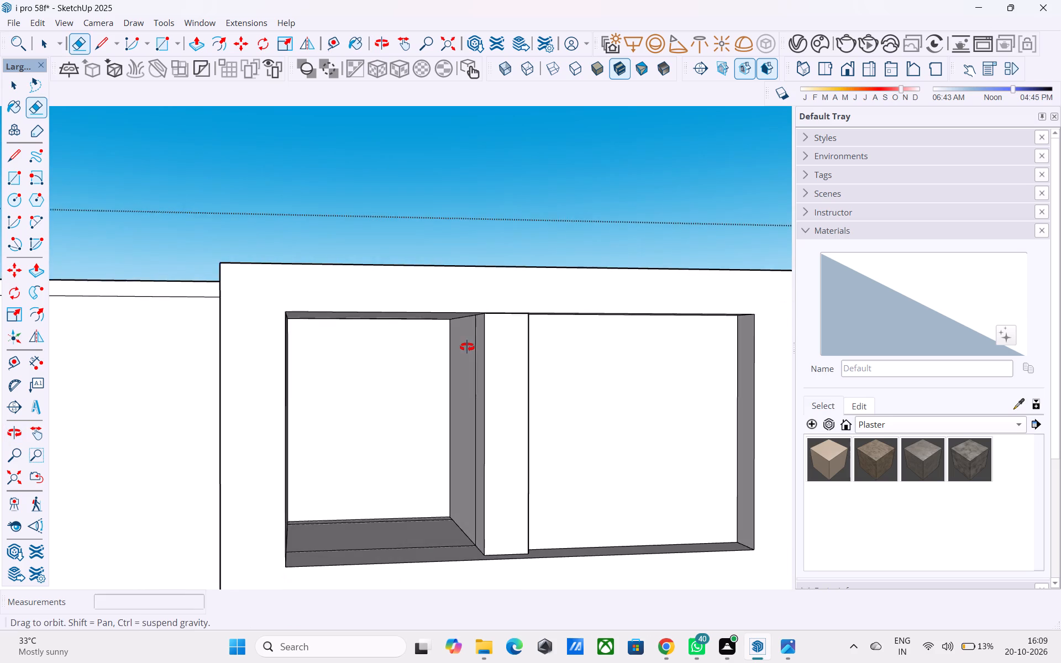
middle_drag(467, 347, 463, 348)
key(space)
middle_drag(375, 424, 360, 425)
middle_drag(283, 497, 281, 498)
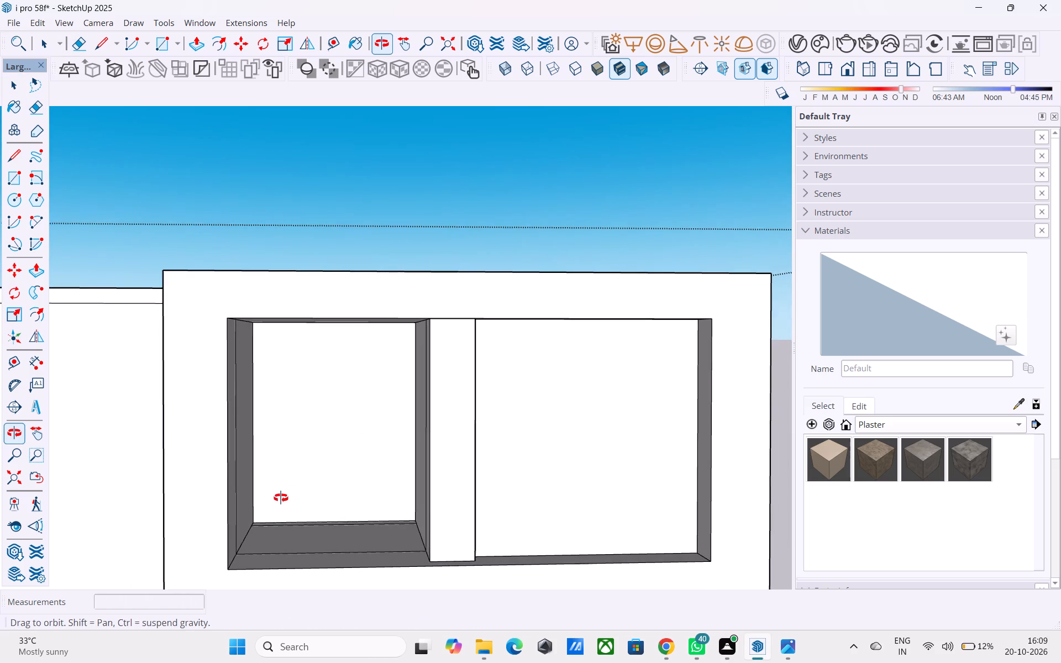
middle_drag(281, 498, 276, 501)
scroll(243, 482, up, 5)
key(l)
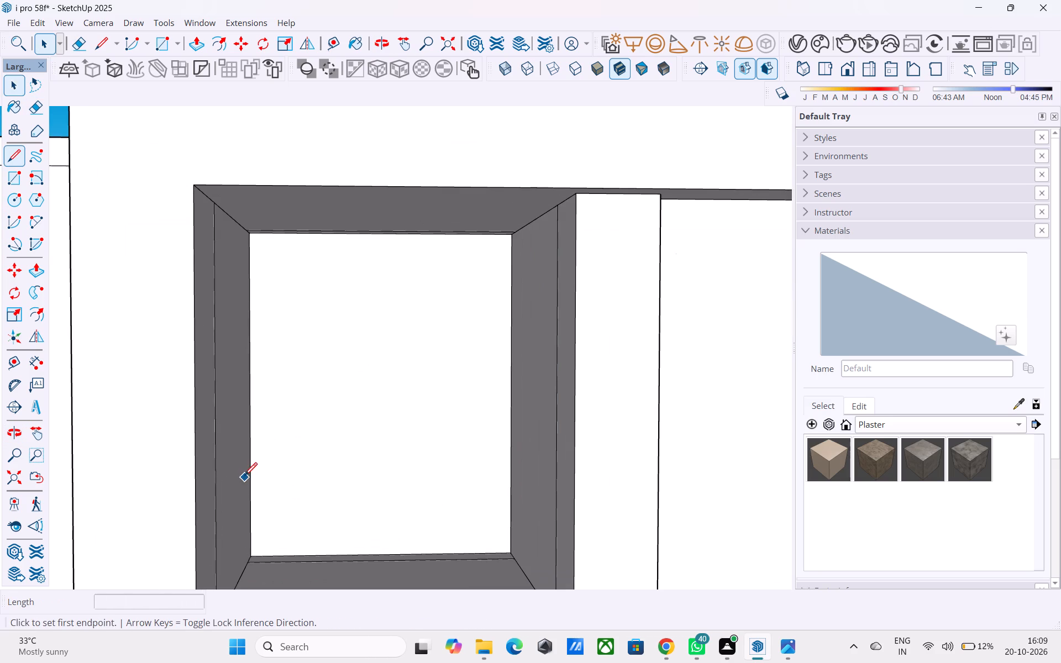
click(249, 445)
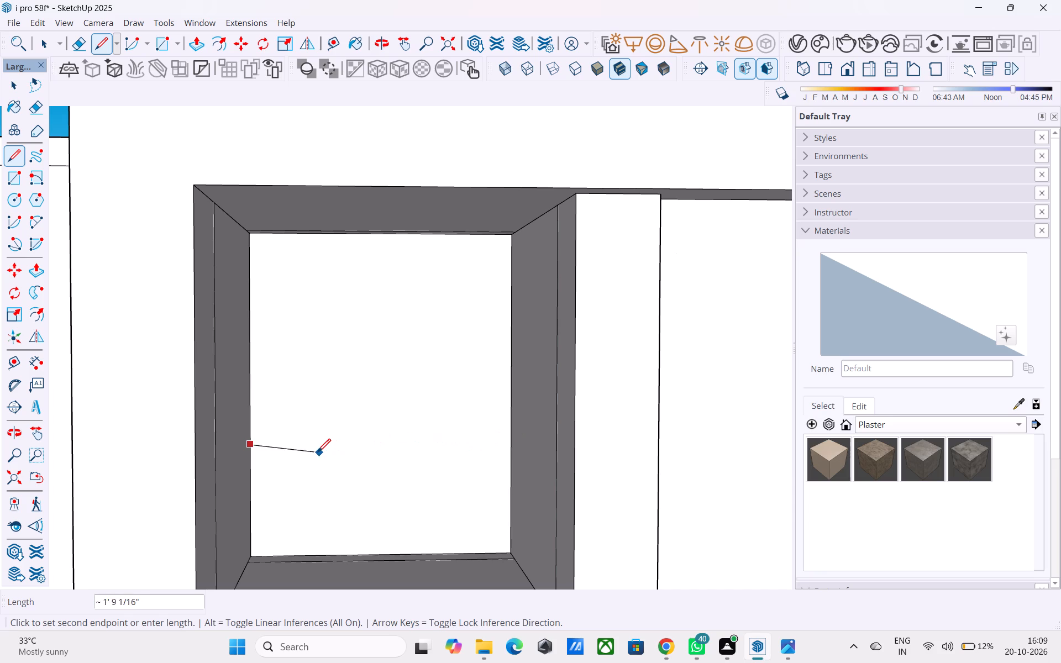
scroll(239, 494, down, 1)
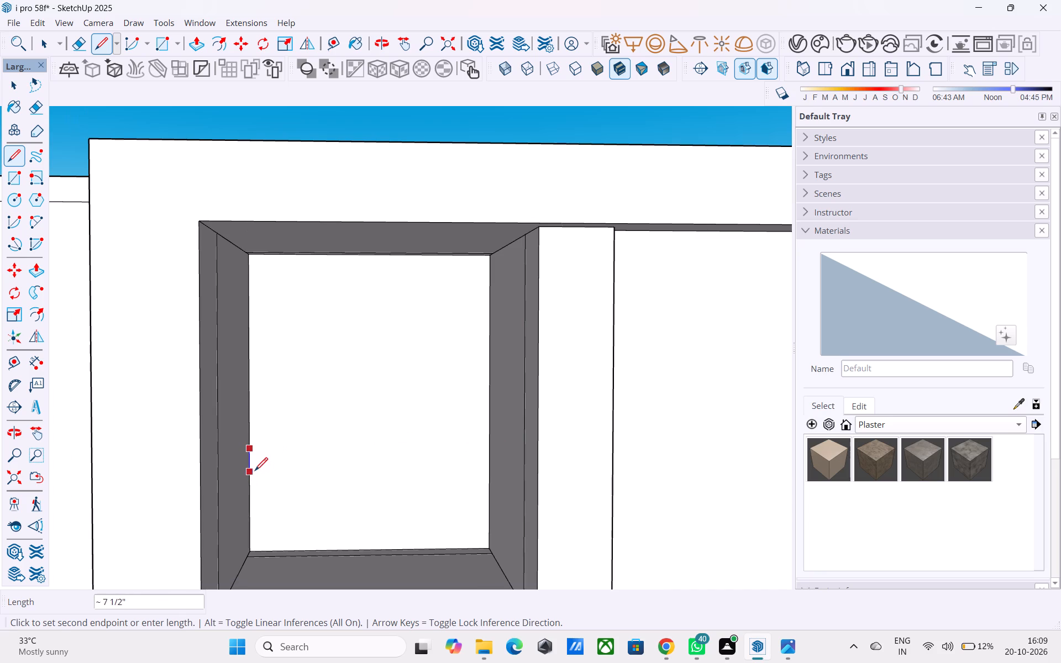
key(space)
Place a vertical guide on the left recess's back face, 1' in from its left edge.
key(t)
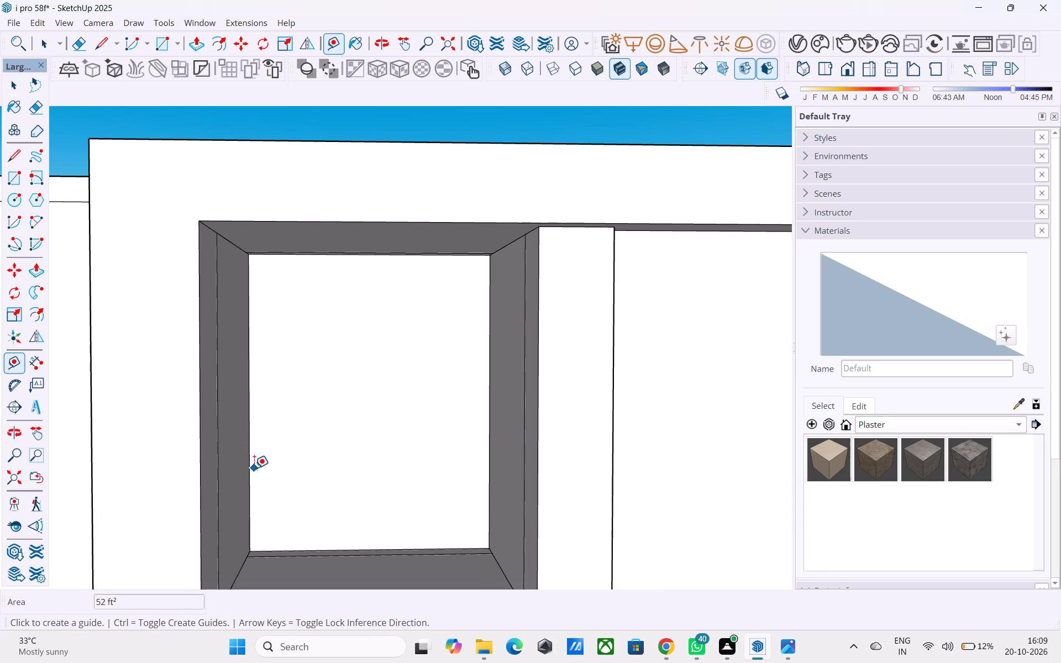
click(252, 460)
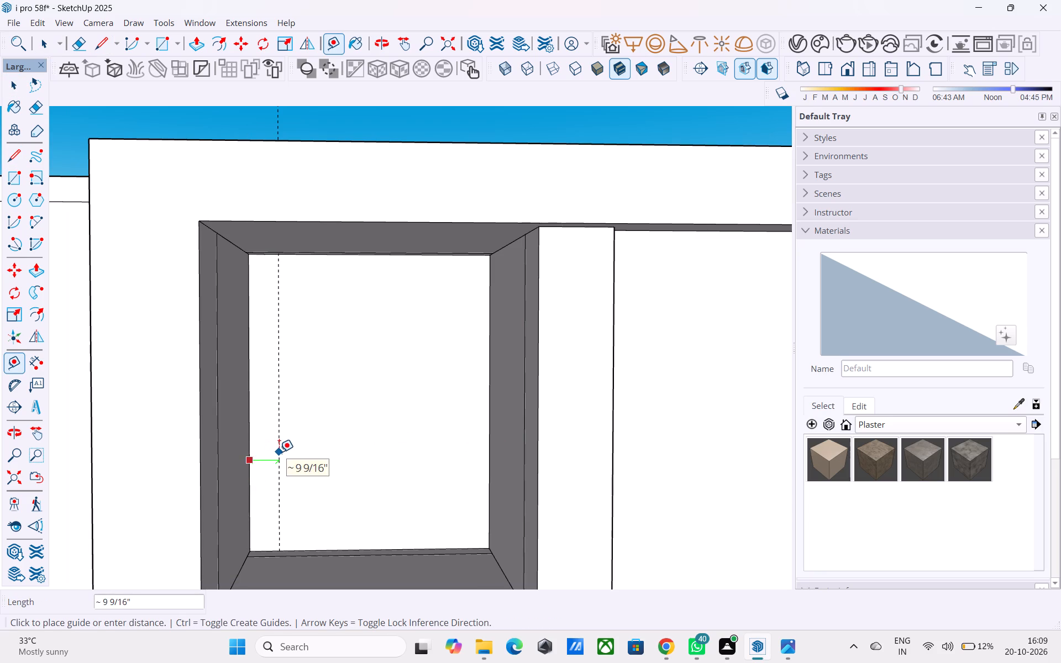
key(2)
key(apostrophe)
key(Return)
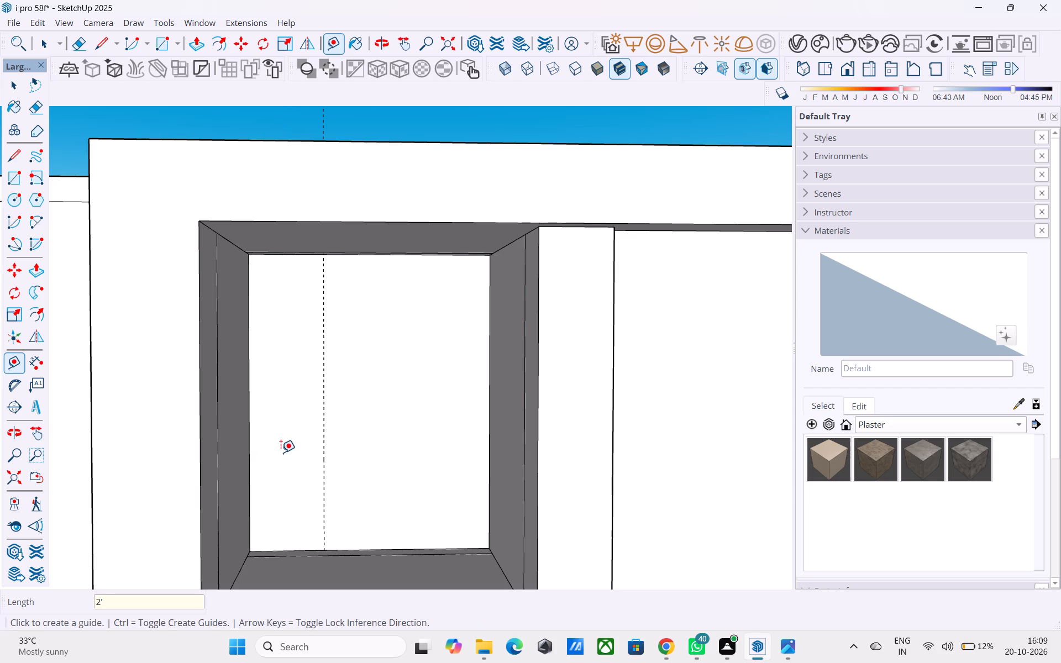
key(1)
key(apostrophe)
key(Return)
key(space)
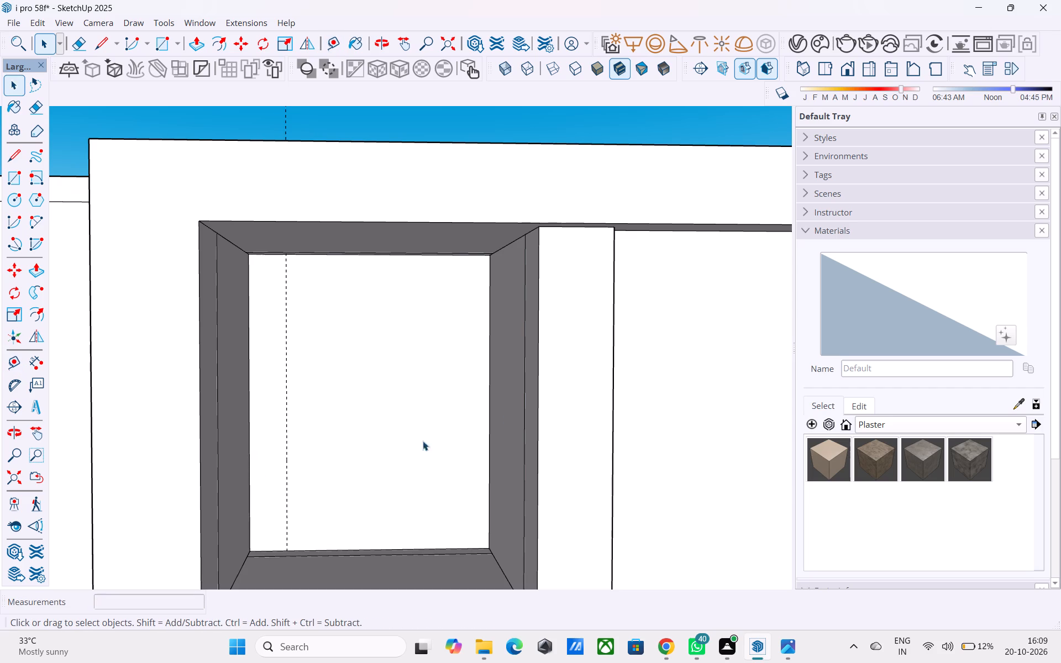
Place a second vertical guide on the recess's back face, 1' in from its right edge.
click(14, 362)
middle_drag(312, 432, 387, 429)
scroll(463, 429, up, 3)
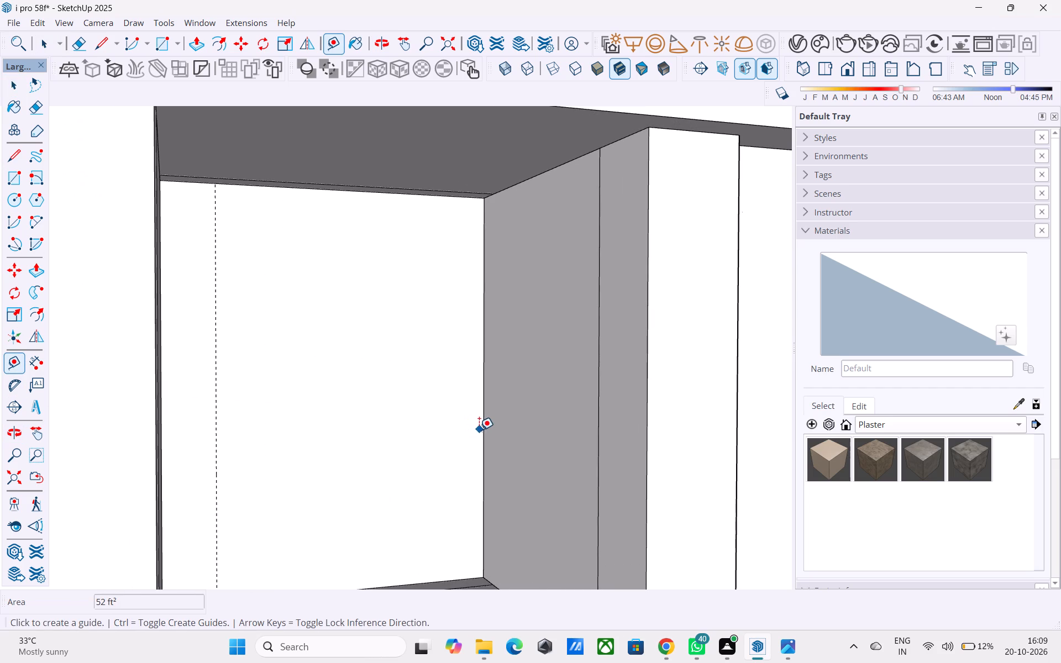
click(482, 431)
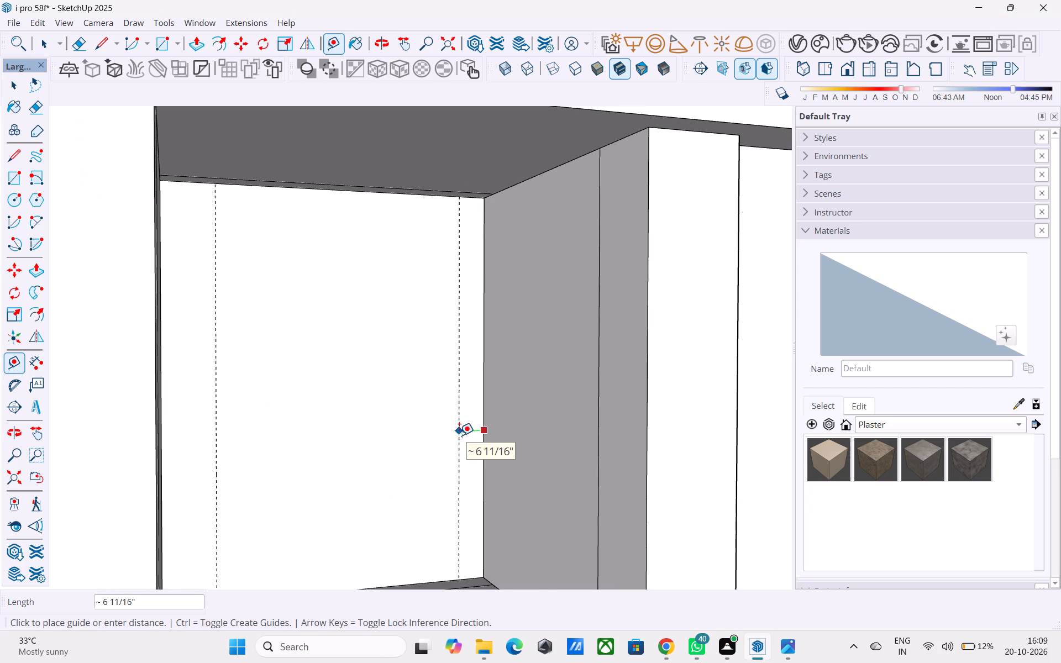
text(1')
key(Return)
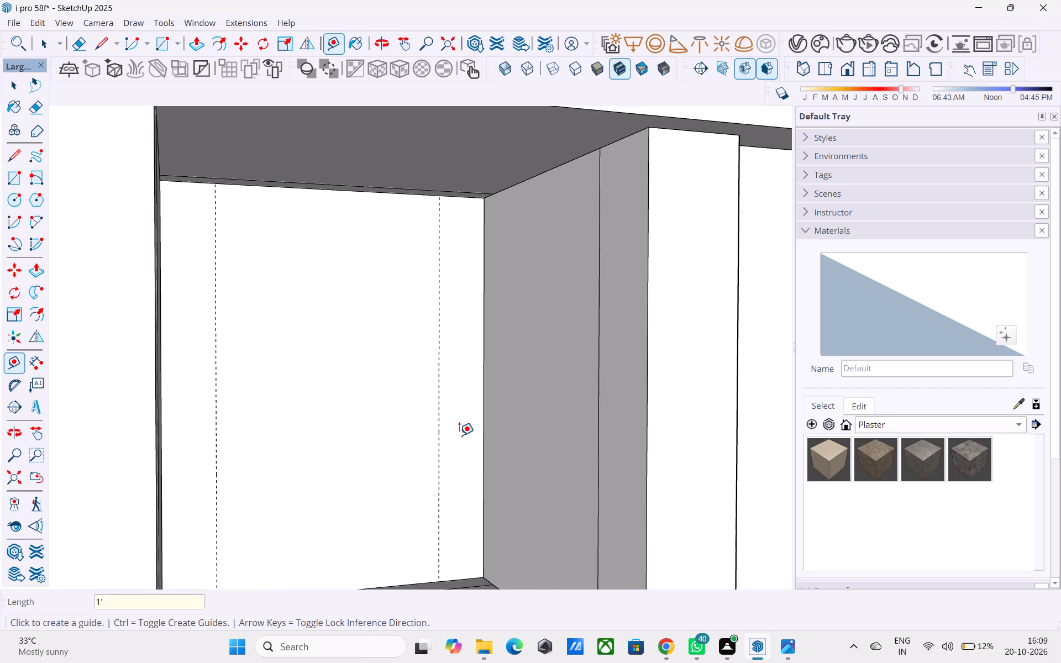
key(space)
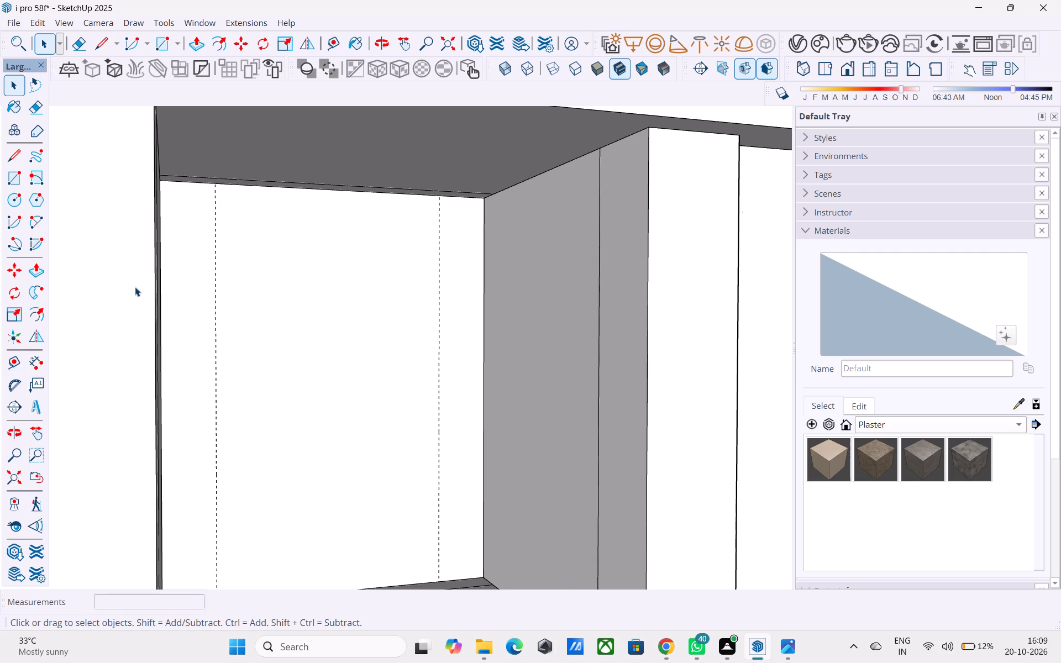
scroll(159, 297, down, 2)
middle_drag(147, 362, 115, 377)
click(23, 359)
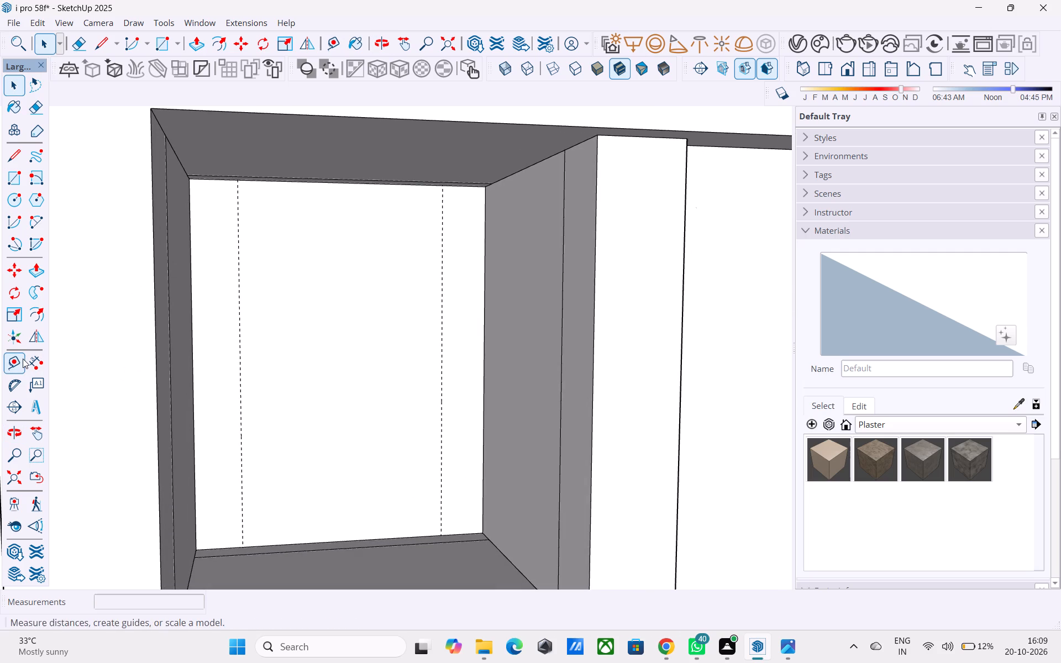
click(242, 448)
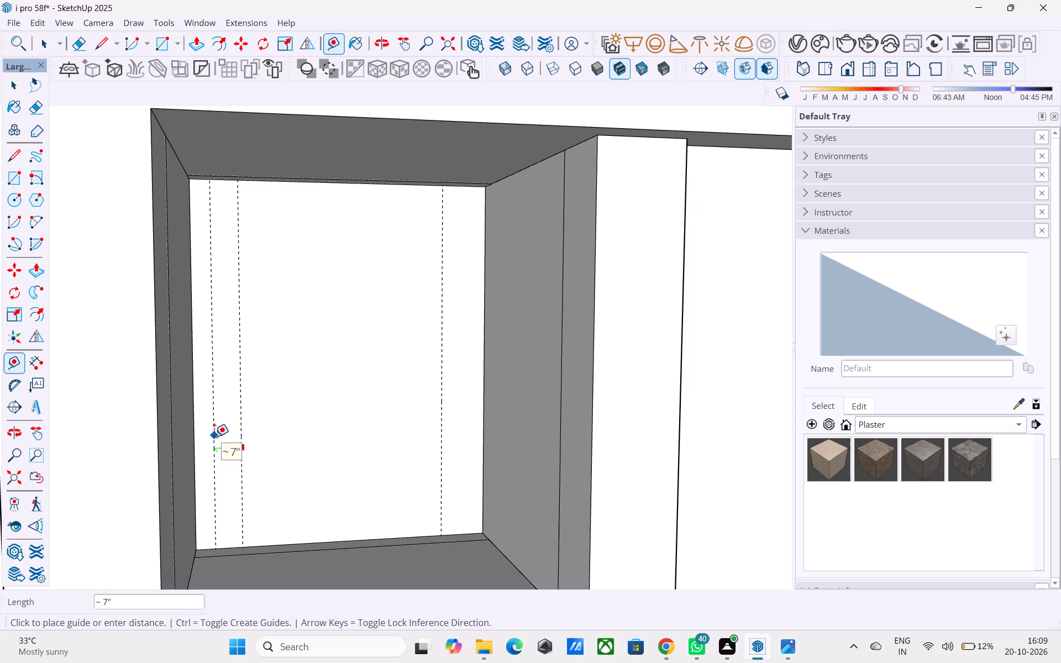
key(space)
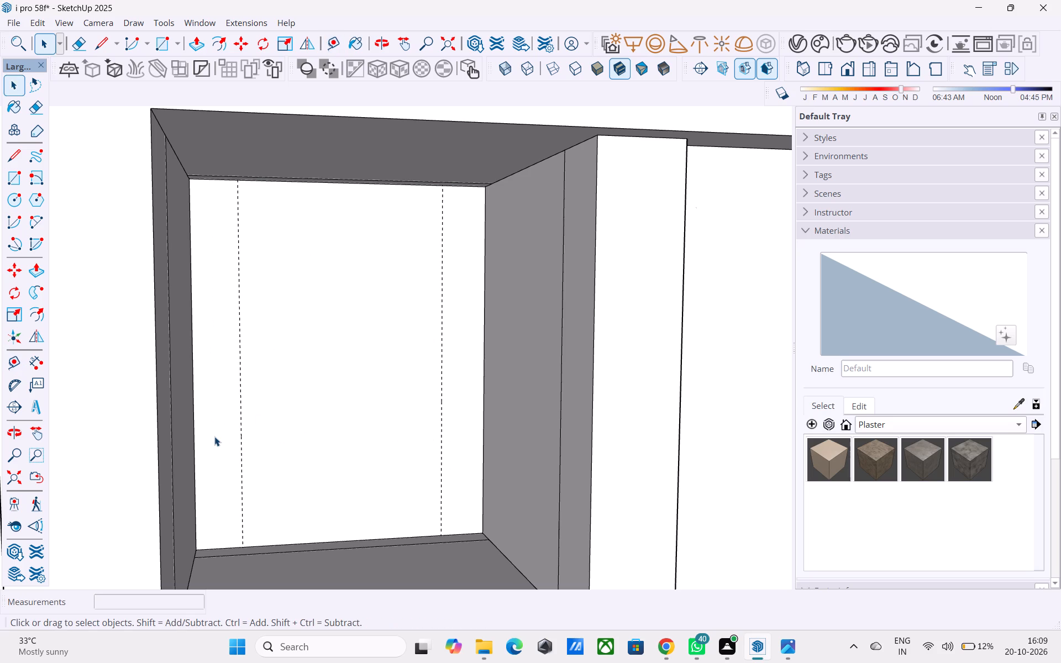
Place a horizontal guide on the recess's back face, 8' above its bottom edge.
click(9, 362)
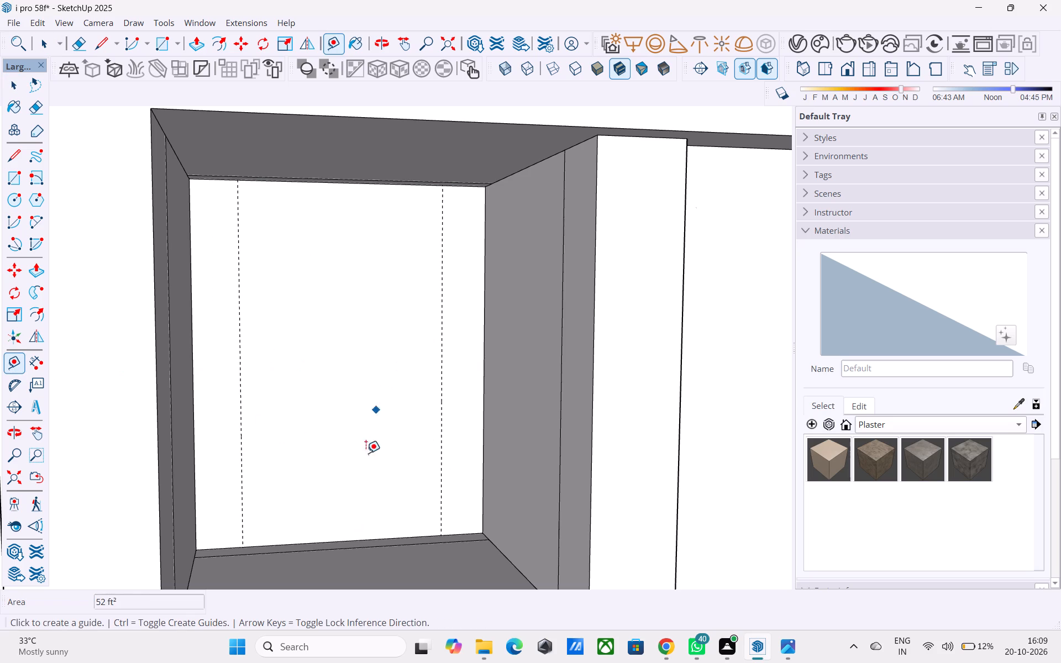
click(346, 538)
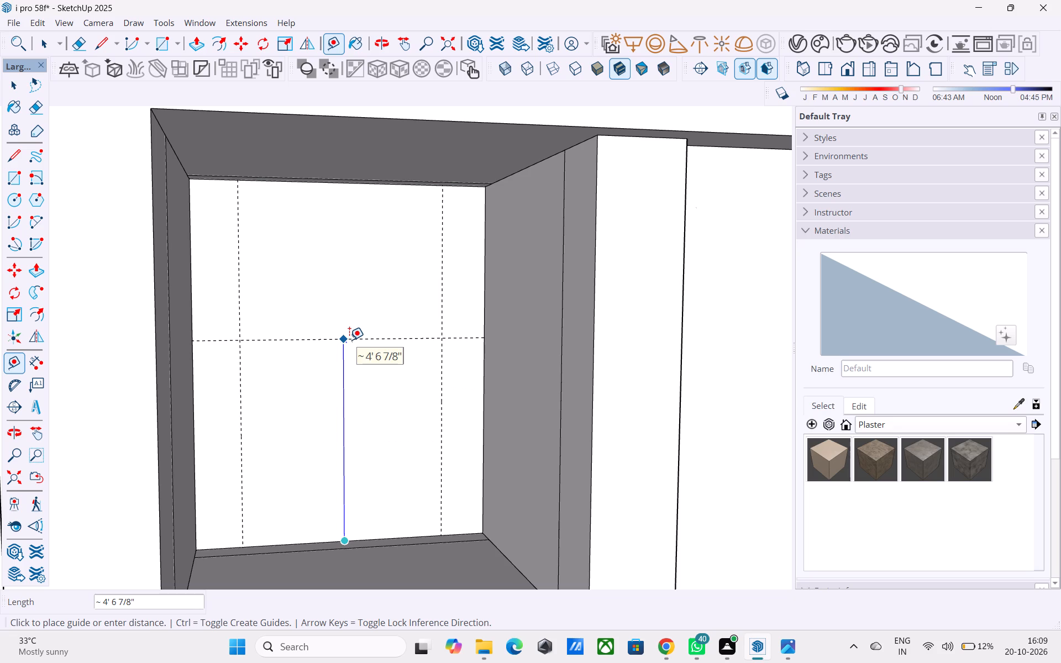
key(8)
key(apostrophe)
key(Return)
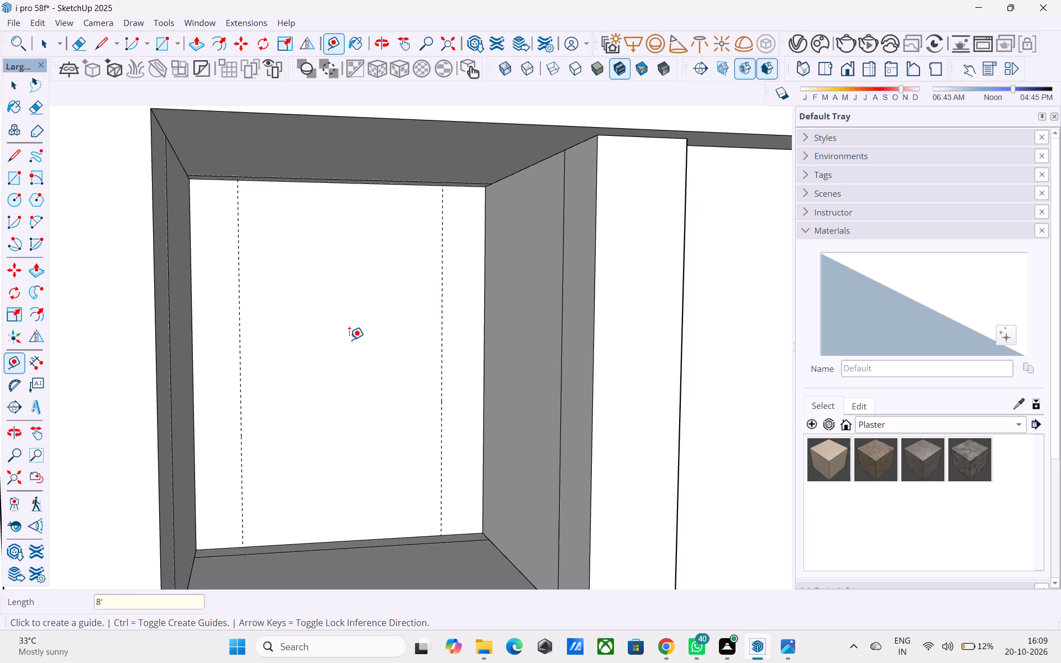
Measure the height of the left recess's back face from its bottom edge, and inspect the upper frame and recess.
click(241, 546)
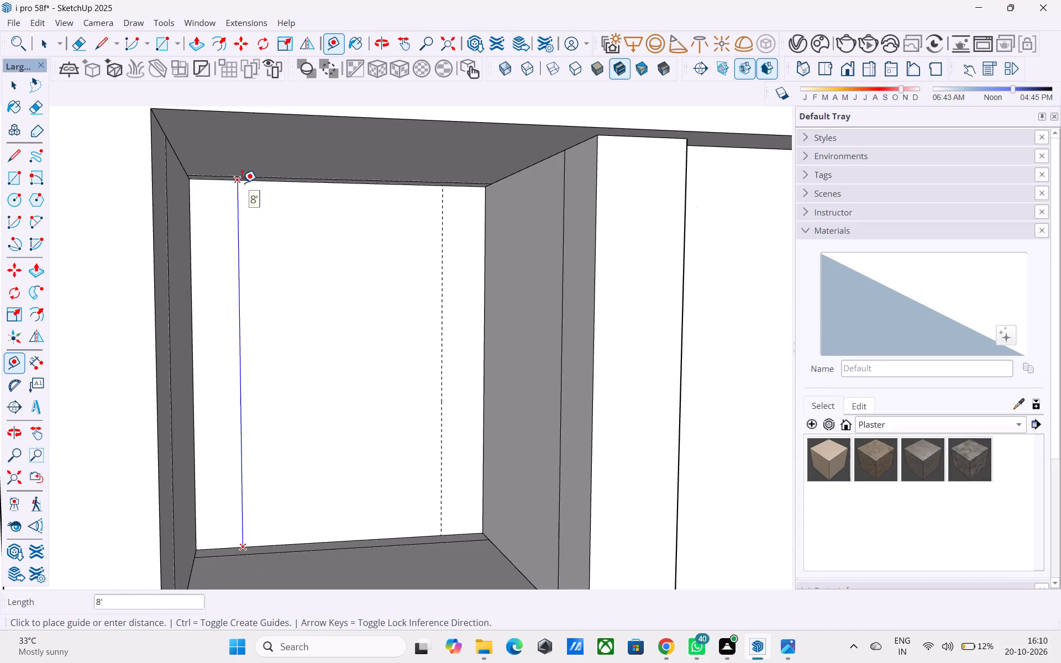
scroll(249, 216, down, 9)
scroll(283, 457, down, 4)
scroll(277, 516, down, 5)
middle_drag(299, 525, 486, 576)
scroll(328, 364, up, 8)
middle_drag(327, 393, 241, 274)
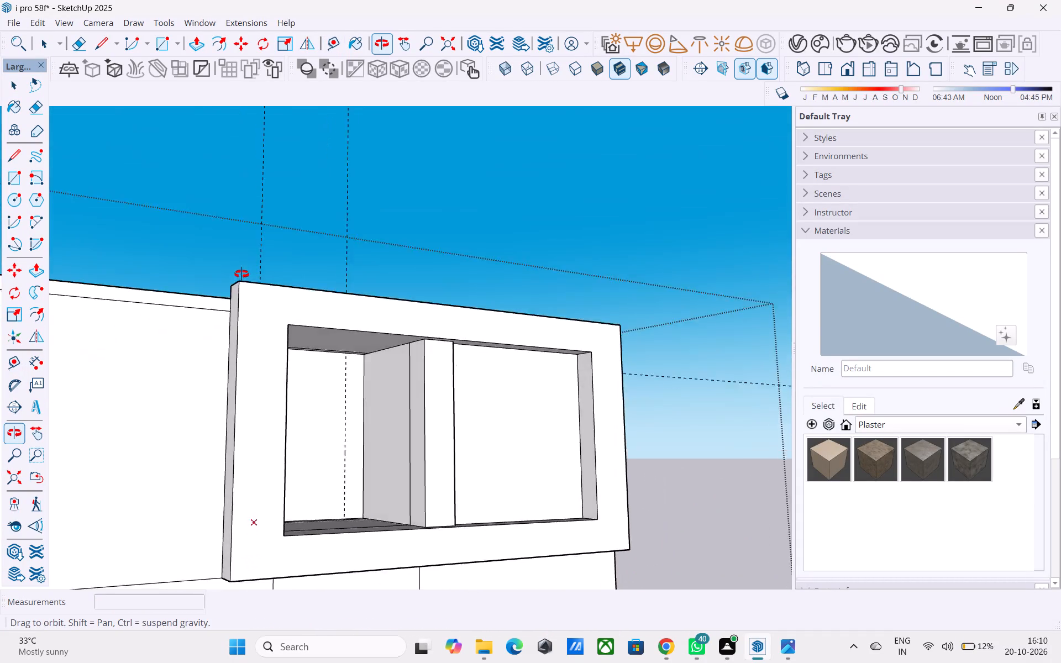
middle_drag(241, 274, 240, 257)
scroll(277, 215, up, 3)
middle_drag(297, 244, 321, 108)
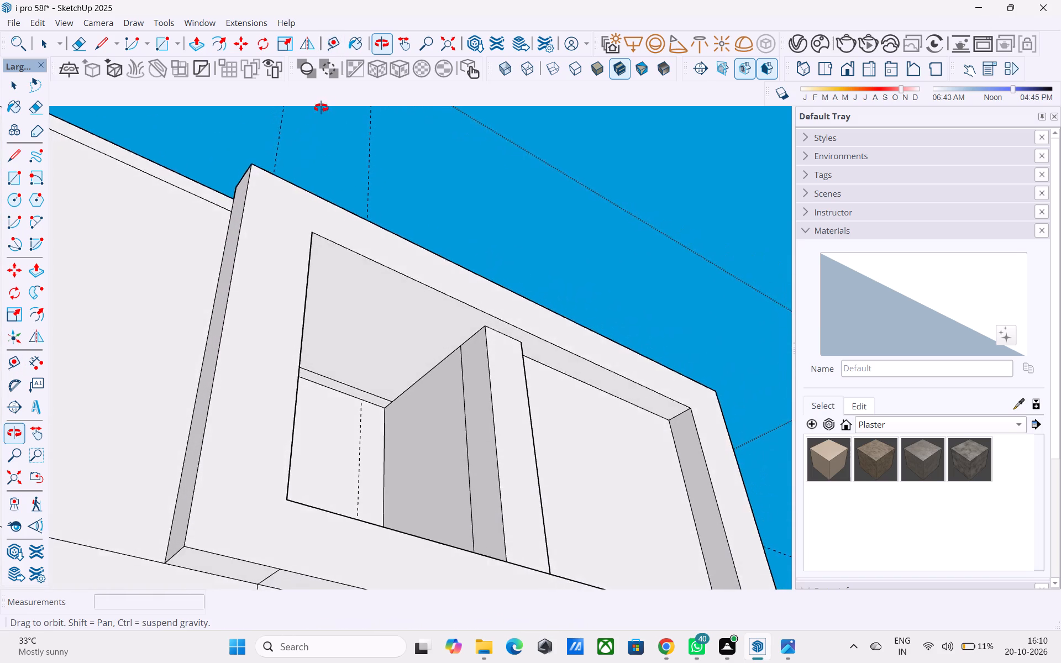
middle_drag(321, 108, 340, 287)
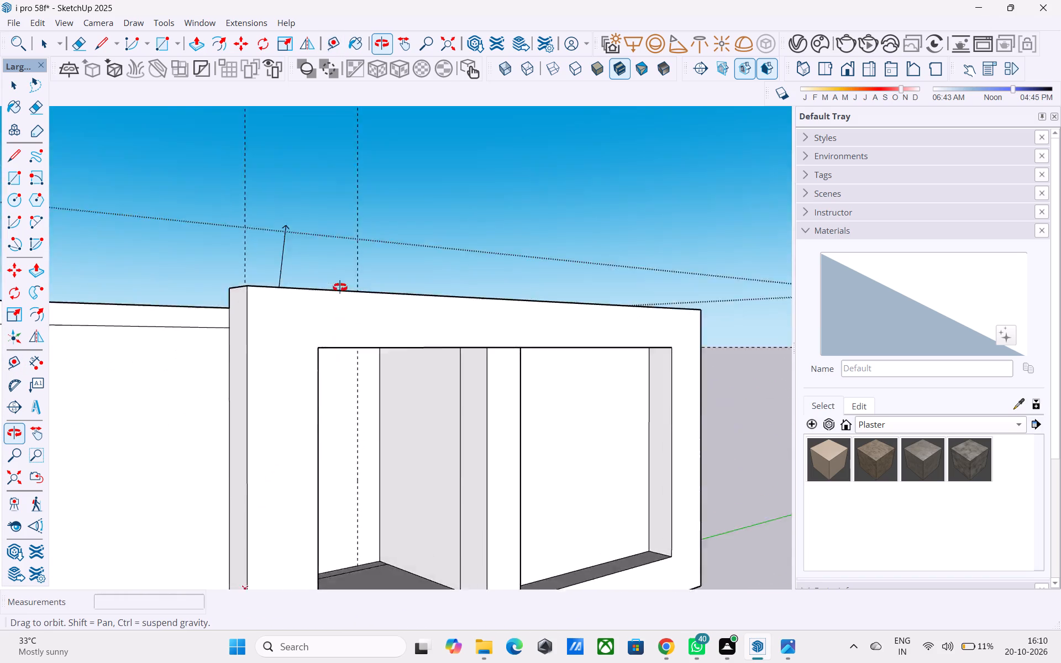
middle_drag(340, 287, 382, 382)
scroll(370, 359, down, 11)
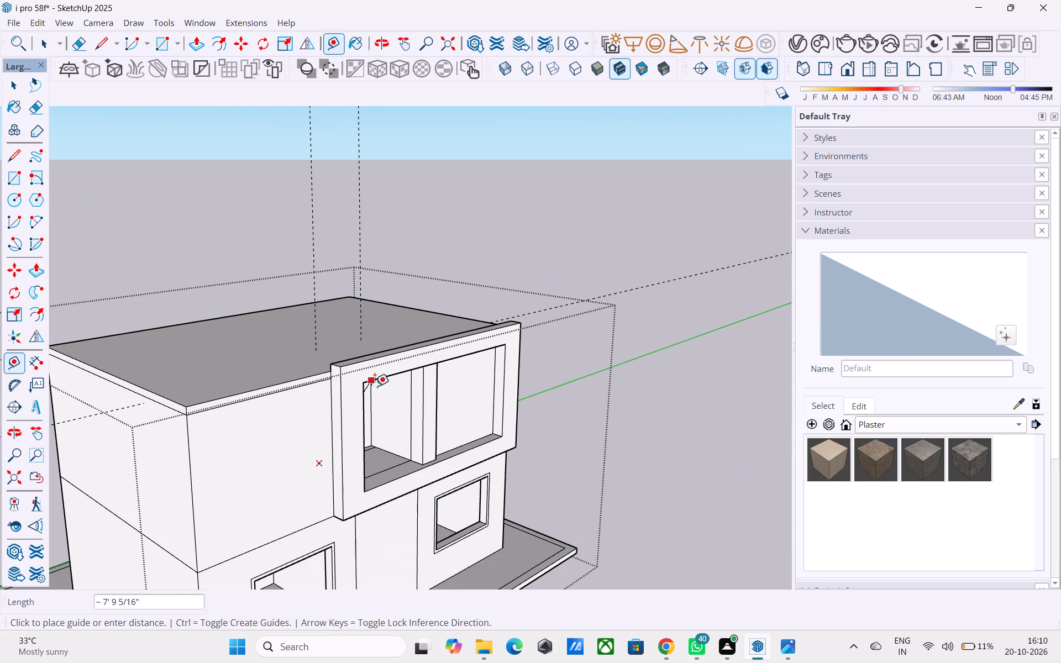
middle_drag(206, 515, 98, 435)
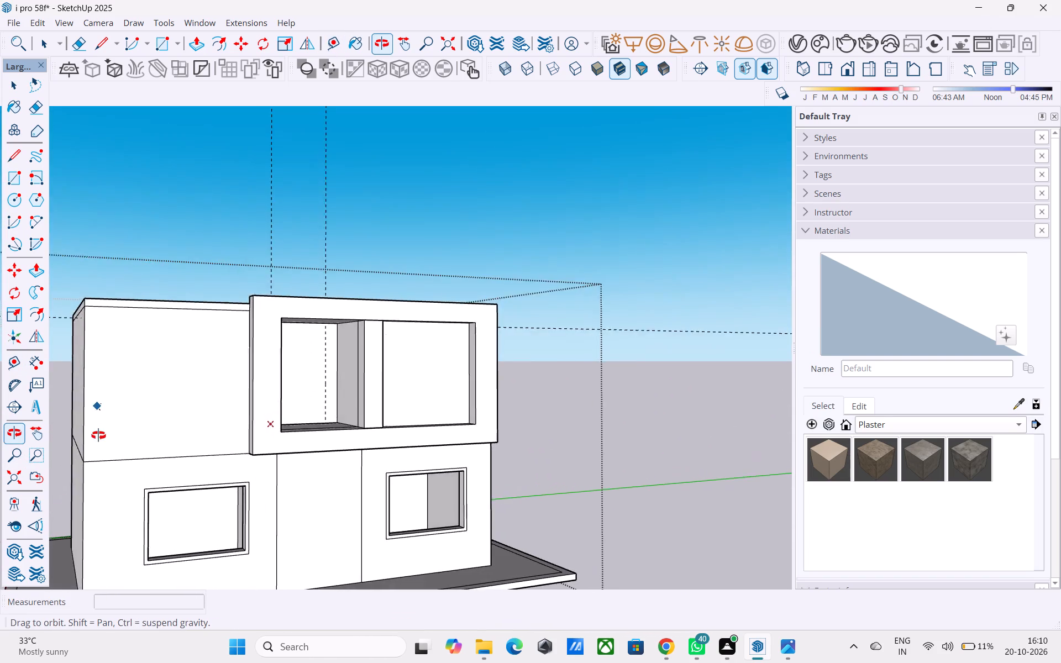
middle_drag(98, 435, 111, 427)
scroll(200, 352, down, 5)
middle_drag(367, 407, 233, 562)
scroll(181, 365, up, 8)
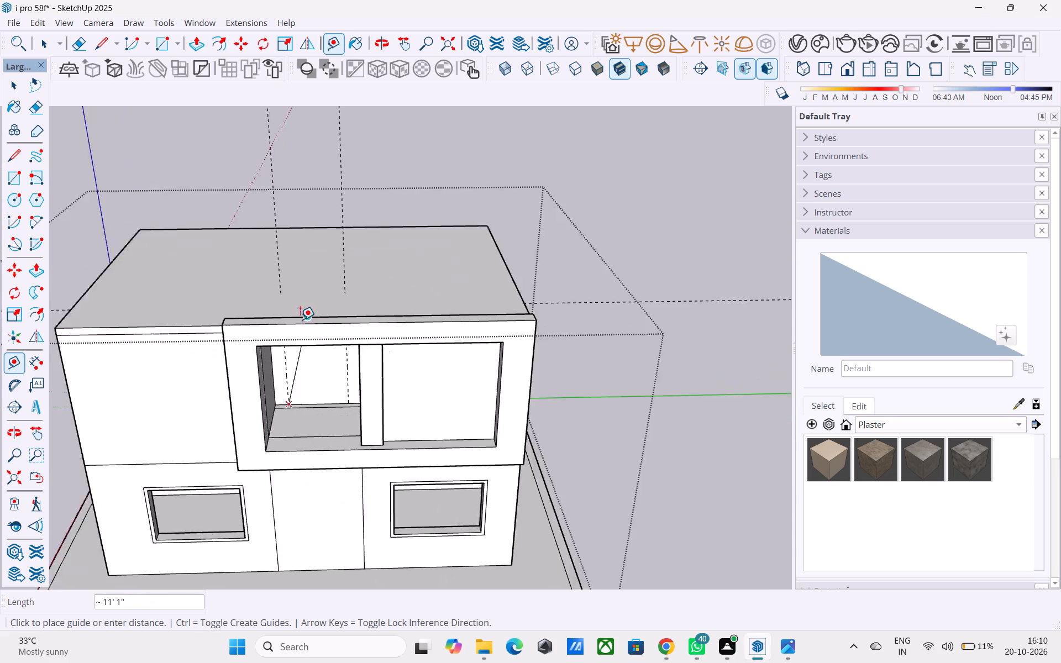
scroll(300, 319, up, 10)
Erase the leftover edges crossing the left recess's floor near the back wall and near the front.
key(space)
key(e)
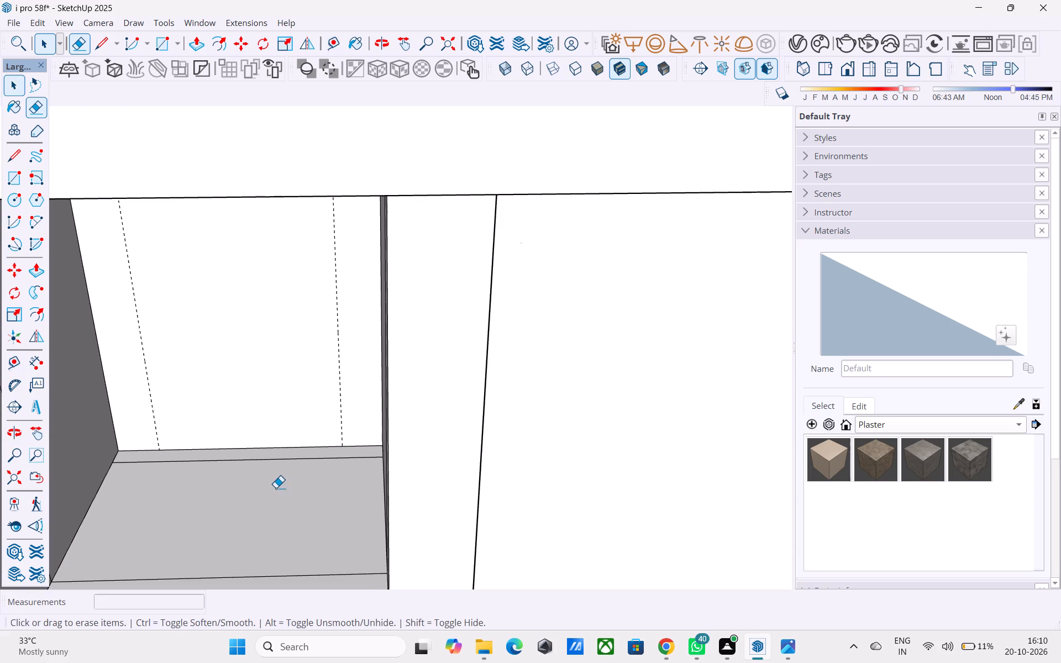
drag(265, 456, 267, 464)
scroll(269, 446, down, 7)
scroll(266, 502, up, 1)
drag(262, 516, 262, 506)
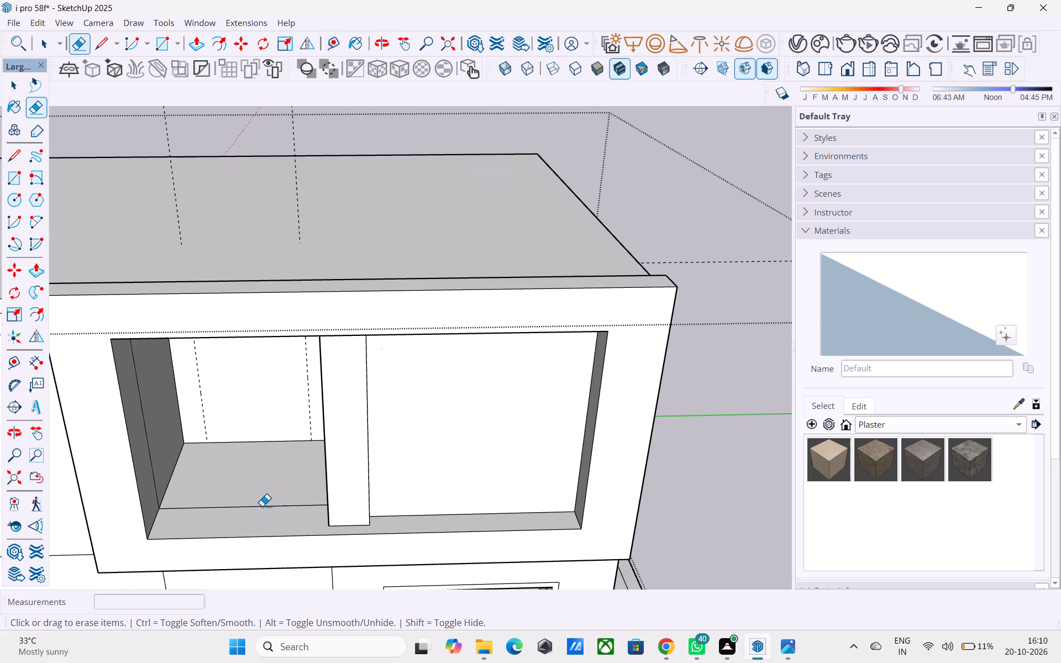
drag(262, 506, 261, 493)
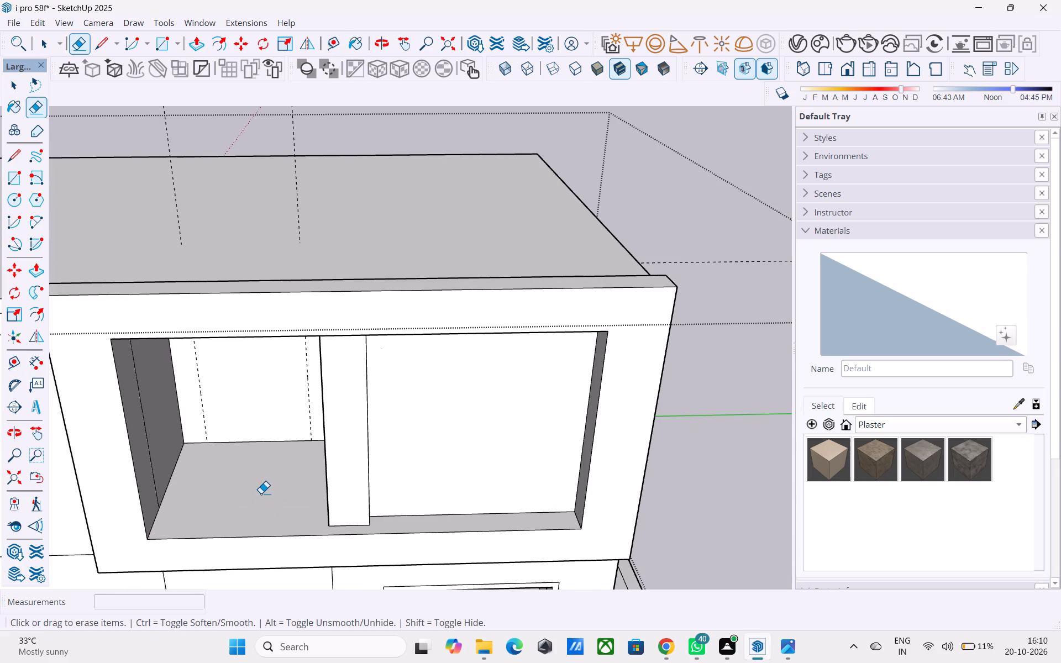
Draw a line across the front of the left recess's floor, from the divider's front corner to the opposite side wall.
middle_click(260, 494)
key(l)
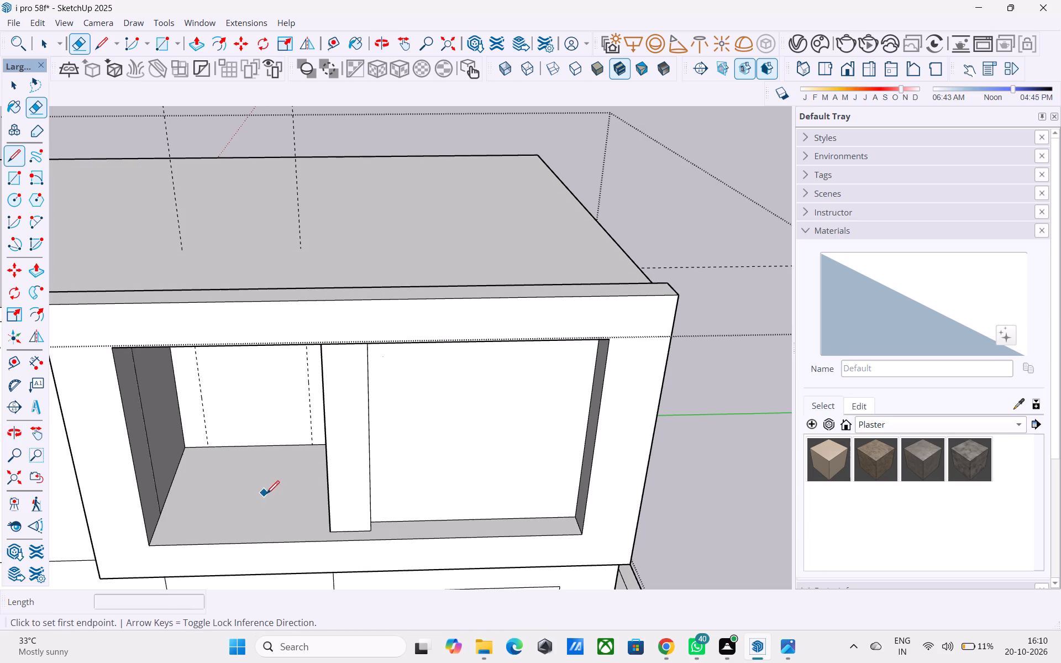
scroll(286, 514, up, 4)
click(355, 543)
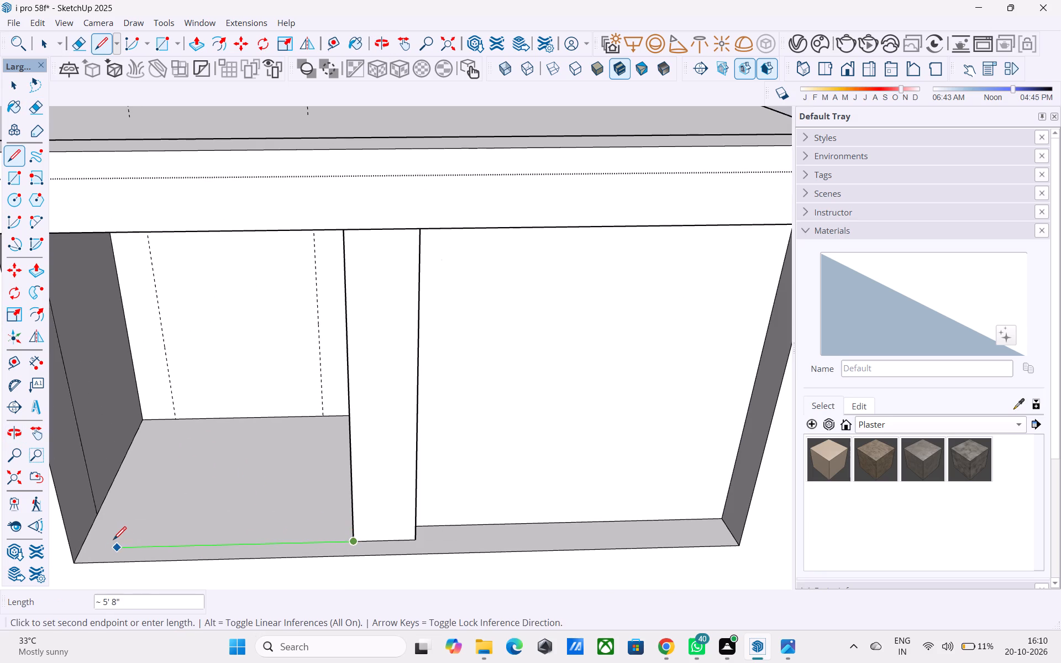
click(84, 545)
scroll(135, 505, down, 2)
middle_drag(141, 507, 145, 507)
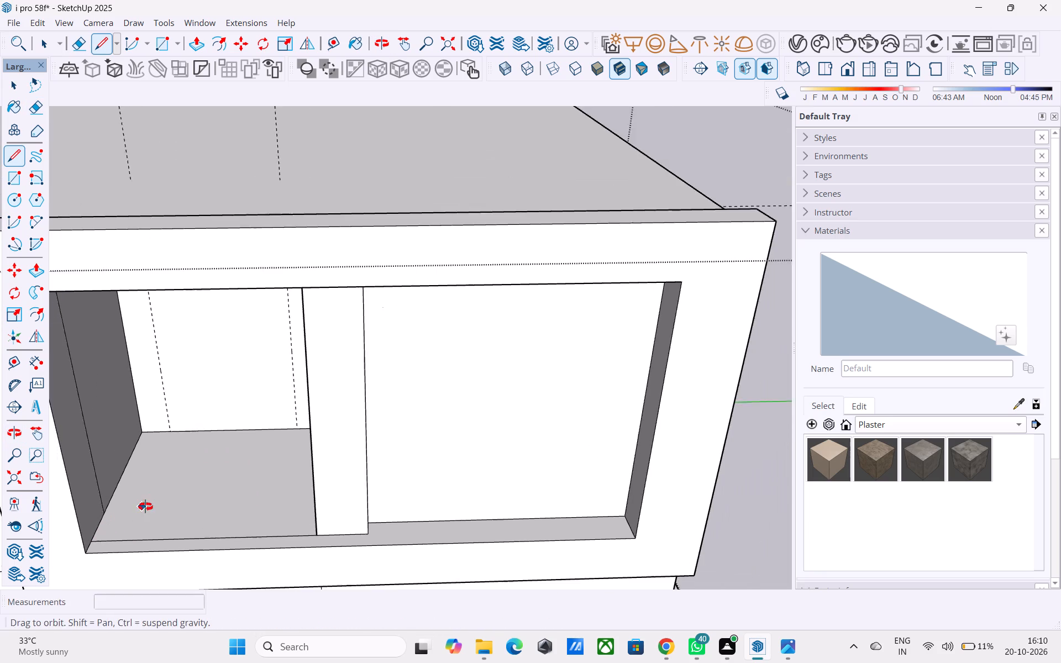
middle_drag(145, 507, 155, 507)
Push the left recess's floor face down 1'.
key(space)
scroll(169, 478, up, 2)
click(169, 478)
key(p)
click(169, 478)
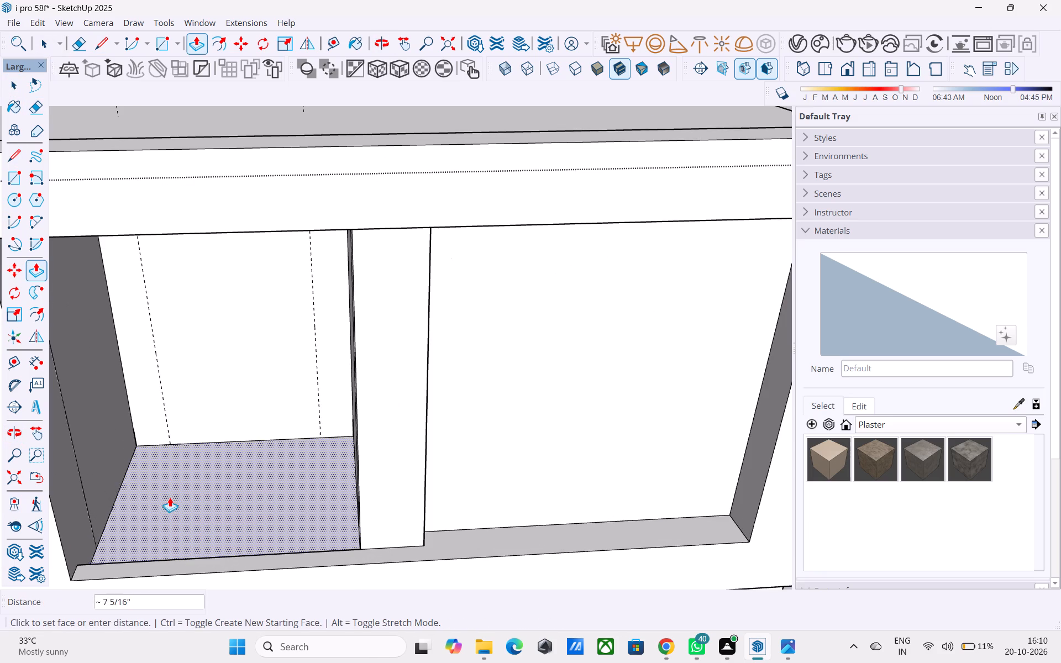
scroll(174, 499, down, 5)
middle_drag(173, 498, 217, 416)
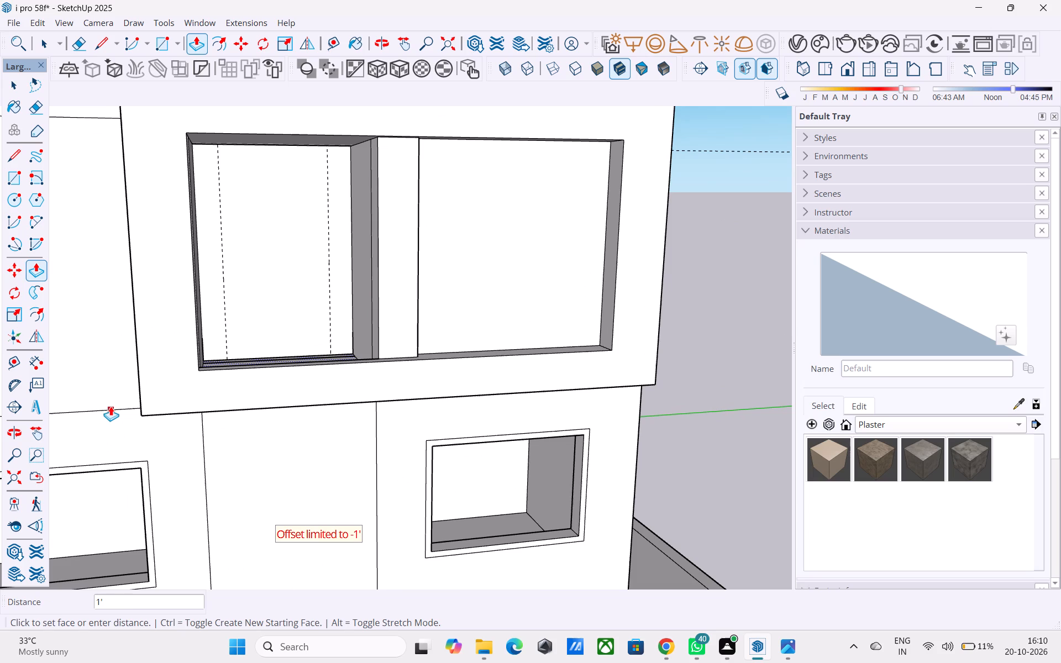
click(111, 406)
Examine the house's front facade and the deepened left recess from above and from eye level.
scroll(418, 331, down, 6)
middle_drag(390, 396, 359, 488)
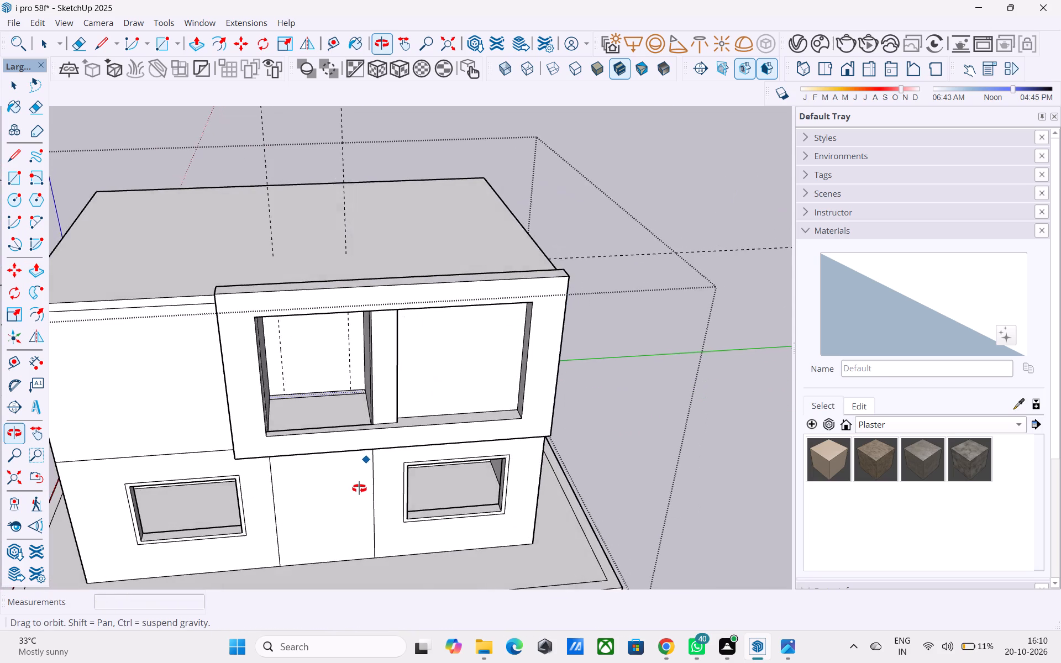
middle_drag(359, 488, 355, 476)
scroll(284, 466, down, 4)
middle_drag(382, 519, 401, 549)
scroll(290, 272, down, 6)
scroll(398, 533, down, 5)
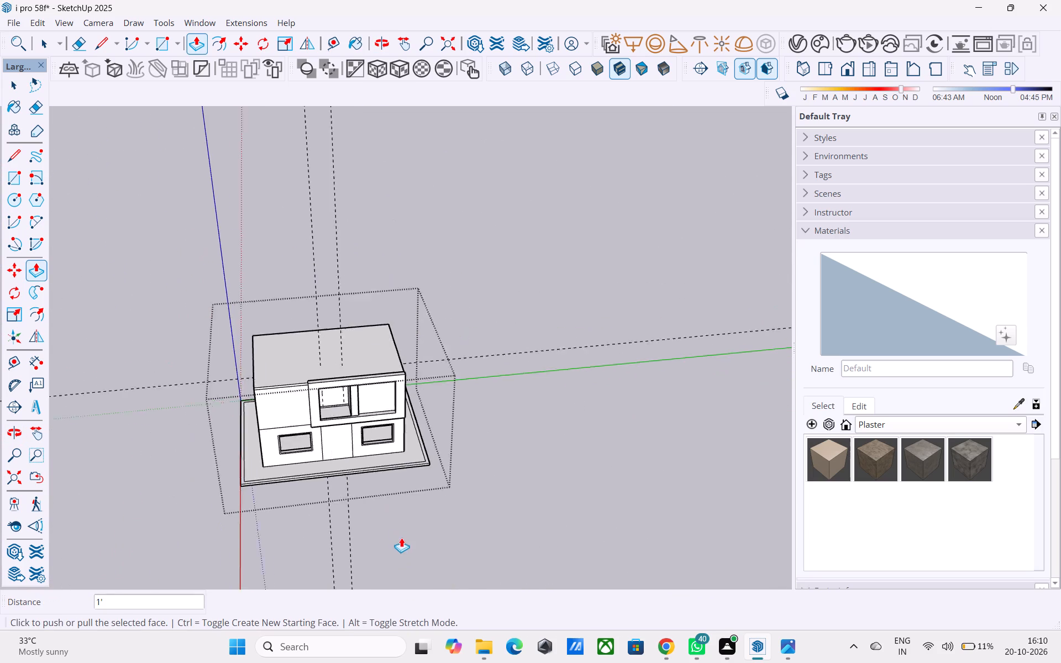
middle_drag(391, 524, 408, 401)
scroll(256, 138, up, 3)
scroll(275, 211, up, 3)
middle_drag(275, 222, 203, 135)
middle_drag(307, 228, 224, 225)
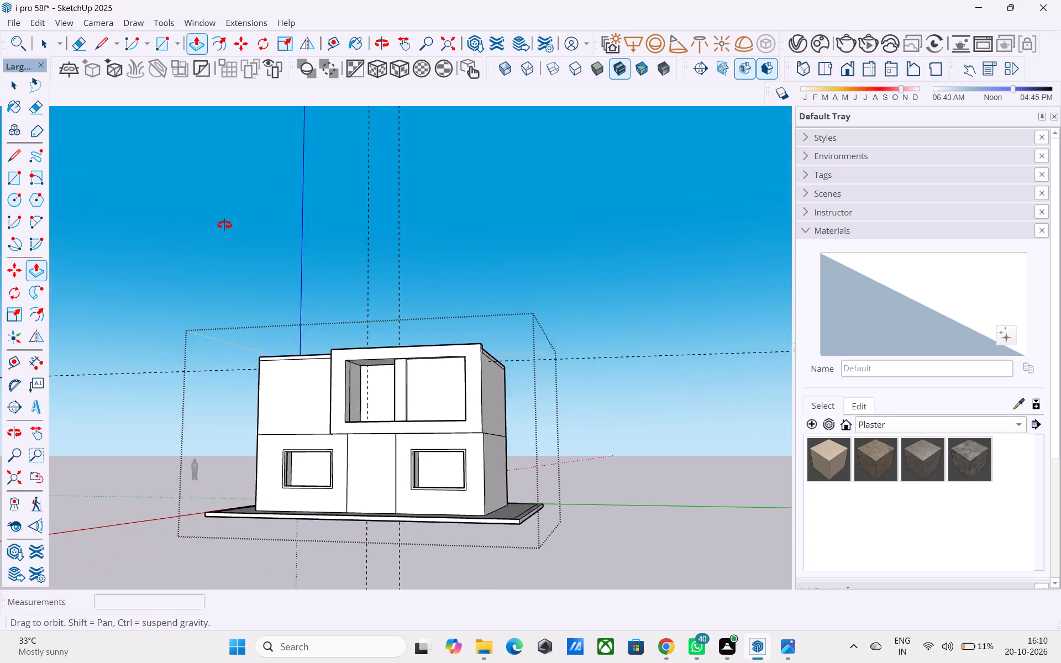
middle_drag(224, 225, 223, 225)
scroll(144, 235, down, 4)
middle_drag(281, 272, 346, 332)
scroll(124, 372, up, 5)
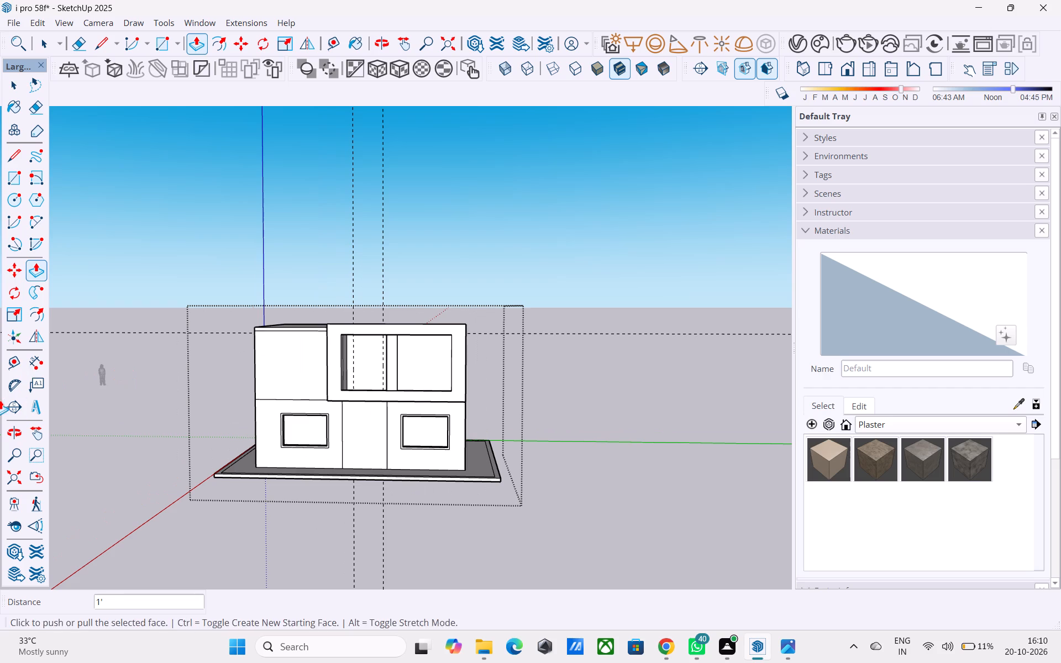
Measure the left recess's back wall from its bottom edge to the ceiling, undoing the stray guide placed on the facade.
click(20, 359)
scroll(211, 382, down, 1)
middle_drag(211, 387, 150, 429)
scroll(308, 389, up, 3)
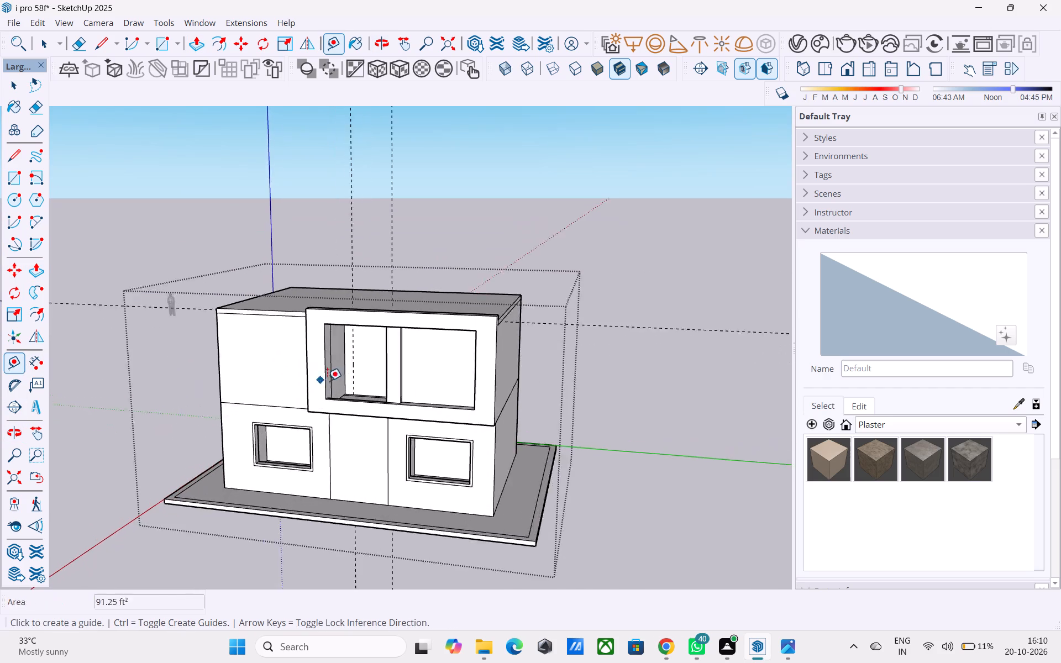
scroll(327, 381, up, 17)
click(333, 390)
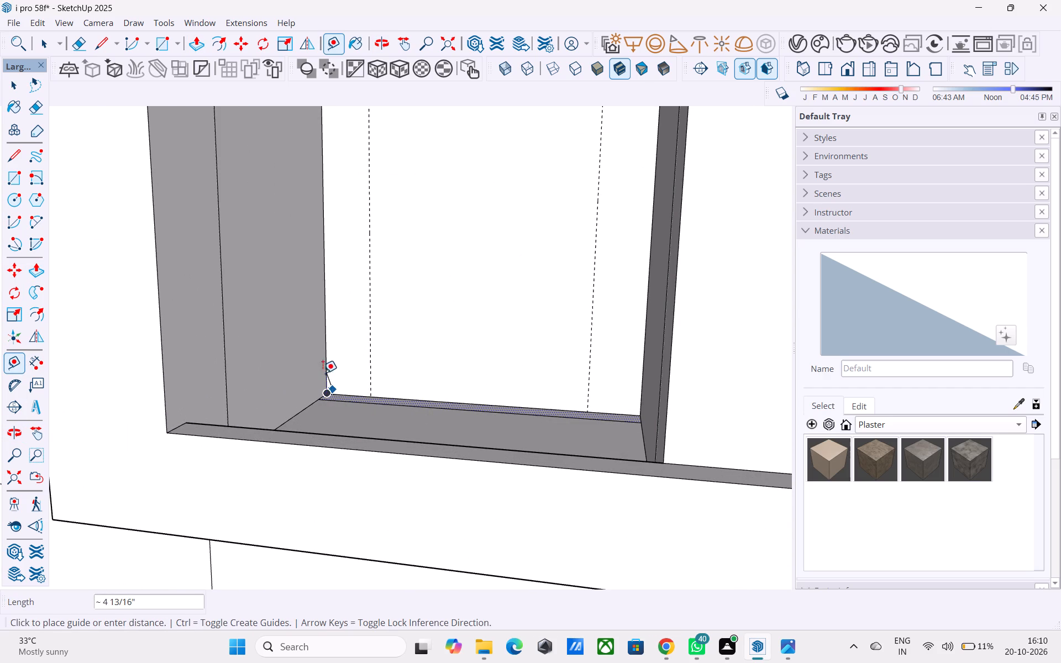
click(17, 366)
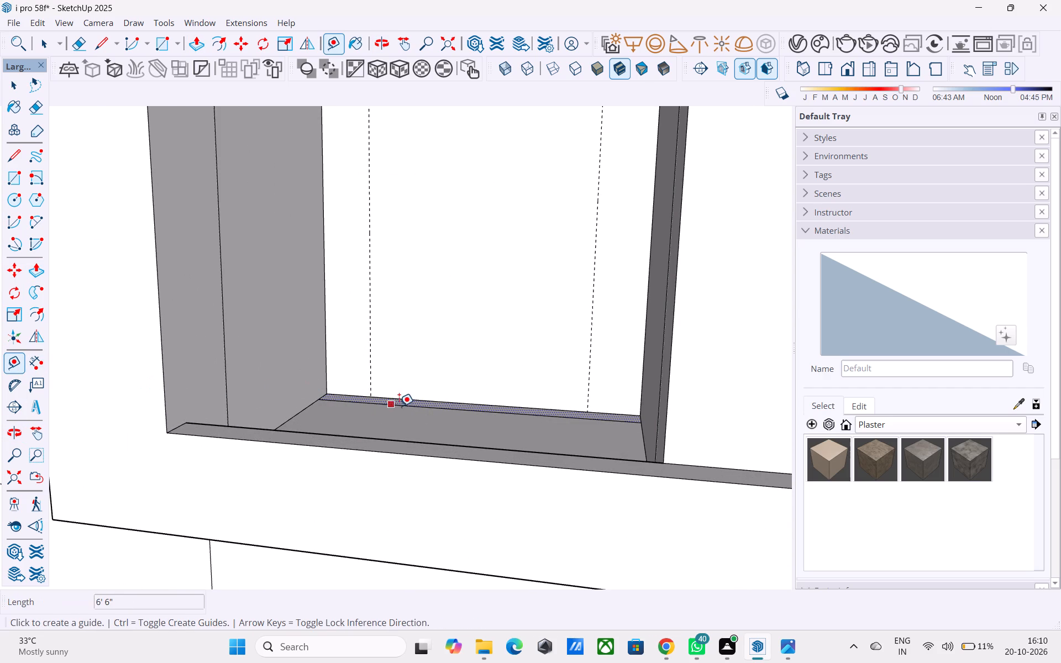
click(406, 398)
scroll(402, 423, down, 10)
middle_drag(360, 456, 366, 433)
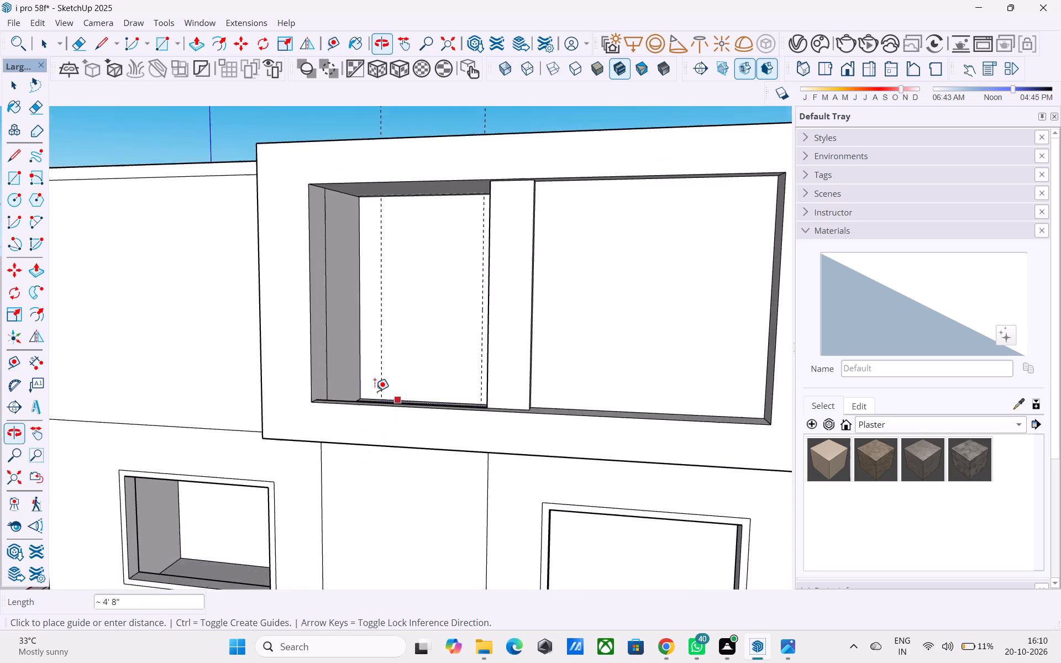
scroll(439, 202, up, 7)
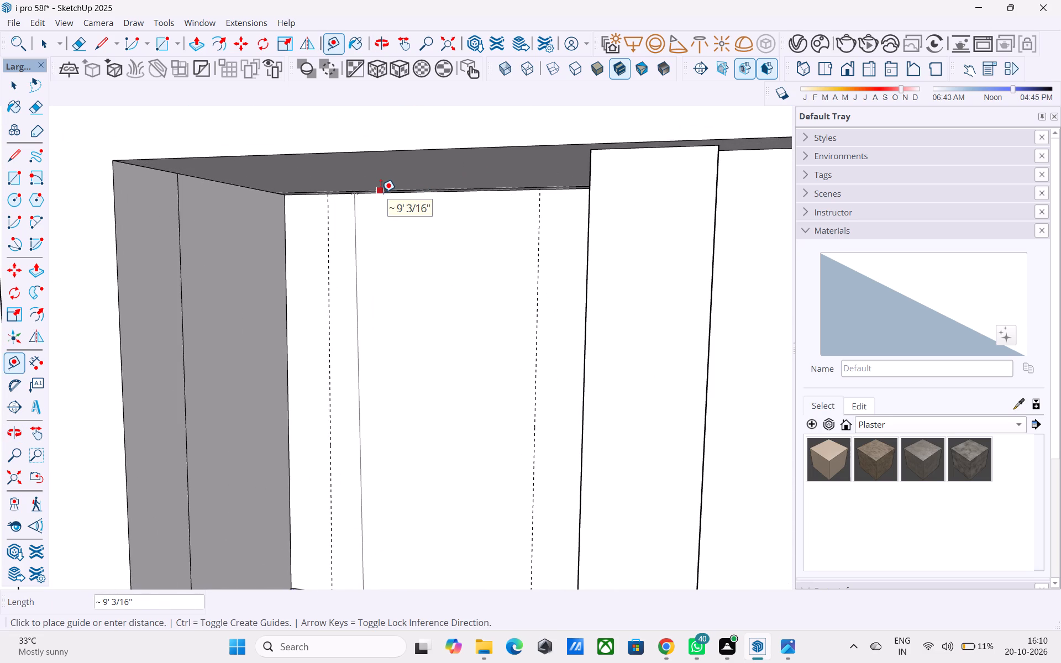
scroll(381, 192, up, 3)
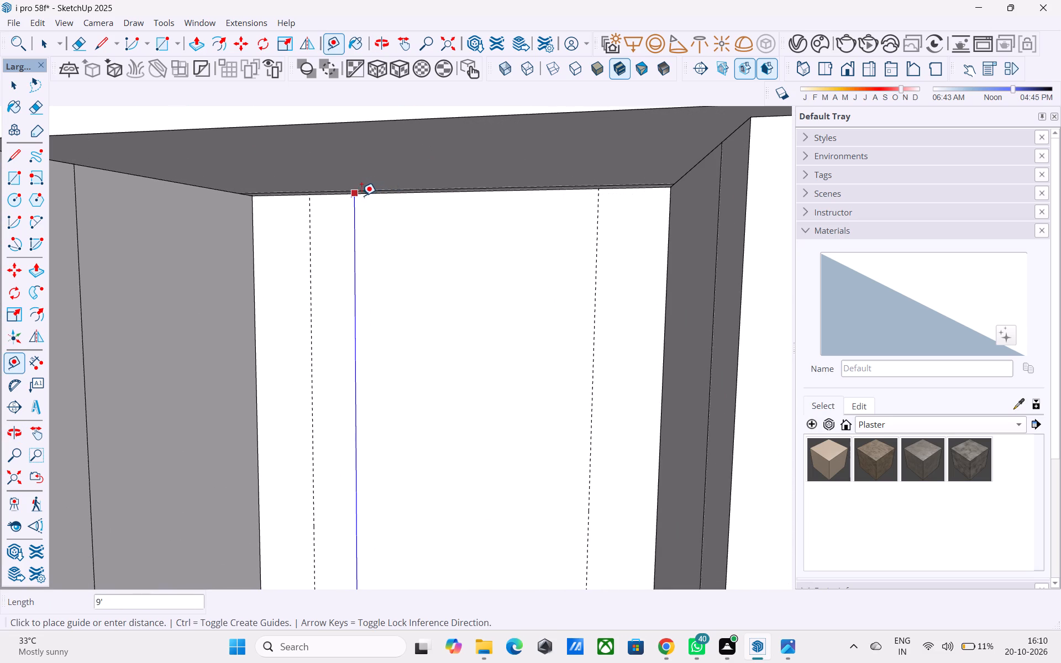
scroll(366, 200, down, 15)
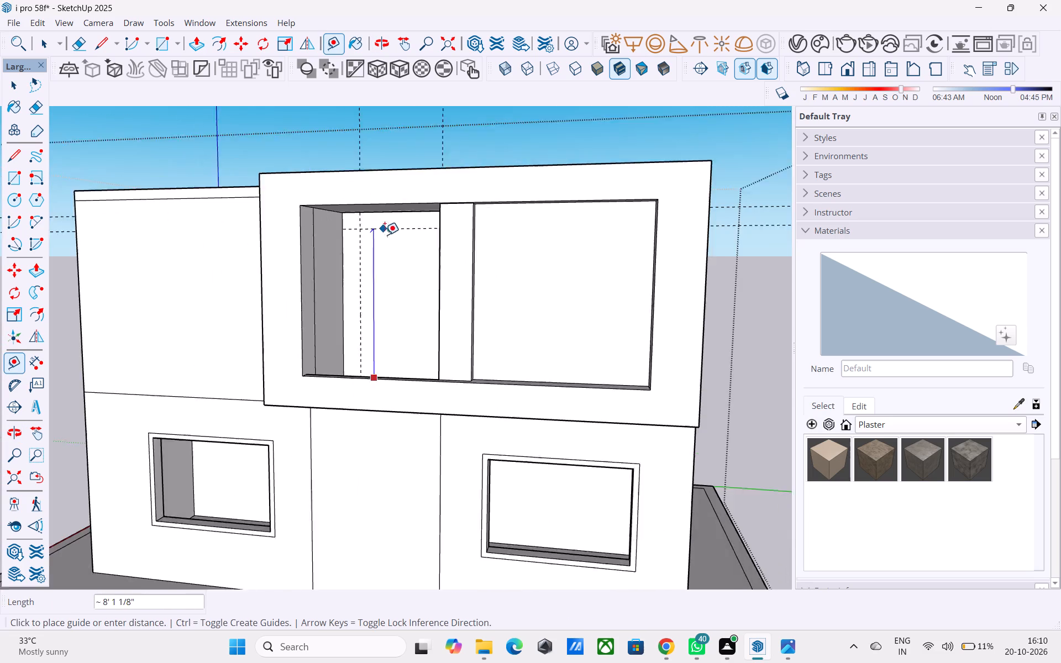
middle_drag(430, 169, 474, 292)
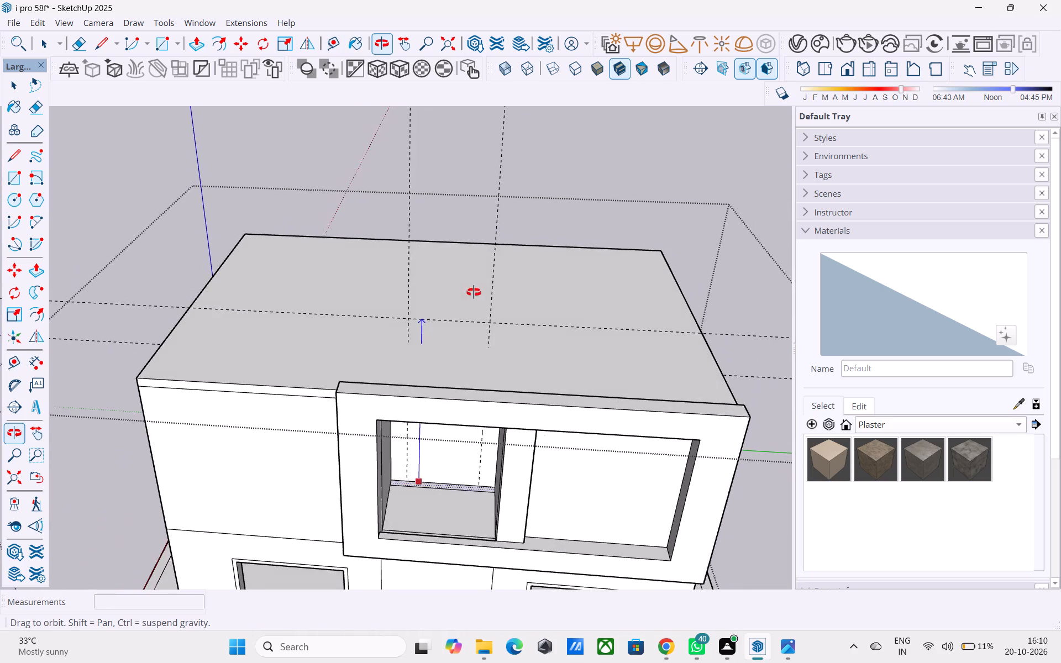
middle_drag(474, 292, 483, 284)
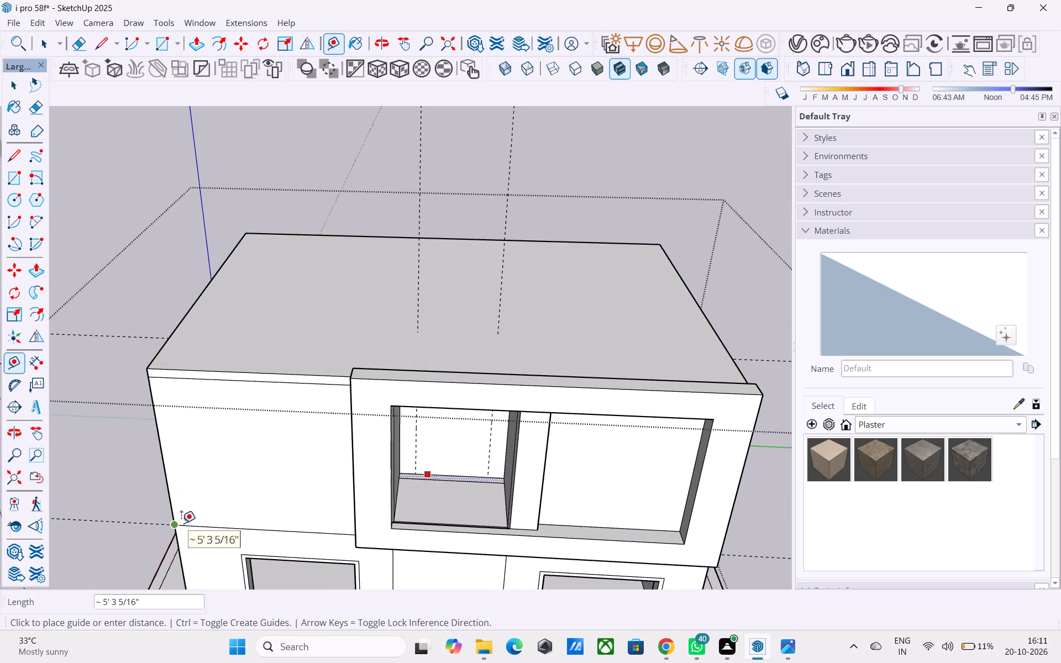
click(180, 522)
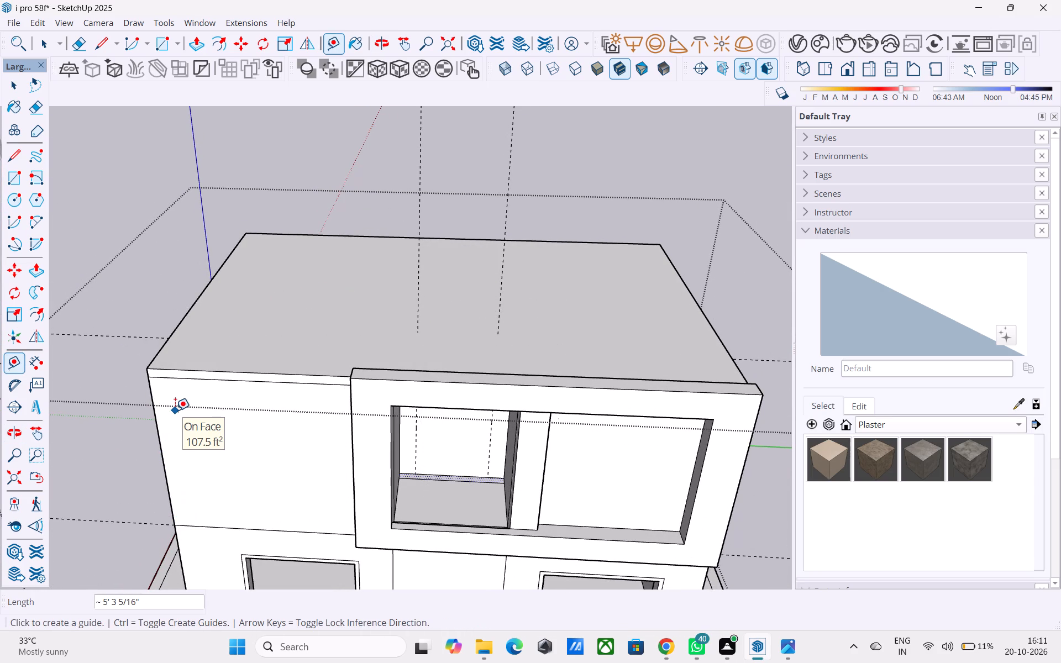
key(ctrl+z)
Measure the upper storey's front wall from the floor line up to the line below the roof edge.
click(201, 528)
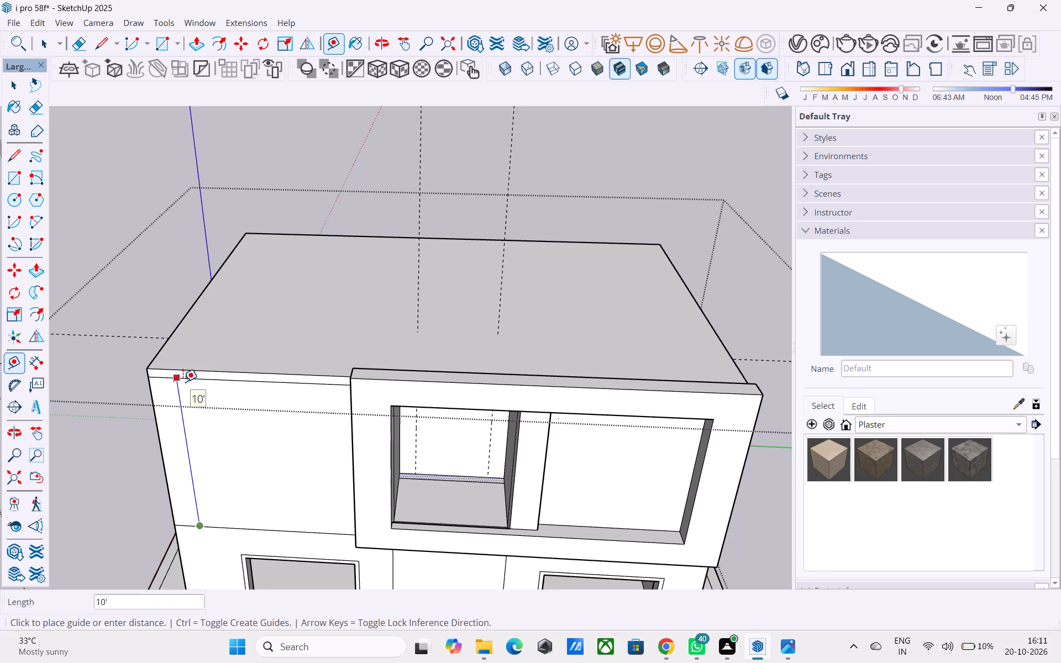
middle_drag(183, 381, 123, 190)
scroll(262, 349, up, 5)
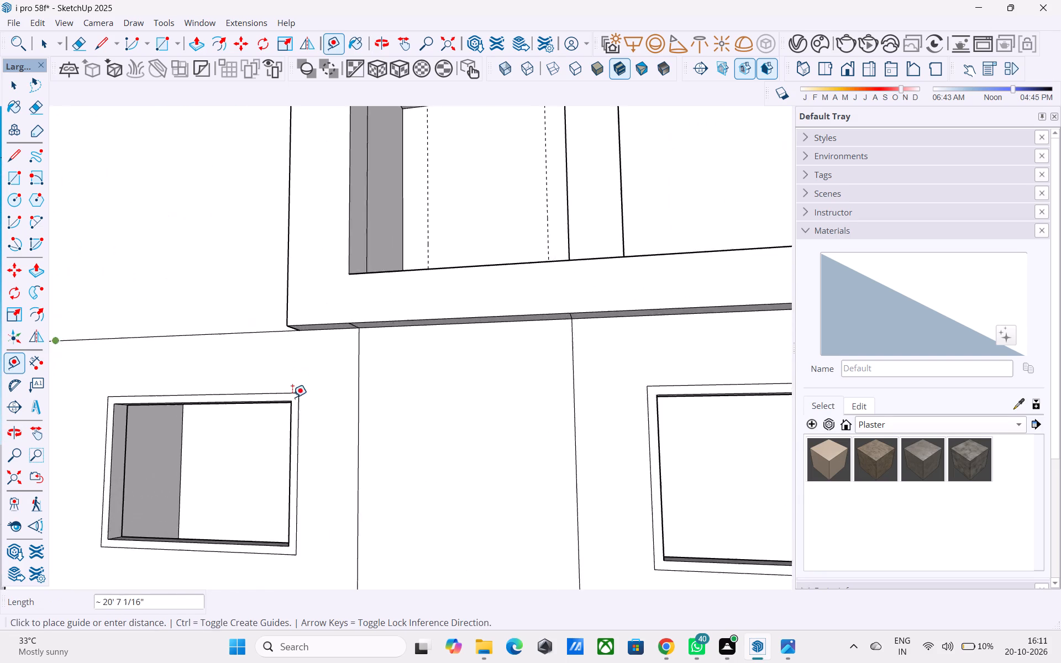
middle_drag(285, 442, 297, 433)
middle_drag(298, 430, 254, 502)
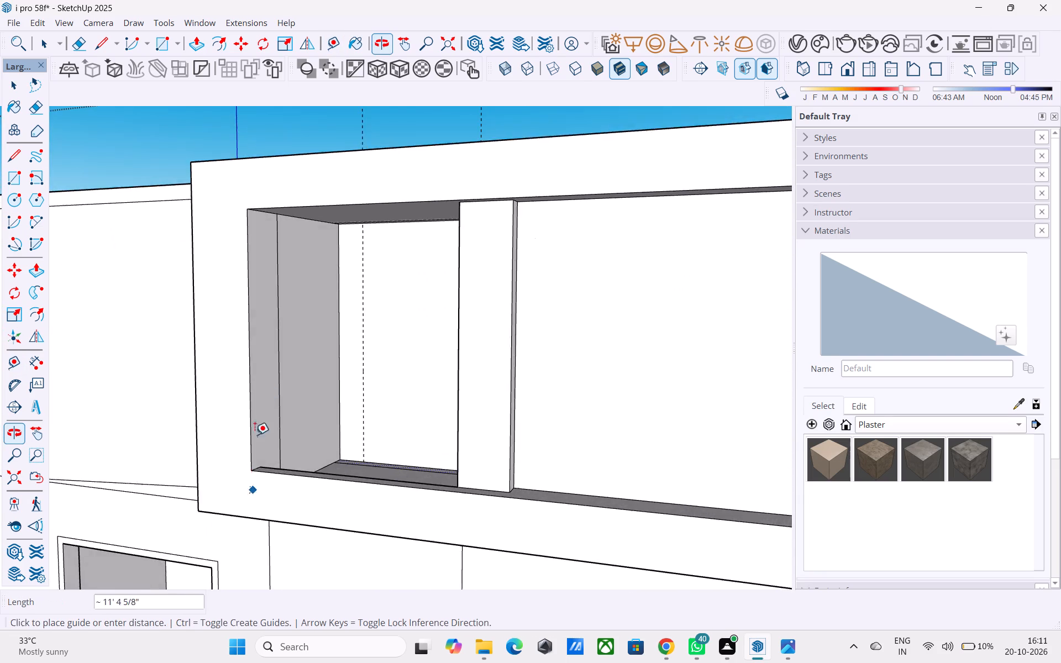
scroll(282, 371, down, 11)
middle_drag(304, 421, 333, 555)
scroll(334, 496, up, 6)
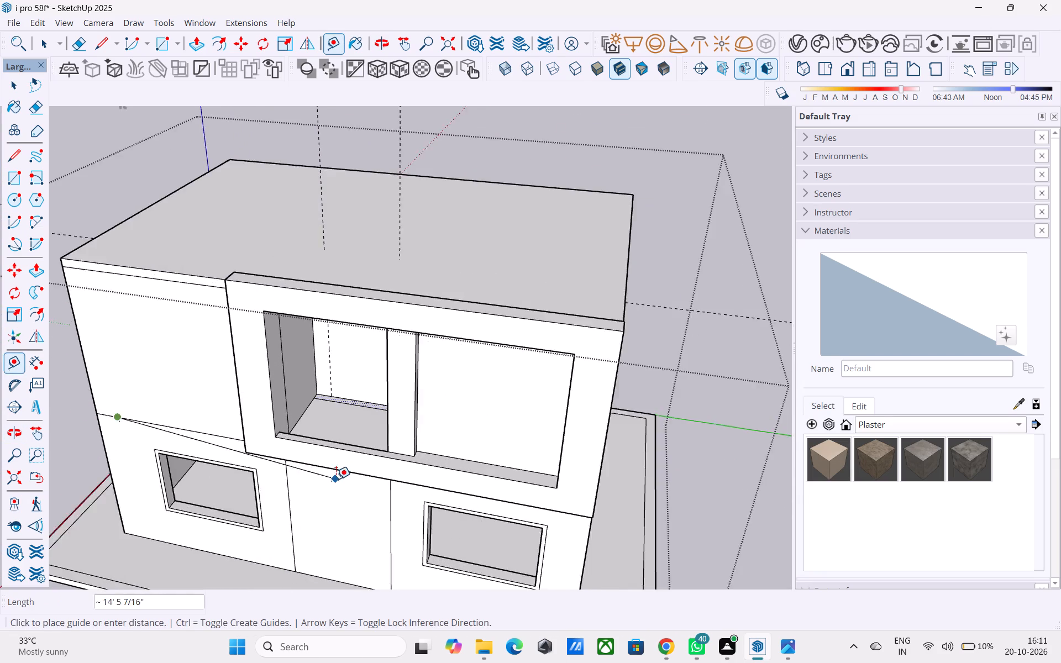
scroll(336, 479, up, 2)
Erase the leftover edge along the back of the left recess's floor.
key(e)
click(377, 374)
scroll(374, 370, down, 6)
middle_drag(354, 422, 380, 522)
scroll(385, 476, up, 5)
Push the left recess's floor down another 6" to the storey line on the front wall.
key(space)
click(375, 435)
key(p)
click(374, 435)
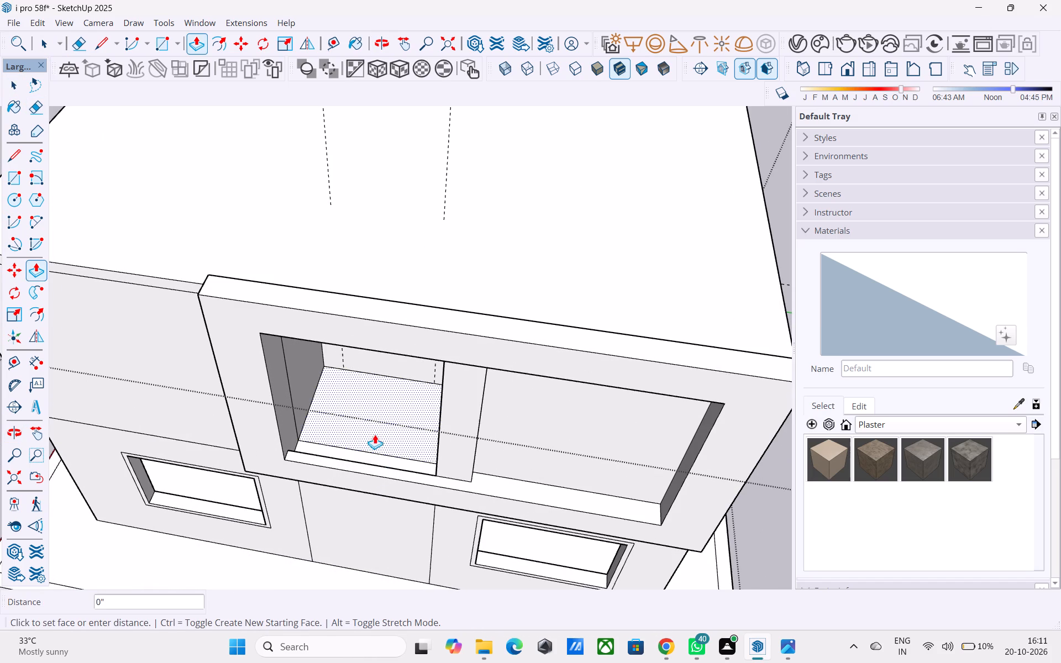
click(202, 448)
middle_drag(233, 443, 265, 370)
scroll(108, 375, down, 5)
scroll(334, 334, up, 7)
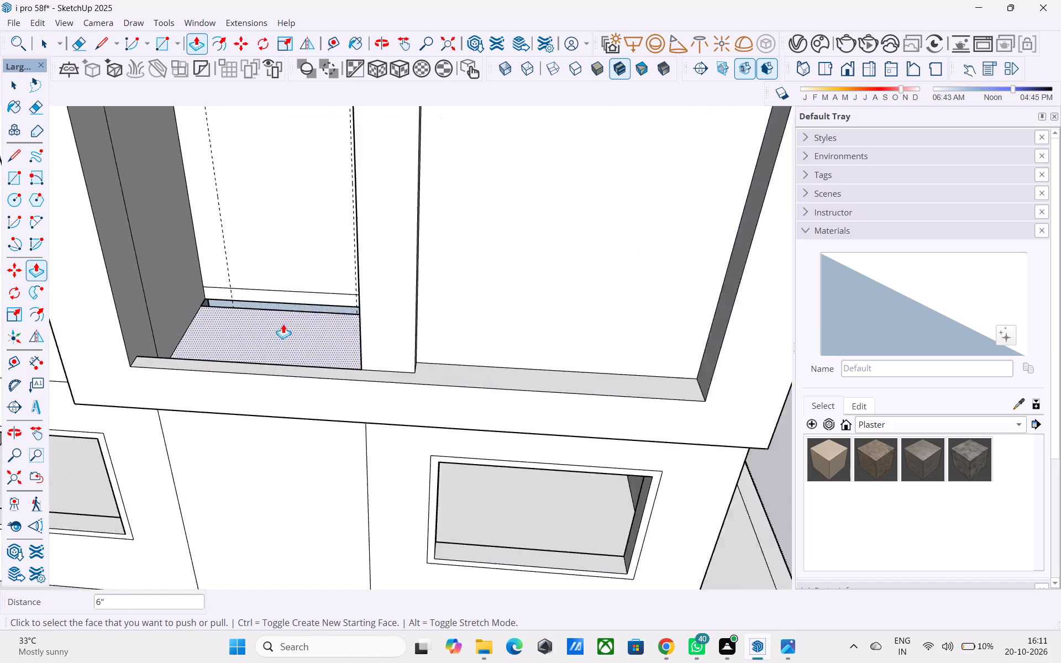
Close the gap along the back of the left recess's floor with a rectangle and erase the seam between both faces.
scroll(283, 324, up, 5)
middle_drag(256, 325, 293, 428)
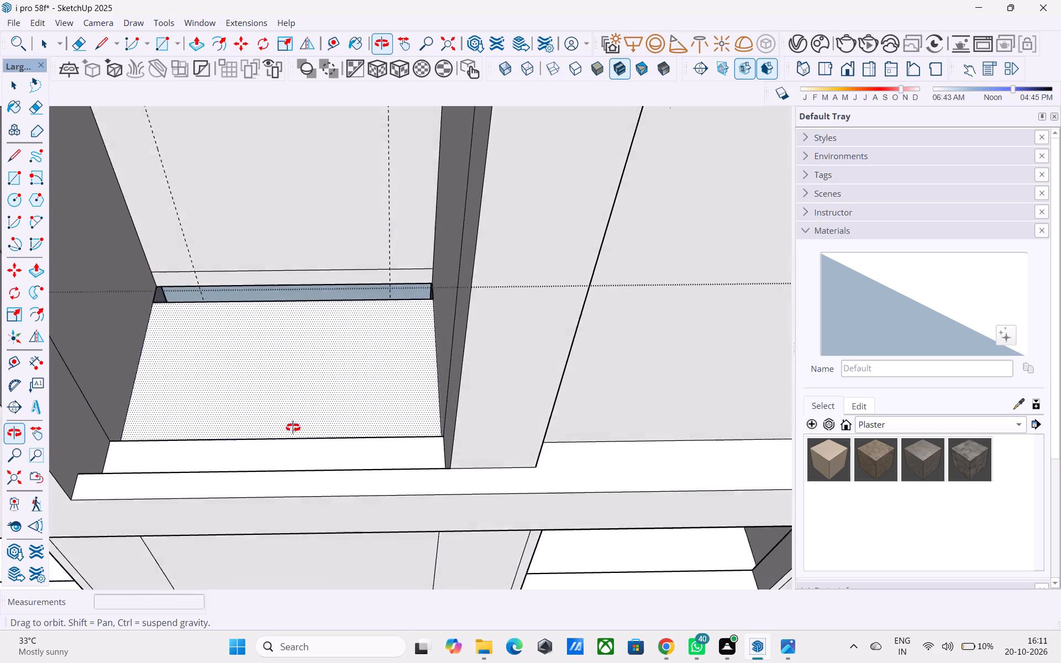
middle_drag(293, 428, 303, 413)
key(r)
scroll(196, 362, up, 3)
scroll(167, 303, up, 4)
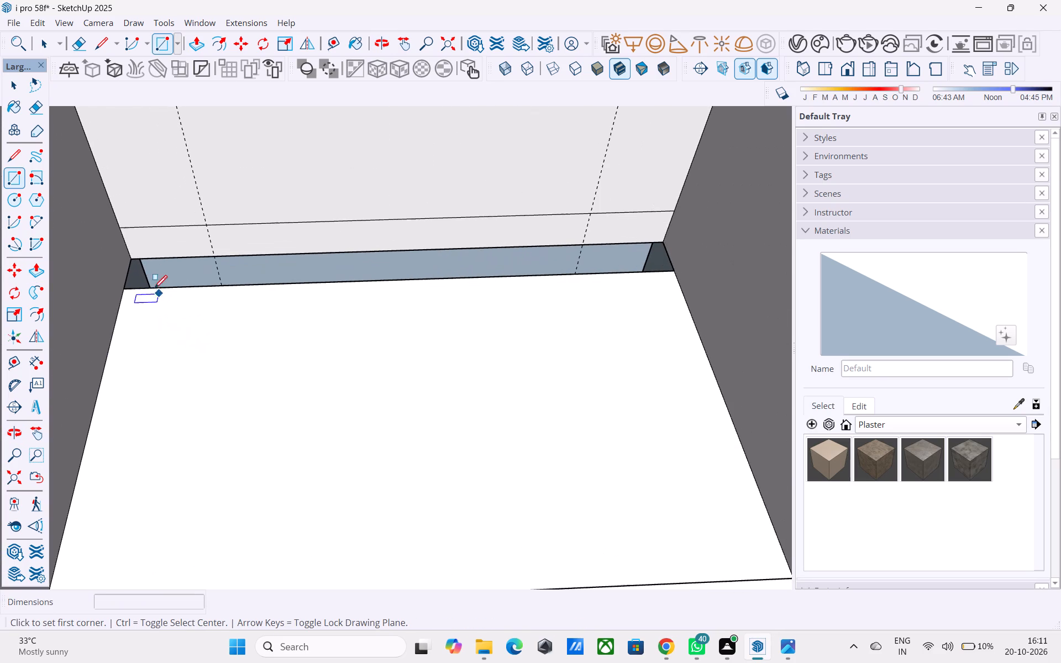
click(136, 259)
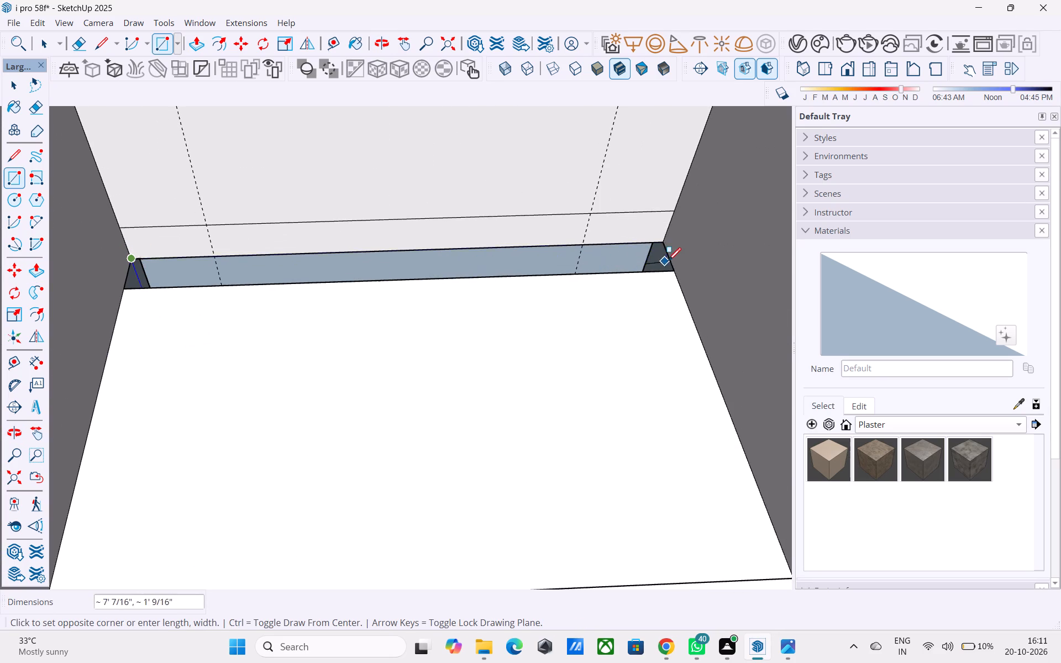
click(673, 266)
key(space)
key(e)
drag(451, 275, 450, 298)
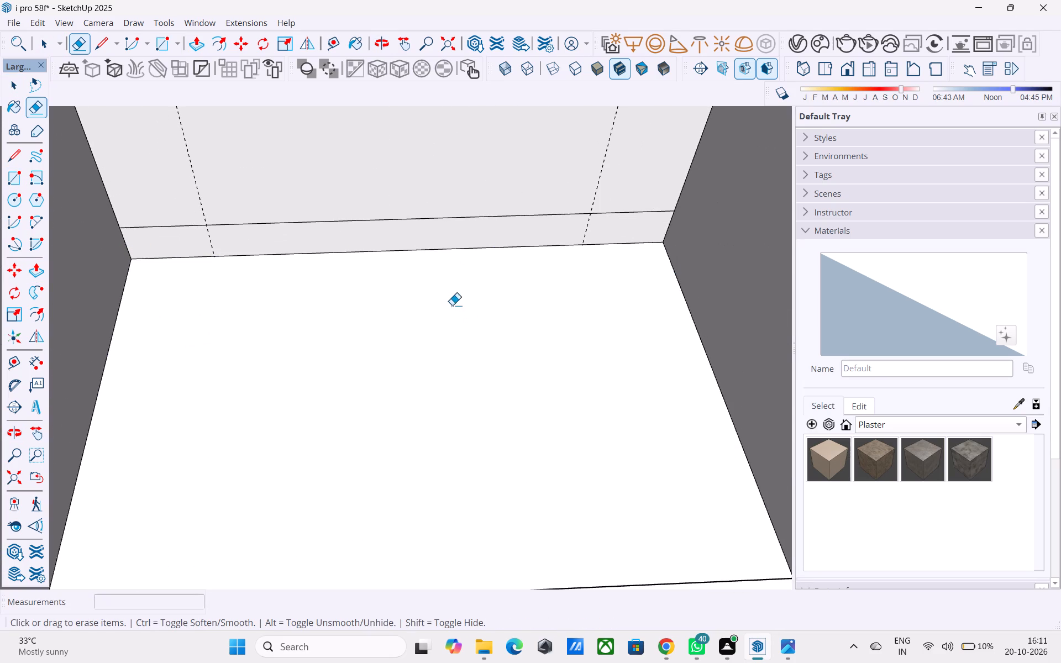
Measure the left recess's back wall from its lower left corner up to the ceiling using the Line tool, without keeping a line.
scroll(454, 314, down, 20)
middle_drag(367, 451, 355, 366)
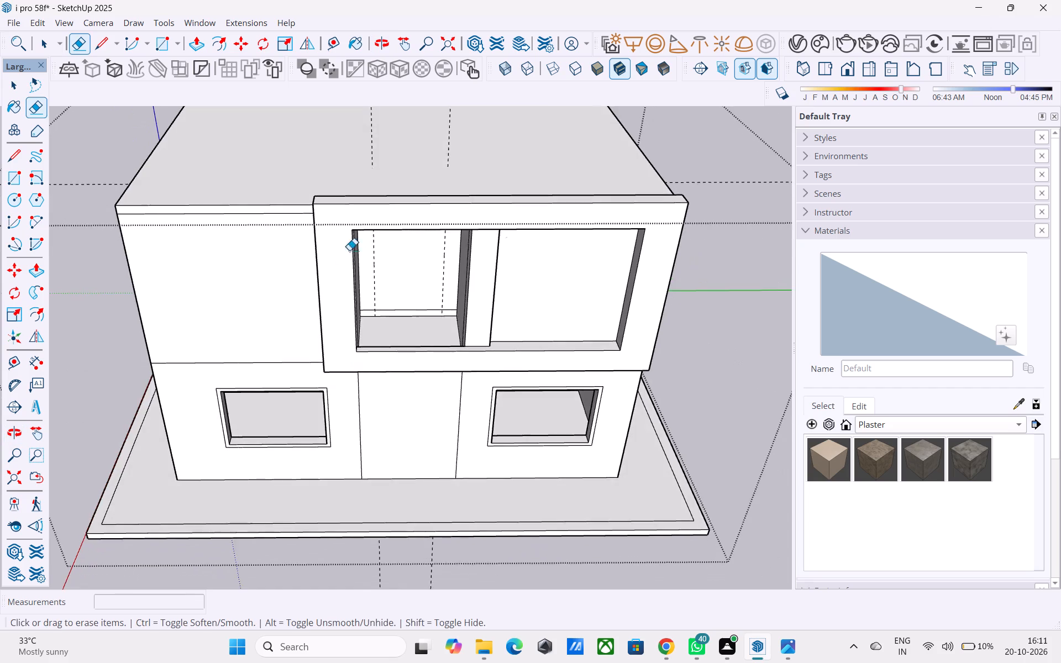
scroll(353, 245, up, 8)
middle_drag(388, 320, 377, 260)
scroll(338, 393, down, 12)
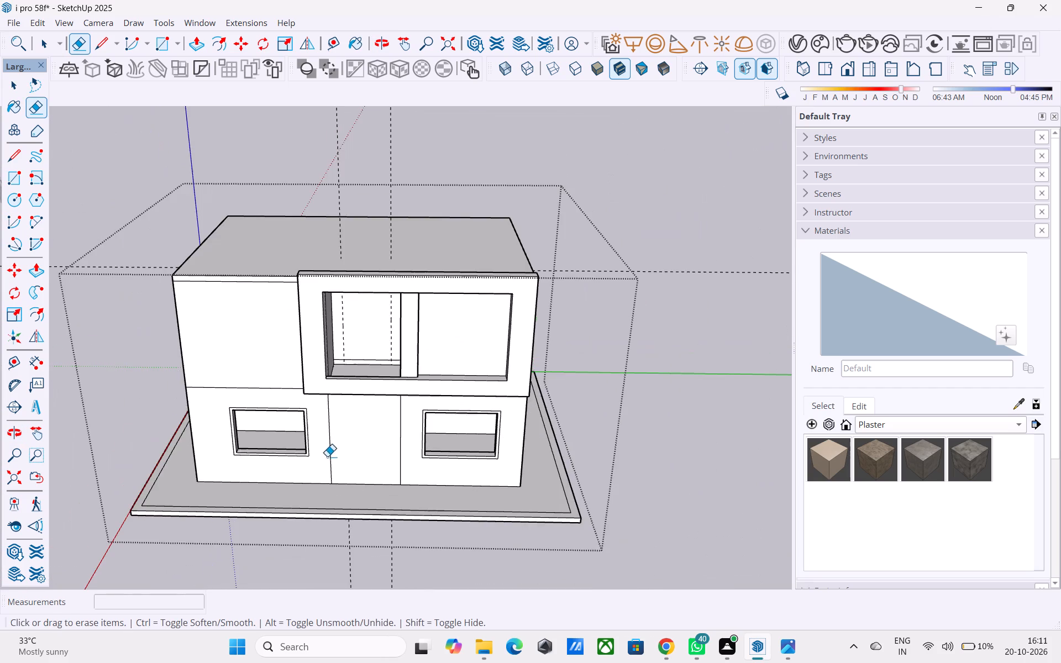
scroll(379, 292, up, 13)
middle_drag(374, 369, 404, 352)
scroll(303, 416, down, 1)
key(l)
scroll(298, 427, down, 1)
shift+middle_drag(322, 413, 342, 464)
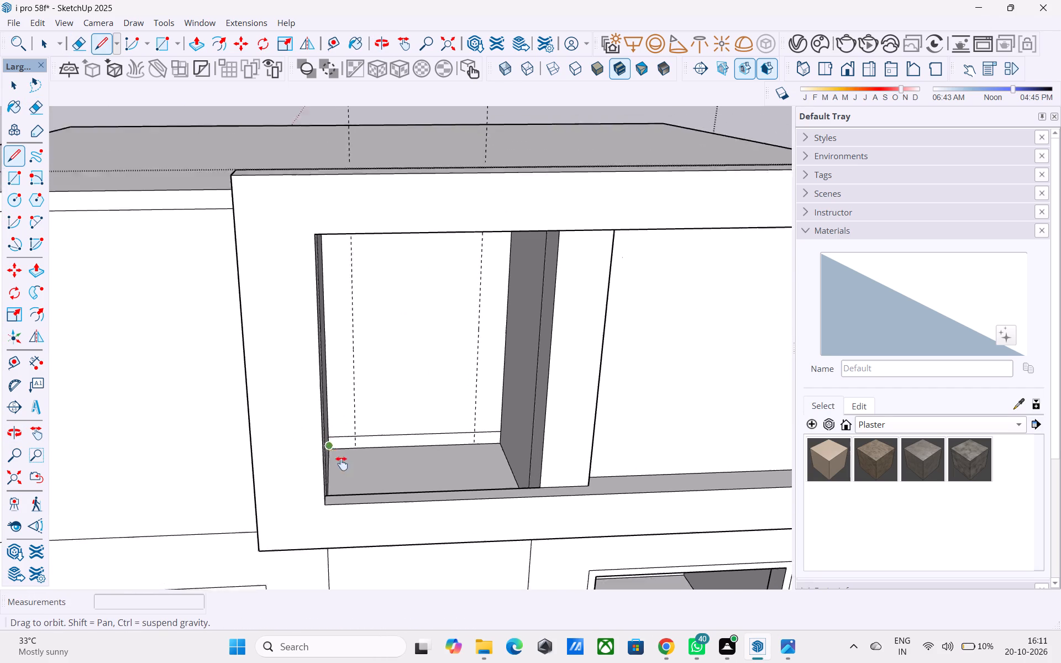
shift+middle_drag(342, 464, 295, 451)
scroll(284, 444, up, 3)
click(282, 443)
scroll(283, 444, down, 2)
middle_drag(283, 446, 293, 488)
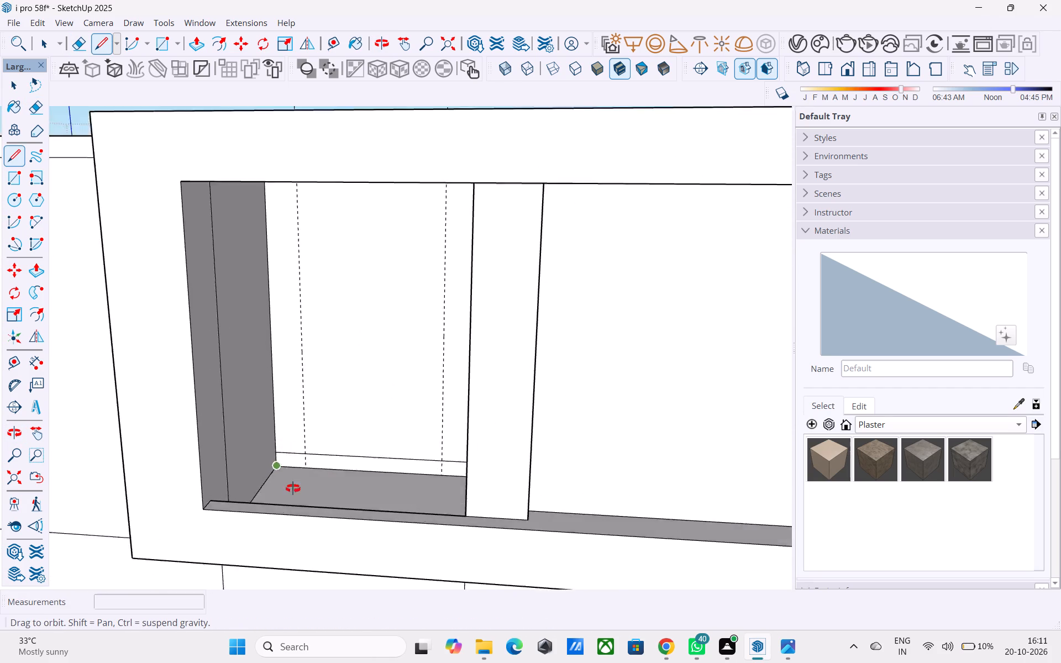
middle_drag(293, 488, 280, 465)
scroll(283, 430, down, 3)
shift+middle_drag(283, 443, 315, 618)
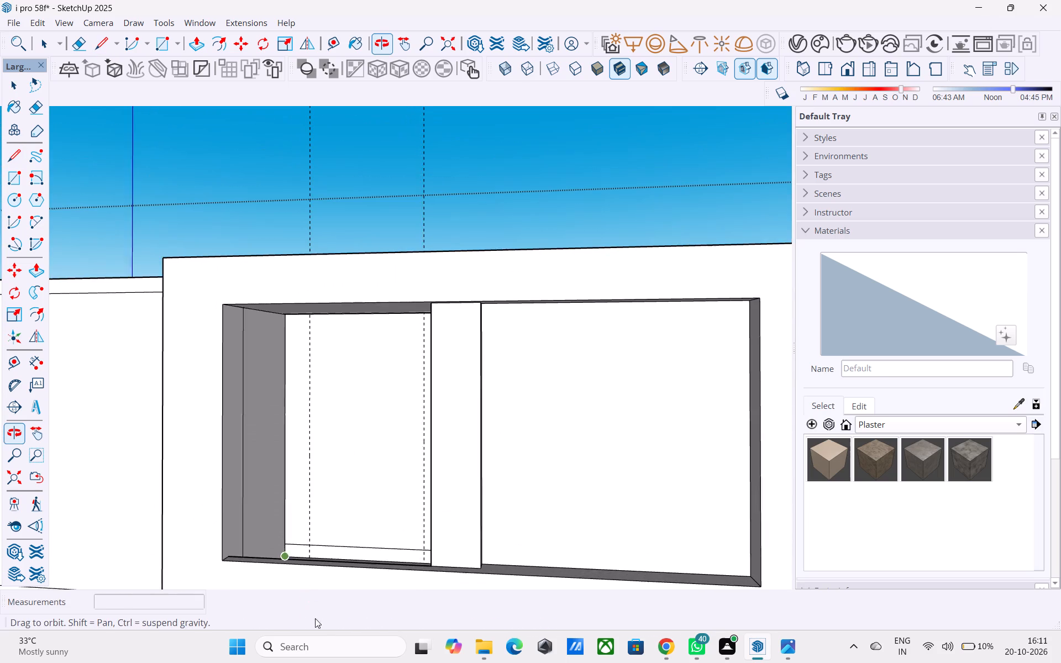
shift+middle_drag(315, 618, 315, 622)
scroll(289, 364, up, 7)
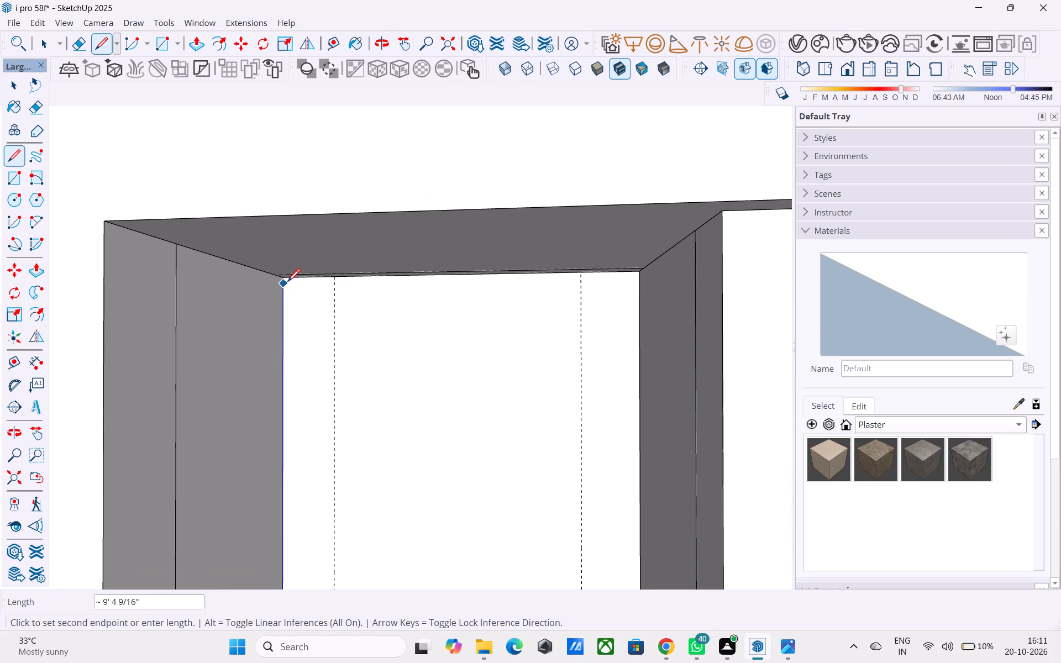
scroll(284, 280, up, 14)
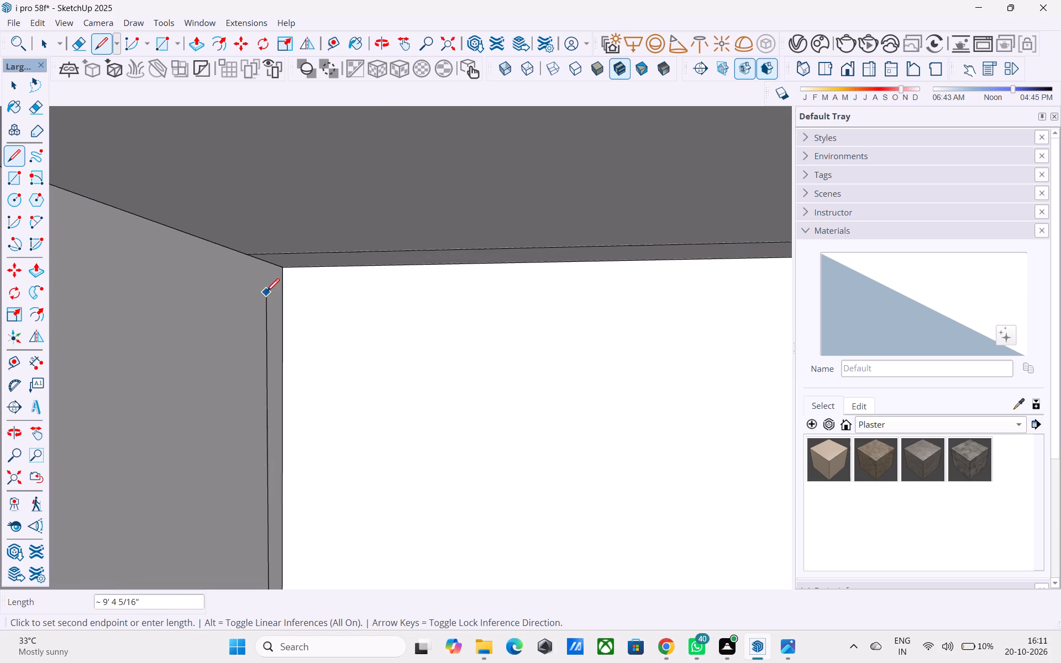
scroll(266, 293, up, 2)
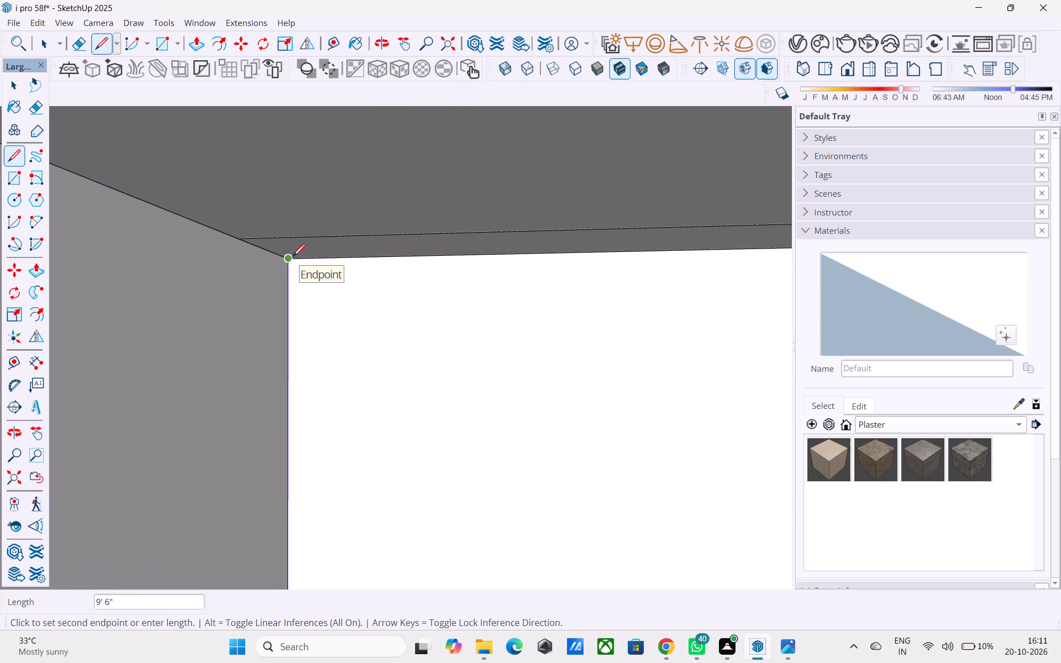
scroll(285, 251, down, 20)
scroll(285, 251, down, 13)
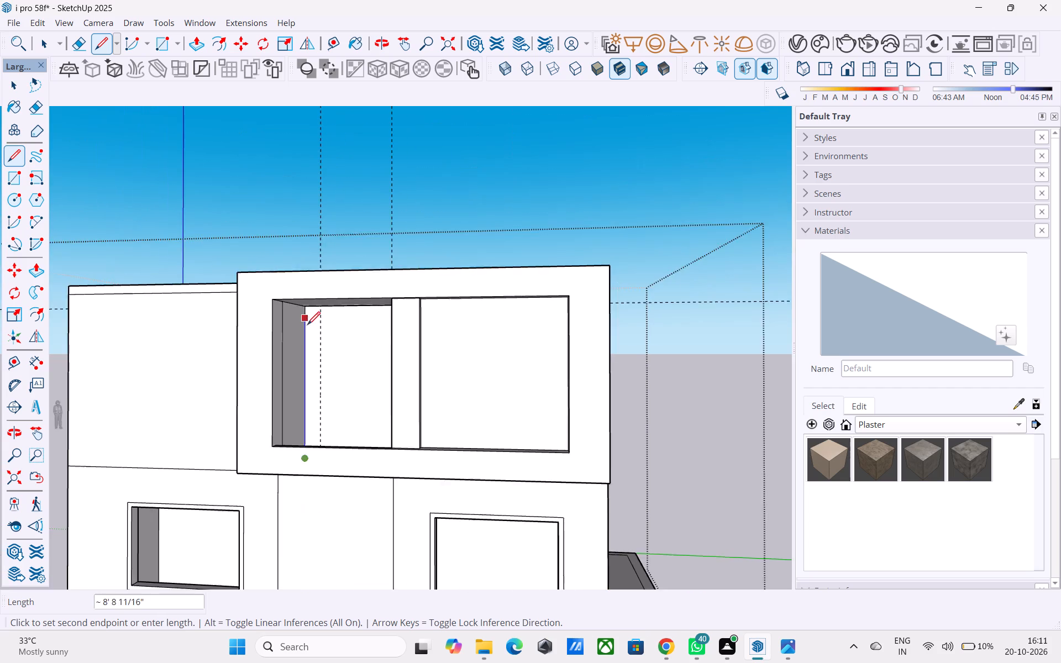
scroll(307, 326, down, 7)
middle_drag(306, 326, 486, 438)
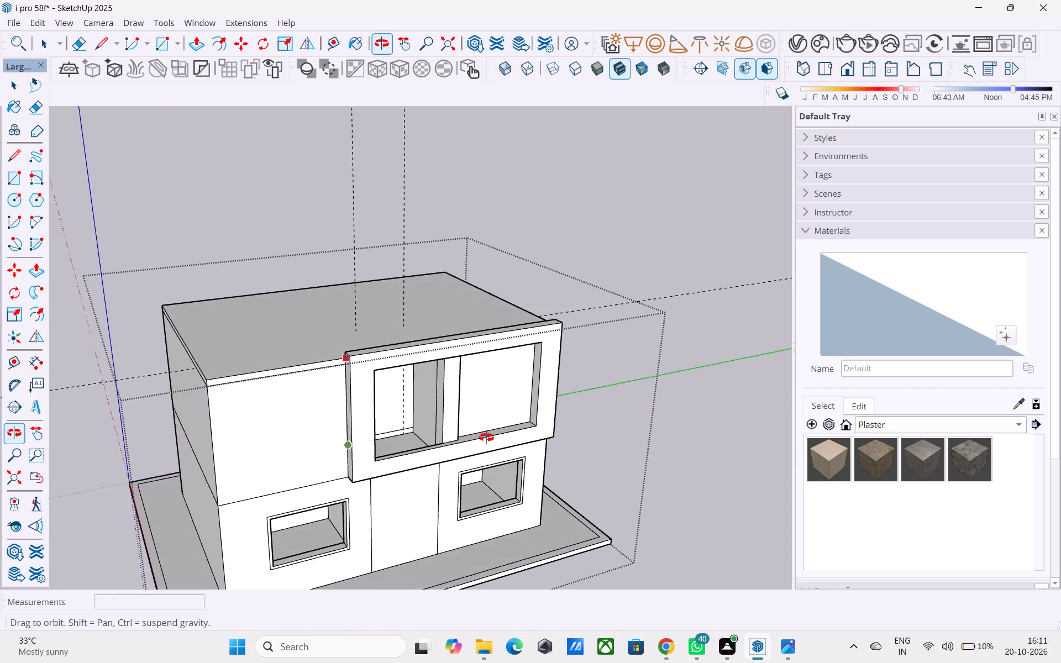
middle_drag(486, 438, 297, 432)
scroll(297, 432, up, 5)
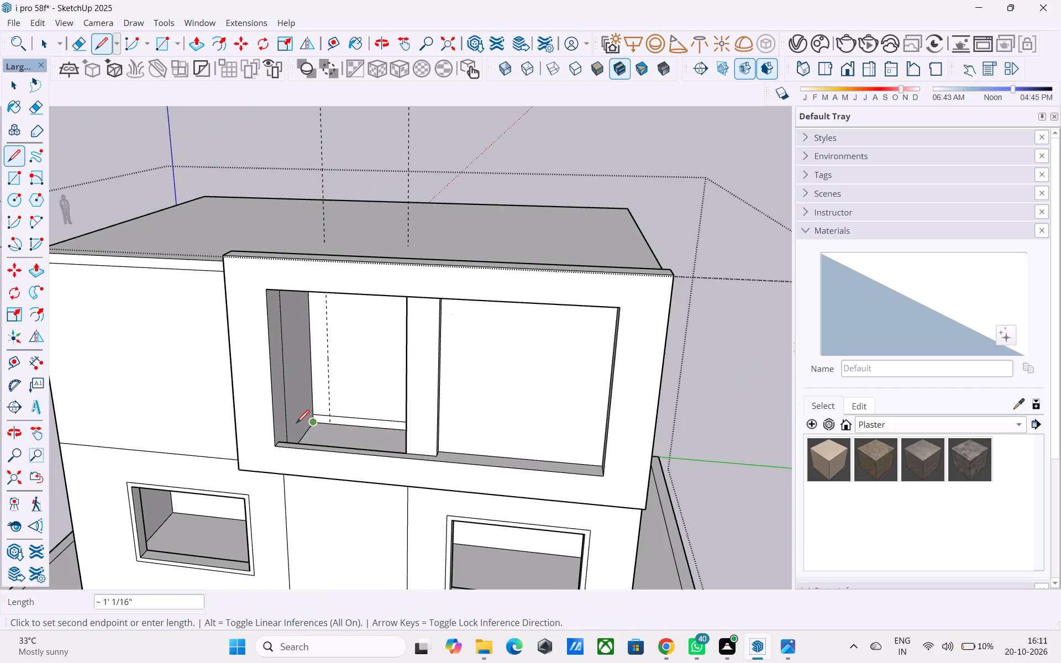
scroll(296, 424, down, 4)
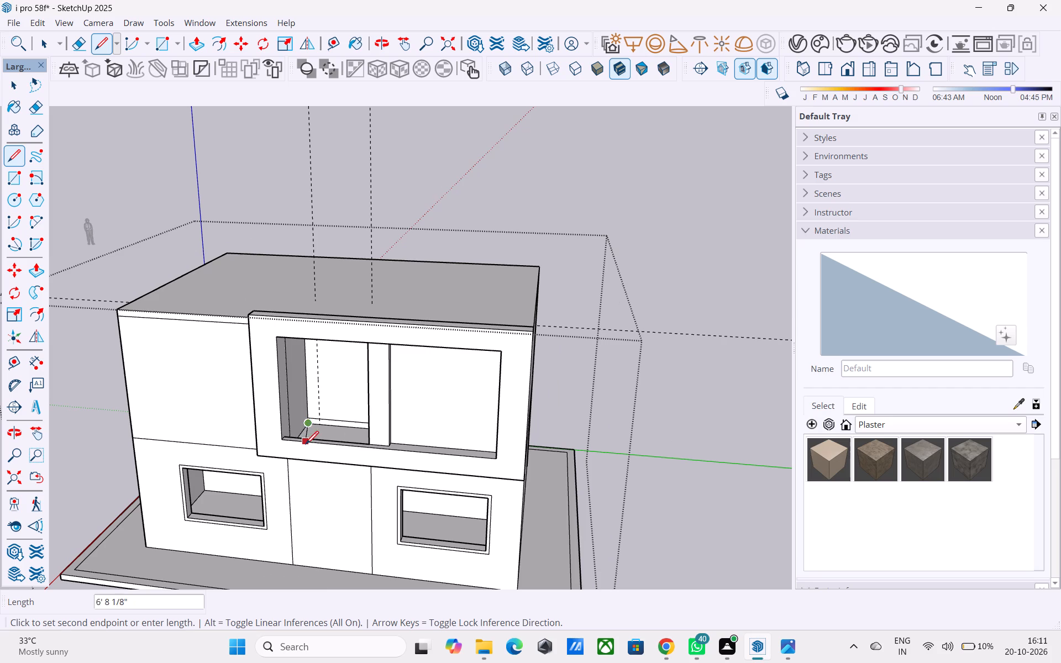
key(space)
Examine the upper storey's framed recesses and adjoining walls from the front and both sides.
scroll(232, 456, down, 5)
scroll(278, 468, up, 12)
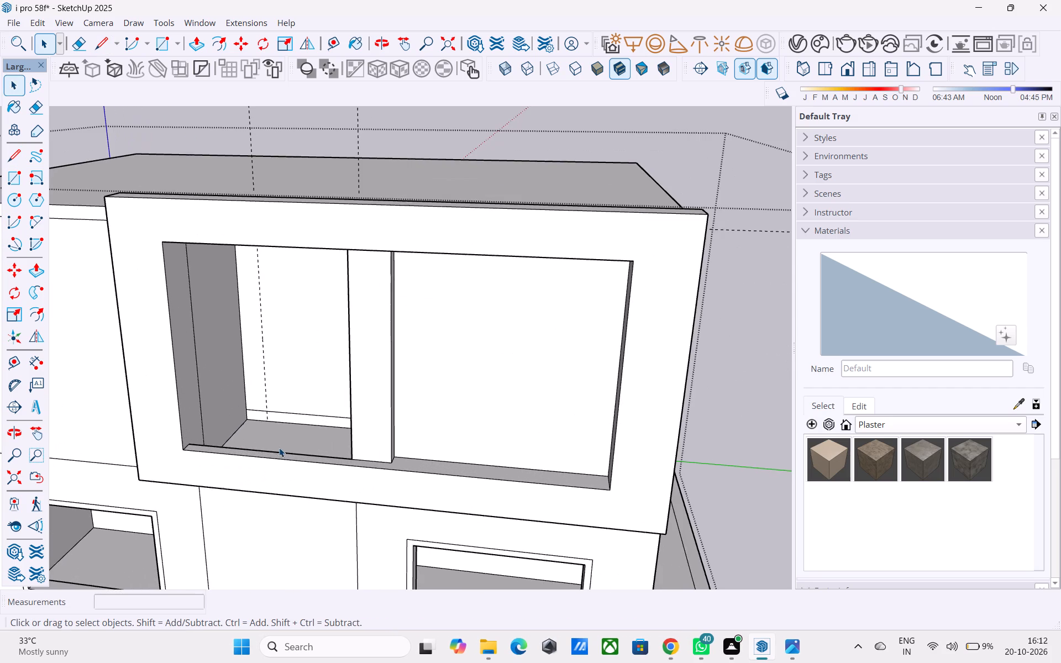
middle_drag(290, 440, 347, 476)
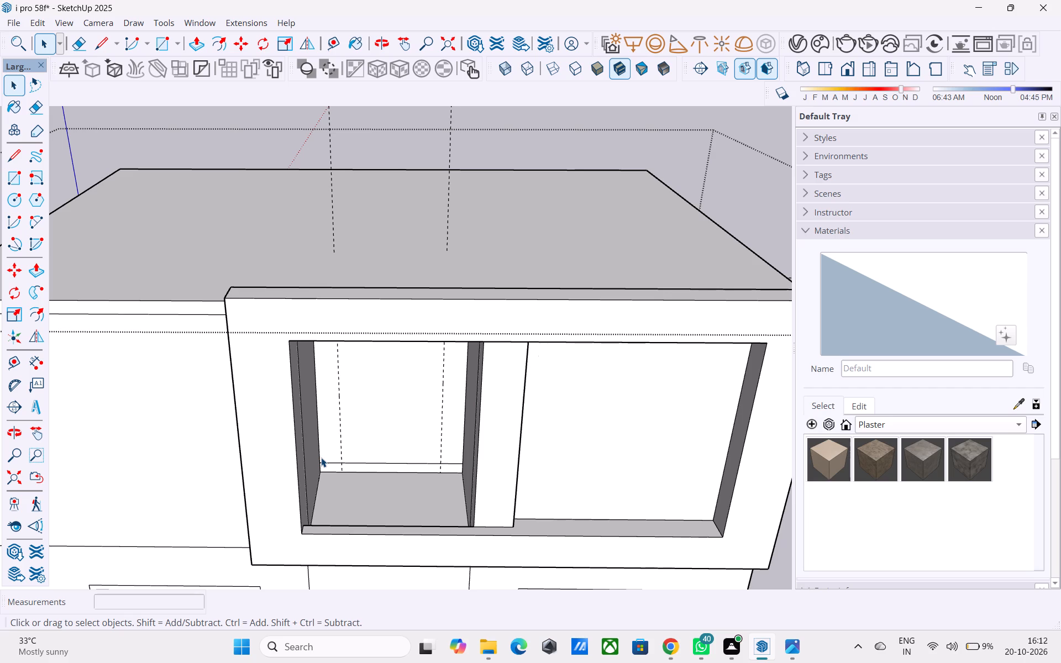
scroll(349, 406, down, 3)
middle_drag(320, 447, 359, 412)
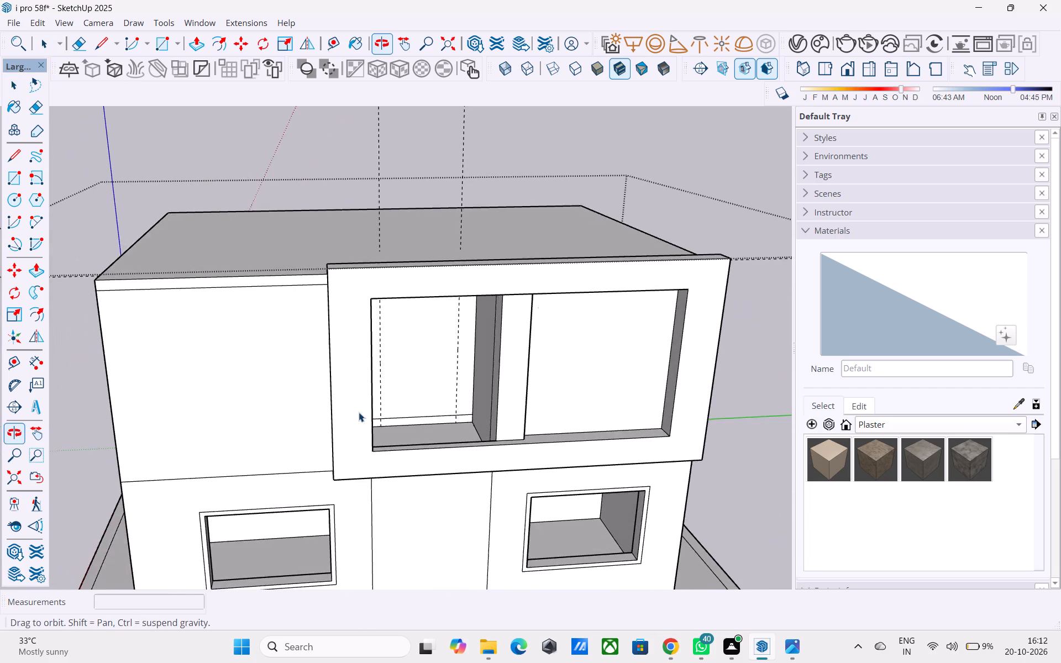
scroll(355, 415, up, 3)
scroll(346, 428, down, 2)
middle_drag(344, 435, 303, 414)
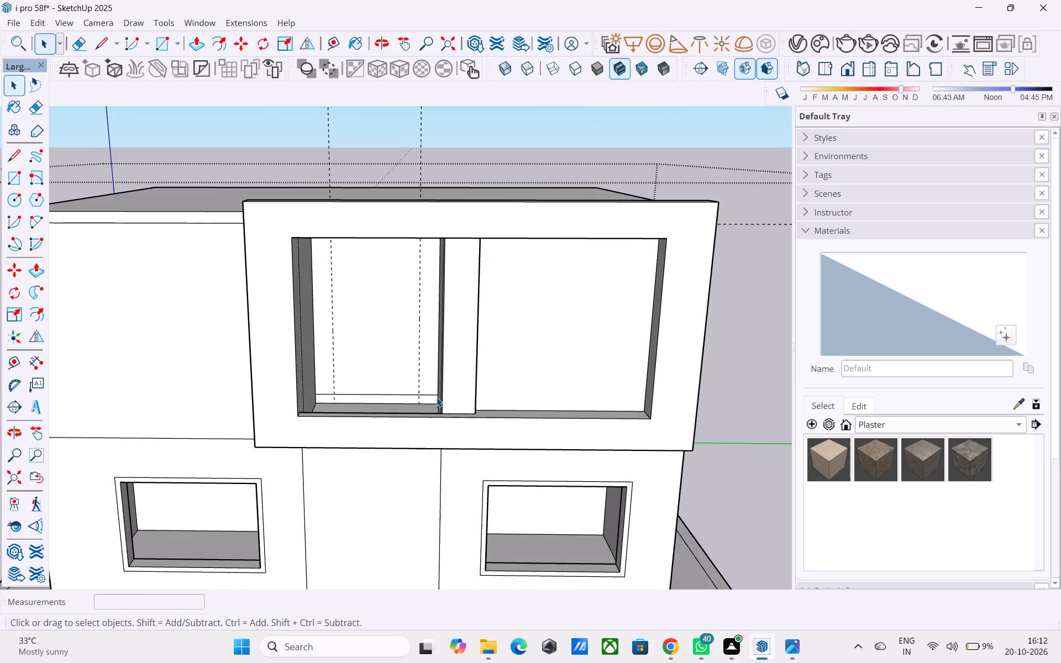
middle_drag(435, 397, 375, 398)
middle_drag(449, 374, 286, 352)
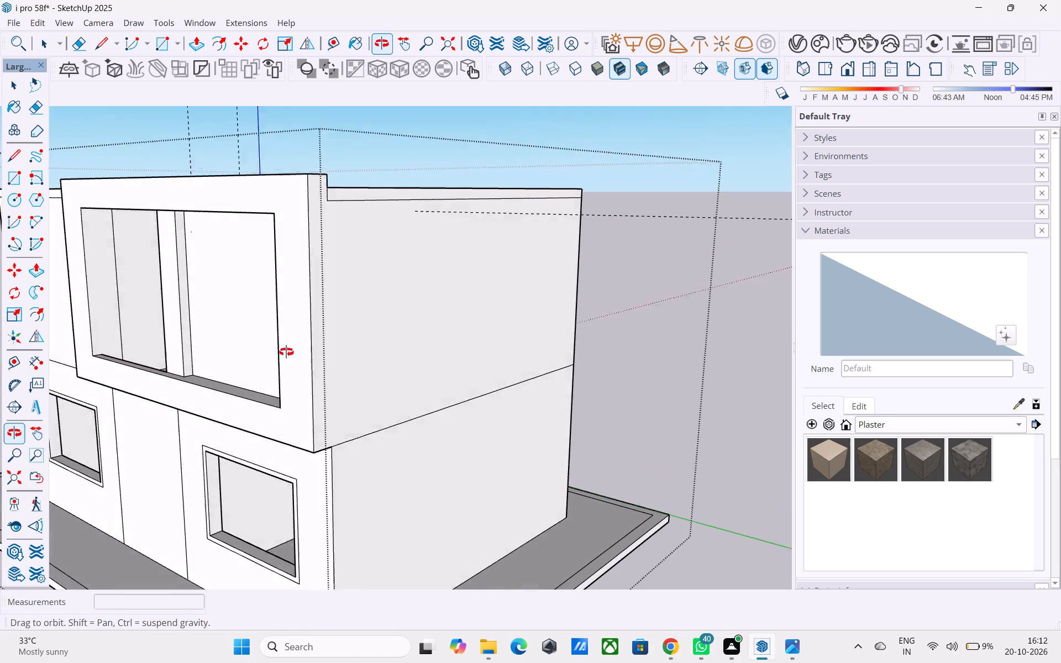
middle_drag(286, 352, 649, 377)
scroll(543, 390, down, 3)
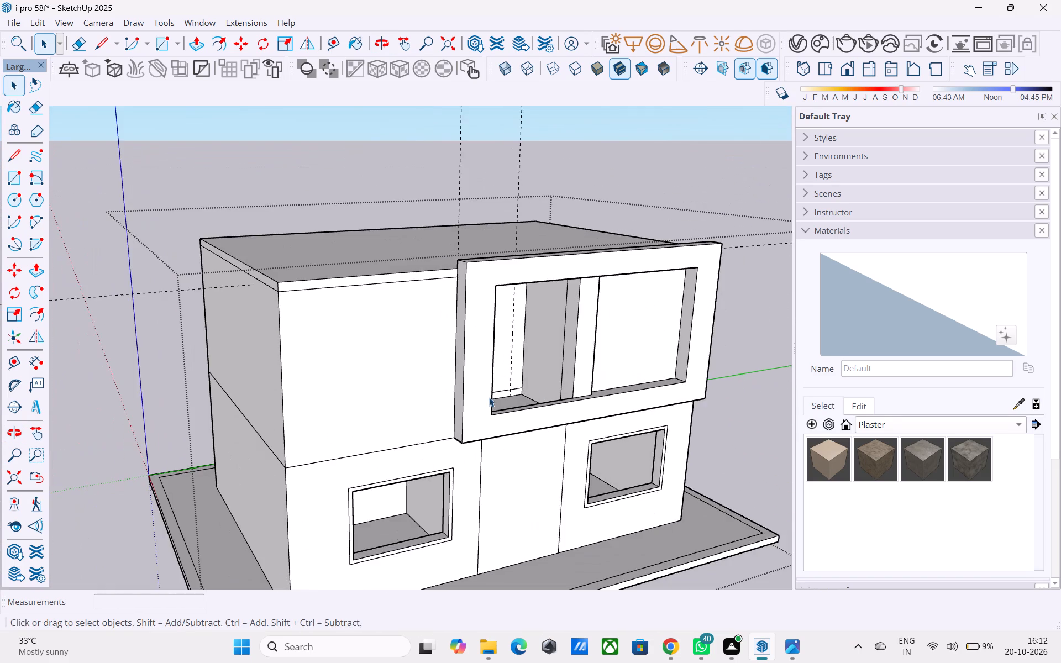
Copy the upper front wall's left vertical corner edge 1.5' inward along the storey line.
scroll(319, 314, up, 3)
middle_drag(319, 306, 314, 286)
scroll(314, 286, up, 1)
middle_drag(272, 371, 258, 339)
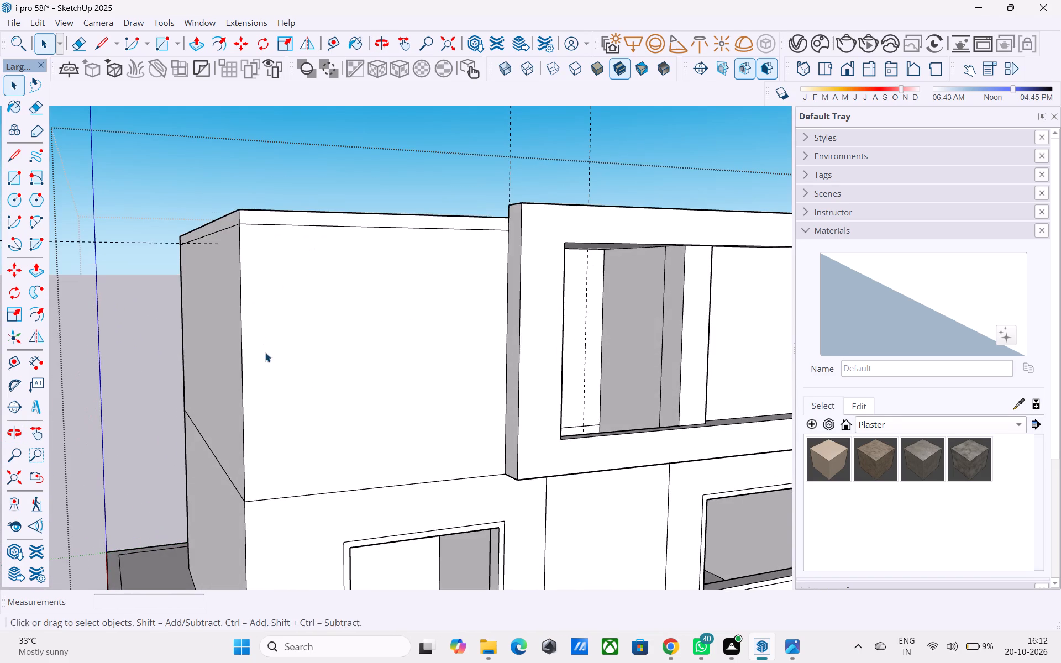
middle_drag(265, 362, 291, 444)
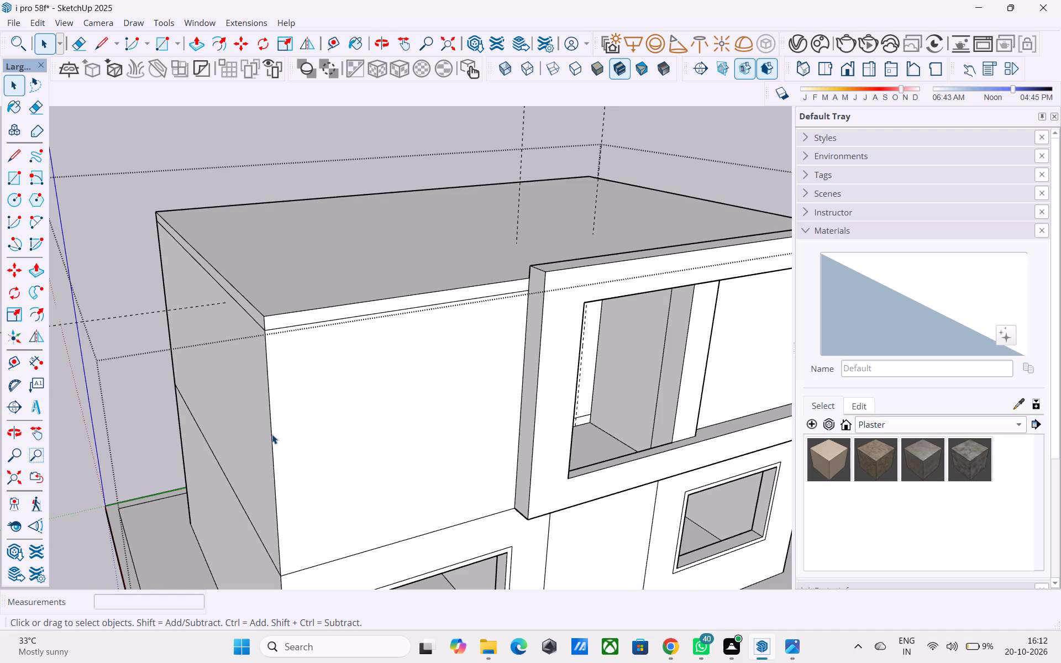
click(272, 434)
key(m)
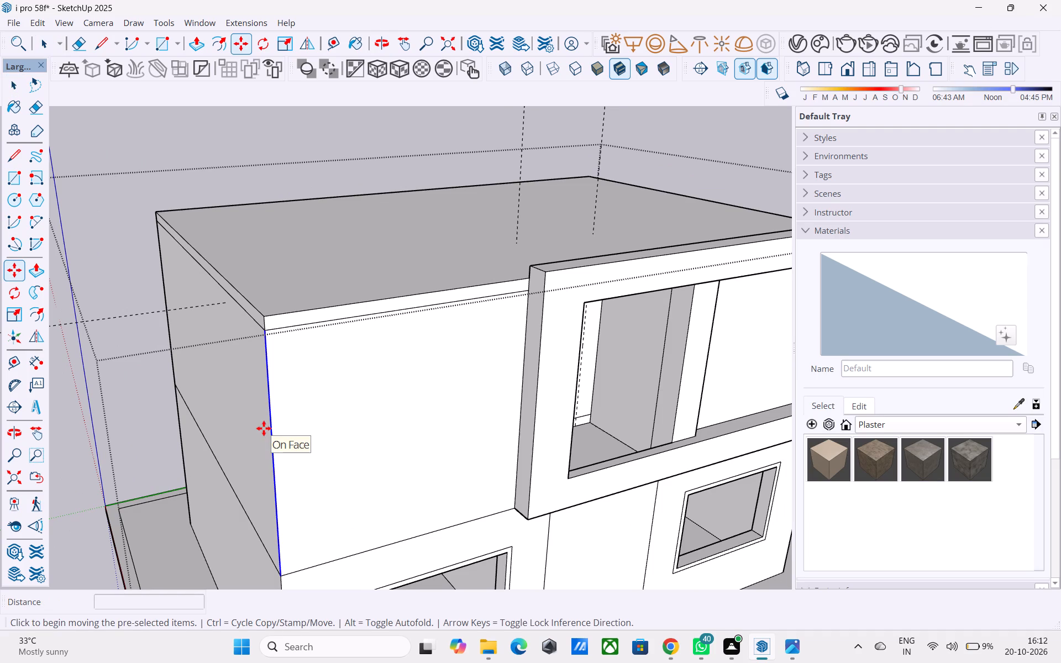
click(286, 573)
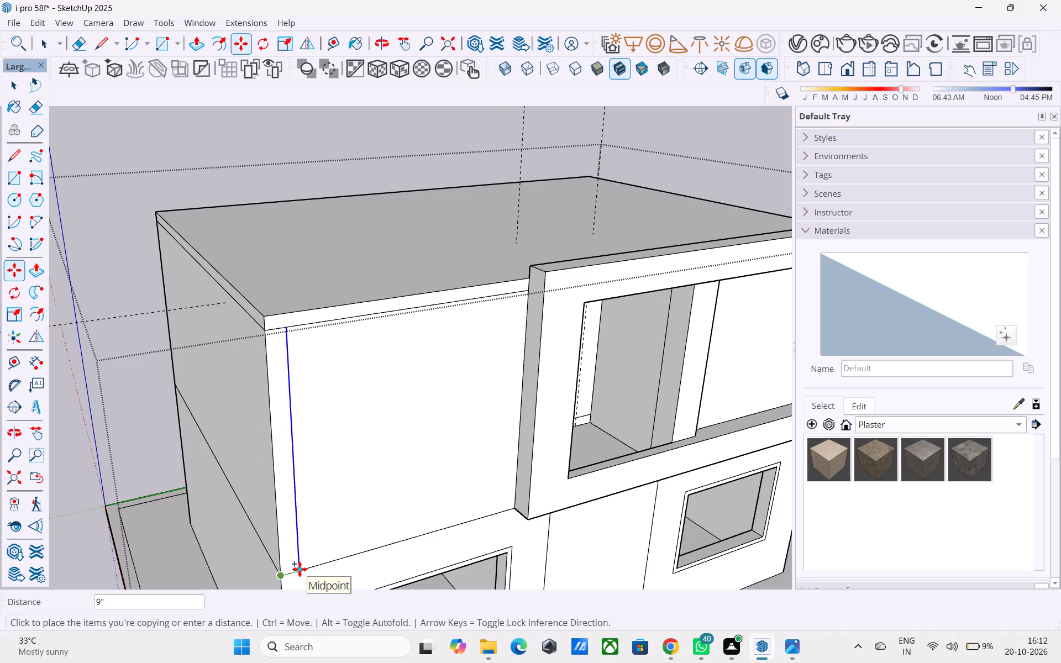
key(1)
key(apostrophe)
key(Return)
text(1.5')
key(Return)
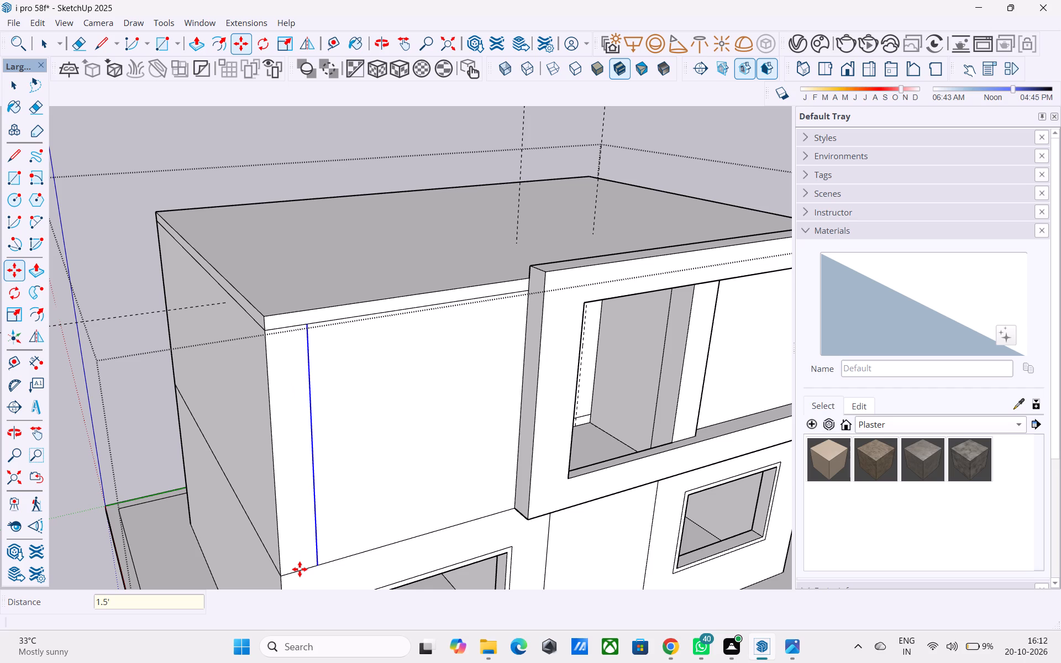
Copy the new vertical line on the upper front wall 6" further towards the projecting frame.
scroll(287, 571, down, 4)
middle_drag(280, 564, 167, 477)
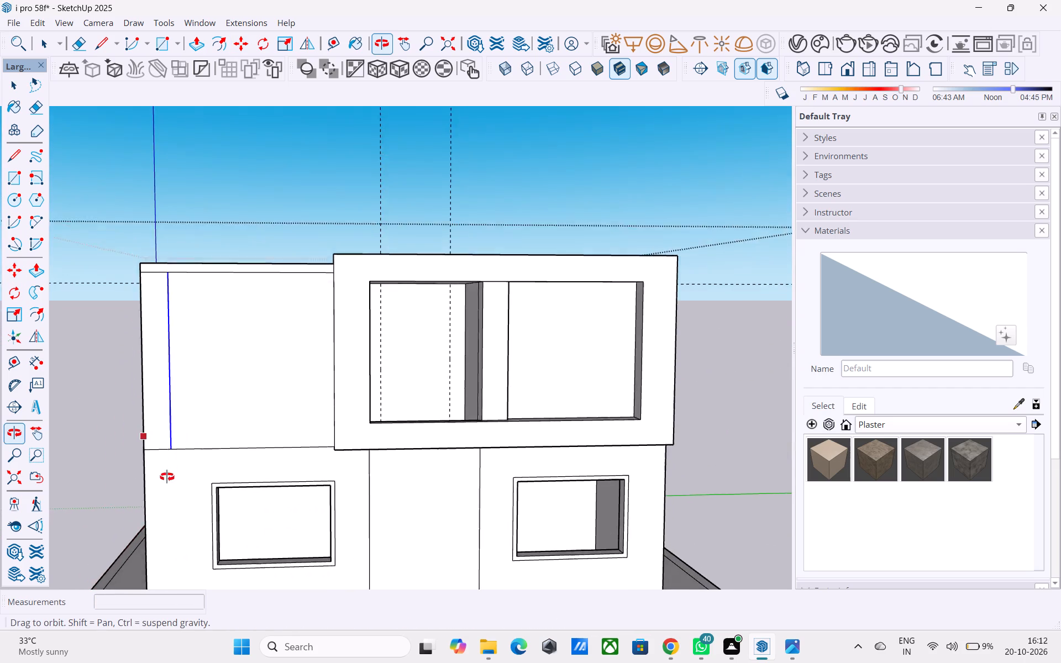
middle_drag(167, 477, 169, 483)
scroll(171, 483, up, 5)
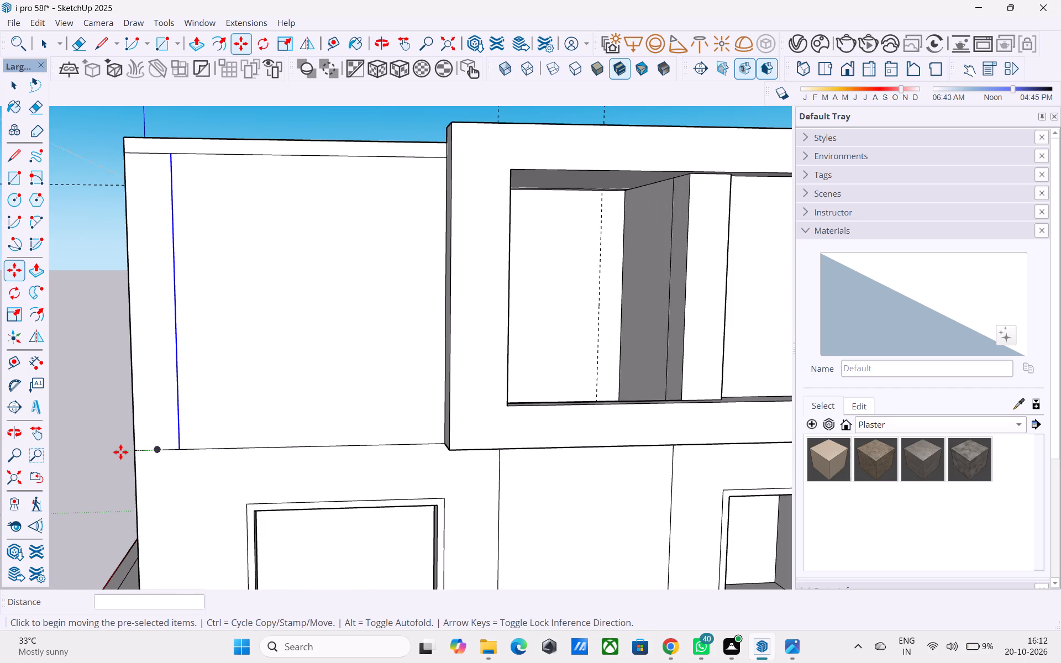
scroll(156, 459, up, 2)
scroll(157, 459, down, 2)
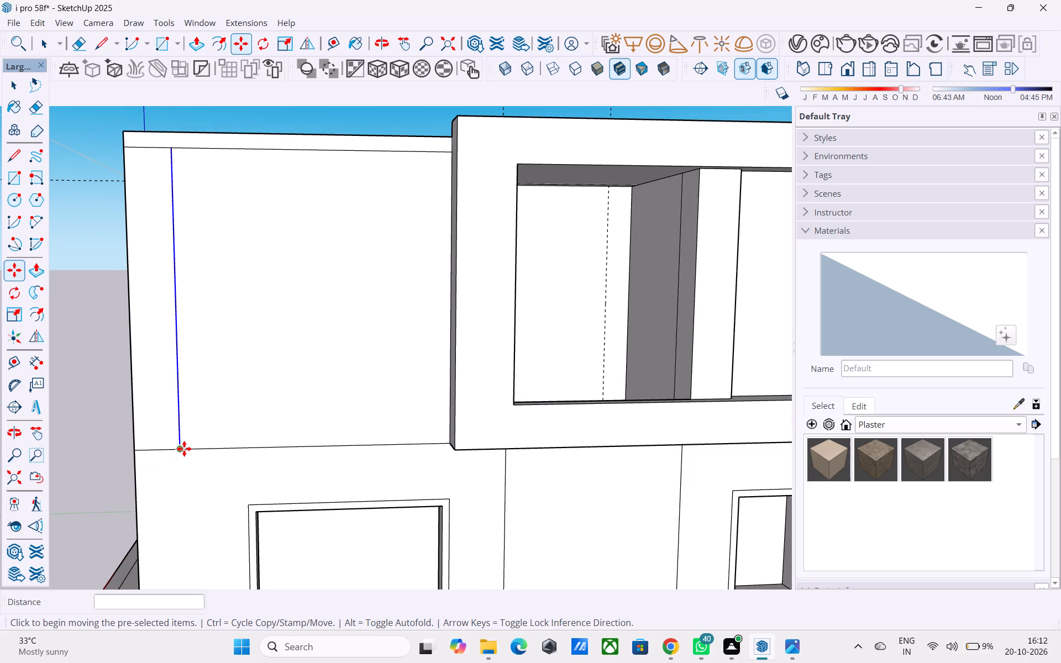
click(183, 448)
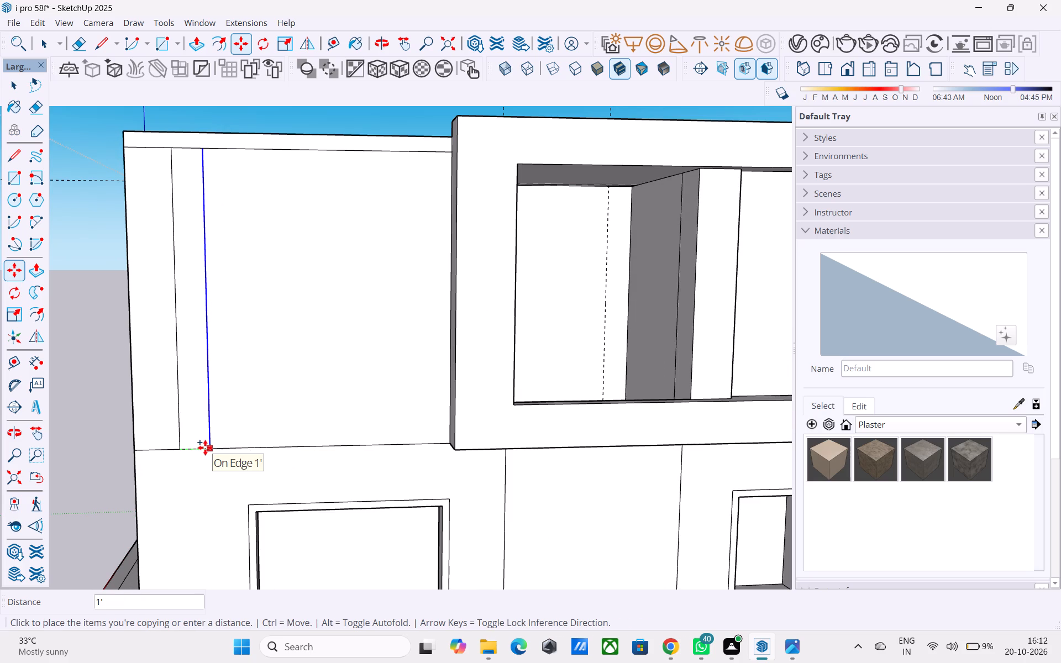
key(6)
key(shift+quotedbl)
key(Return)
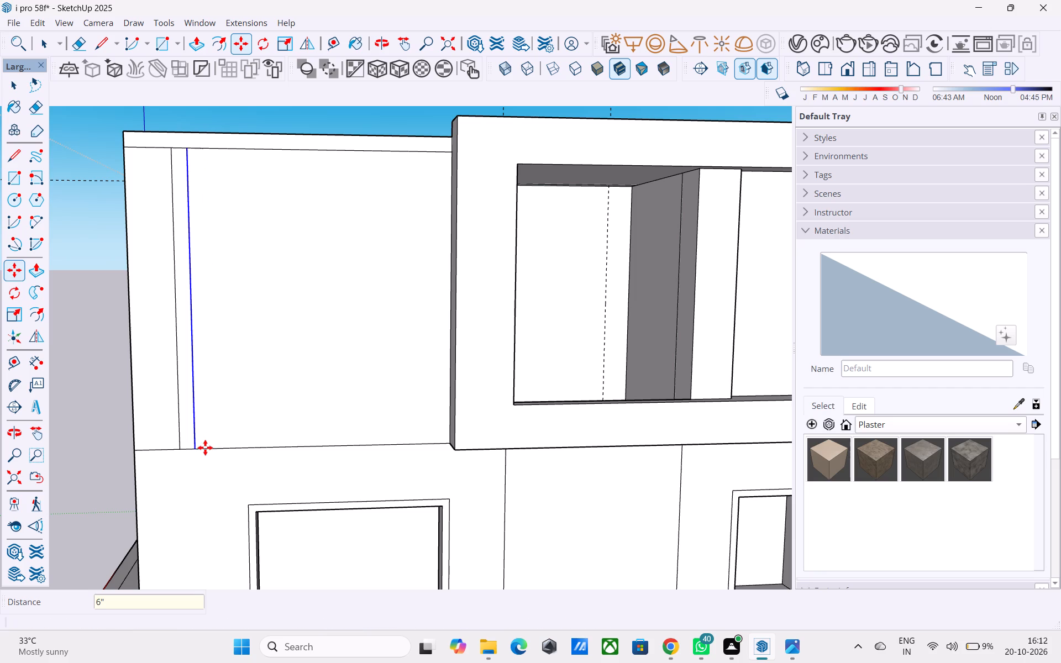
Copy the latest vertical line on the upper front wall 9" further towards the projecting frame.
scroll(205, 448, up, 2)
click(195, 446)
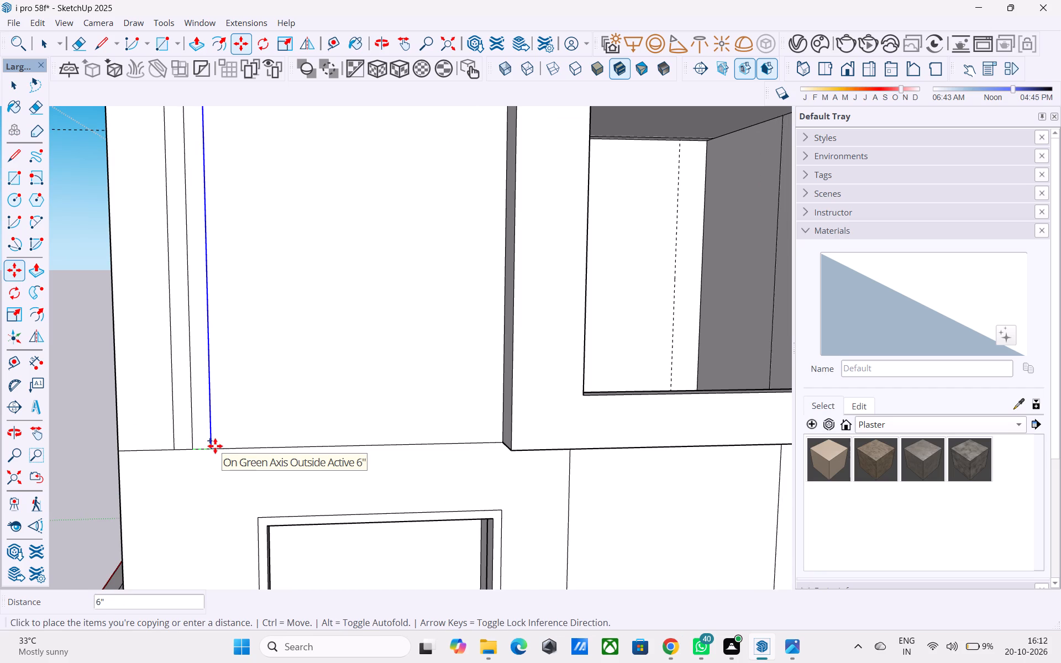
key(9)
key(shift+quotedbl)
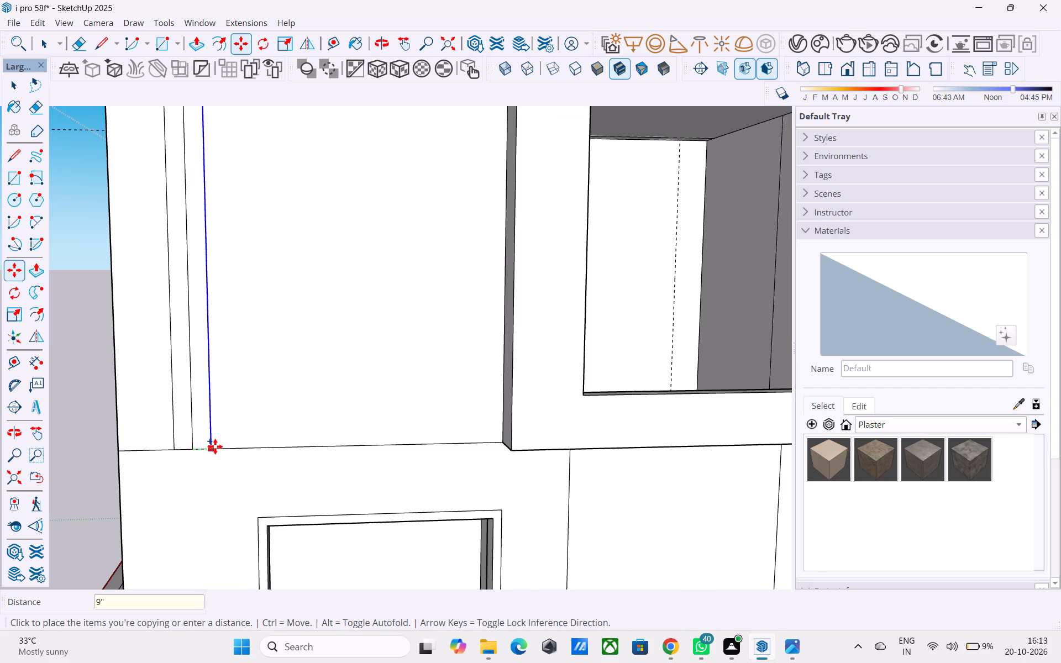
key(Return)
key(space)
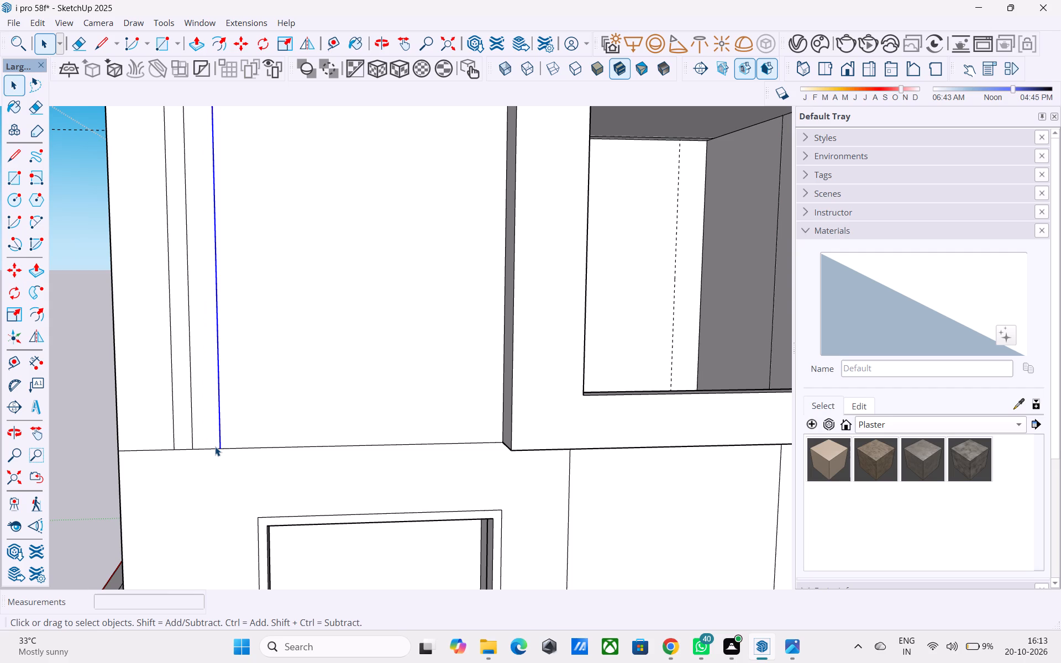
Copy the newest vertical line on the upper front wall another 6" towards the projecting frame.
key(m)
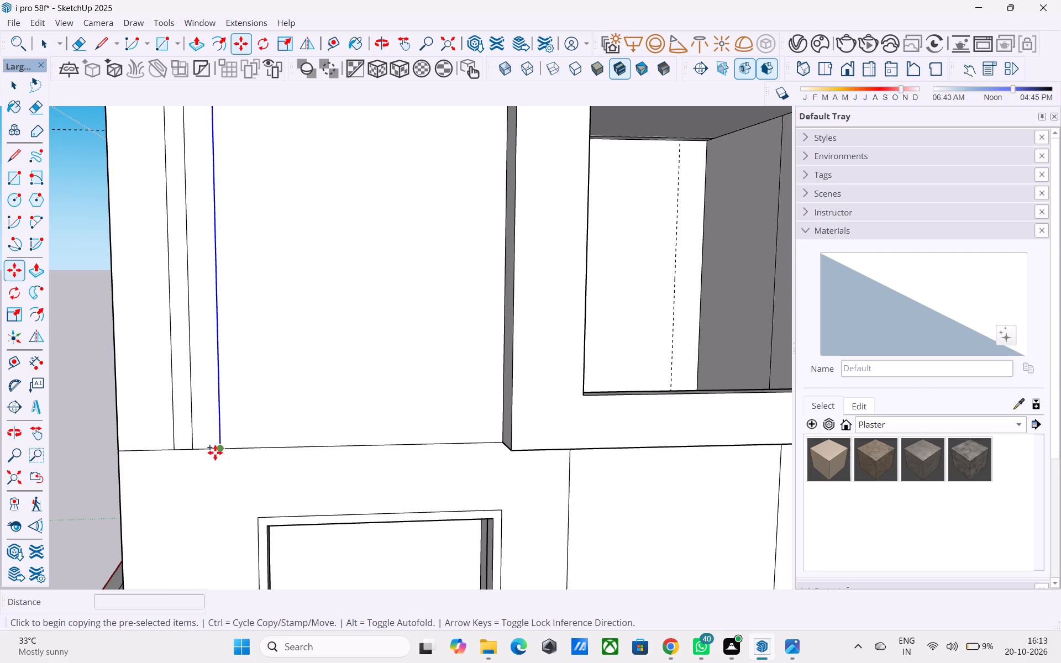
click(215, 452)
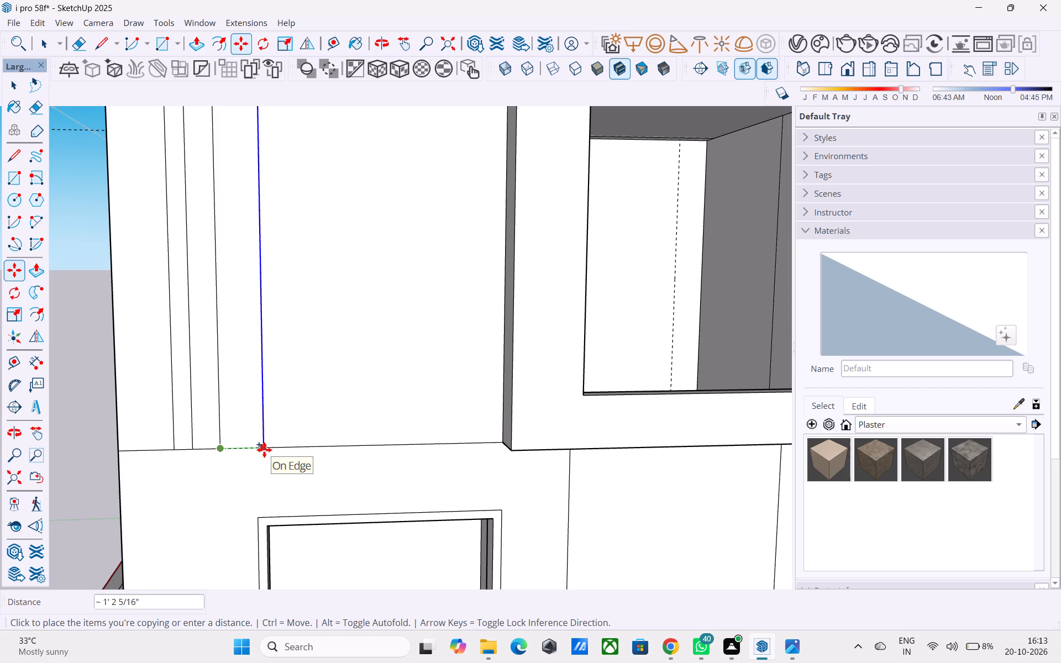
text(6")
key(Return)
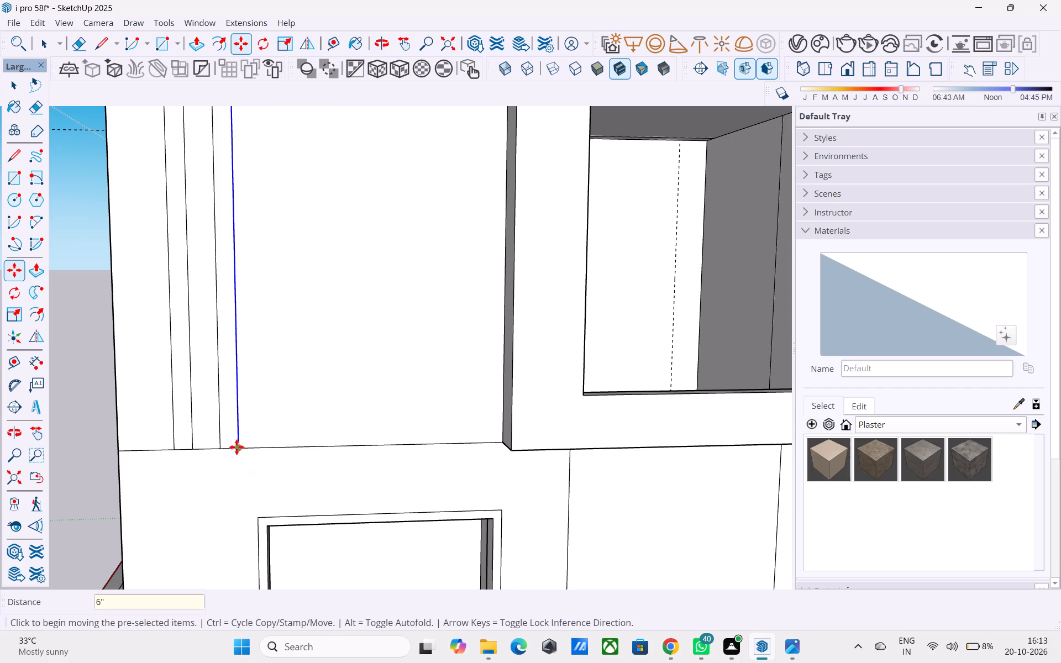
Copy the newest vertical line on the upper front wall 2' further towards the projecting frame.
drag(236, 446, 249, 446)
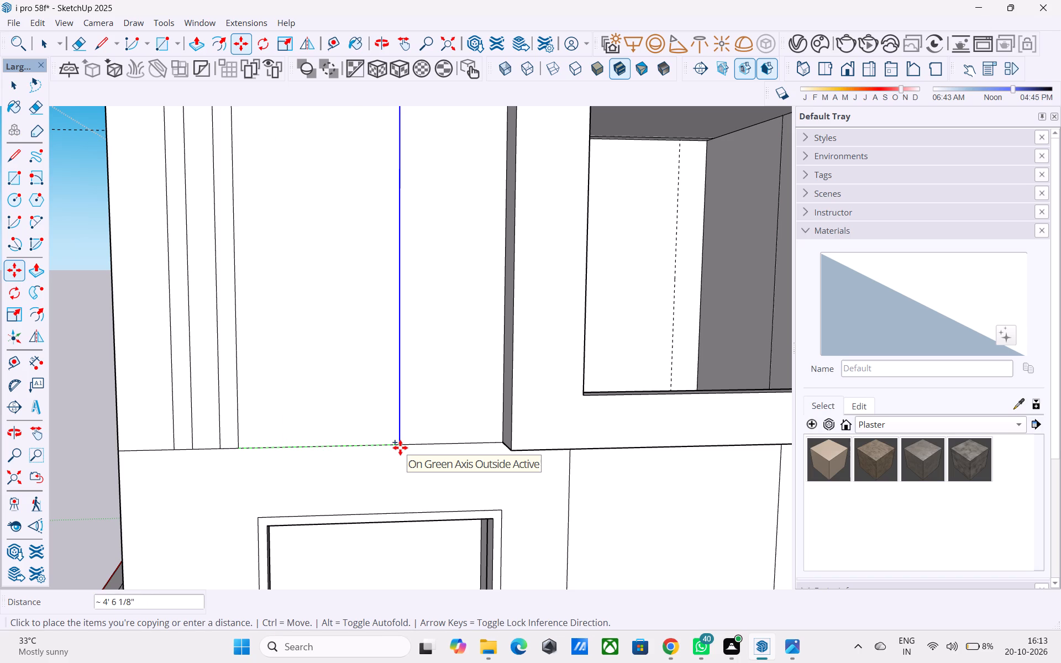
text(2')
key(Return)
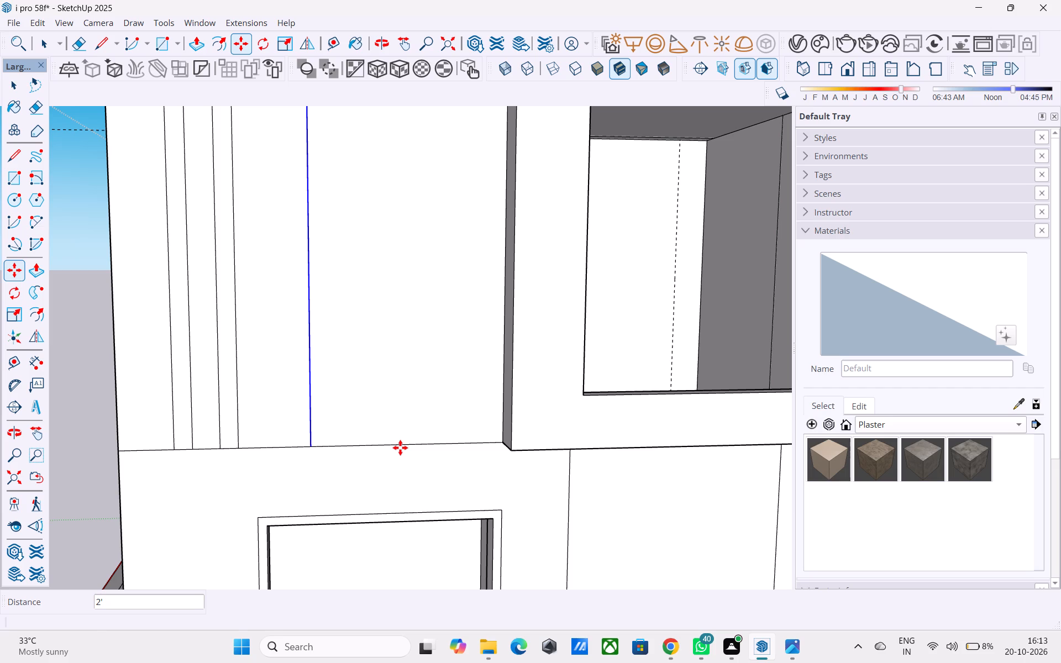
Push/Pull the 1.5' strip at the upper front wall's left corner outward by 6".
scroll(337, 511, down, 6)
middle_drag(331, 520, 354, 586)
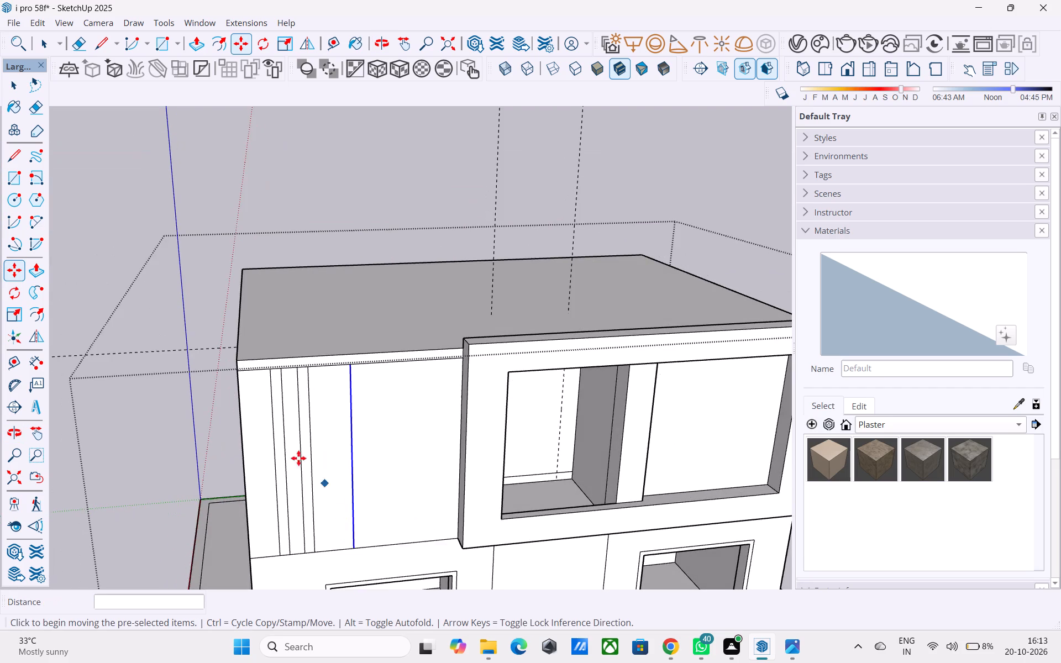
scroll(276, 429, up, 6)
key(space)
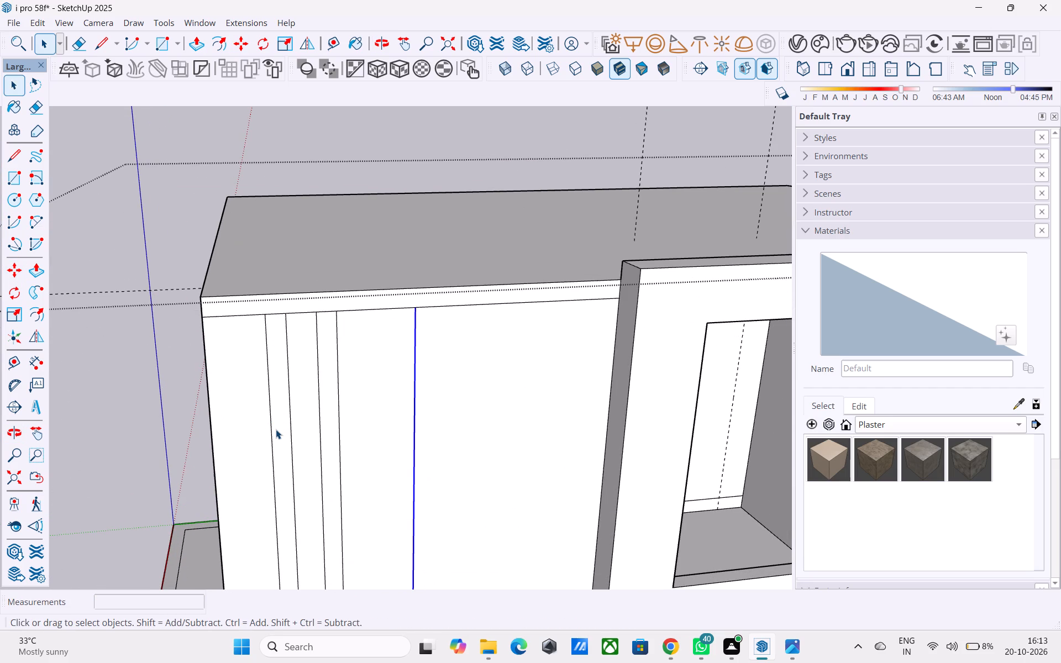
scroll(276, 429, down, 2)
middle_drag(362, 410, 472, 407)
middle_drag(508, 403, 452, 391)
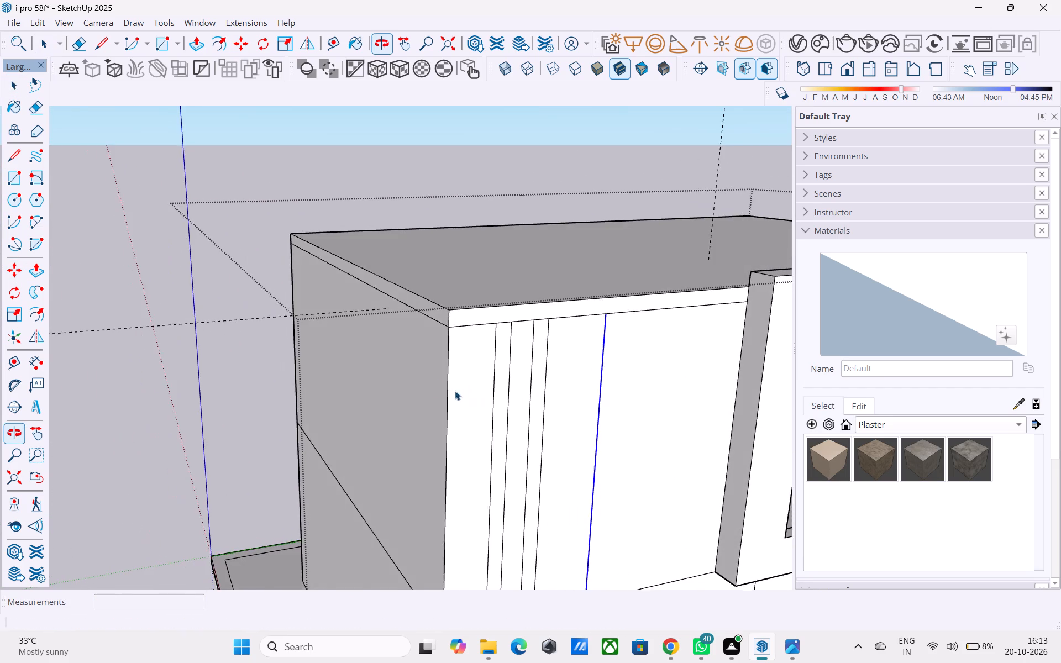
scroll(332, 392, down, 5)
middle_drag(465, 449, 414, 448)
scroll(242, 383, down, 4)
scroll(302, 412, up, 4)
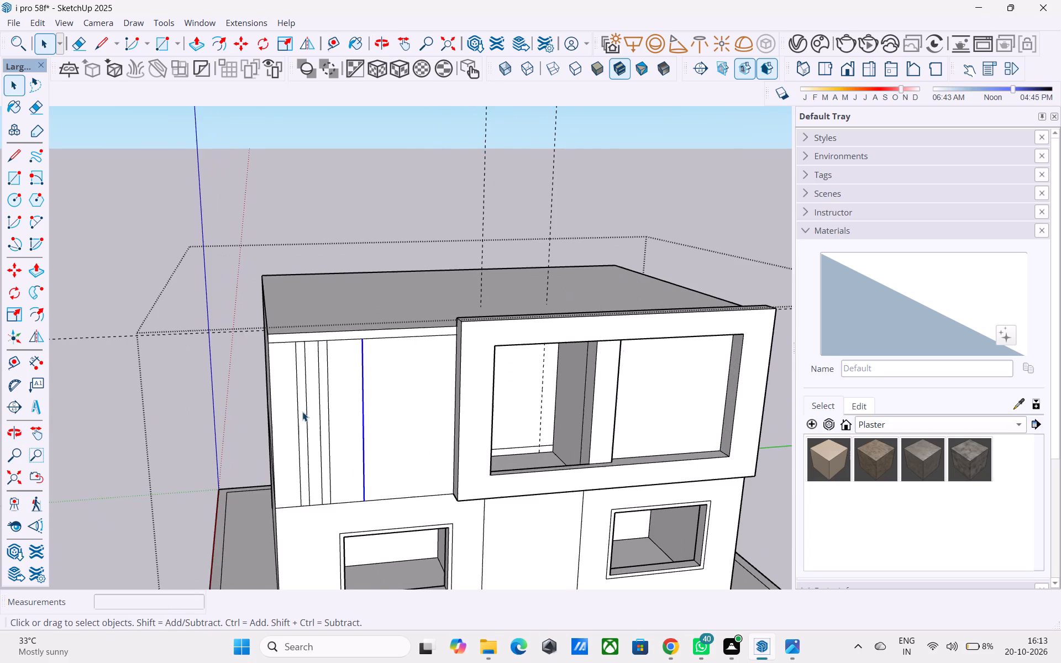
middle_drag(290, 403, 242, 443)
scroll(268, 392, up, 9)
click(191, 417)
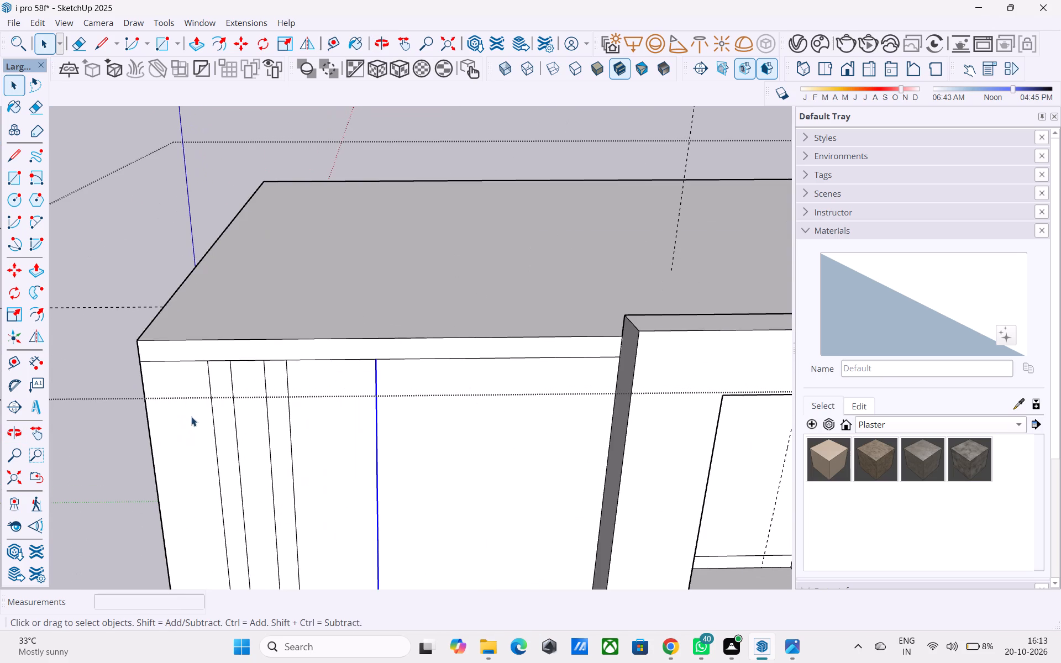
key(p)
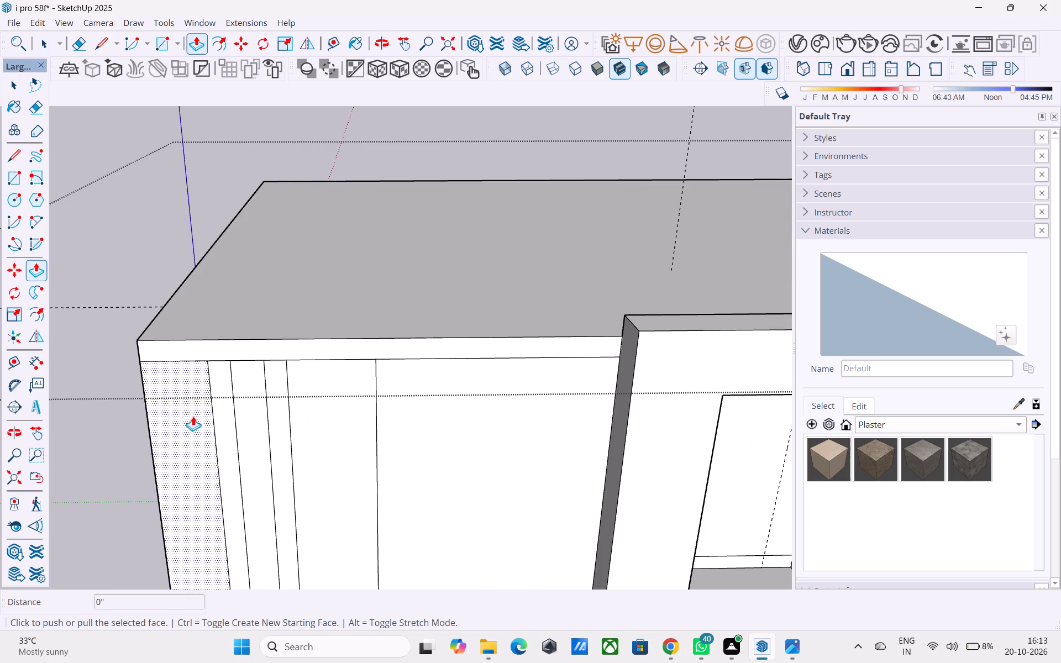
click(193, 414)
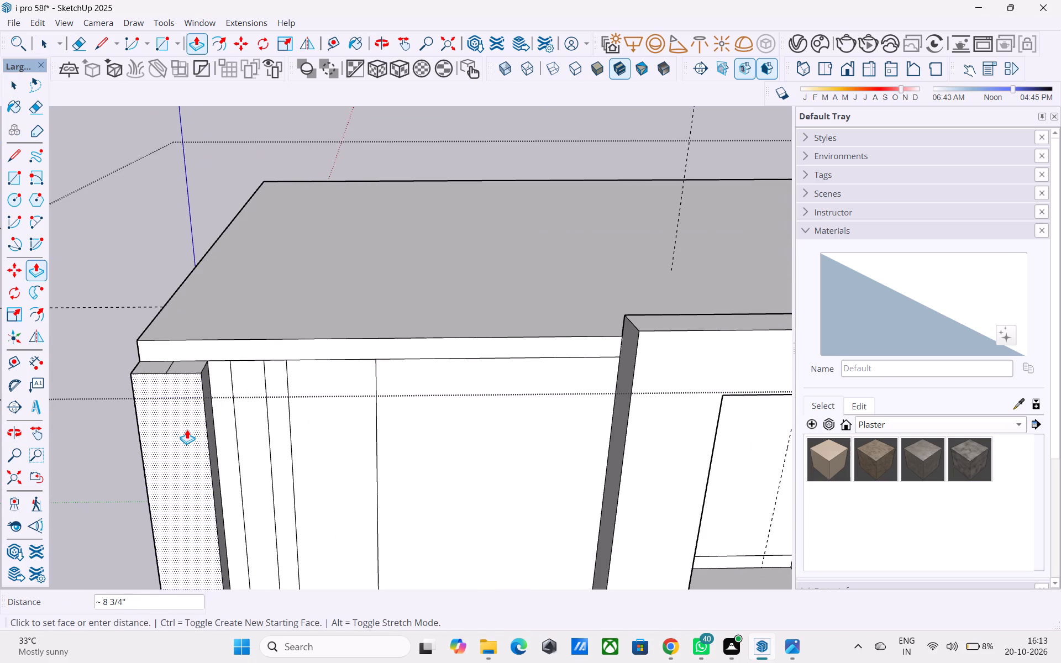
text(6")
key(Return)
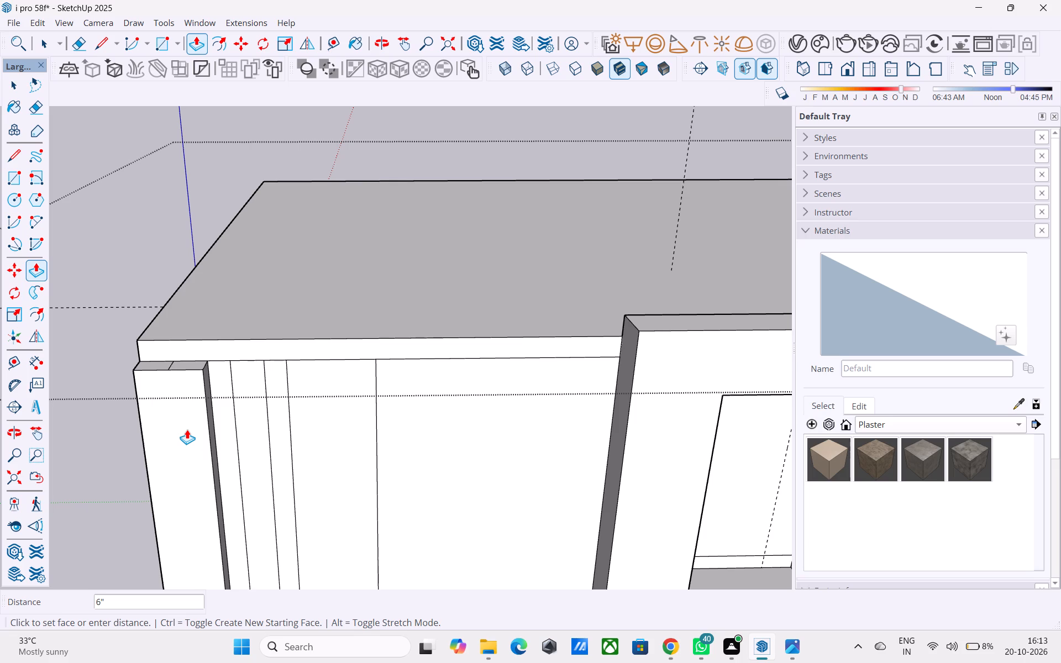
Extrude the 9" and 2' wide strips of the upper front wall outward by the same 6".
double_click(249, 419)
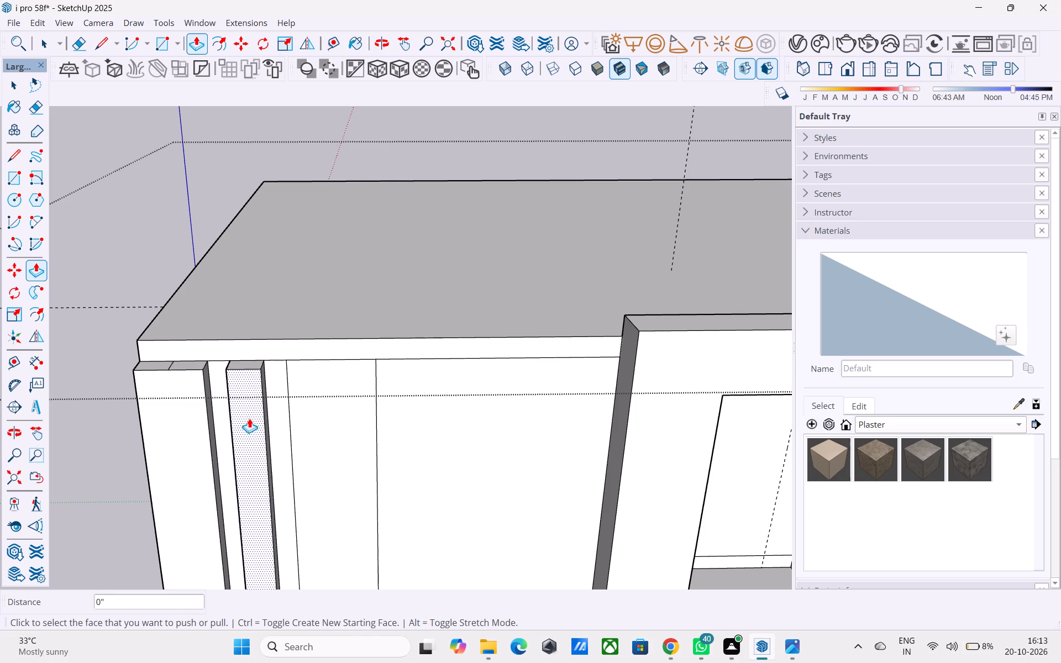
double_click(361, 421)
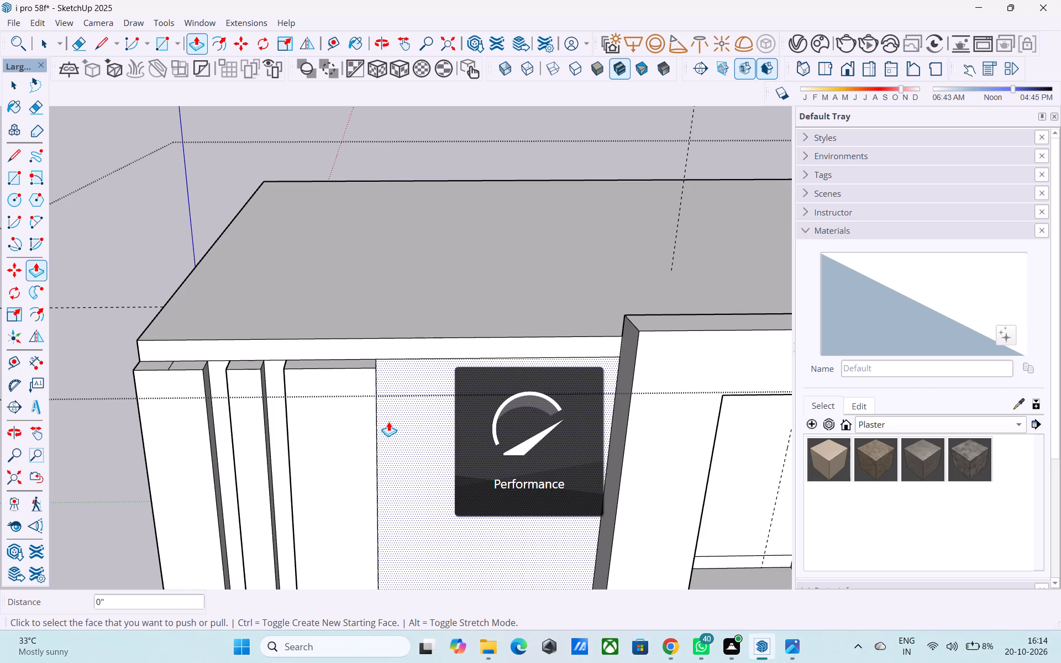
Examine the three projecting vertical bands against the whole front facade from several angles.
scroll(365, 301, down, 5)
middle_drag(352, 302, 329, 267)
scroll(330, 283, up, 4)
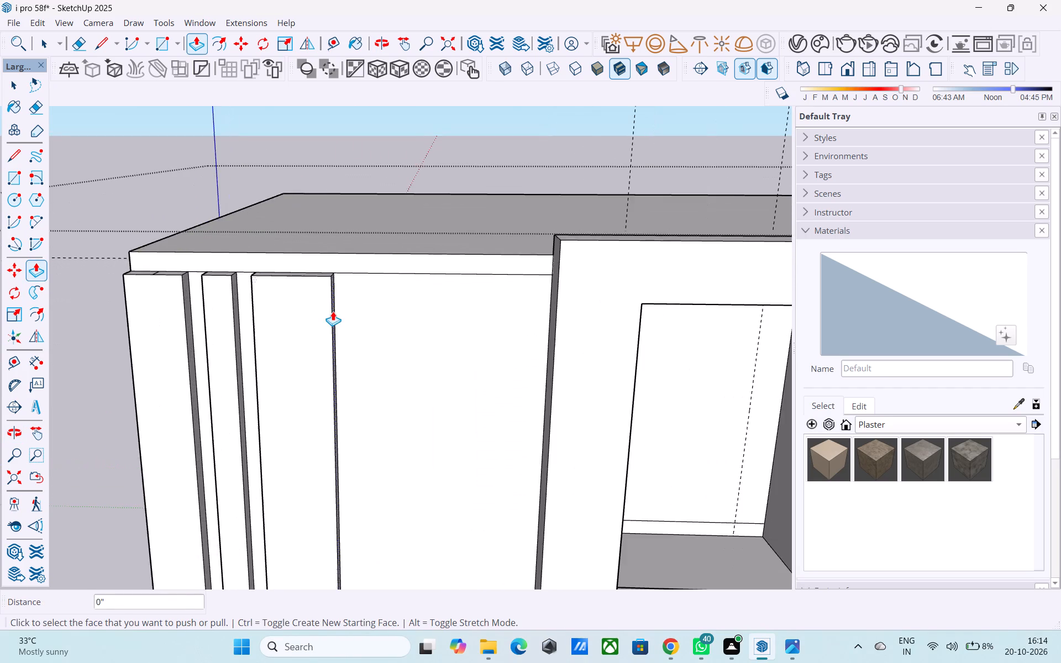
middle_drag(328, 316, 359, 267)
scroll(345, 252, down, 5)
middle_drag(365, 280, 422, 261)
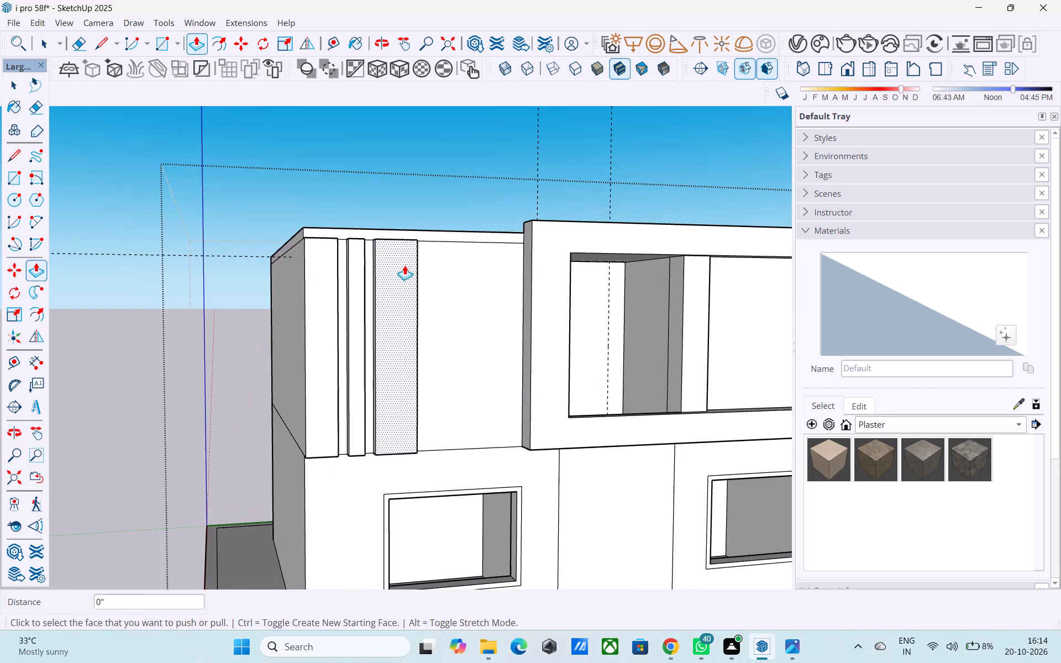
middle_drag(405, 265, 374, 258)
scroll(382, 261, down, 3)
scroll(385, 334, down, 1)
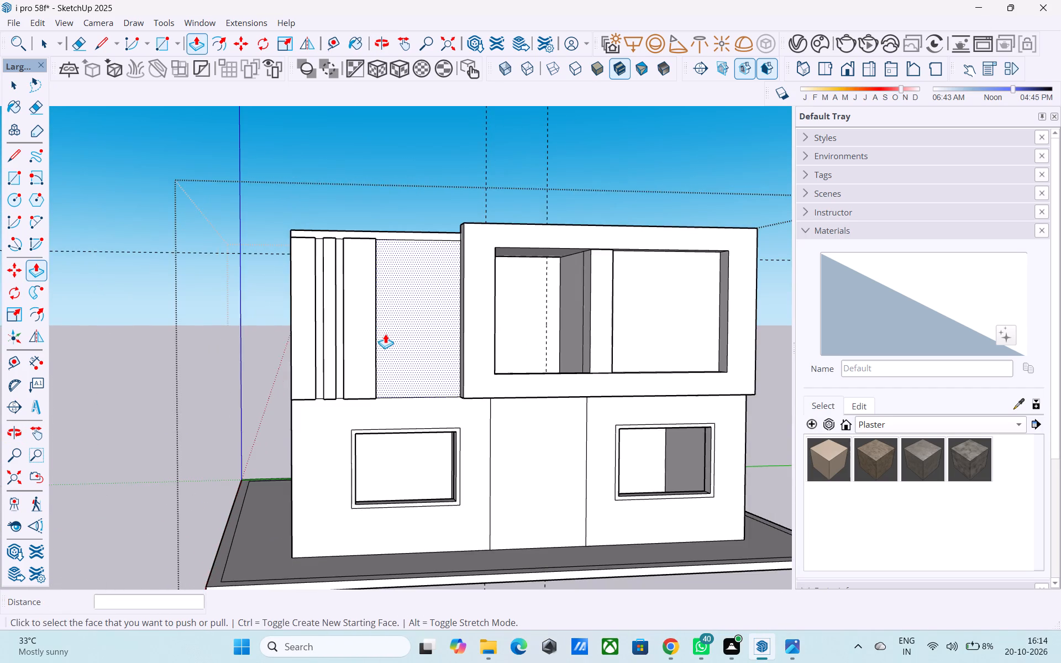
scroll(399, 355, down, 2)
middle_drag(403, 362, 348, 373)
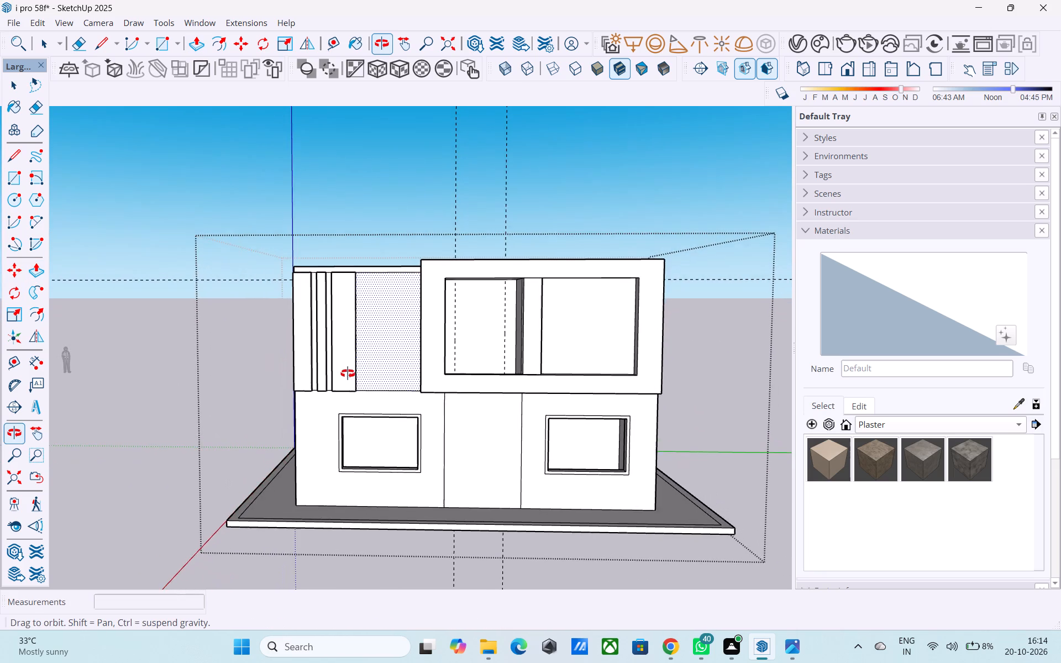
middle_drag(348, 373, 380, 394)
scroll(372, 366, up, 3)
scroll(500, 371, down, 4)
middle_drag(456, 401, 285, 439)
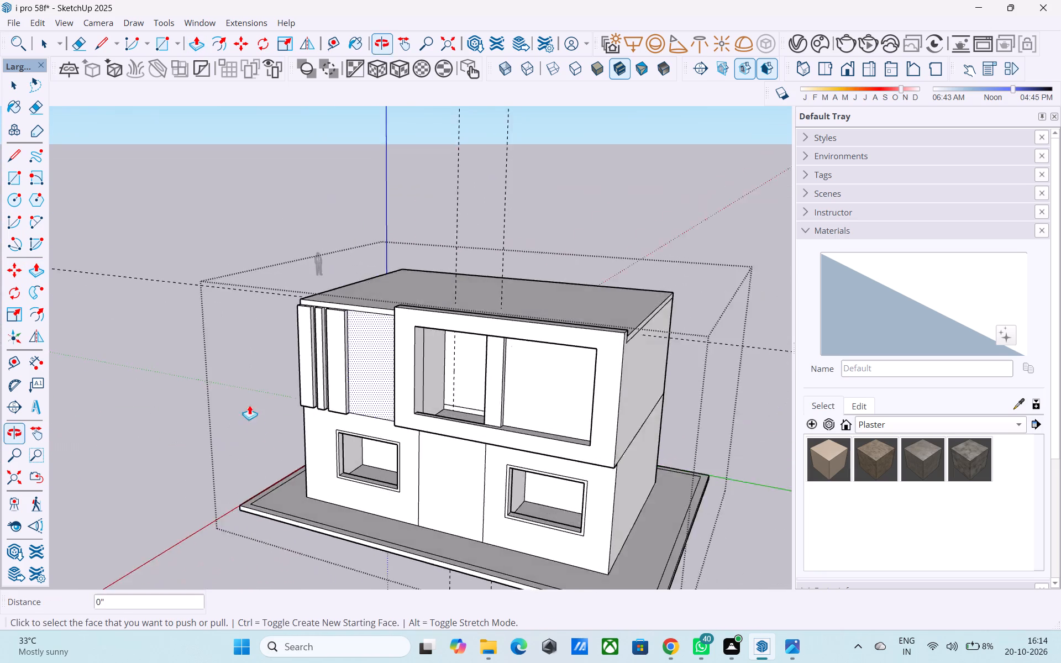
Extend the widest band's side face 1' towards the projecting frame with Push/Pull.
scroll(251, 385, up, 12)
scroll(154, 386, down, 3)
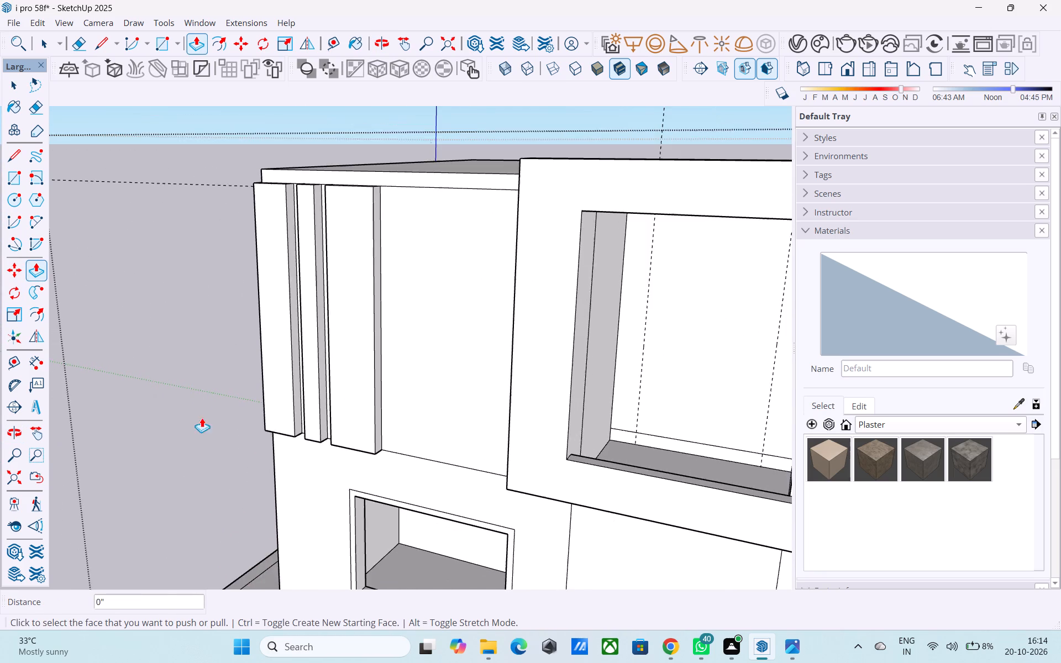
scroll(590, 434, down, 4)
scroll(441, 358, up, 4)
scroll(324, 344, up, 5)
middle_drag(258, 331, 196, 312)
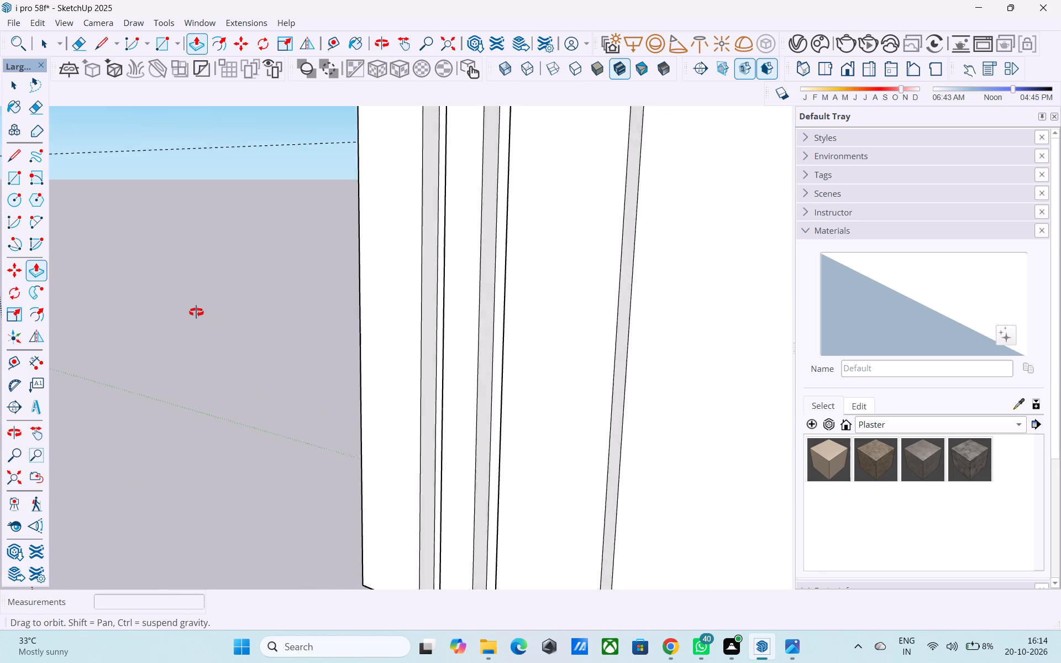
middle_drag(196, 312, 116, 312)
scroll(180, 315, down, 3)
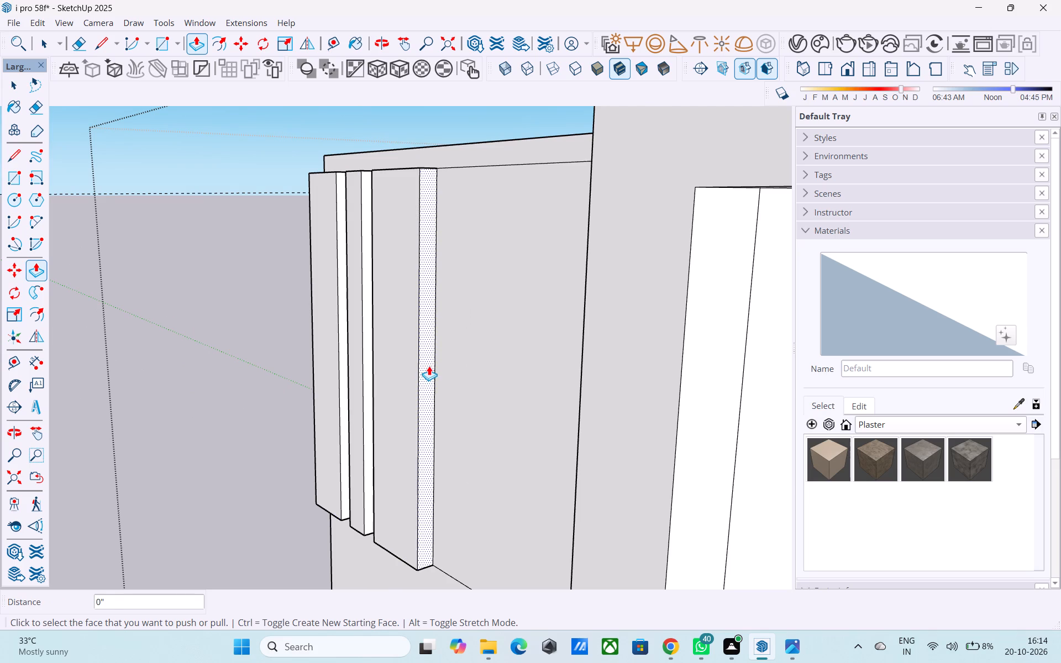
click(429, 365)
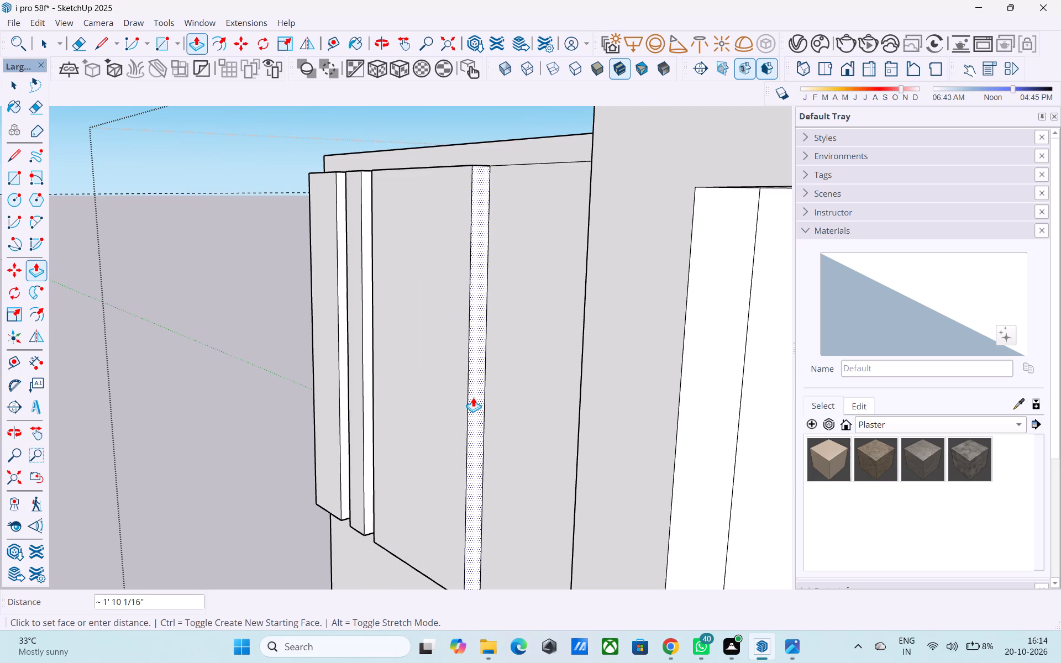
text(1')
key(Return)
Push the widest band's side face nearest the middle band inward by 1' to widen the gap between them.
scroll(332, 306, down, 4)
middle_drag(329, 309, 610, 362)
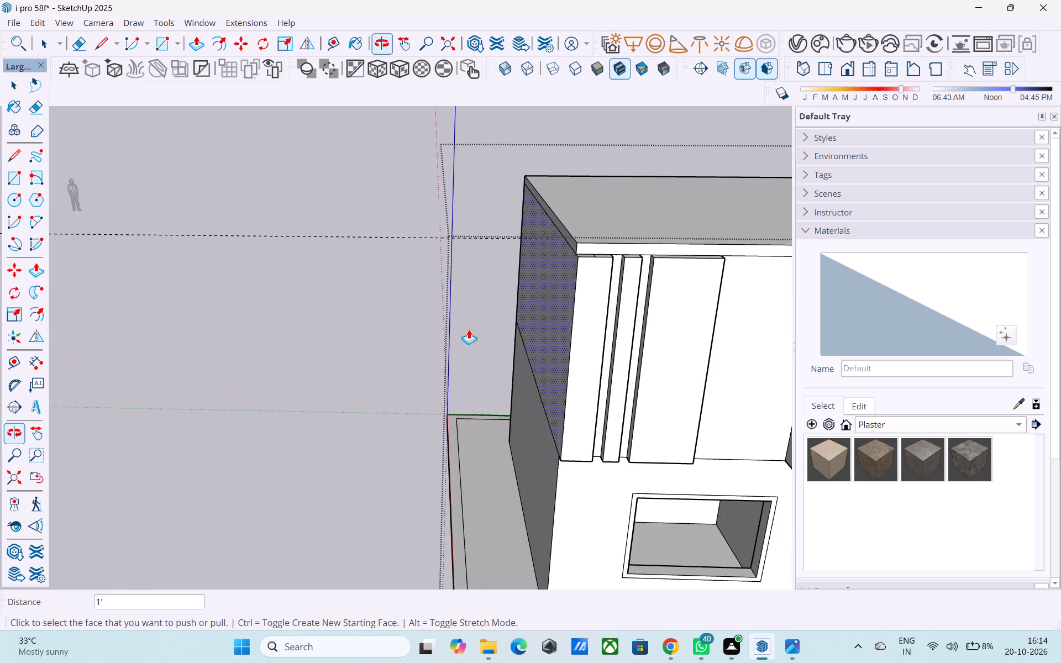
scroll(276, 277, down, 6)
scroll(599, 317, up, 6)
middle_drag(498, 299, 617, 302)
scroll(445, 249, up, 8)
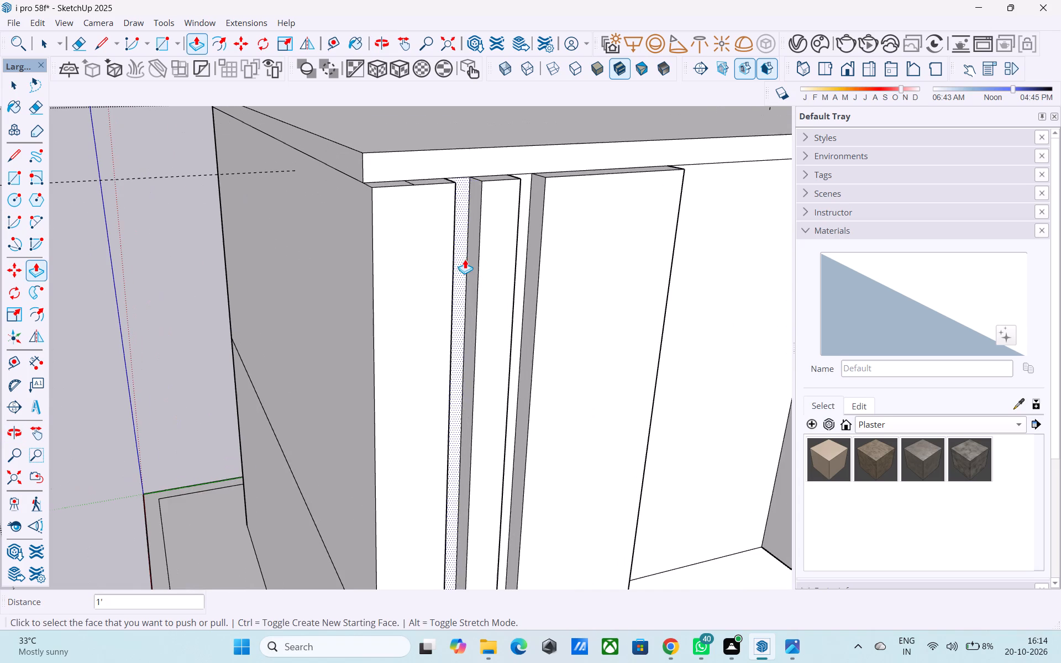
click(531, 267)
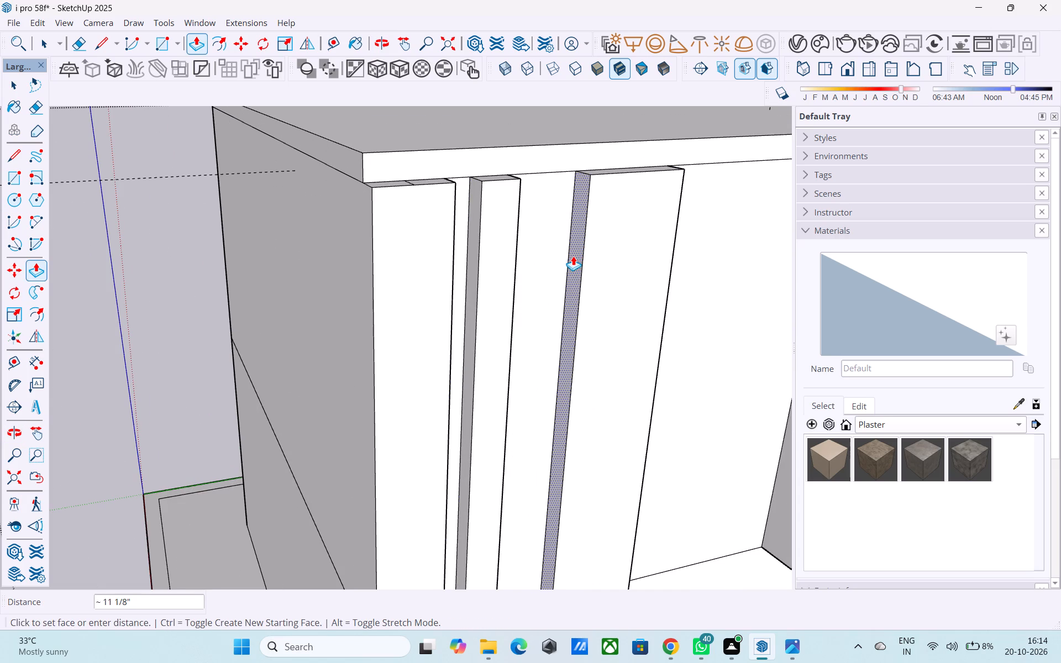
text(1')
key(Return)
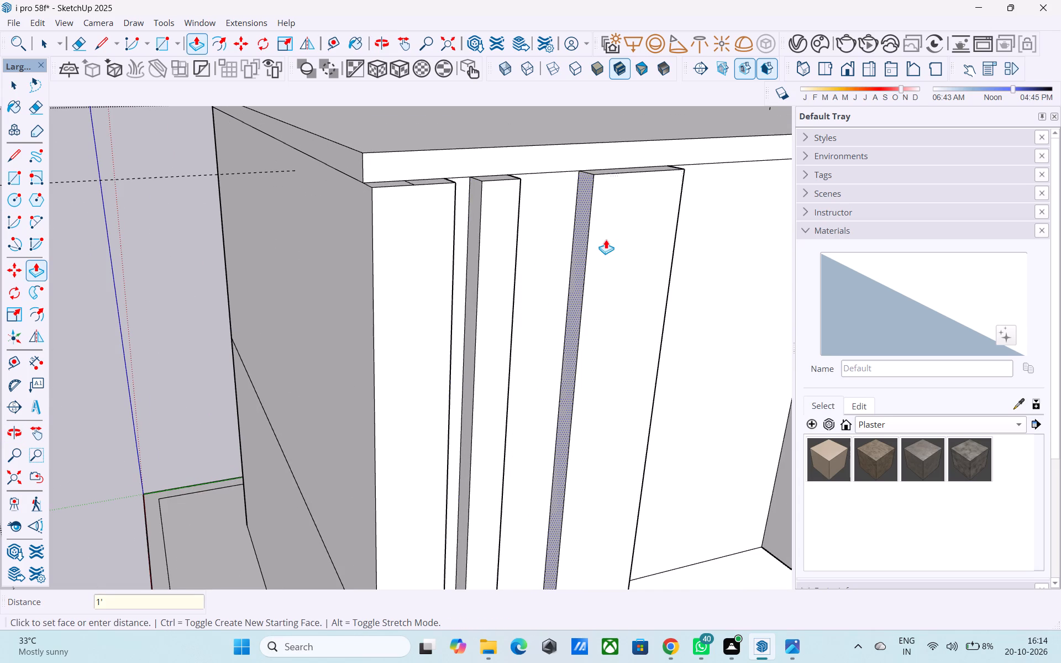
Extend the middle vertical band's side face 1' towards the widest band with Push/Pull.
scroll(606, 239, down, 5)
middle_drag(603, 258, 504, 213)
scroll(513, 223, down, 3)
middle_drag(511, 241, 438, 272)
scroll(372, 271, up, 5)
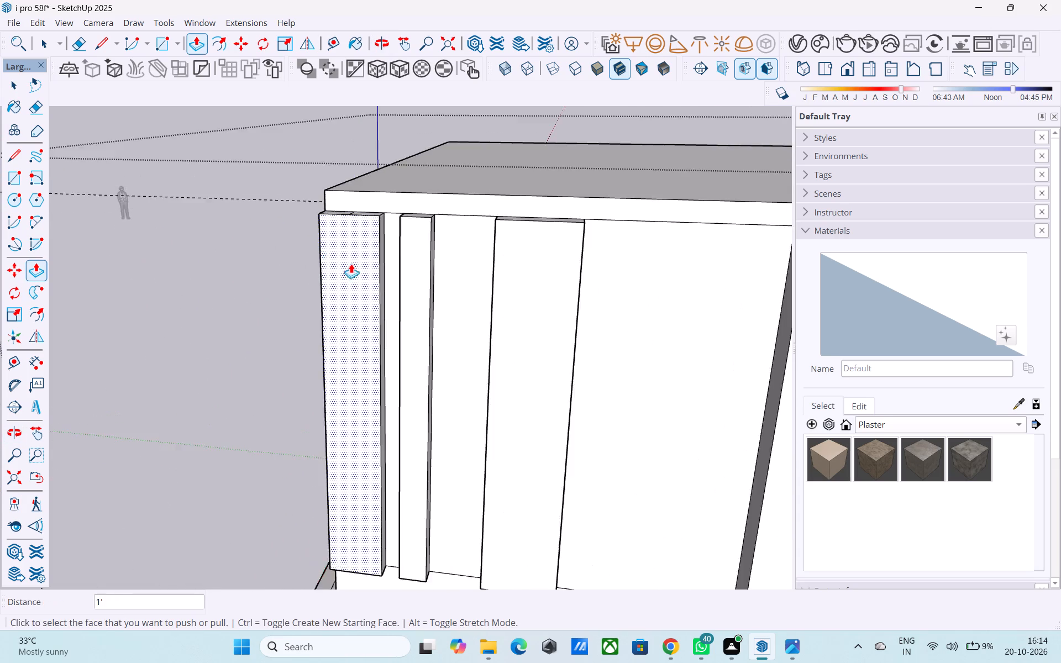
scroll(351, 264, up, 3)
middle_drag(355, 272, 301, 265)
middle_drag(521, 292, 438, 295)
scroll(464, 301, up, 4)
click(493, 297)
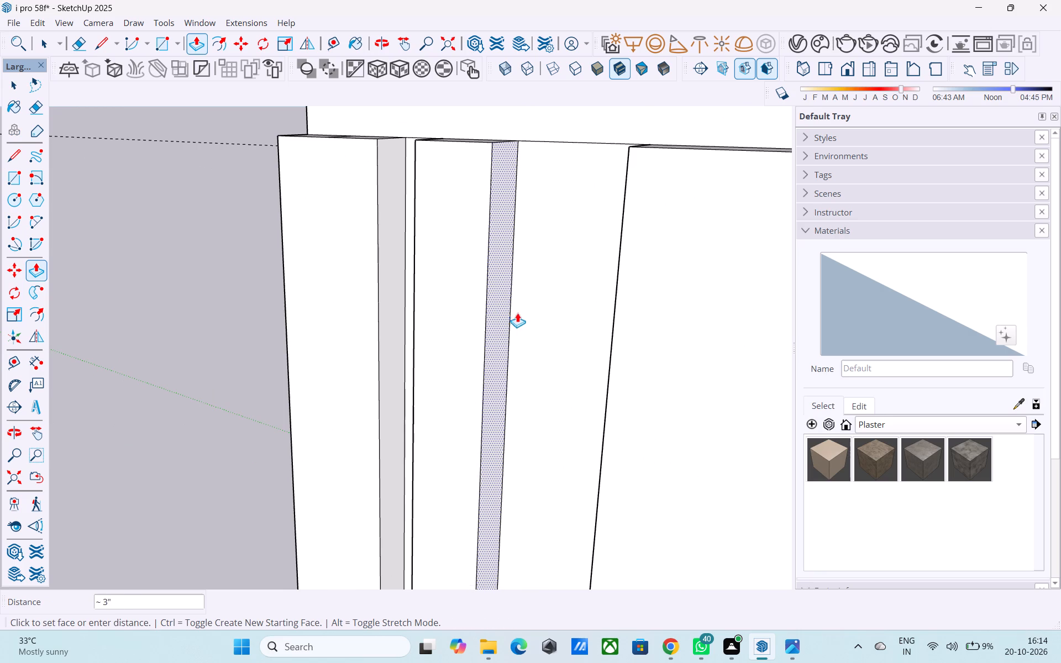
text(1')
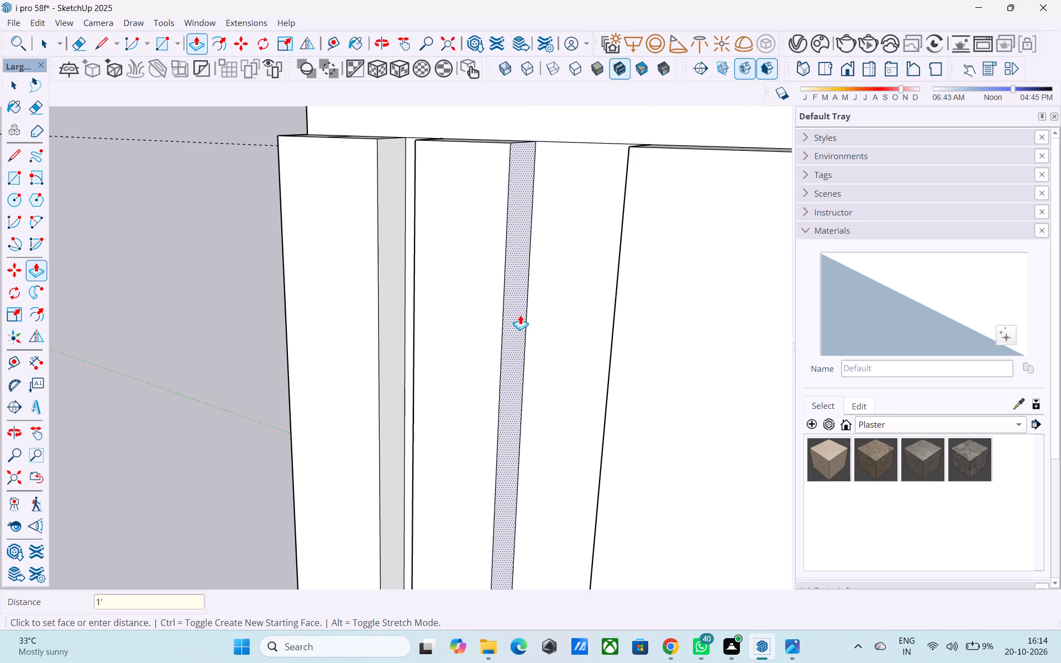
key(Return)
Push the middle band's side face nearest the corner band inward by 3".
scroll(518, 319, down, 9)
scroll(288, 356, down, 4)
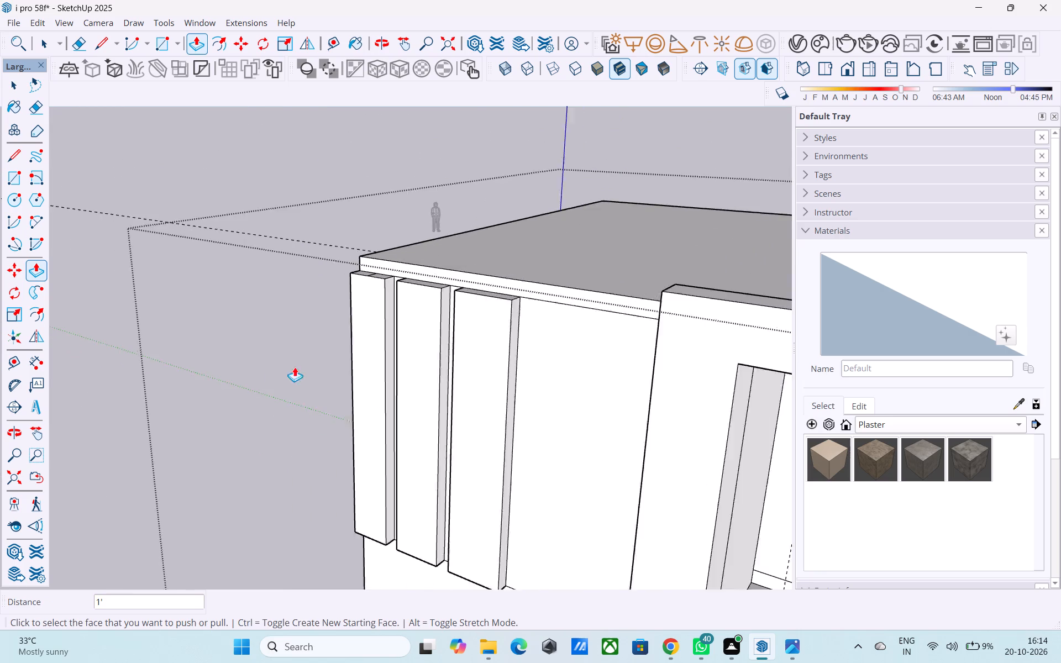
middle_drag(509, 396, 698, 397)
scroll(464, 343, down, 5)
scroll(692, 356, up, 5)
middle_drag(570, 369, 727, 377)
scroll(545, 348, up, 8)
click(533, 346)
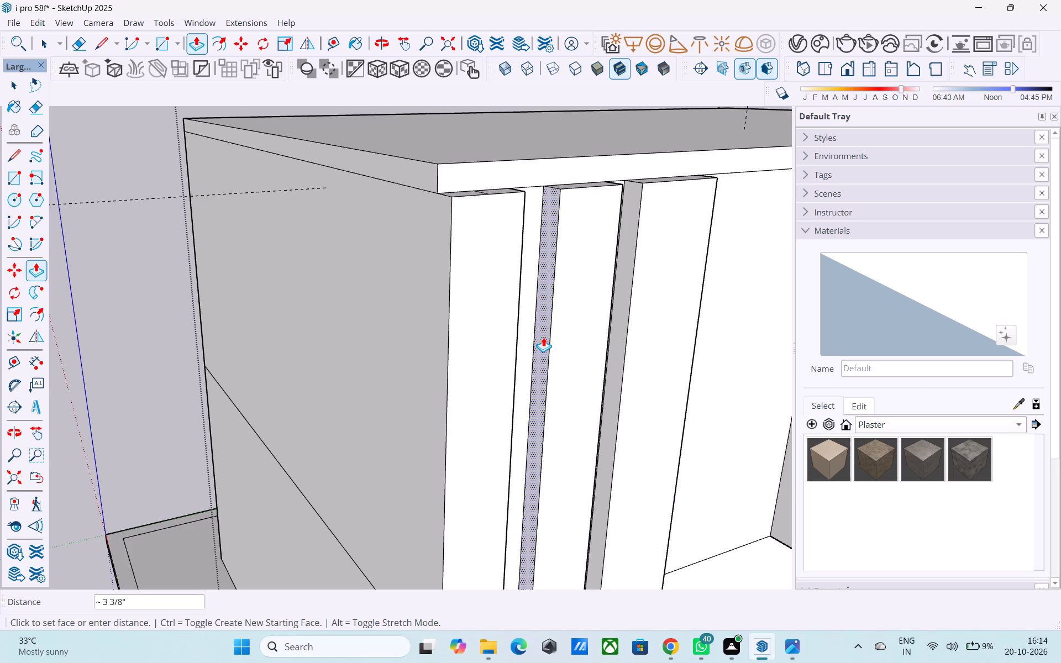
text(3")
key(Return)
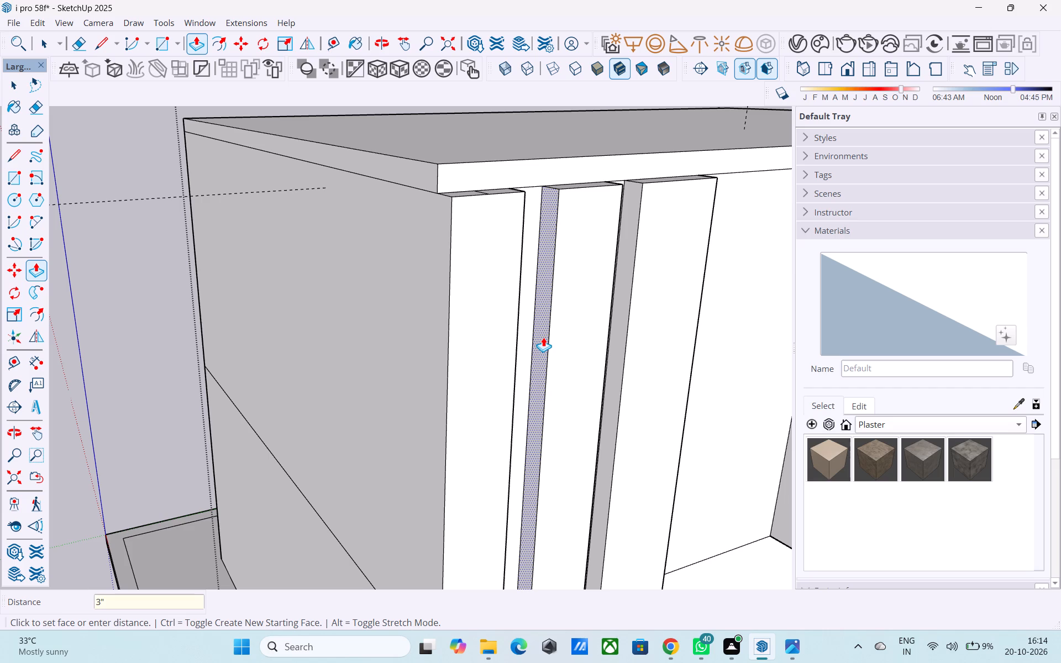
Push the middle band's opposite side face, facing the widest band, inward by 3".
middle_drag(560, 328, 351, 298)
scroll(342, 267, down, 8)
middle_drag(538, 360, 516, 354)
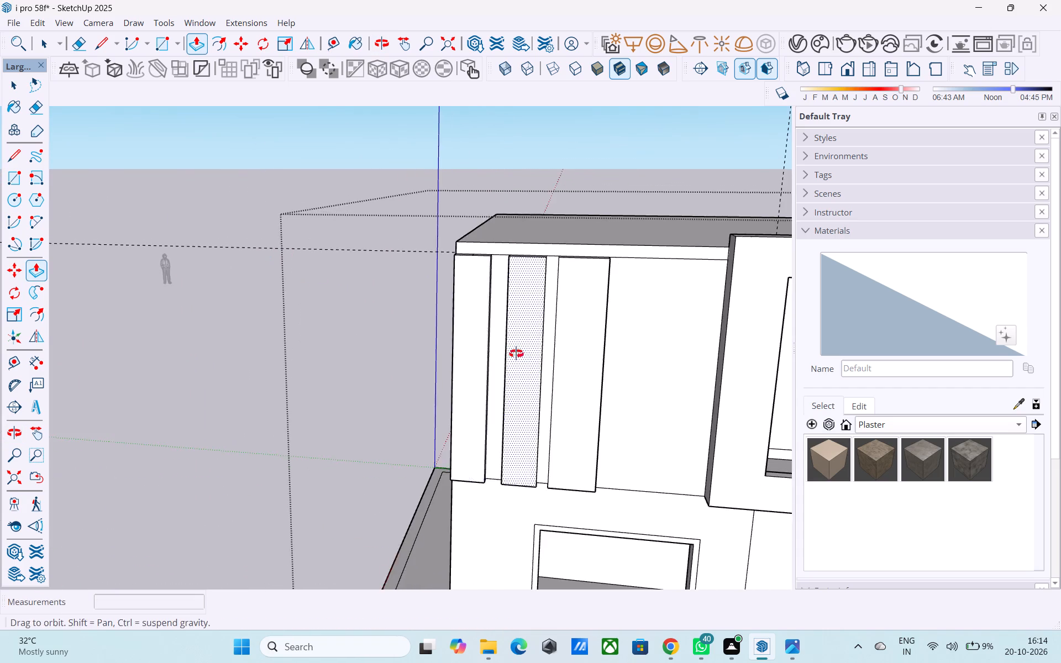
middle_drag(516, 354, 467, 340)
scroll(469, 339, up, 9)
click(437, 330)
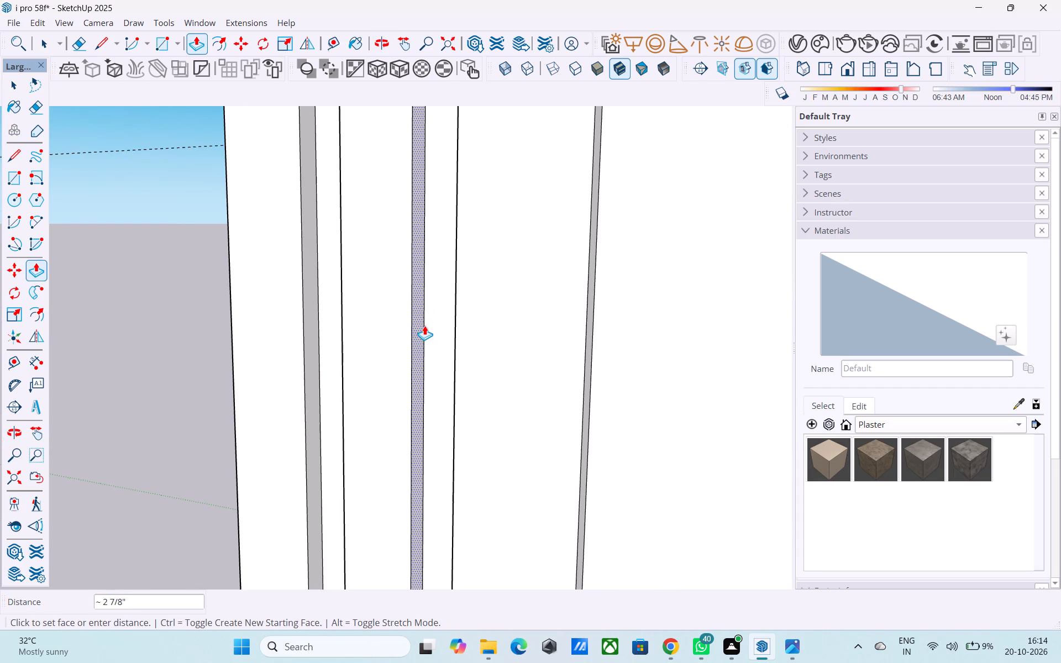
text(3")
key(Return)
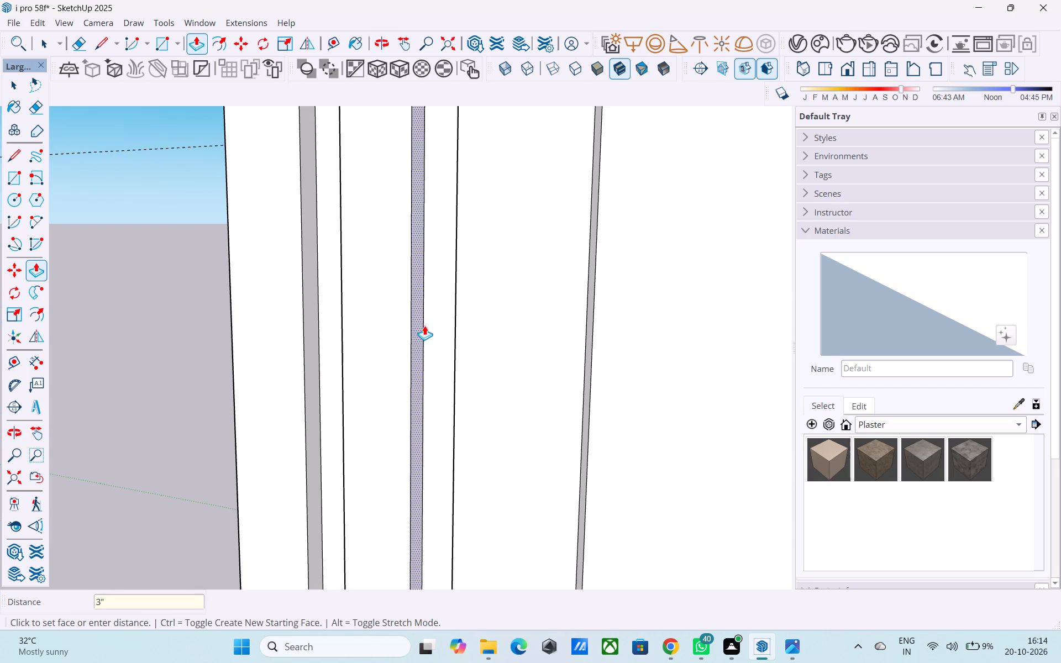
key(space)
Examine the widths and gaps of the three vertical bands against the whole front facade from several angles.
scroll(424, 325, down, 11)
middle_drag(435, 291, 501, 307)
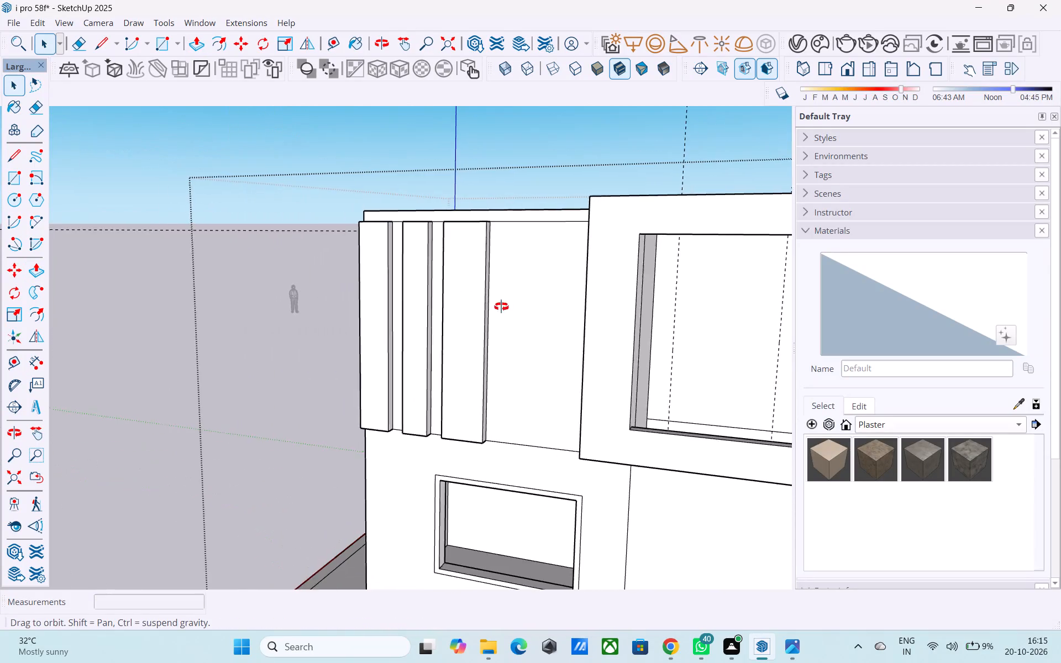
middle_drag(501, 307, 588, 333)
scroll(449, 291, down, 5)
middle_drag(416, 283, 382, 250)
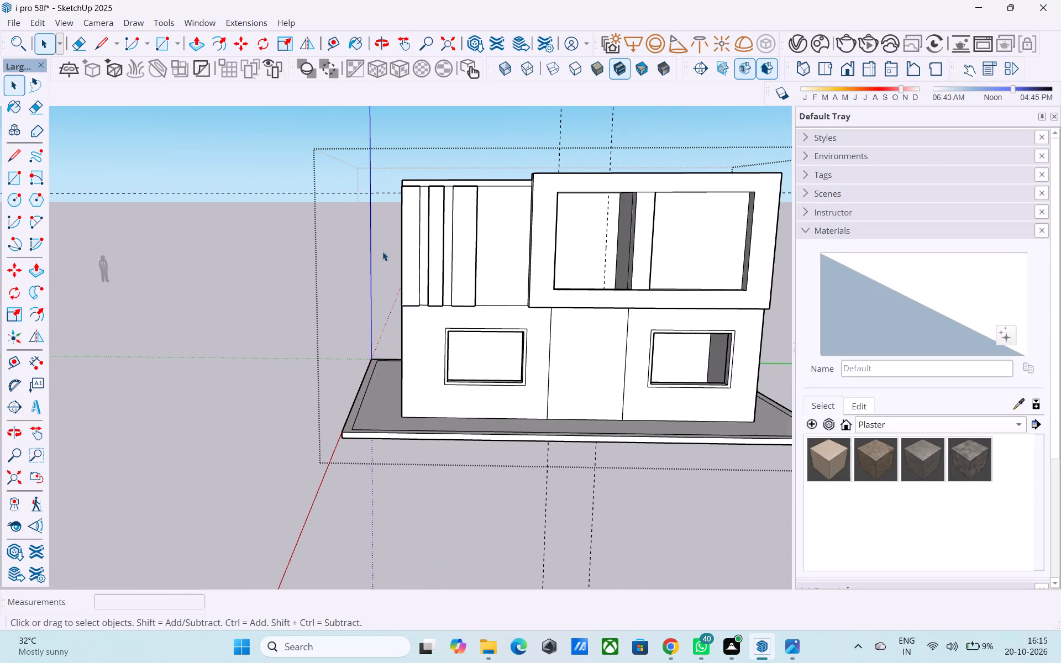
middle_drag(417, 160, 405, 219)
scroll(409, 225, up, 2)
scroll(412, 220, down, 3)
middle_drag(410, 223, 415, 194)
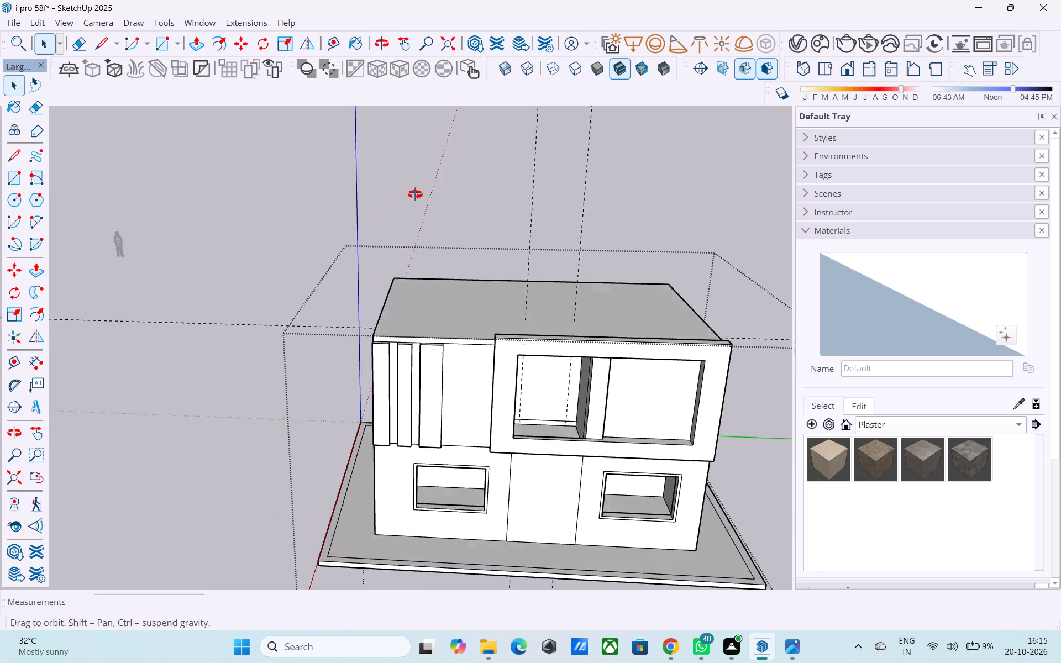
middle_drag(415, 194, 416, 144)
scroll(400, 303, up, 3)
middle_drag(401, 304, 366, 269)
scroll(424, 298, up, 3)
middle_drag(406, 310, 309, 303)
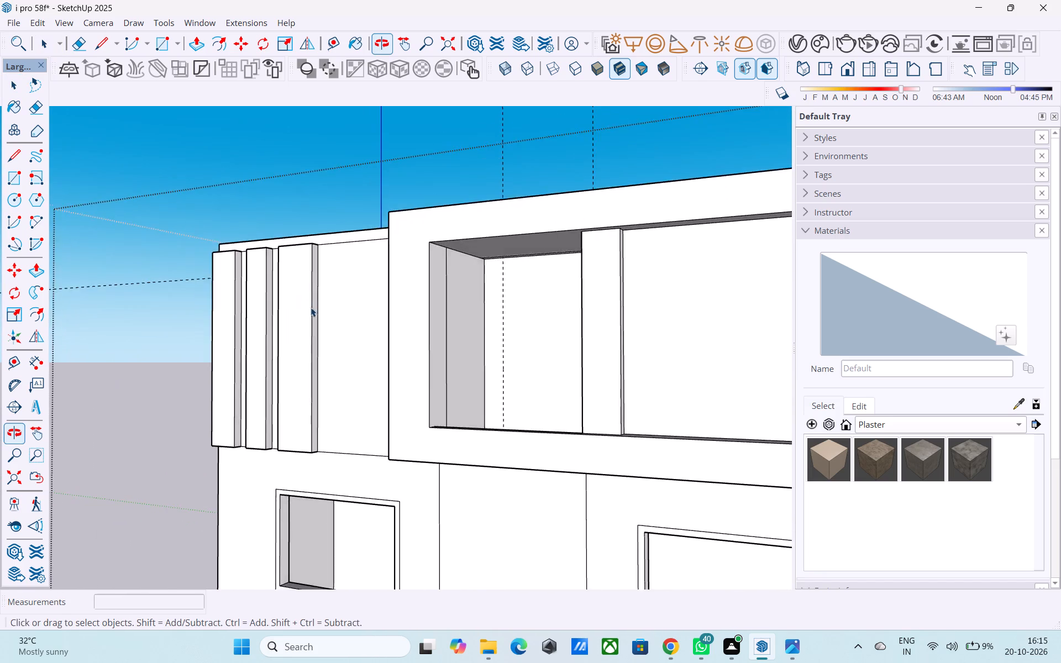
scroll(303, 304, up, 5)
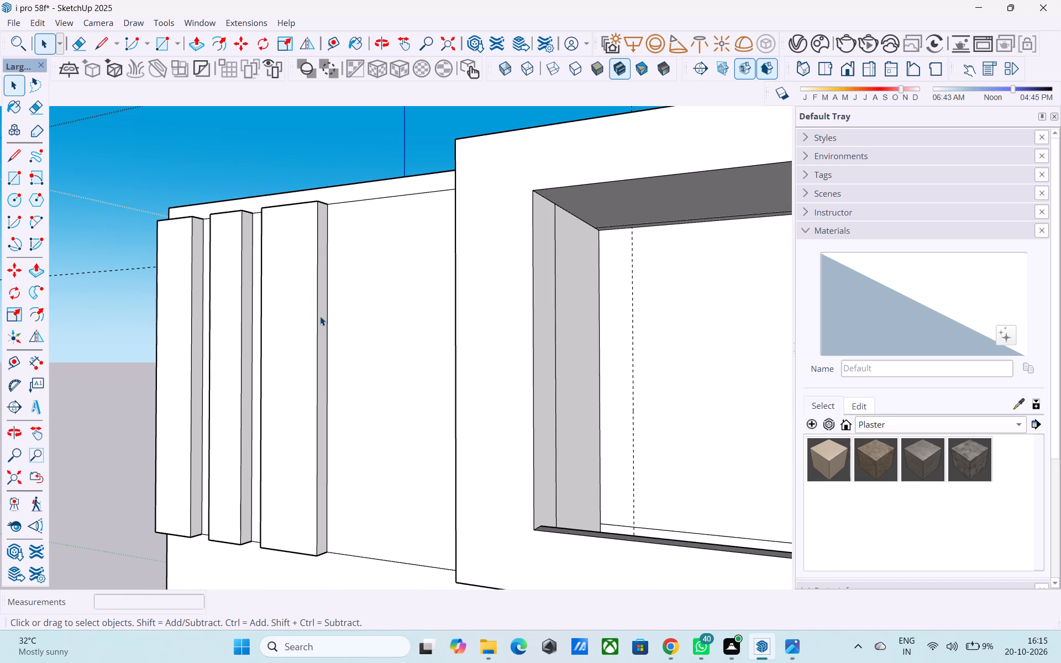
scroll(416, 344, down, 3)
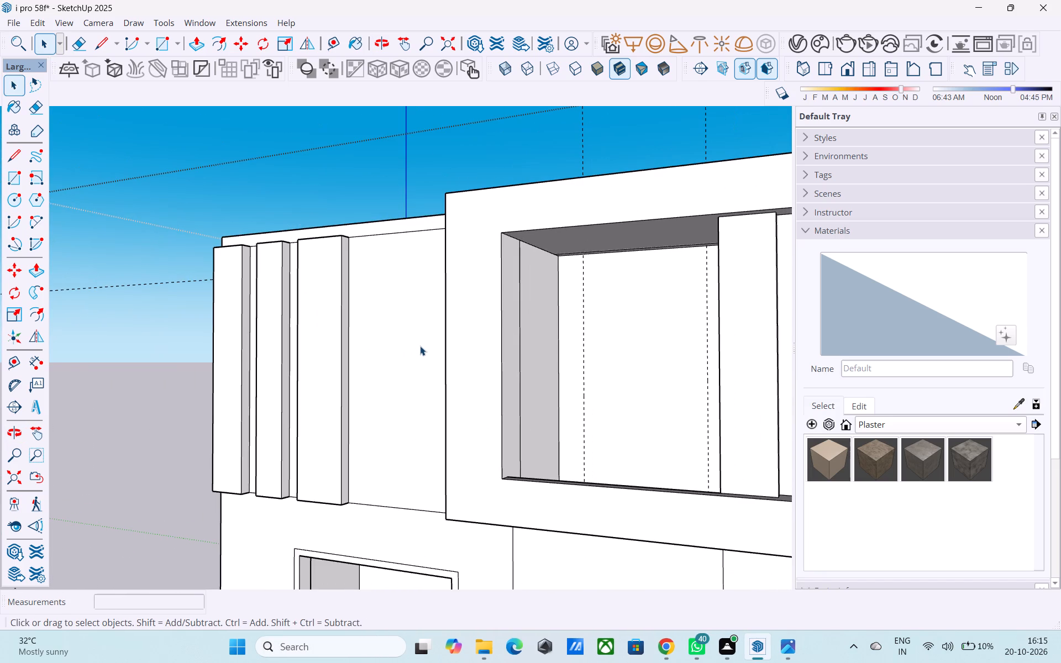
Extend the widest band's side face 6" towards the projecting window frame with Push/Pull.
middle_drag(366, 371, 344, 387)
scroll(339, 389, up, 6)
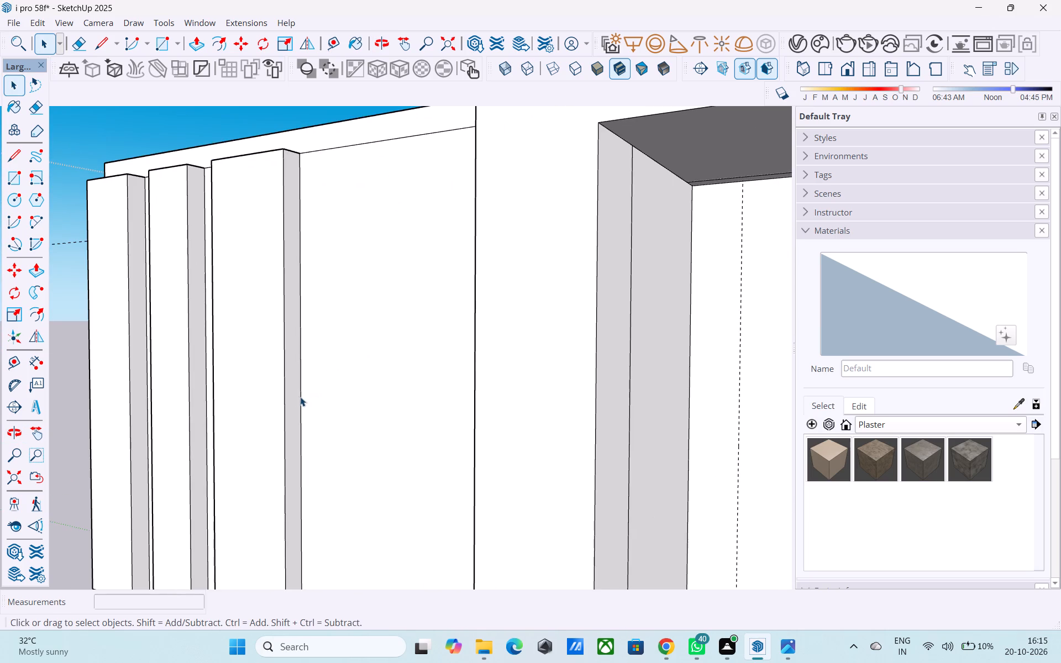
click(294, 395)
scroll(295, 393, down, 4)
key(p)
click(301, 383)
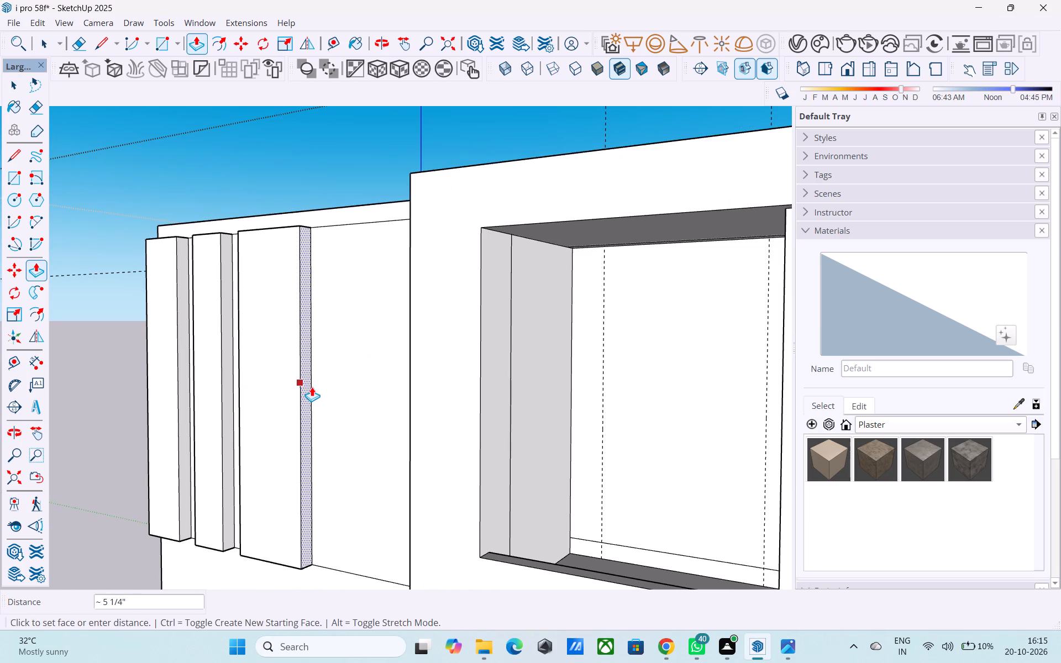
key(6)
key(shift+quotedbl)
key(Return)
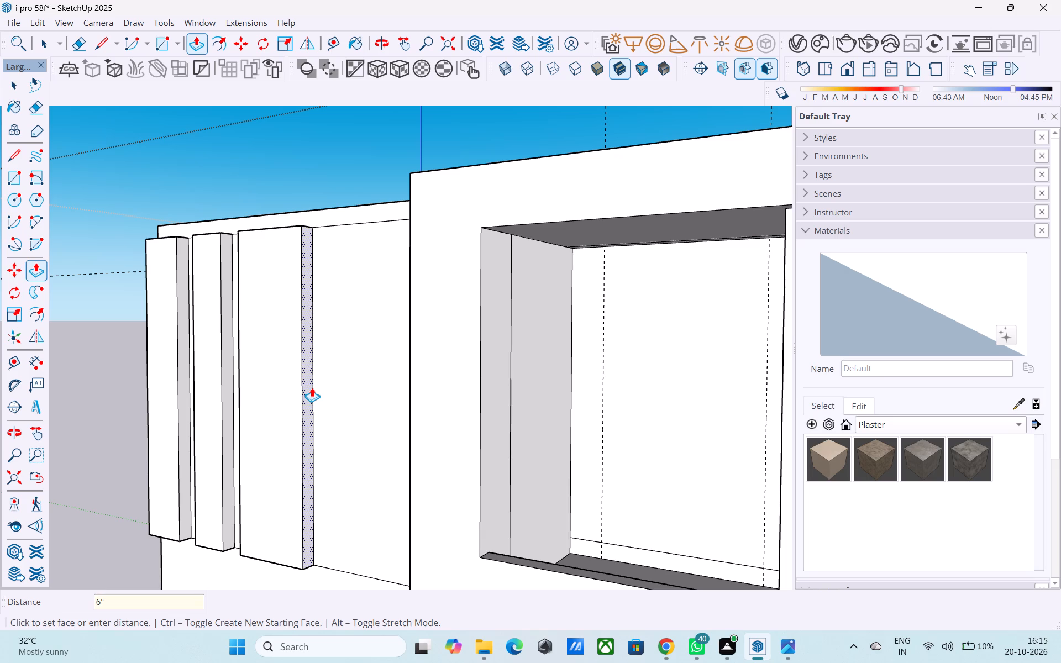
Push the widest band's side face nearest the middle band inward by 6" to widen the gap between them.
scroll(232, 343, down, 4)
middle_drag(209, 331, 335, 346)
scroll(218, 292, down, 4)
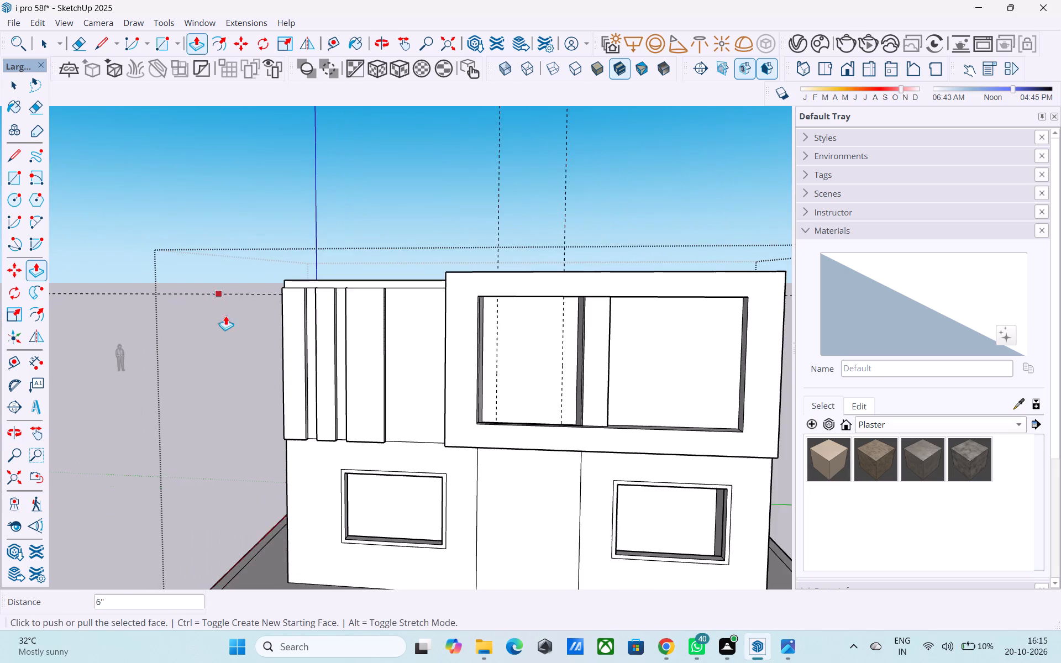
scroll(476, 397, up, 6)
middle_drag(417, 386, 459, 398)
middle_drag(379, 365, 424, 395)
middle_drag(402, 388, 443, 404)
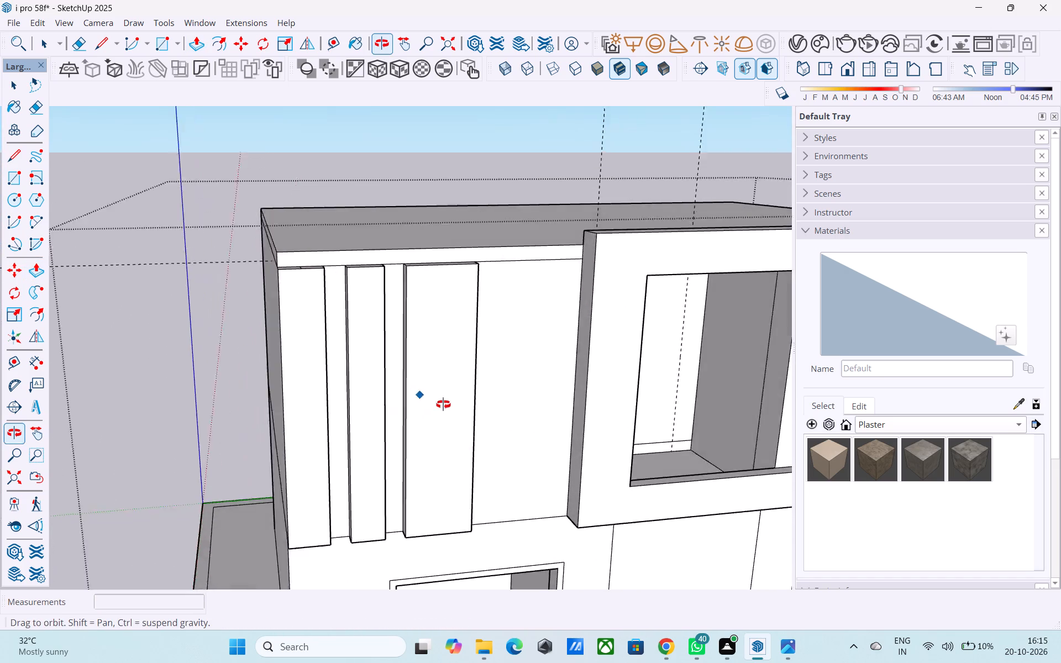
middle_drag(443, 404, 502, 427)
scroll(484, 433, up, 8)
key(space)
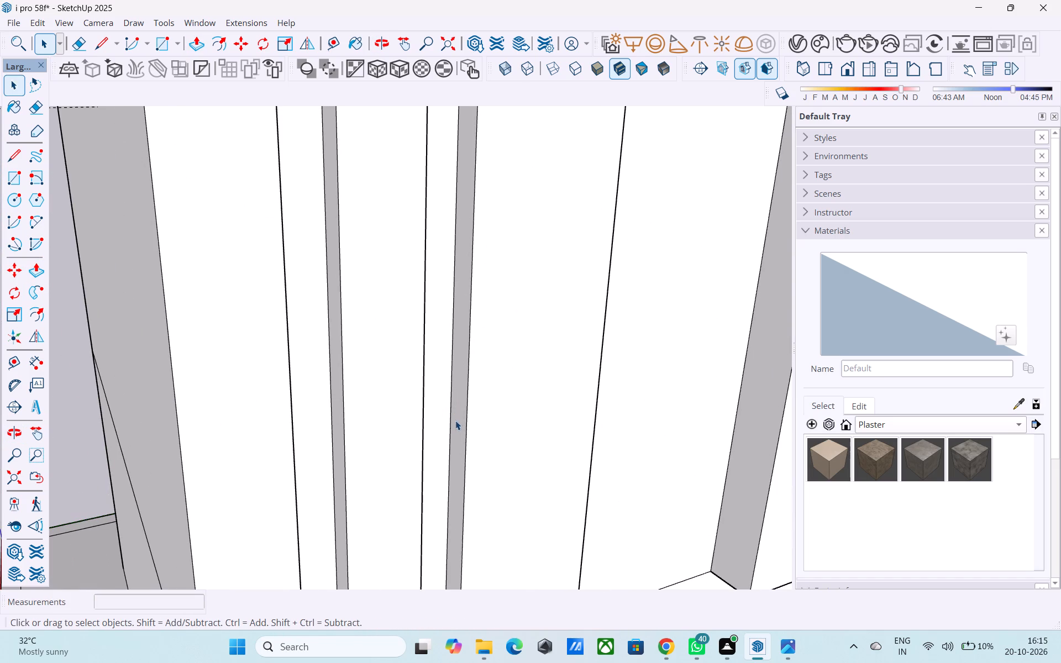
click(454, 420)
key(p)
click(455, 420)
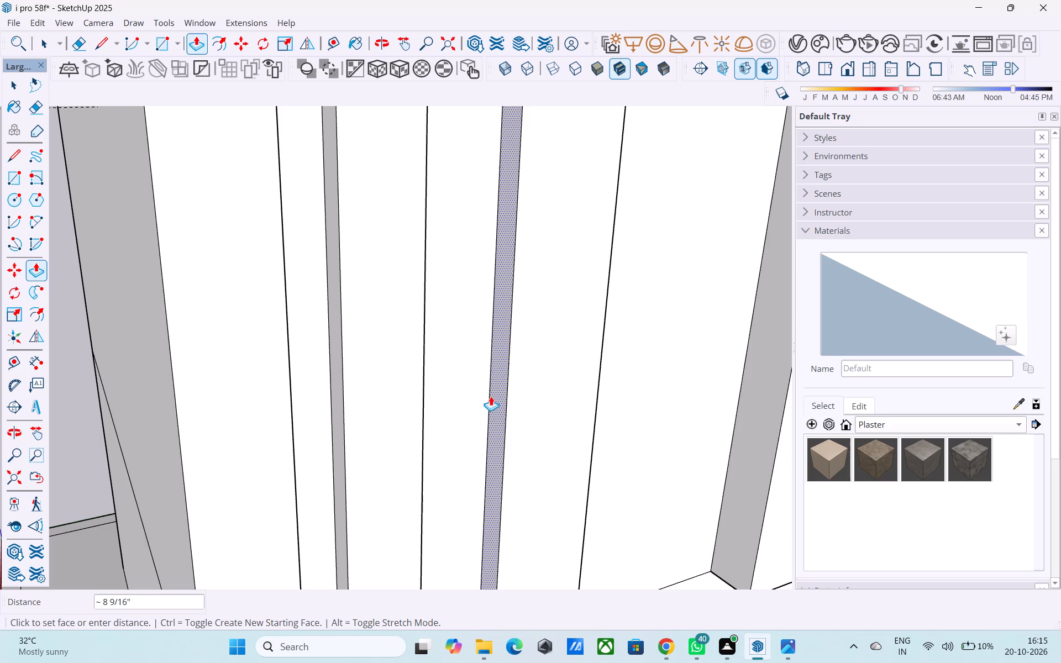
text(6")
key(Return)
Push the middle band's side face nearest the corner band inward by 6" to make the band narrower.
scroll(532, 363, down, 7)
middle_drag(577, 420, 545, 418)
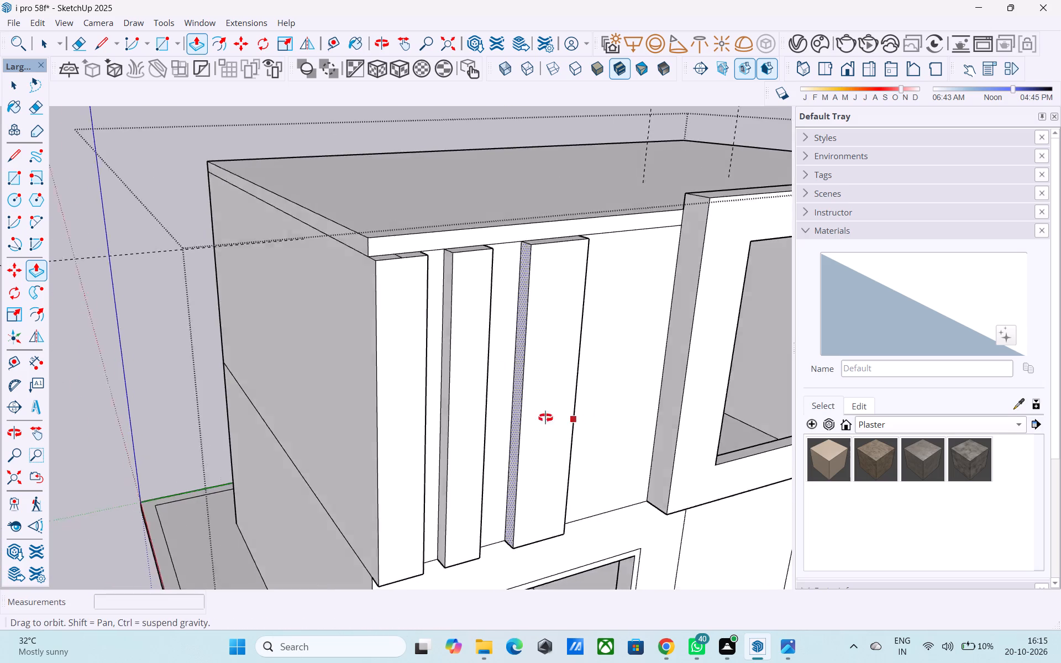
middle_drag(545, 418, 435, 408)
scroll(176, 343, up, 6)
middle_drag(262, 362, 172, 377)
scroll(144, 359, down, 5)
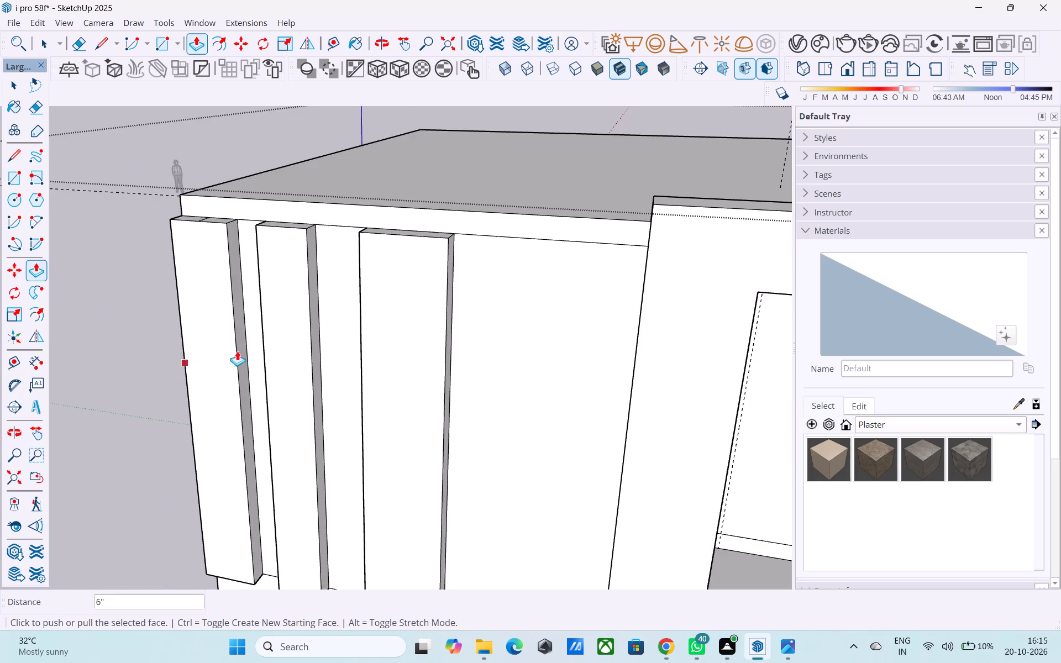
middle_drag(253, 341, 663, 425)
middle_drag(361, 417, 377, 392)
scroll(277, 391, up, 7)
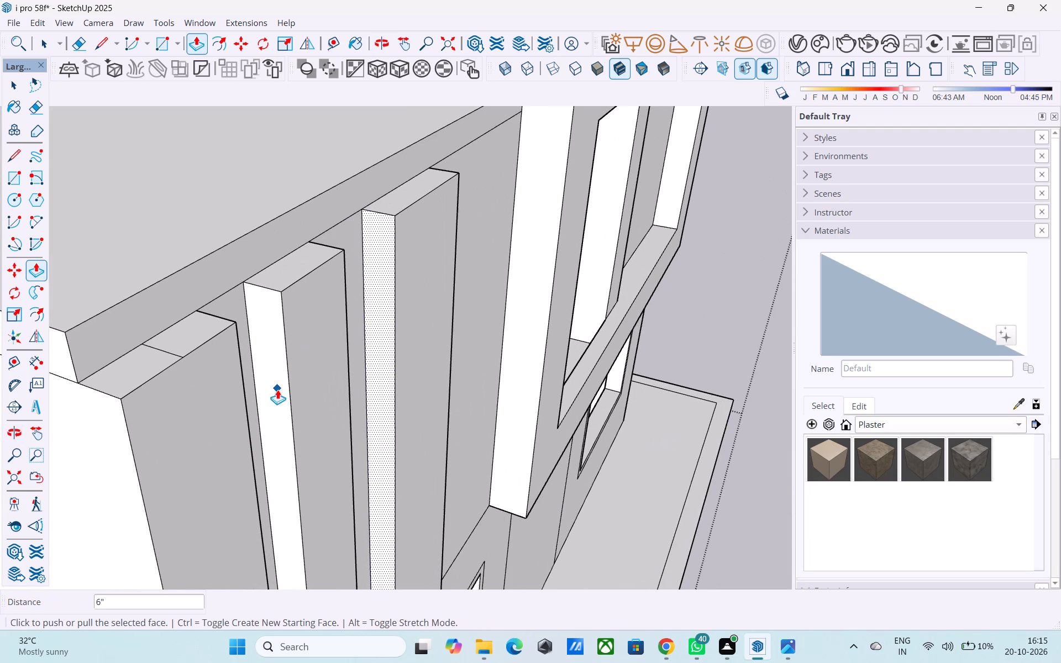
key(space)
click(277, 390)
key(p)
click(277, 389)
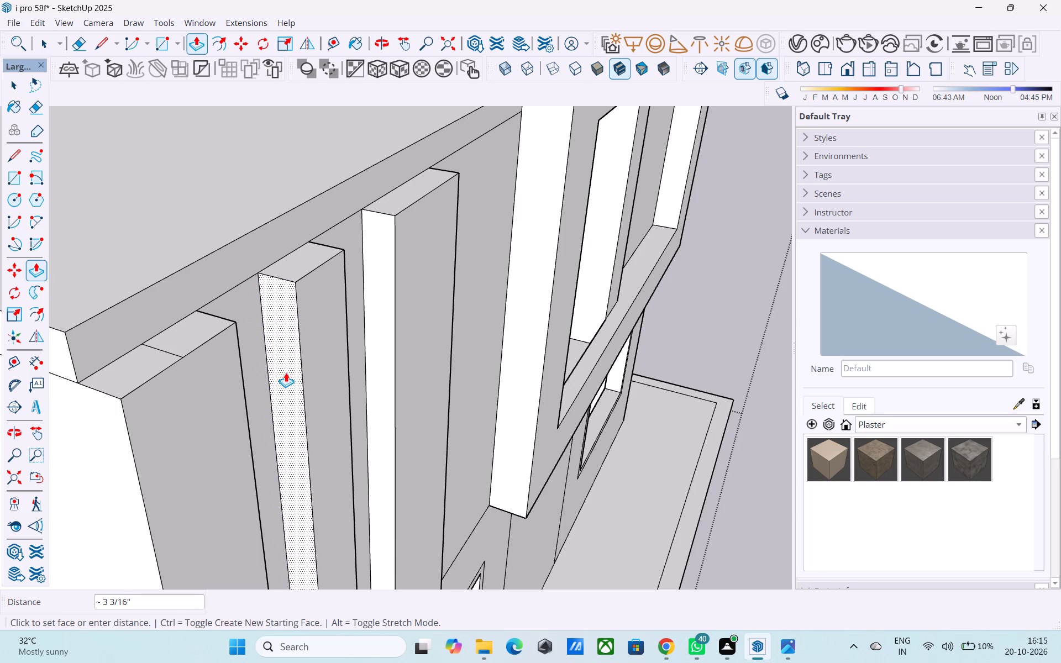
text(6")
key(Return)
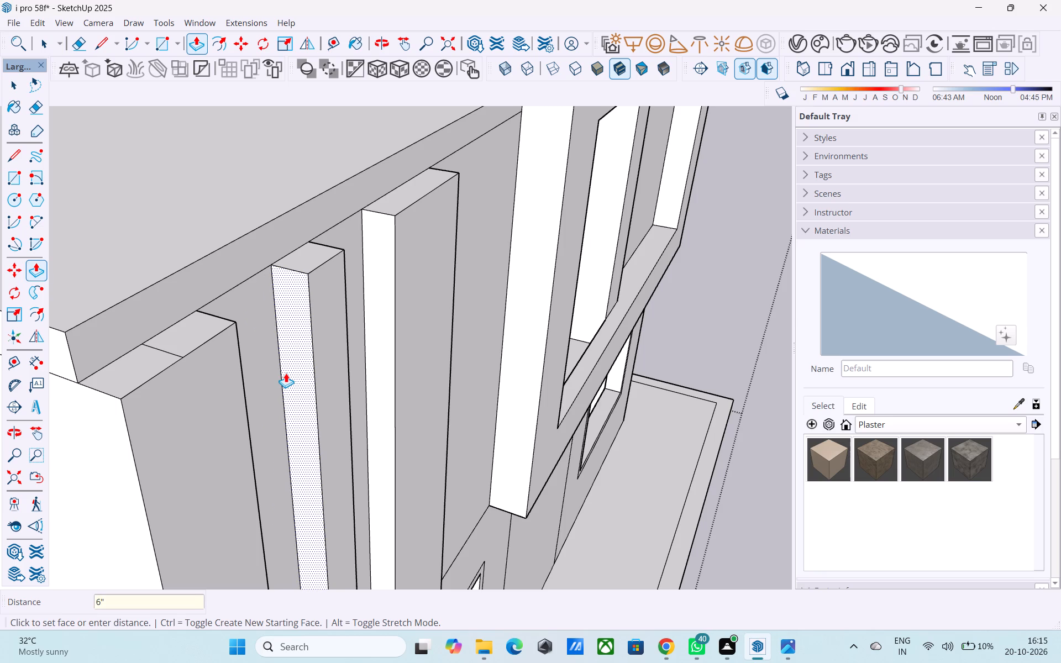
Extend the corner band's side face 6" towards the middle band with Push/Pull.
scroll(354, 364, down, 7)
middle_drag(492, 332, 520, 209)
scroll(540, 228, down, 5)
middle_drag(543, 265, 346, 345)
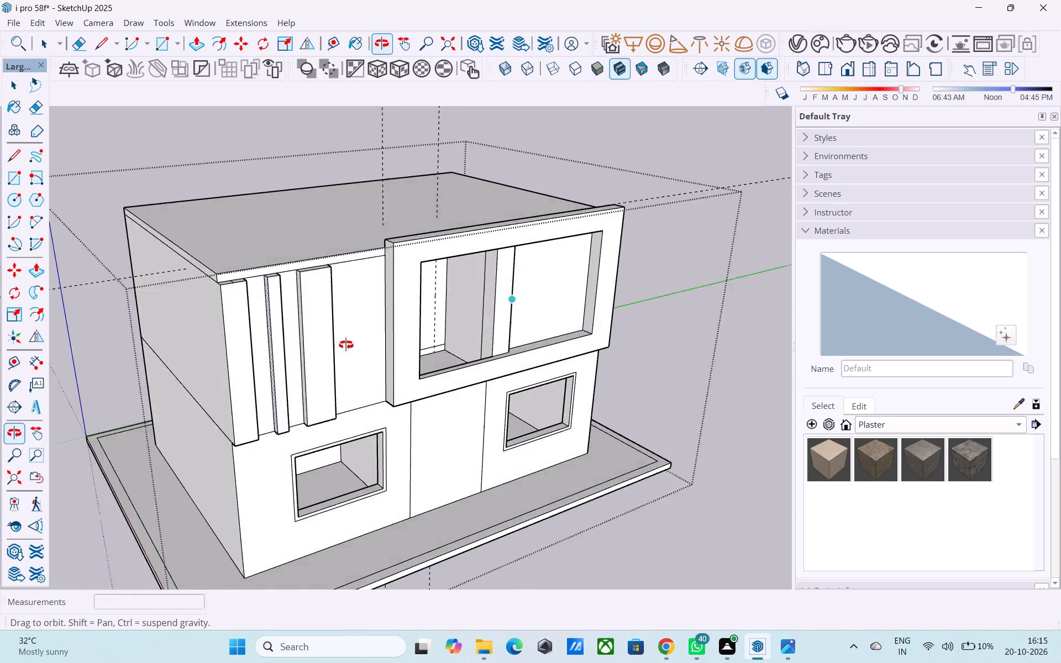
middle_drag(346, 345, 313, 340)
scroll(556, 293, down, 5)
middle_drag(328, 313, 188, 267)
scroll(292, 264, up, 11)
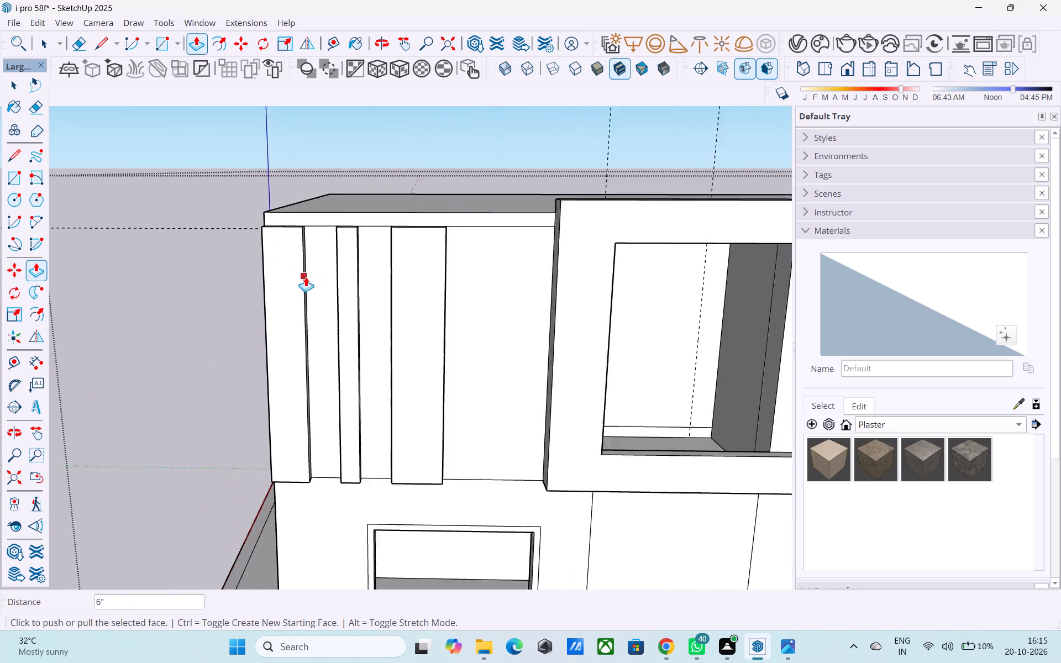
middle_drag(304, 283, 202, 265)
scroll(200, 256, up, 5)
key(space)
scroll(268, 304, up, 4)
click(245, 296)
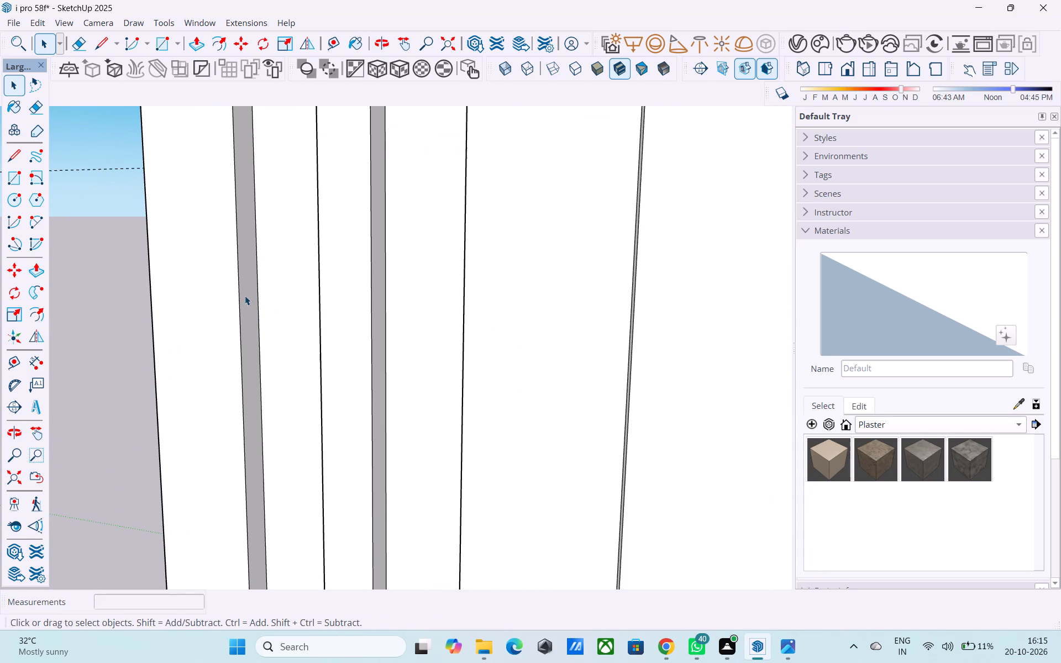
key(p)
click(245, 296)
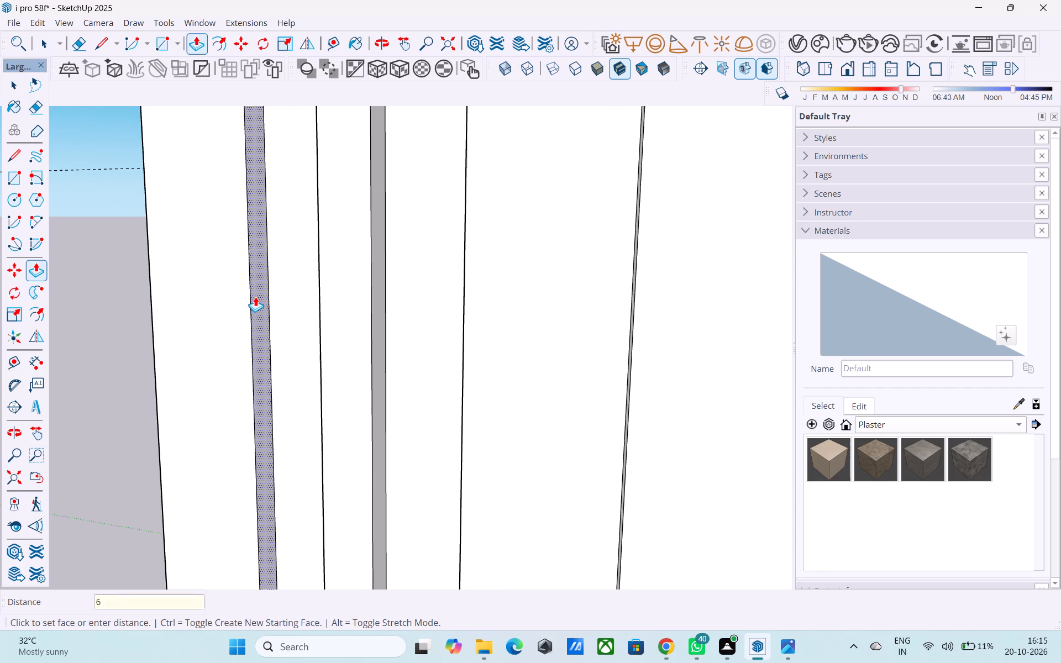
key(6)
key(shift+quotedbl)
key(Return)
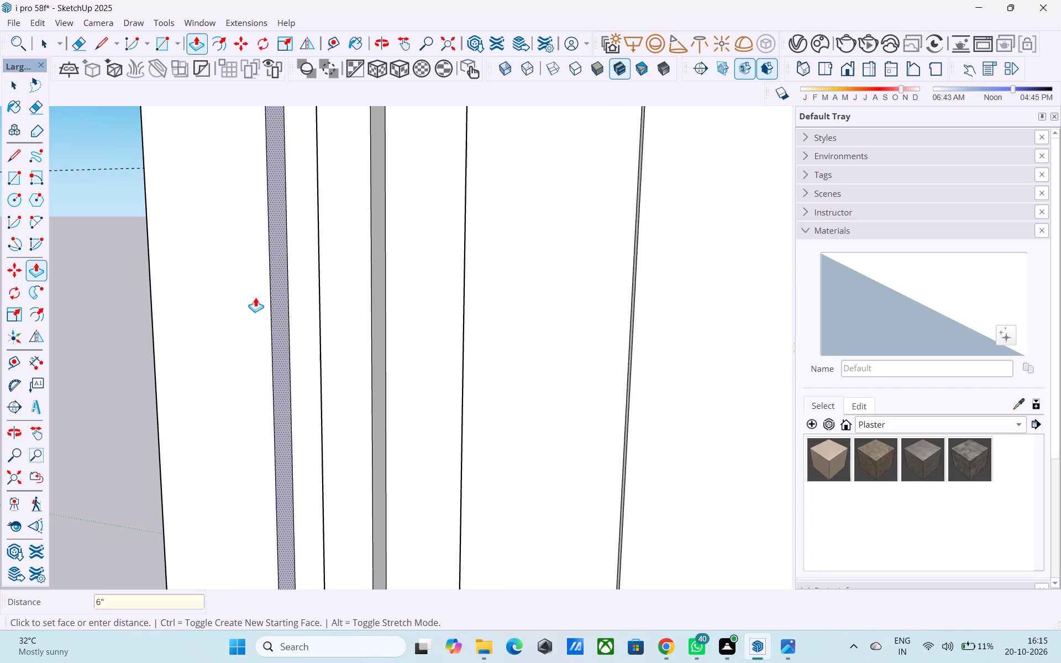
Examine the adjusted widths and spacing of the three vertical bands on the upper front wall.
key(space)
scroll(354, 349, down, 6)
middle_drag(330, 261, 375, 296)
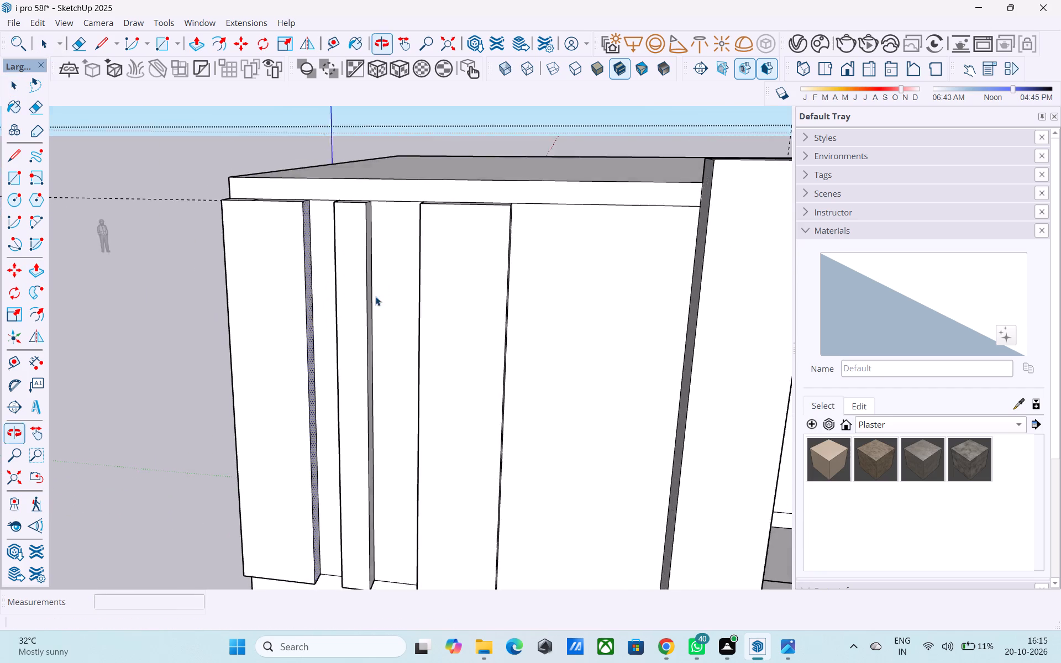
middle_drag(375, 296, 380, 293)
scroll(297, 302, down, 4)
middle_drag(297, 303, 434, 306)
middle_drag(452, 319, 403, 321)
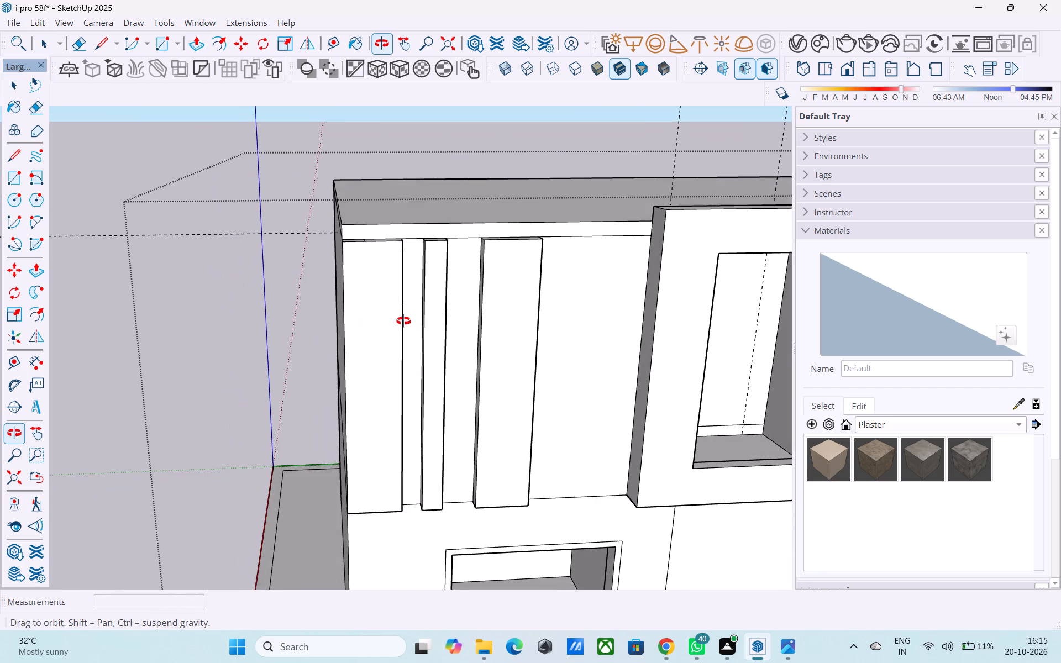
middle_drag(403, 321, 404, 320)
scroll(372, 312, down, 3)
middle_drag(376, 317, 383, 262)
scroll(413, 286, up, 4)
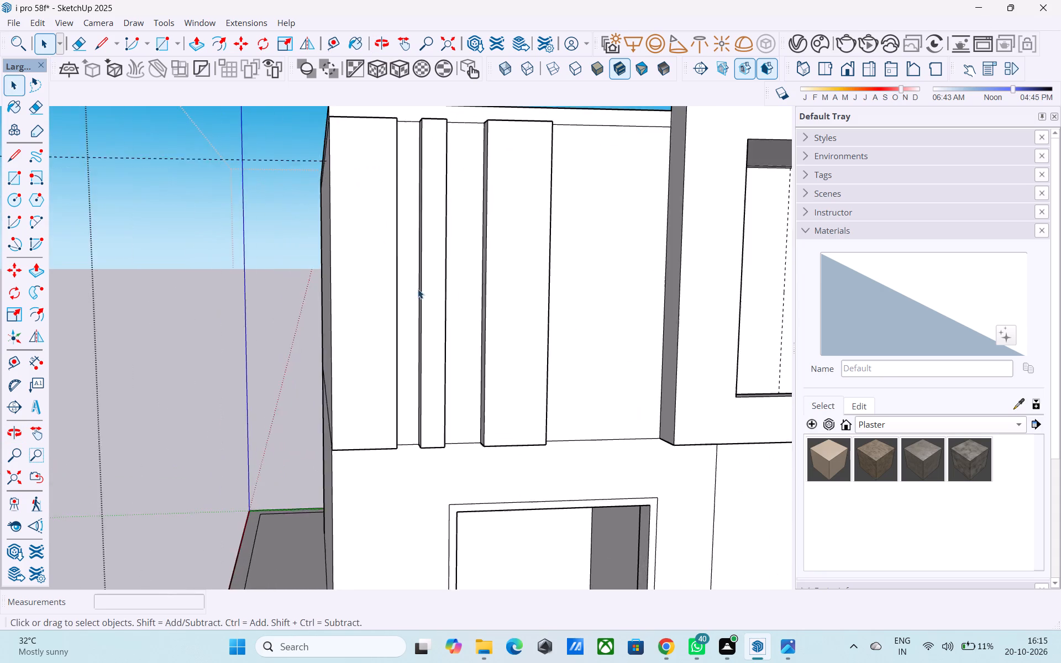
Extend the middle band's side face 6" towards the widest band with Push/Pull.
middle_drag(414, 290, 379, 324)
middle_drag(372, 334, 358, 333)
scroll(506, 338, down, 2)
middle_drag(506, 346, 417, 360)
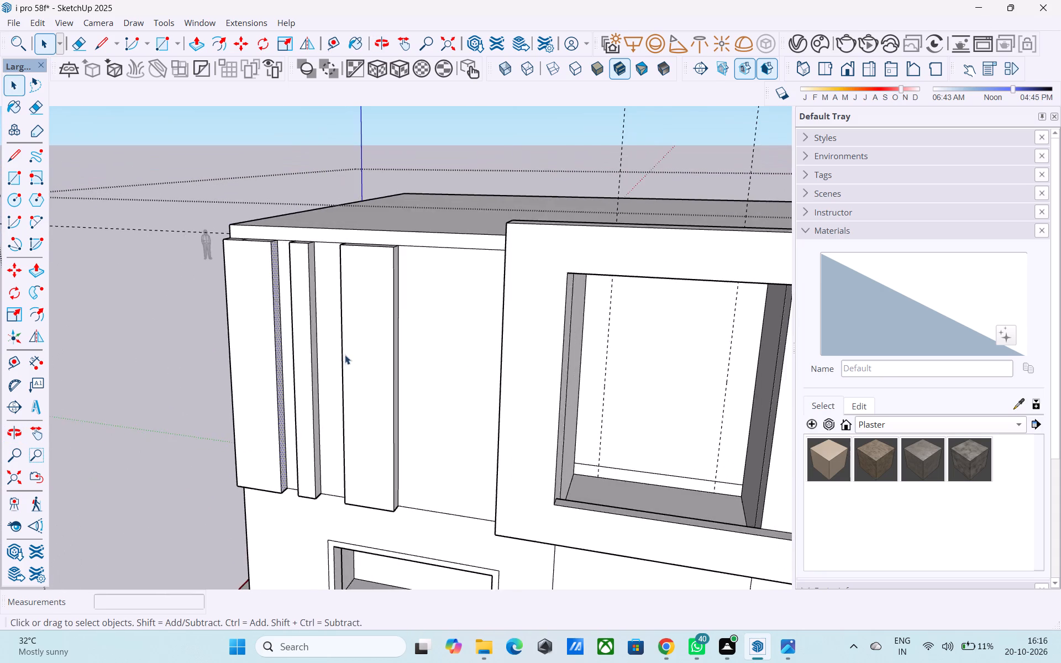
scroll(337, 348, up, 7)
click(304, 344)
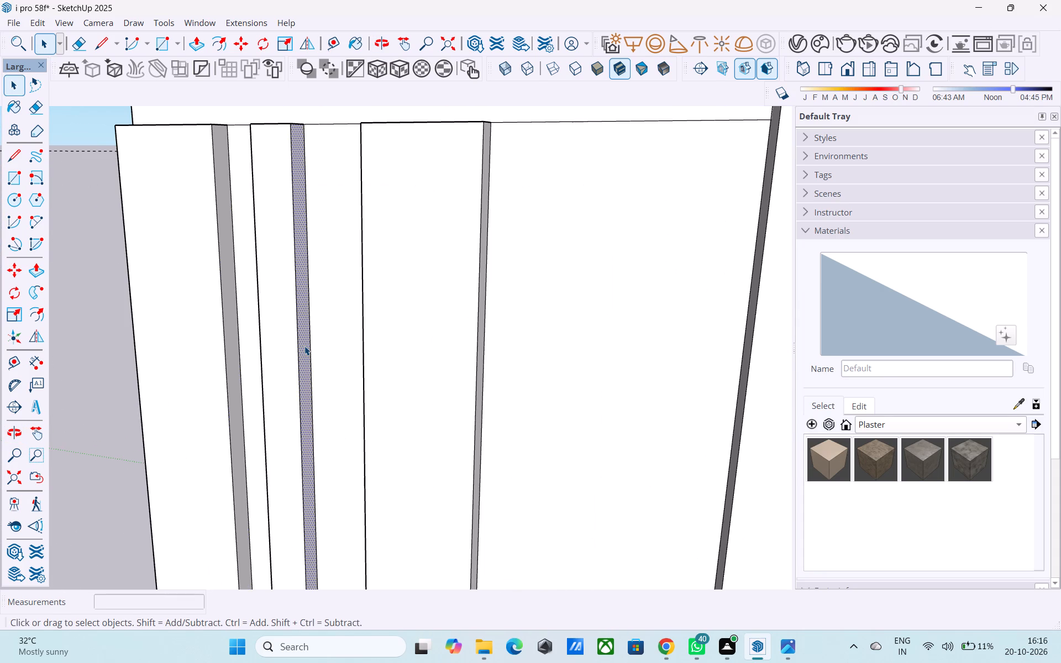
key(p)
click(304, 345)
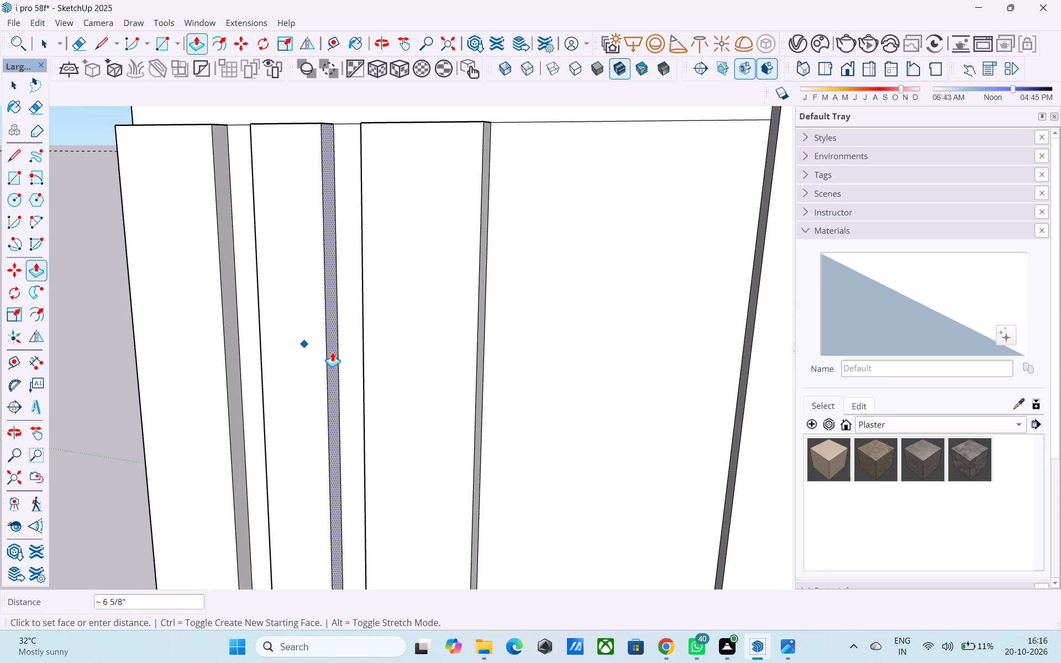
text(6")
key(Return)
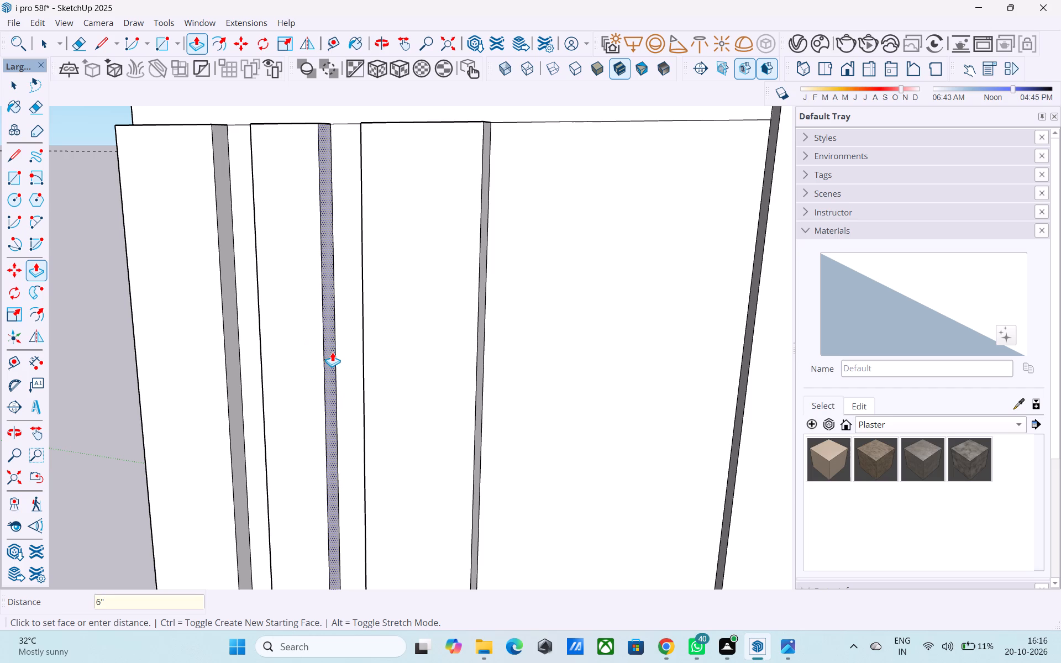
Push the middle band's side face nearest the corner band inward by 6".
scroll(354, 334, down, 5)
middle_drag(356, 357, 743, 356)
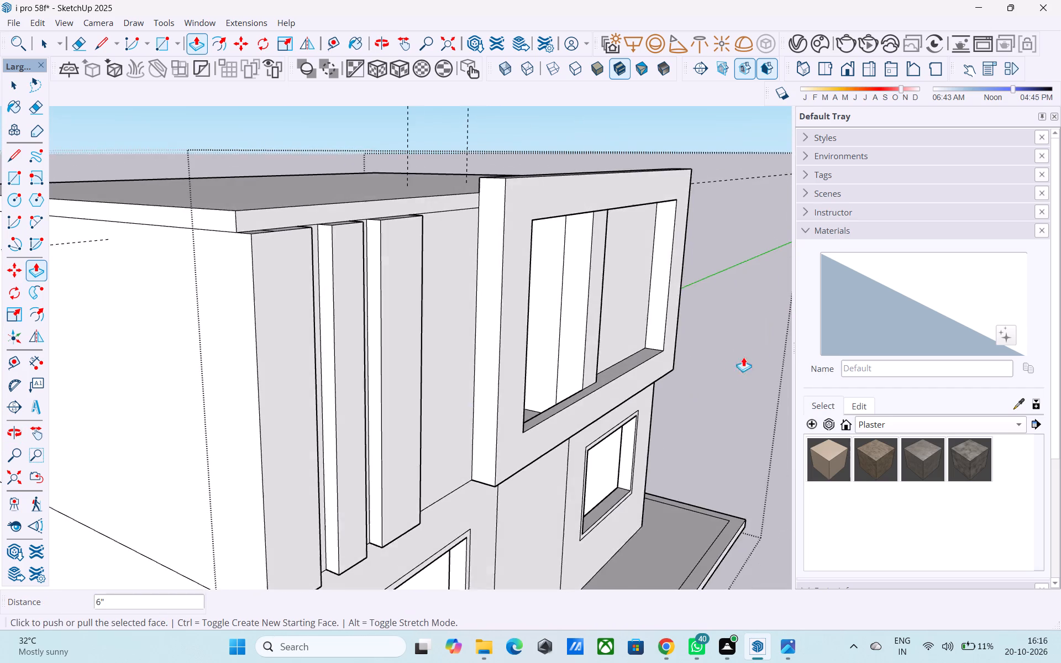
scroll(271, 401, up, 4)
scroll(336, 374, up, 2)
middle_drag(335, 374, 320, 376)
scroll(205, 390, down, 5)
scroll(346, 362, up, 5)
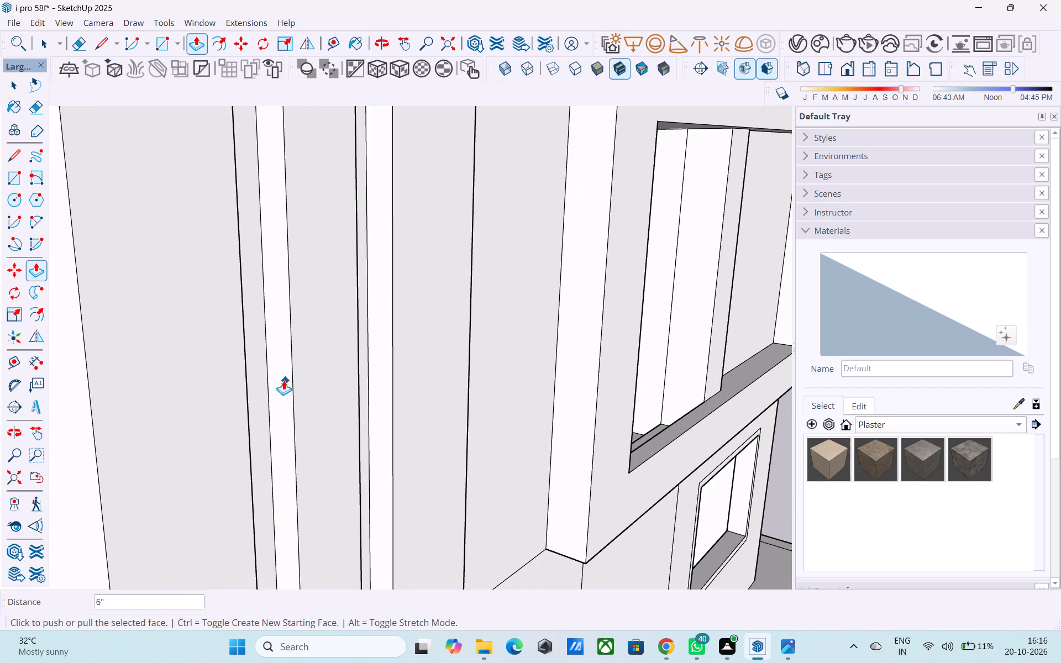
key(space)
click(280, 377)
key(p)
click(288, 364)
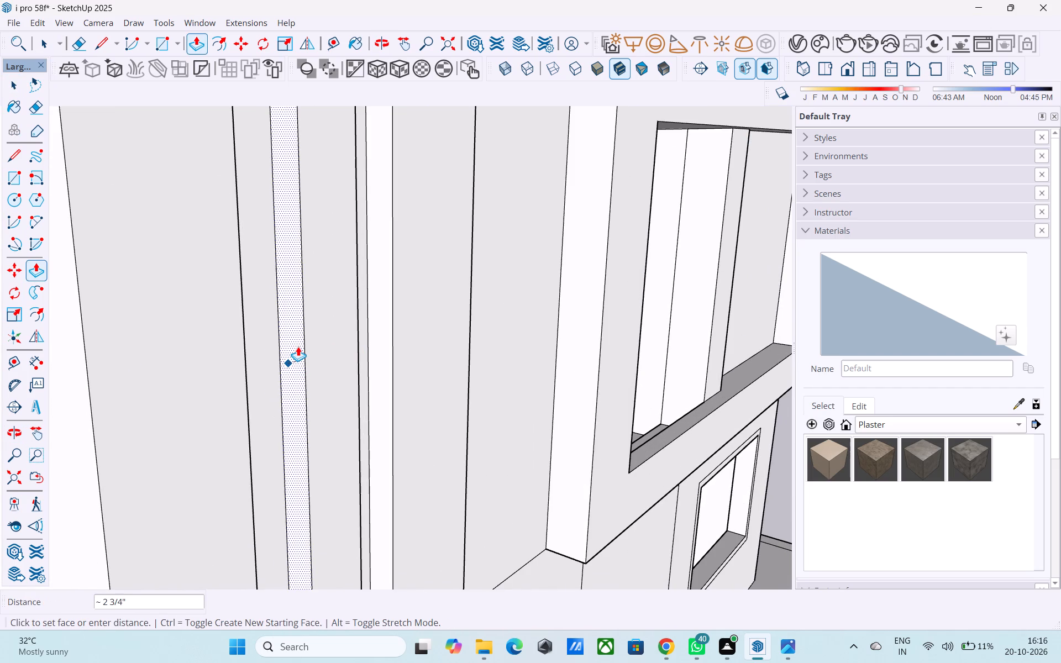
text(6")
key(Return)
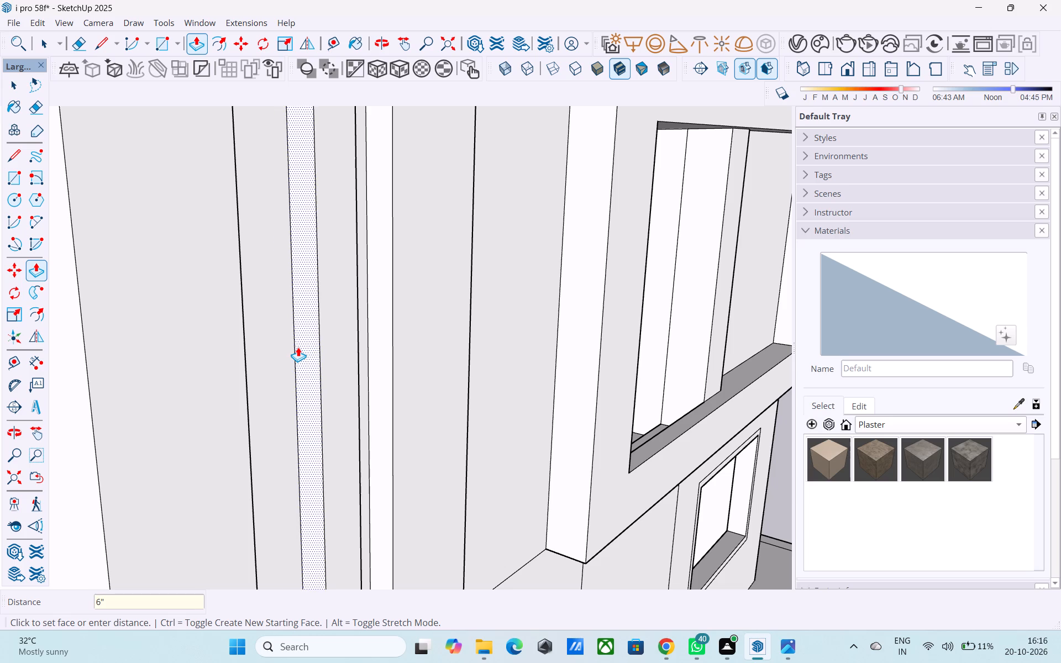
Examine the widths and gaps of the three vertical bands on the upper front wall.
scroll(291, 297, down, 6)
middle_drag(294, 343, 104, 350)
middle_drag(311, 308, 234, 329)
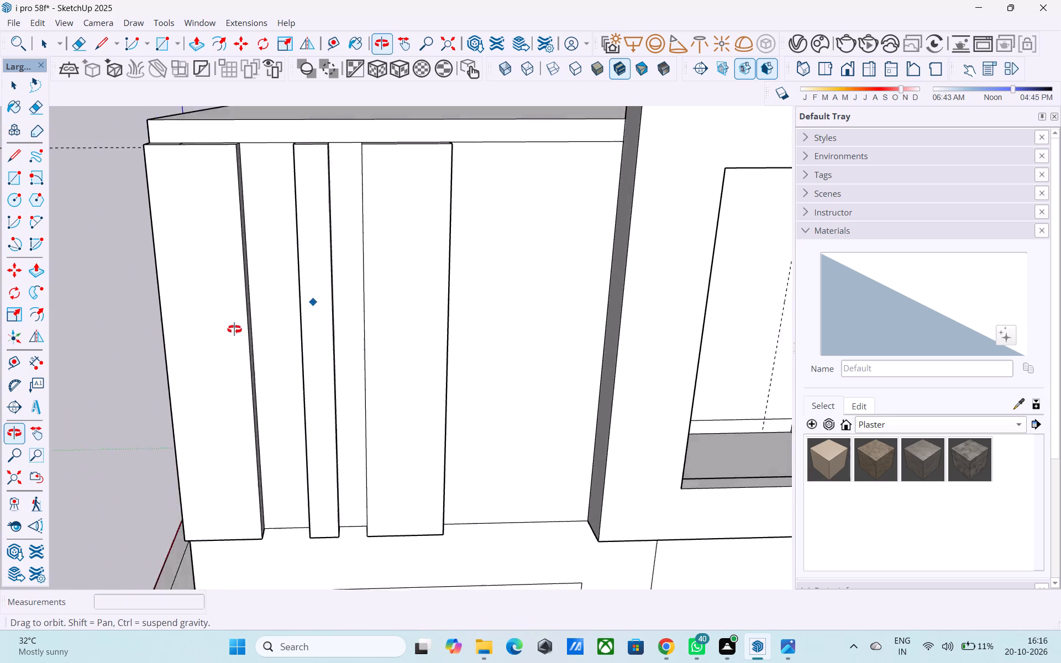
middle_drag(234, 329, 194, 331)
scroll(181, 331, down, 4)
middle_drag(286, 315, 358, 314)
scroll(229, 300, down, 3)
scroll(454, 297, up, 7)
middle_drag(308, 333, 283, 330)
scroll(238, 326, down, 3)
middle_drag(225, 355, 262, 362)
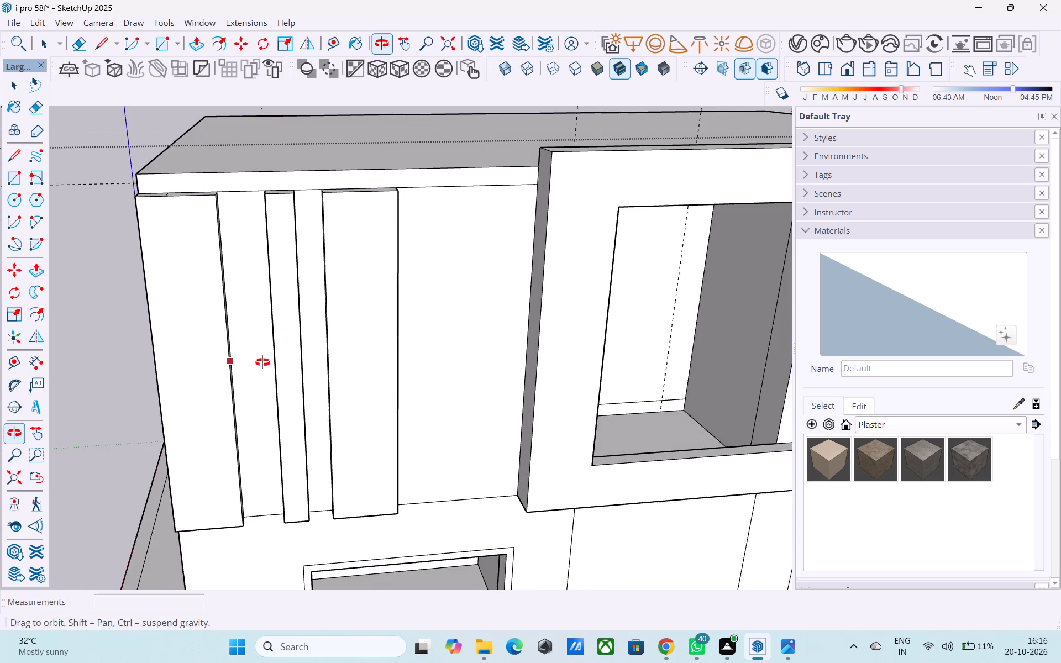
middle_drag(262, 362, 263, 363)
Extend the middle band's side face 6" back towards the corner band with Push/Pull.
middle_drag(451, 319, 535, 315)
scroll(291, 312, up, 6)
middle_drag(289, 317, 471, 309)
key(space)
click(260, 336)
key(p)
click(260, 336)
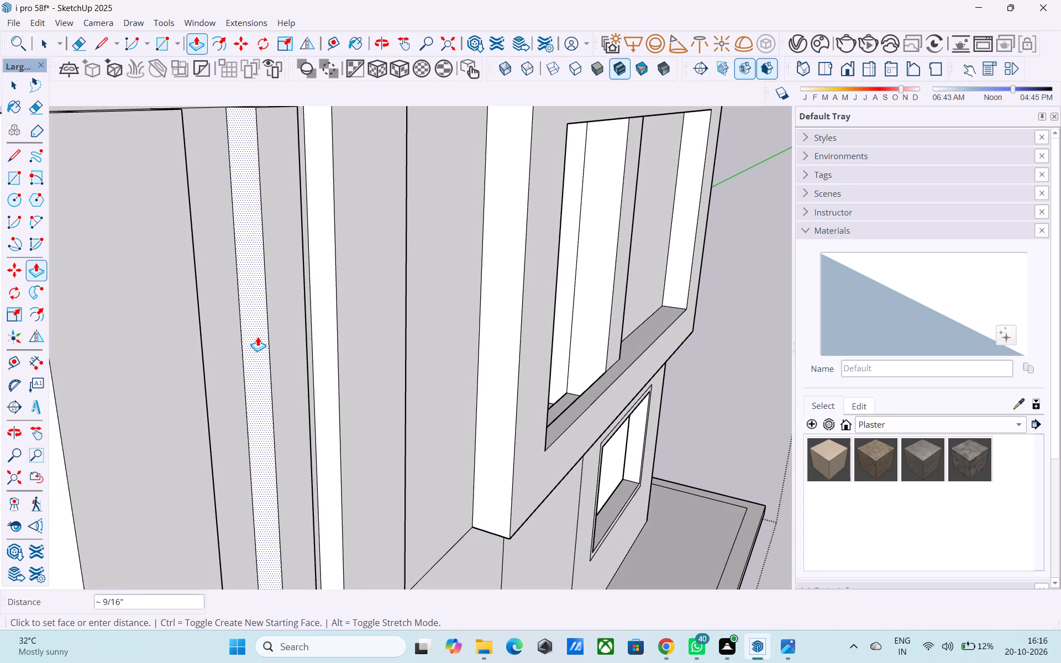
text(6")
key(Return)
Erase the stray edge dividing the corner band's top face just below the roof slab.
scroll(271, 330, down, 7)
middle_drag(306, 369, 165, 370)
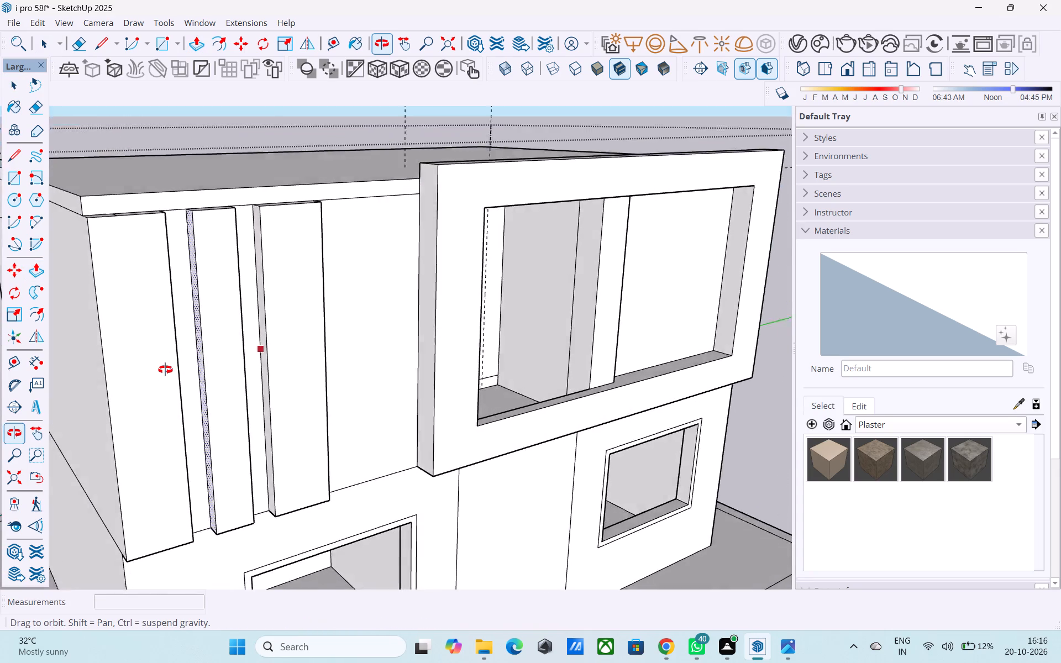
middle_drag(165, 370, 81, 370)
scroll(281, 296, down, 6)
scroll(339, 426, down, 4)
middle_drag(352, 457, 321, 428)
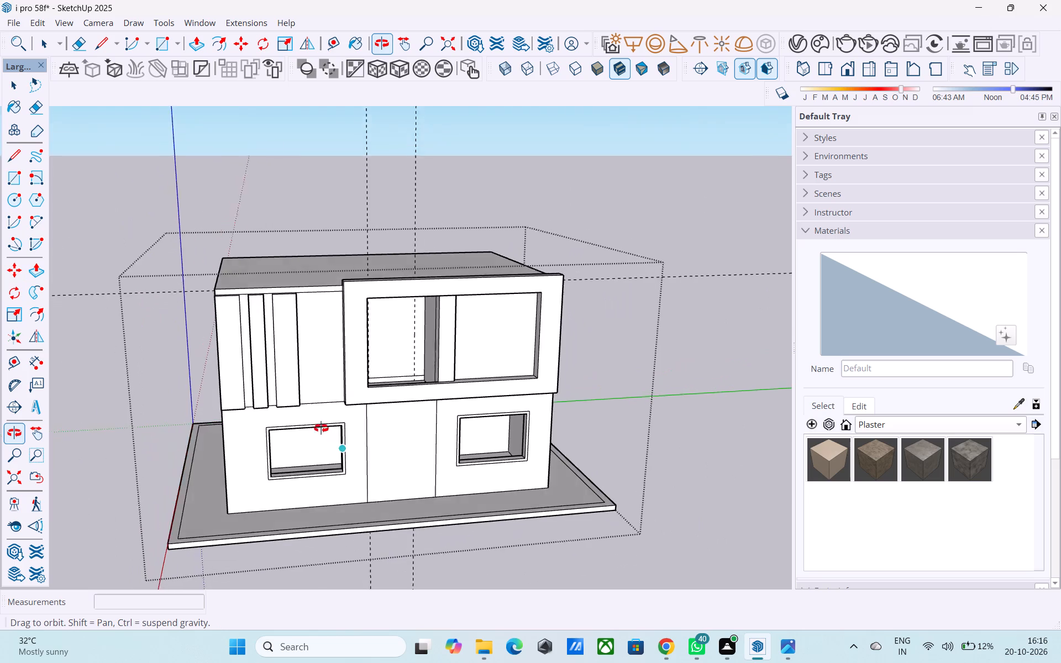
middle_drag(321, 428, 312, 406)
scroll(259, 273, up, 9)
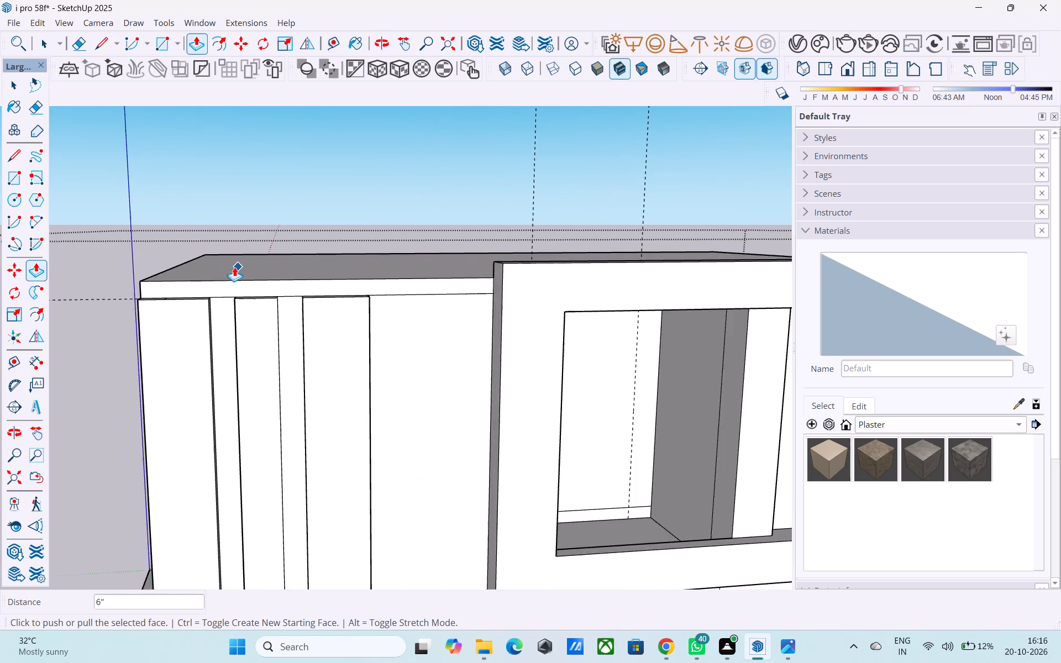
middle_drag(230, 265, 246, 320)
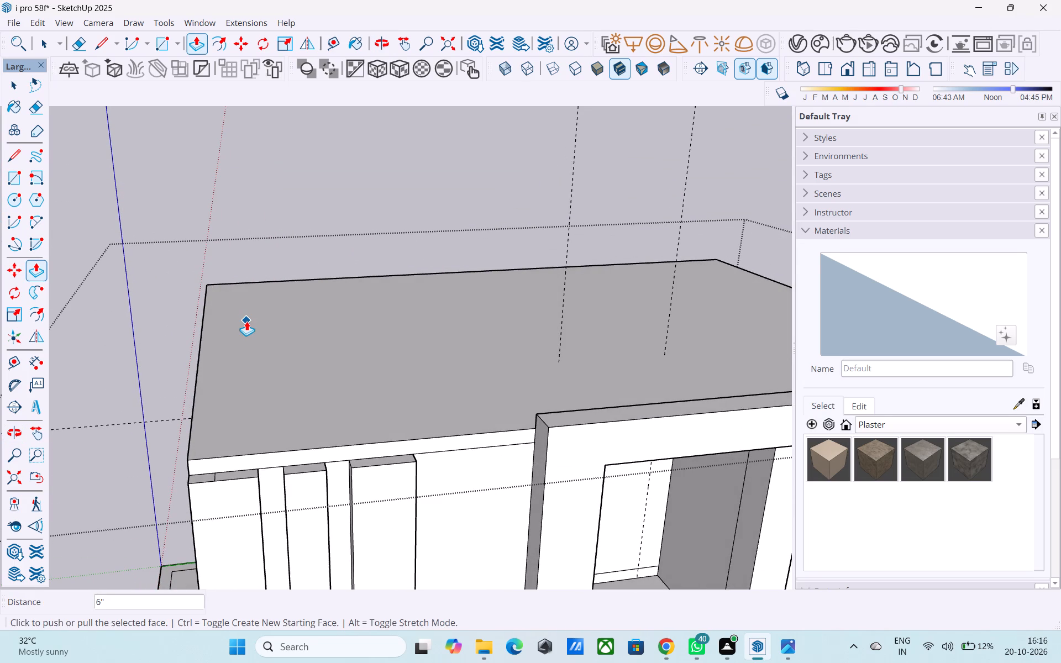
middle_drag(252, 345, 254, 351)
scroll(253, 344, down, 1)
scroll(228, 463, up, 11)
key(e)
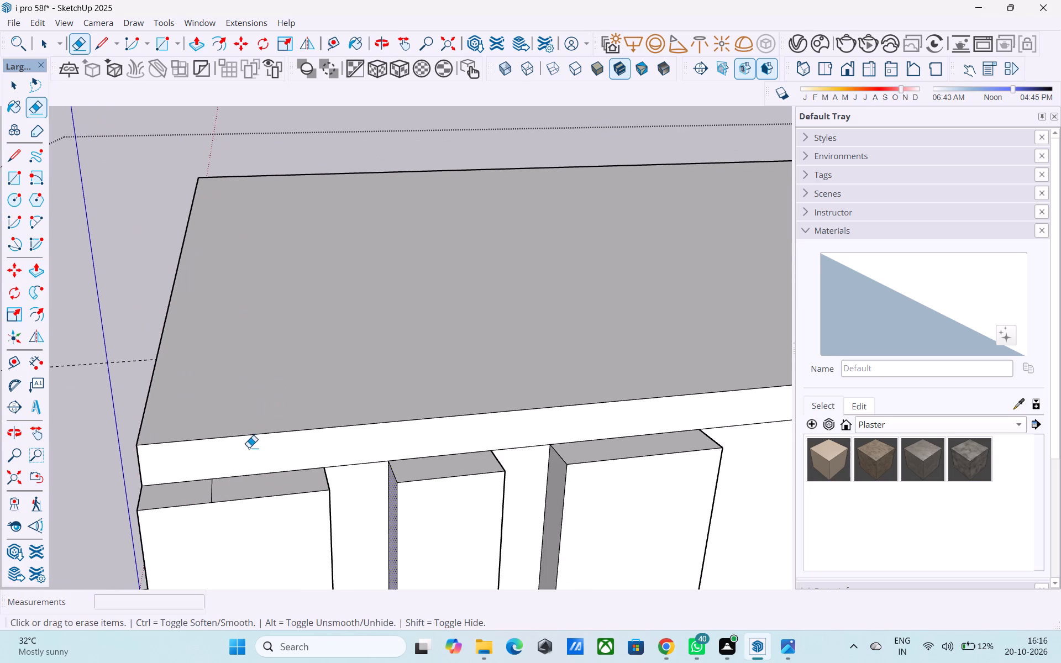
scroll(248, 453, up, 5)
drag(195, 515, 183, 508)
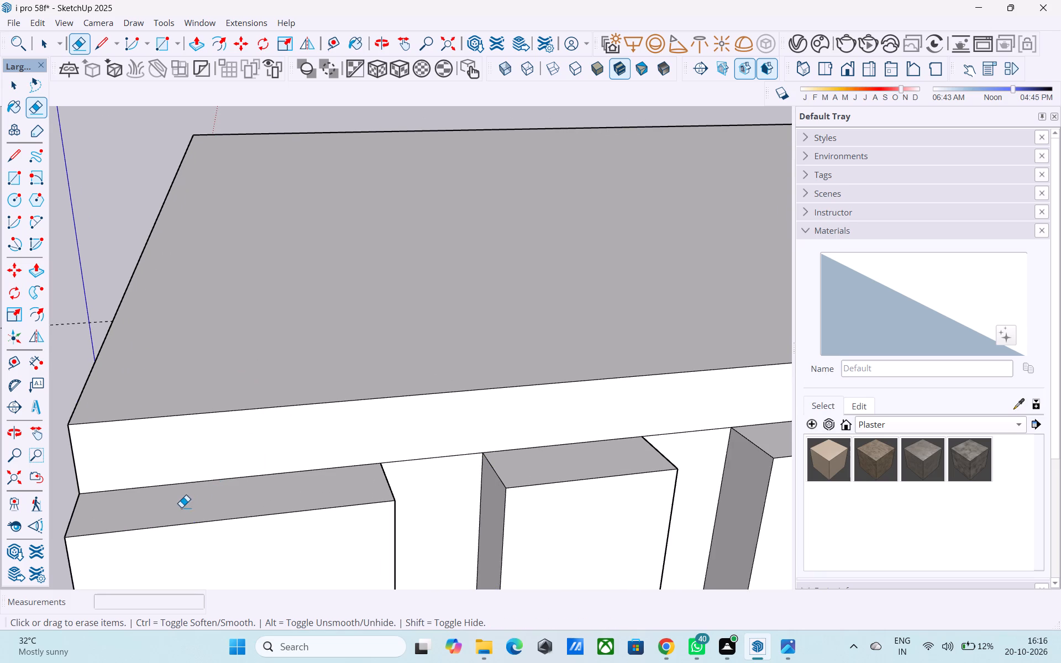
Pull the corner band's top face up to the level of the roof slab's top surface.
scroll(186, 469, down, 6)
scroll(255, 366, down, 4)
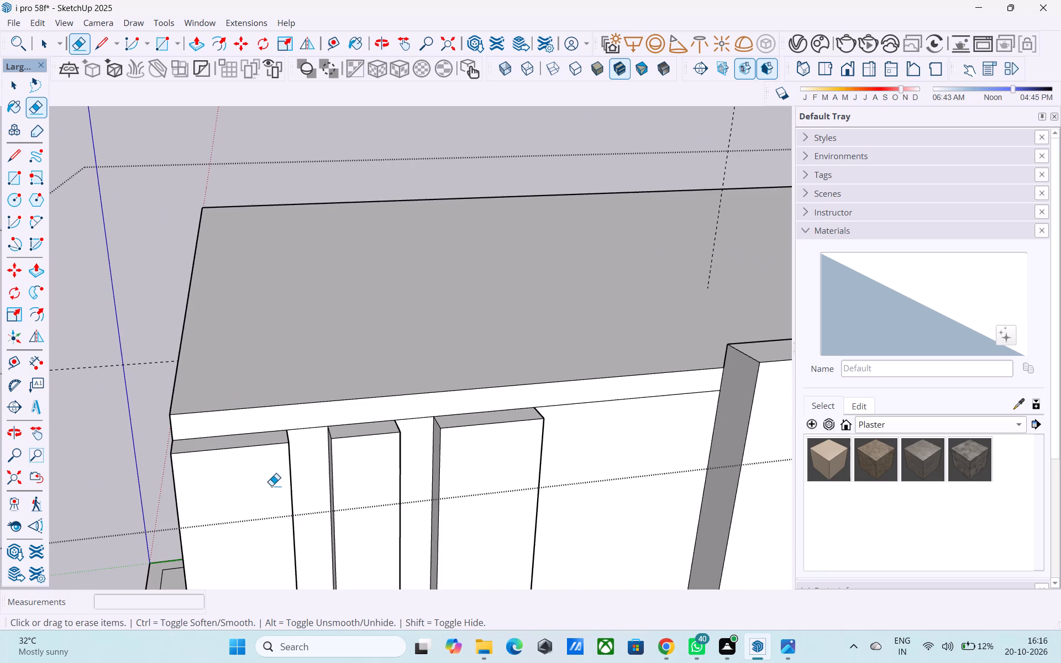
middle_drag(272, 486, 358, 441)
scroll(393, 348, down, 4)
middle_drag(365, 402, 366, 432)
scroll(309, 446, up, 8)
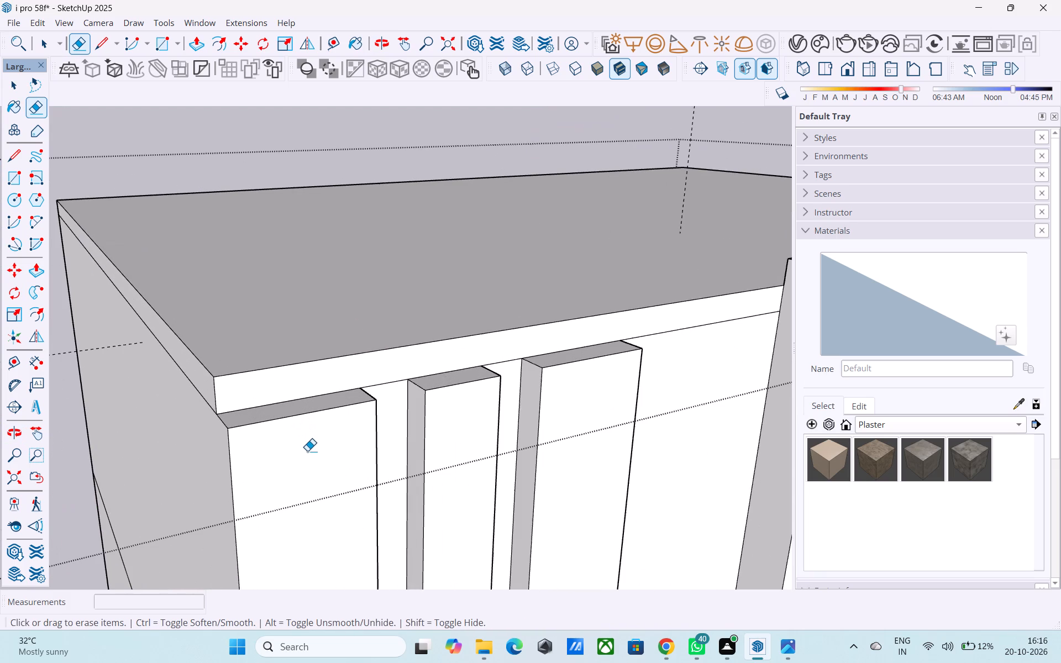
key(space)
click(287, 407)
scroll(289, 409, up, 4)
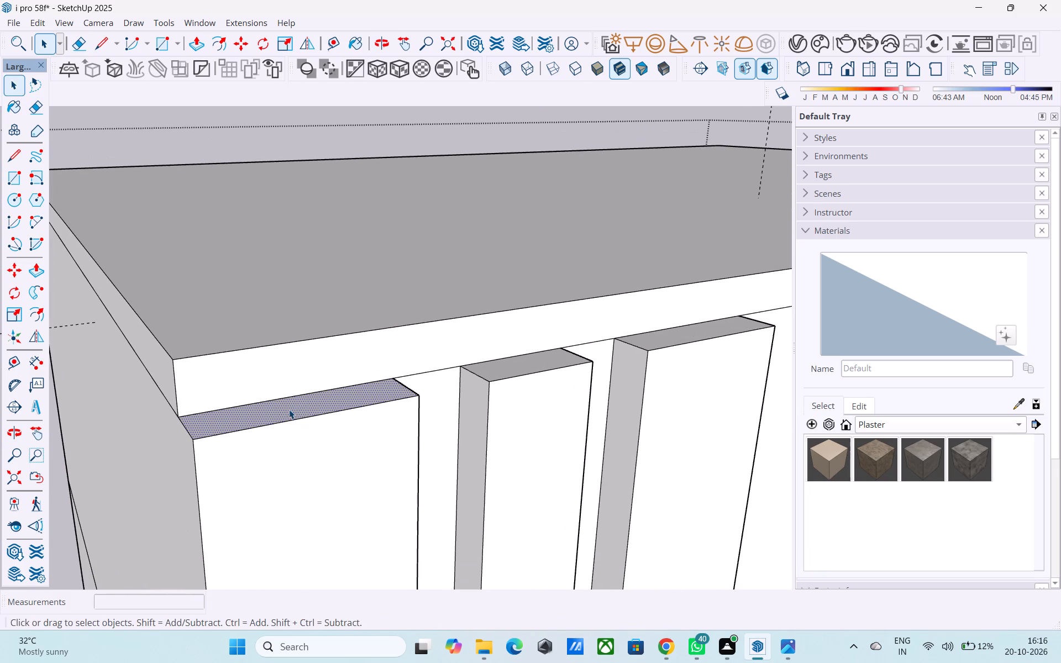
key(p)
click(290, 407)
click(475, 302)
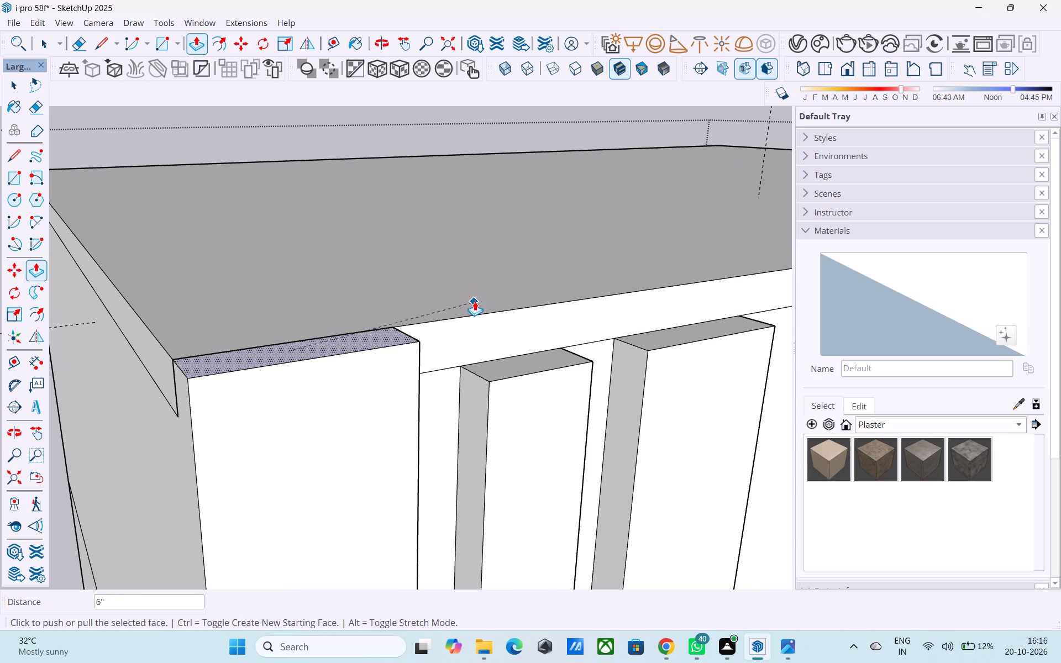
Raise the corner band's top face a further 3' above the roof with Push/Pull.
click(324, 345)
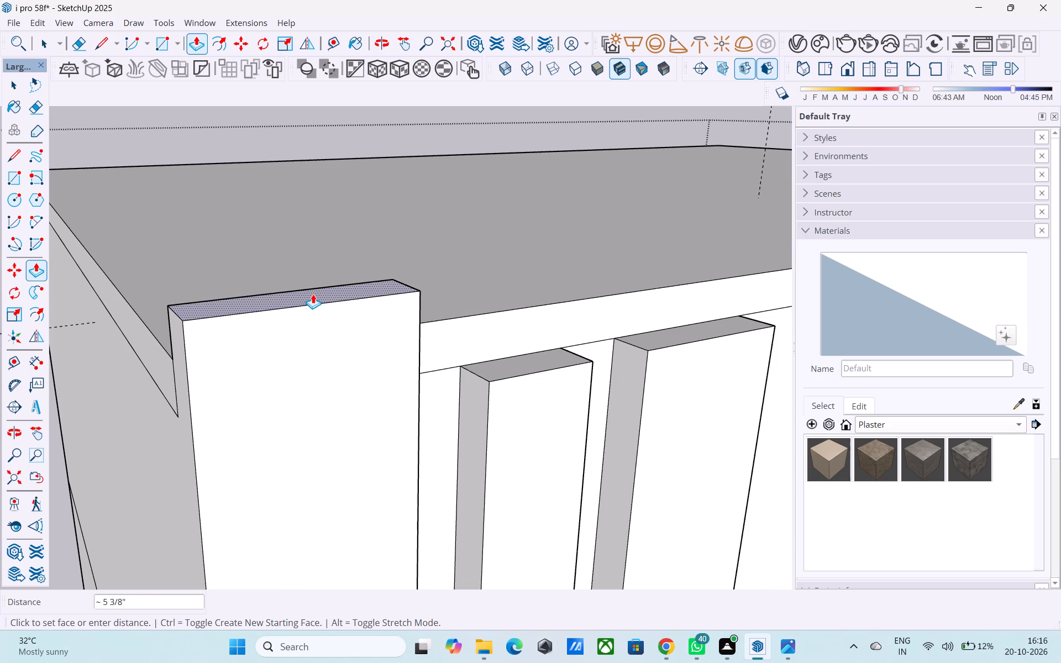
text(3')
key(Return)
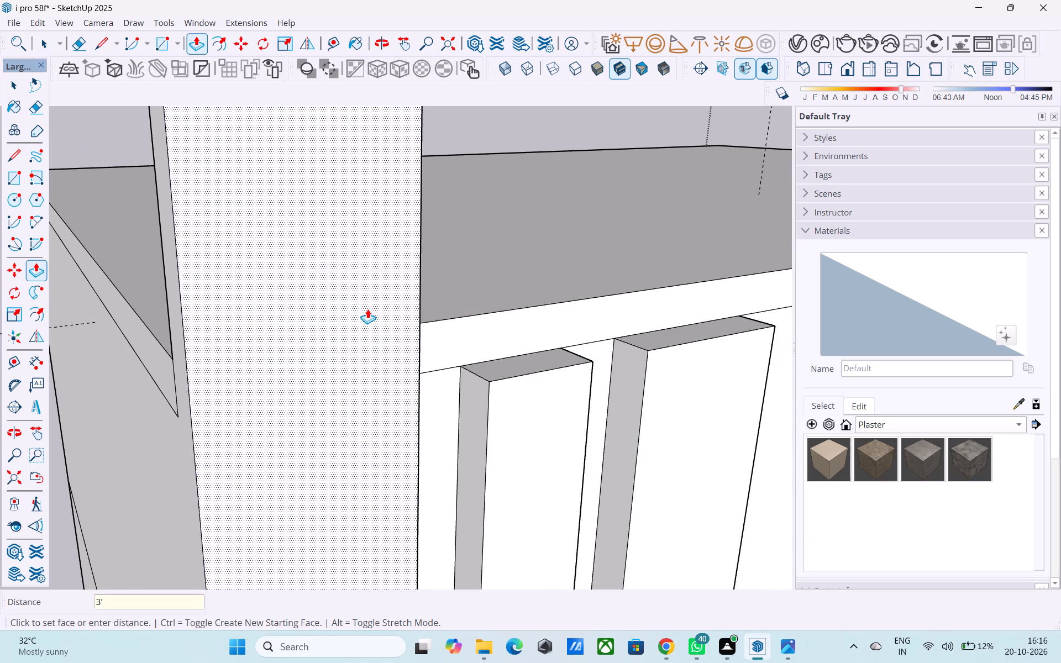
Raise the top faces of the middle and widest bands by the same 3' with Push/Pull.
scroll(277, 331, down, 10)
middle_drag(505, 282, 489, 317)
scroll(419, 362, up, 8)
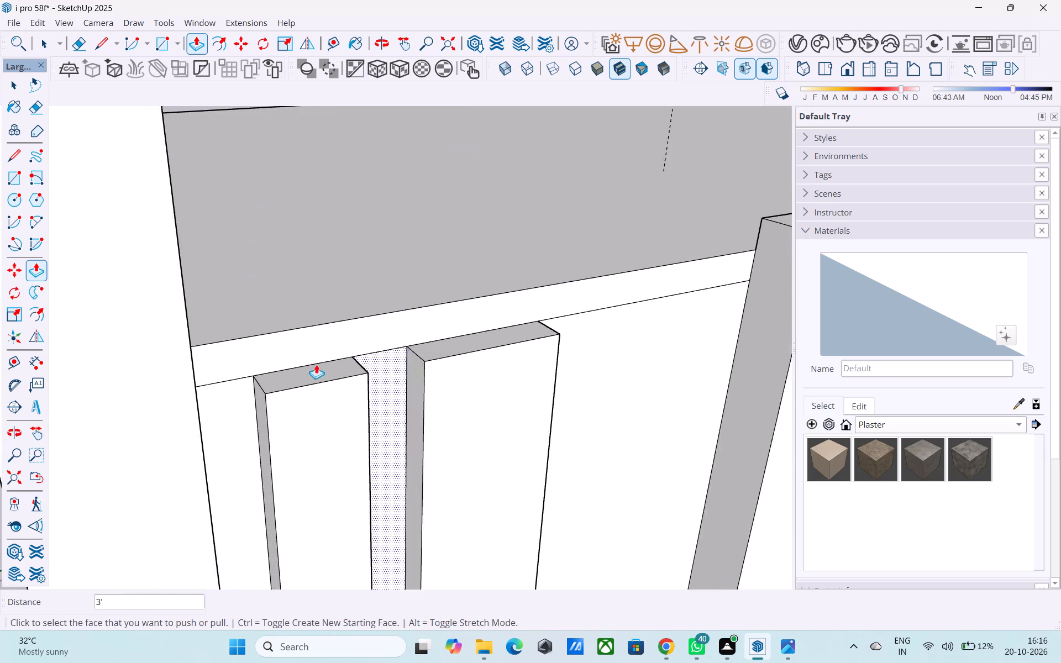
scroll(316, 364, up, 3)
double_click(306, 377)
double_click(579, 331)
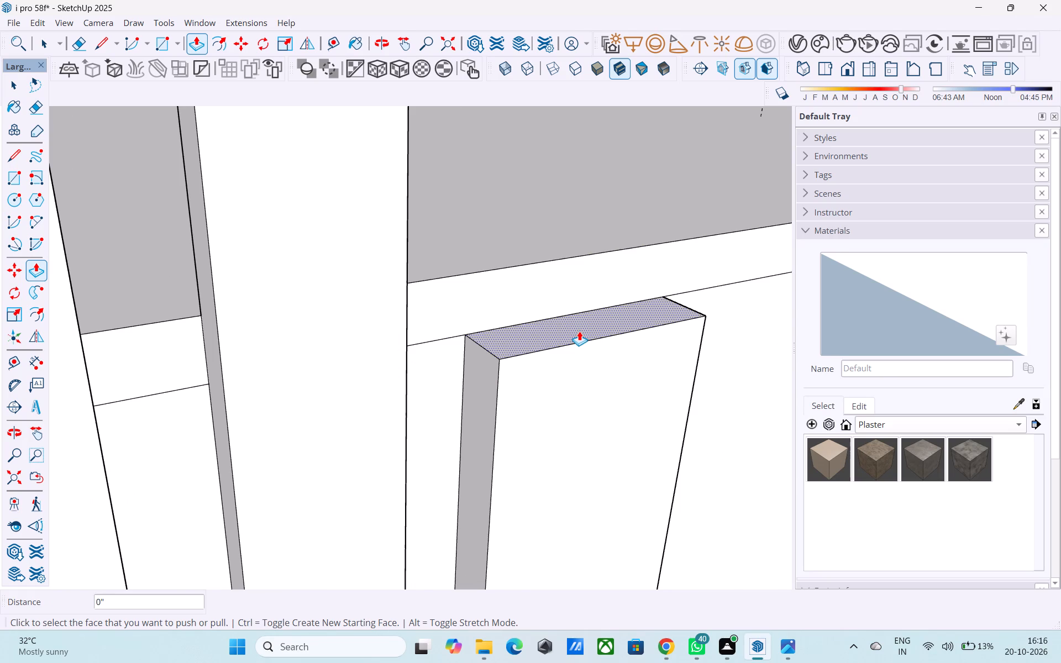
Examine the heights of the three raised bands against the roof and the whole front elevation.
scroll(572, 327, down, 15)
middle_drag(530, 371, 386, 317)
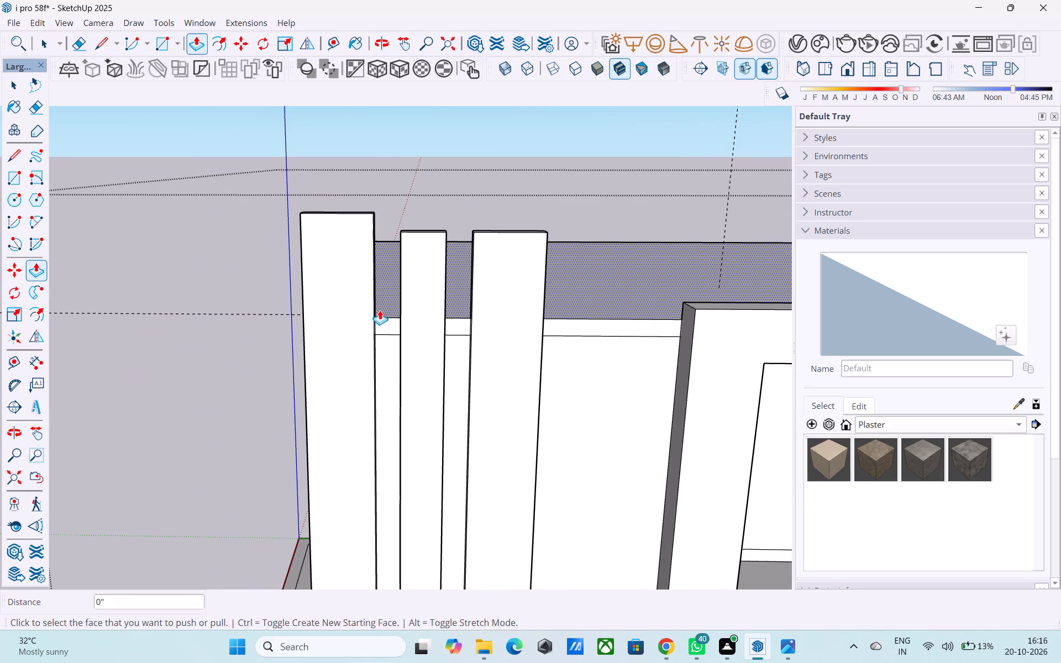
middle_drag(378, 267, 375, 231)
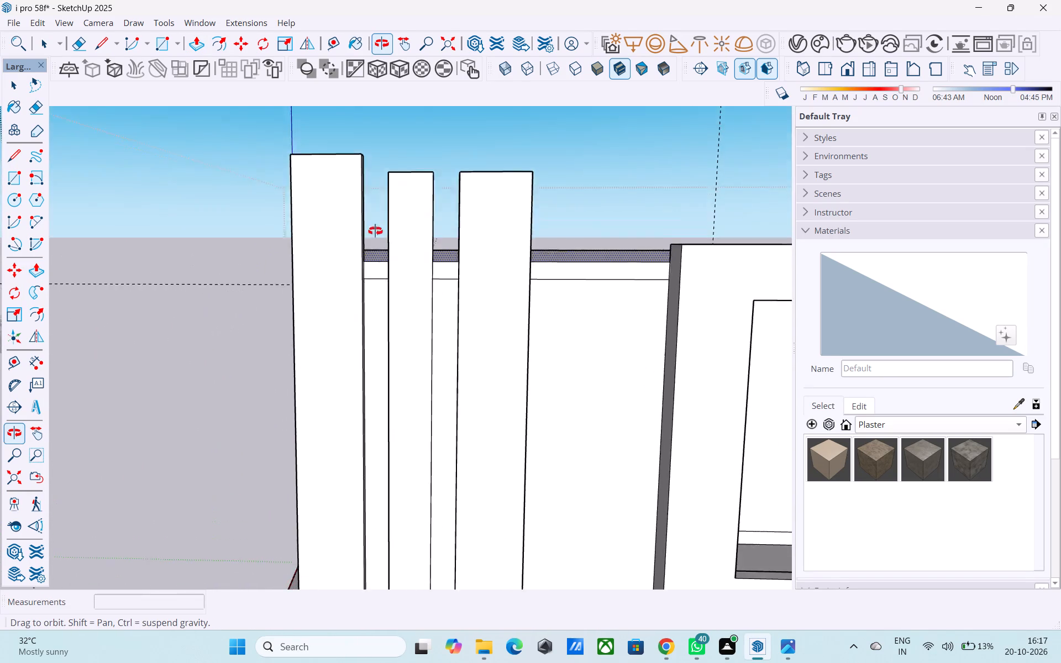
middle_drag(375, 231, 565, 278)
scroll(317, 237, down, 4)
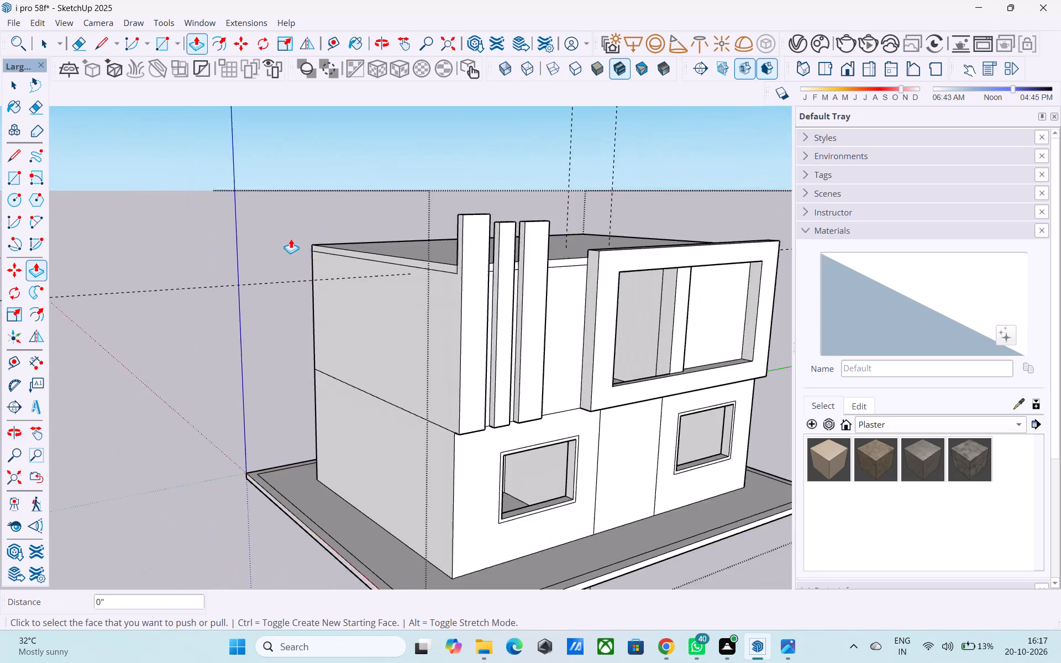
scroll(291, 239, down, 3)
middle_drag(664, 220, 439, 234)
scroll(388, 236, down, 4)
middle_drag(551, 312, 596, 290)
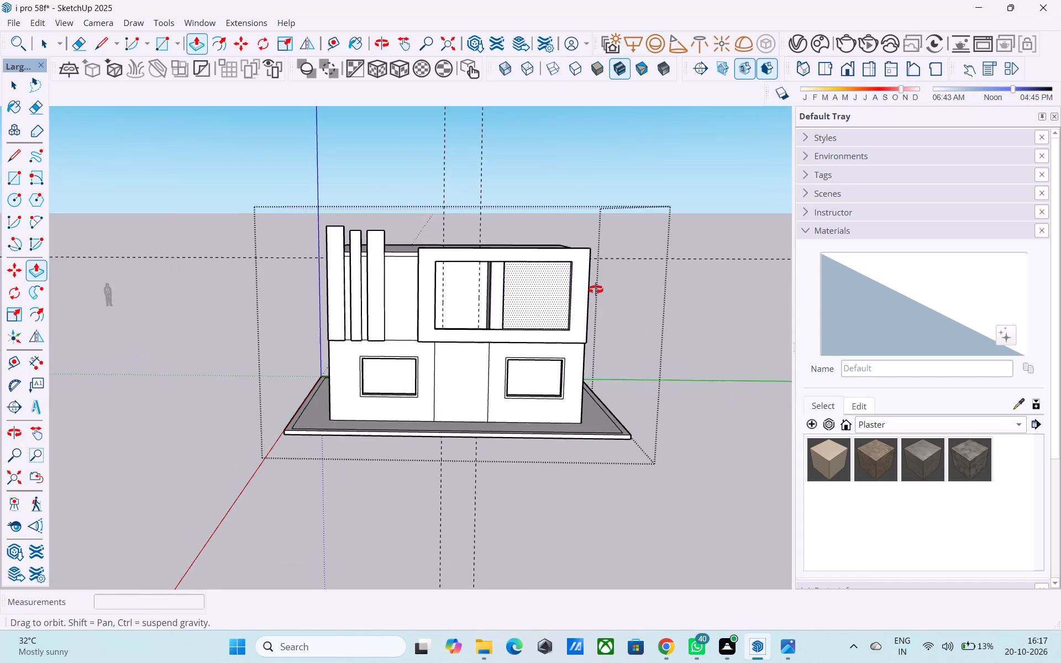
middle_drag(596, 290, 597, 289)
Push the middle ground-floor front wall panel between the two windows inward 9" with Push/Pull.
scroll(615, 279, up, 5)
middle_drag(539, 330, 576, 237)
scroll(483, 329, up, 5)
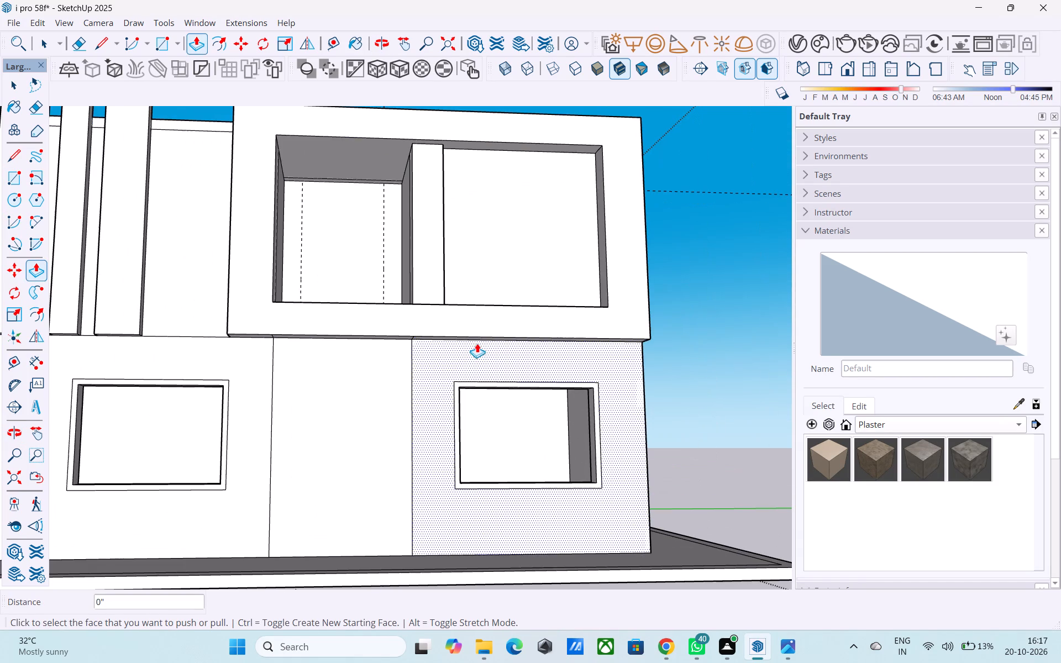
click(364, 436)
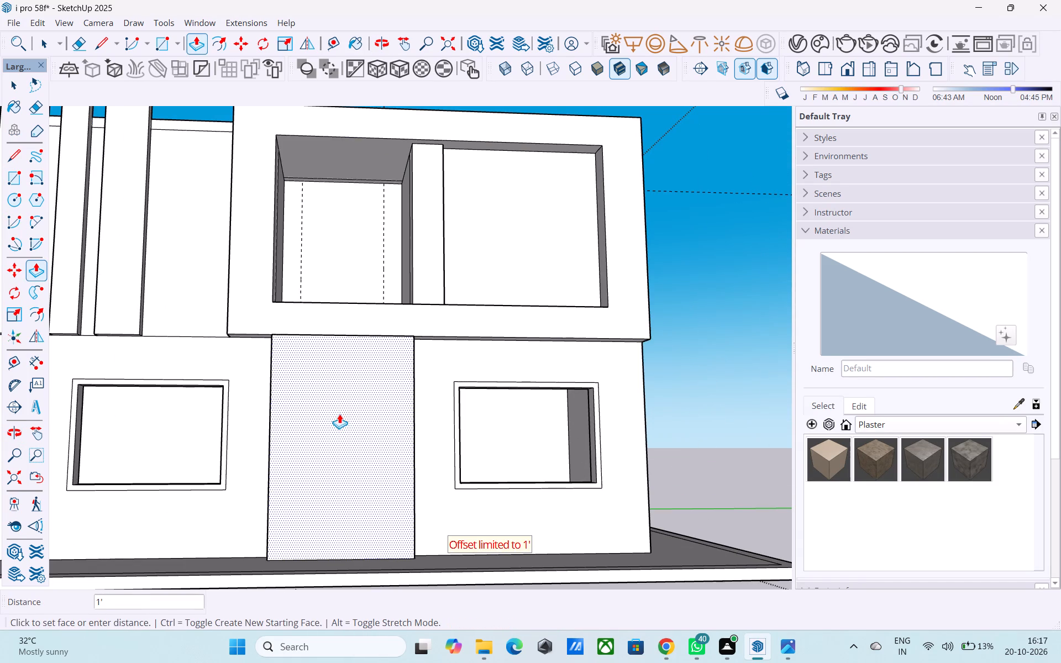
middle_drag(359, 457, 296, 466)
scroll(296, 466, up, 1)
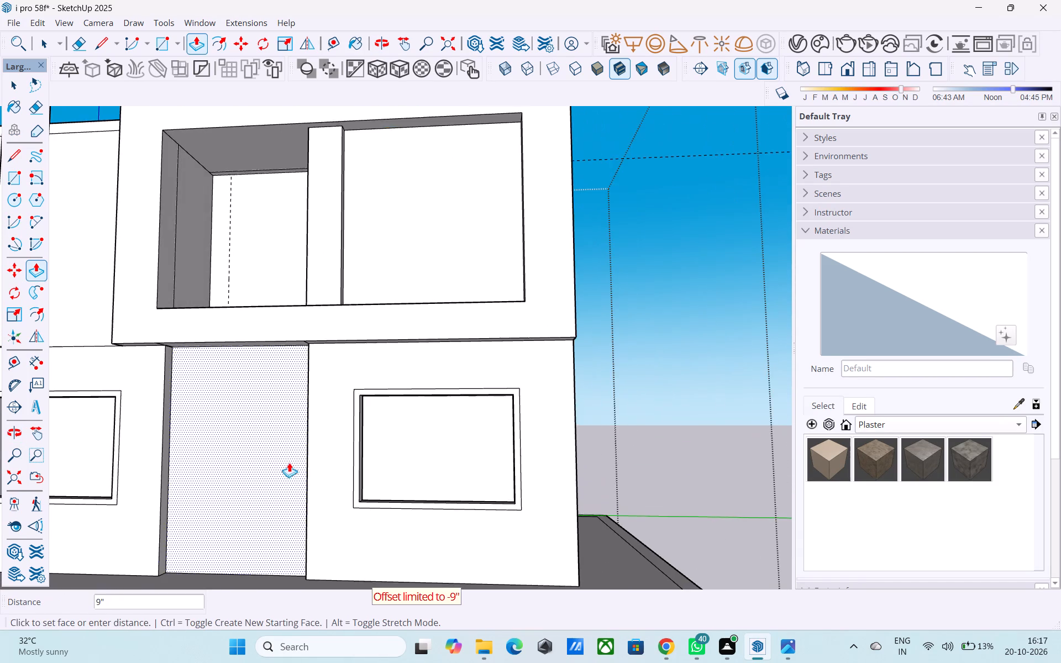
scroll(289, 462, up, 3)
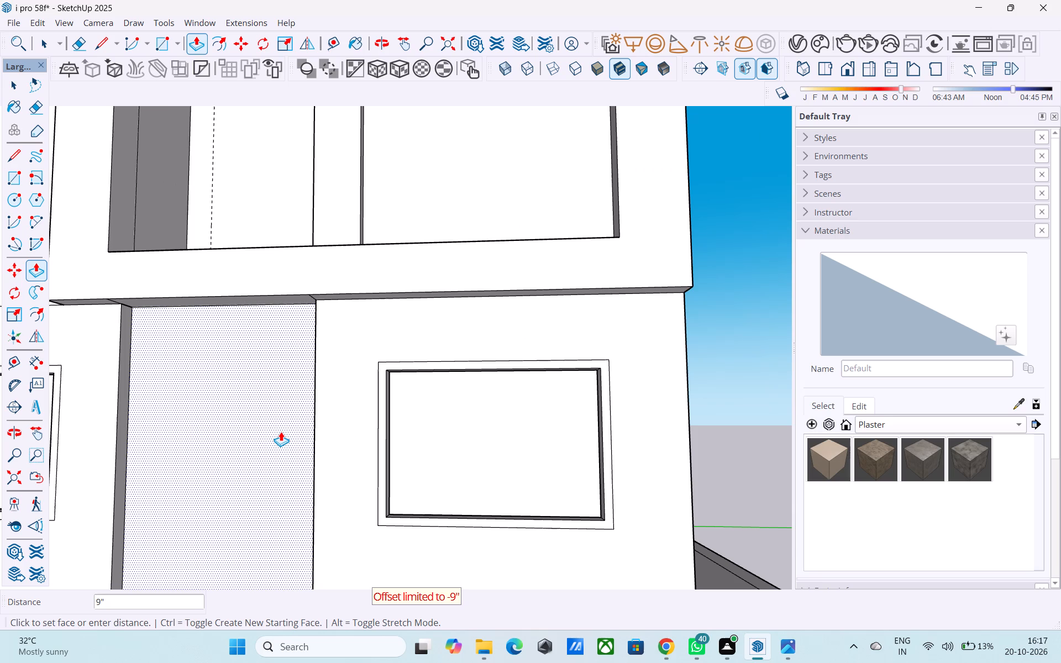
scroll(285, 432, up, 1)
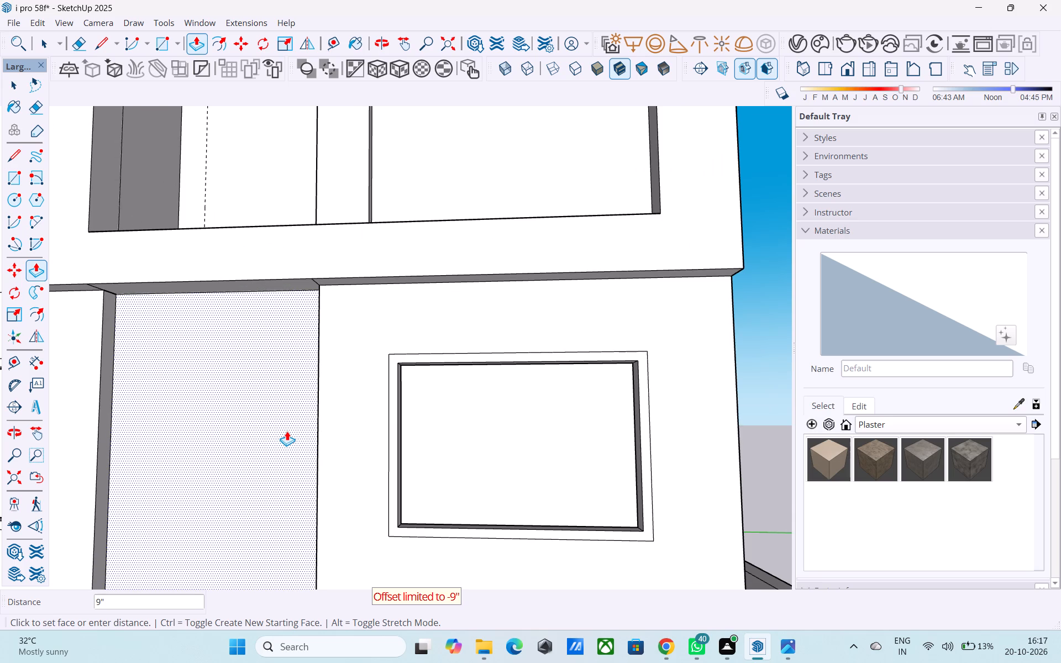
scroll(287, 431, up, 2)
scroll(287, 431, down, 2)
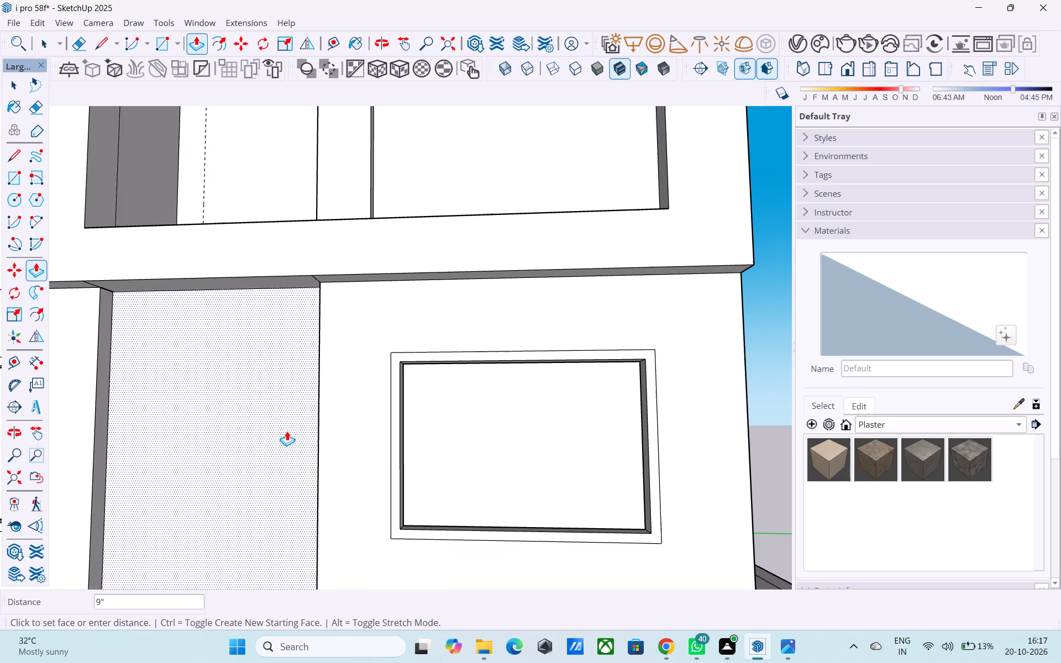
click(271, 409)
Push the same recessed panel a further 4' inward, level with the back wall of the upper-floor recess.
click(239, 456)
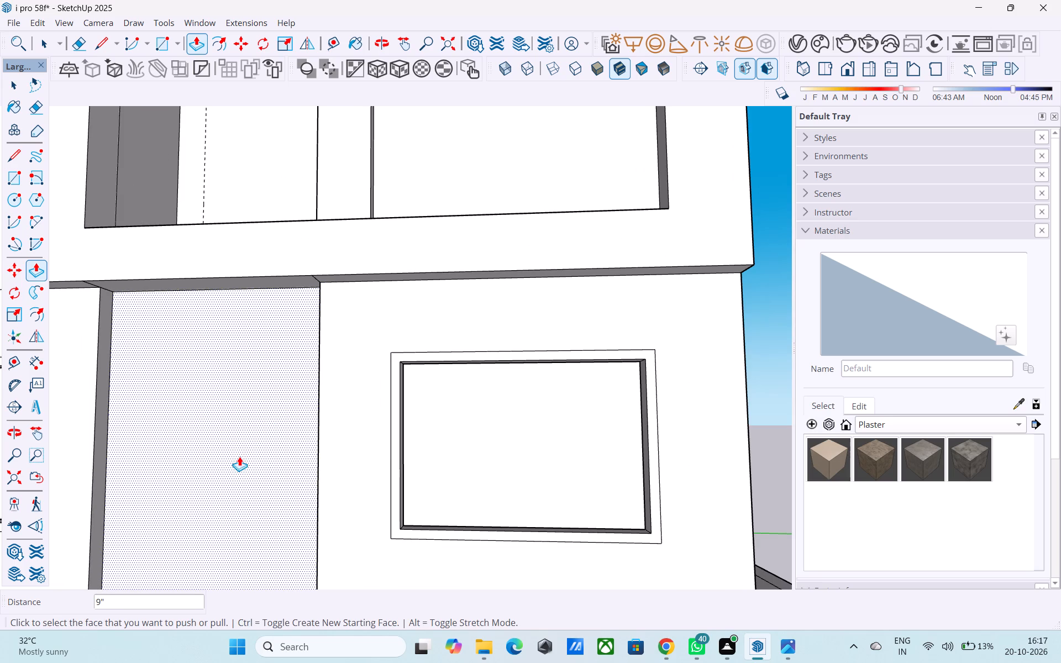
middle_drag(282, 392, 334, 459)
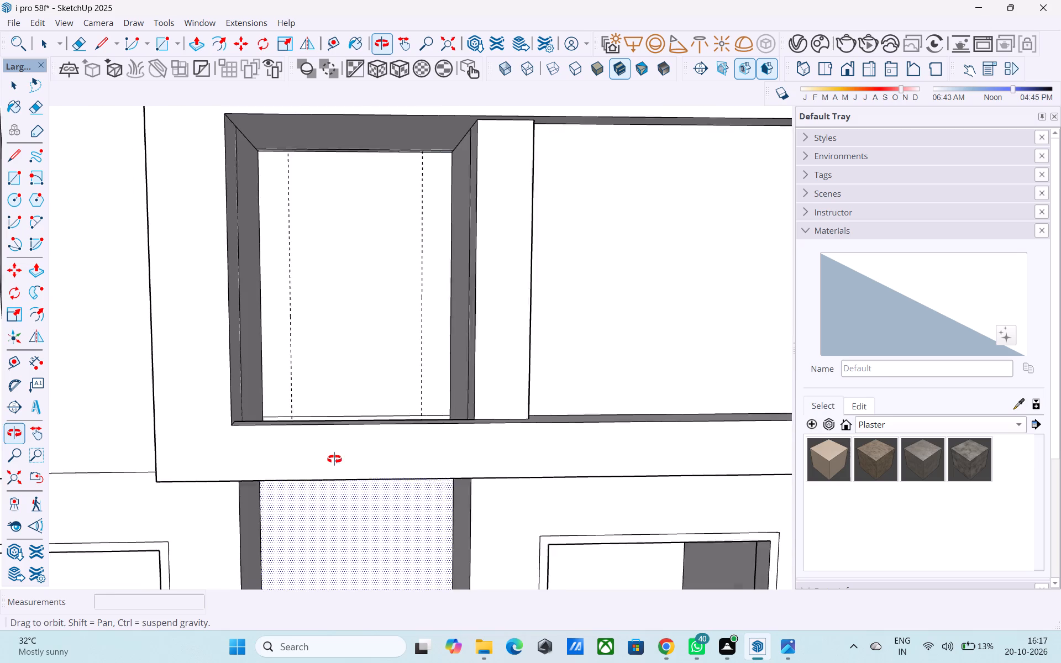
middle_drag(334, 459, 334, 460)
click(350, 369)
scroll(348, 366, down, 9)
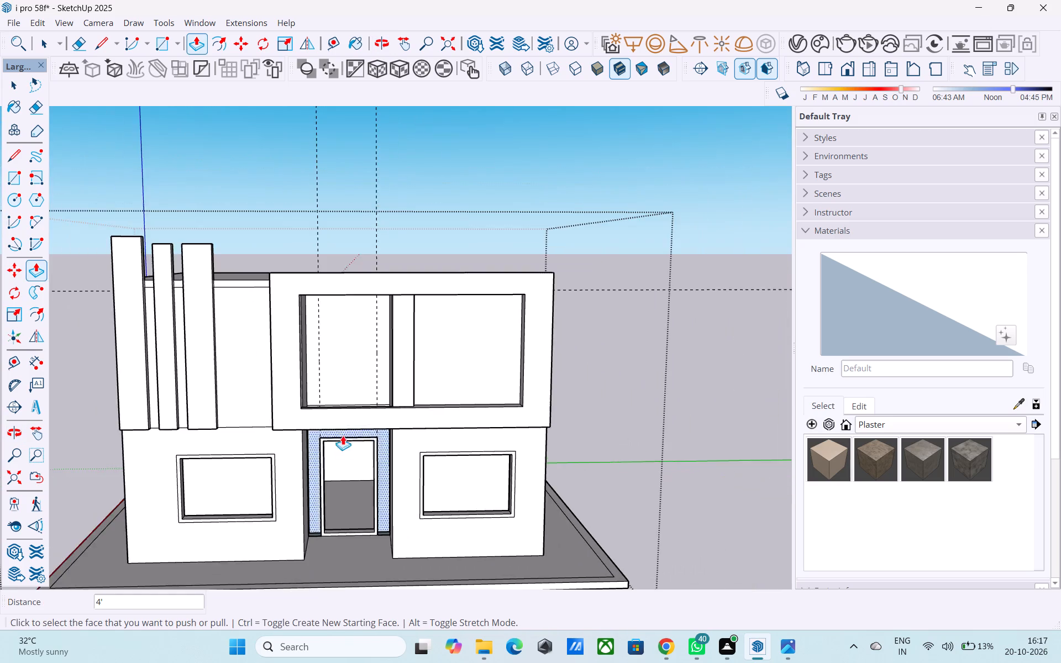
Draw a rectangle across the back of the ground-floor recess, from its upper corner to the opposite floor corner, around the door opening.
middle_drag(345, 449, 311, 387)
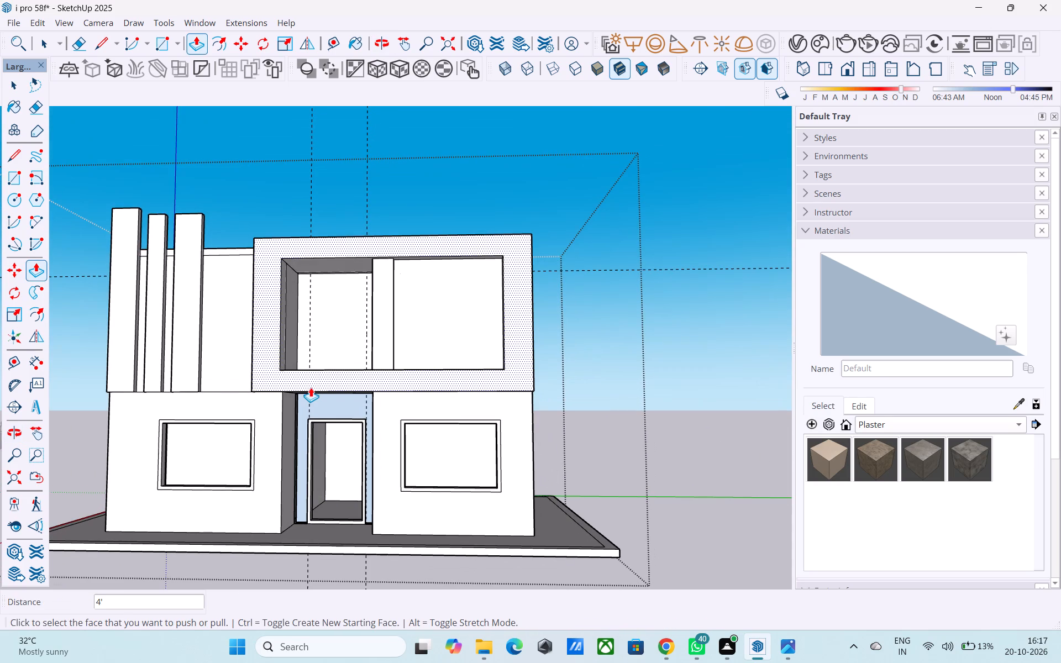
scroll(311, 387, up, 5)
middle_drag(310, 390, 232, 341)
scroll(232, 341, up, 3)
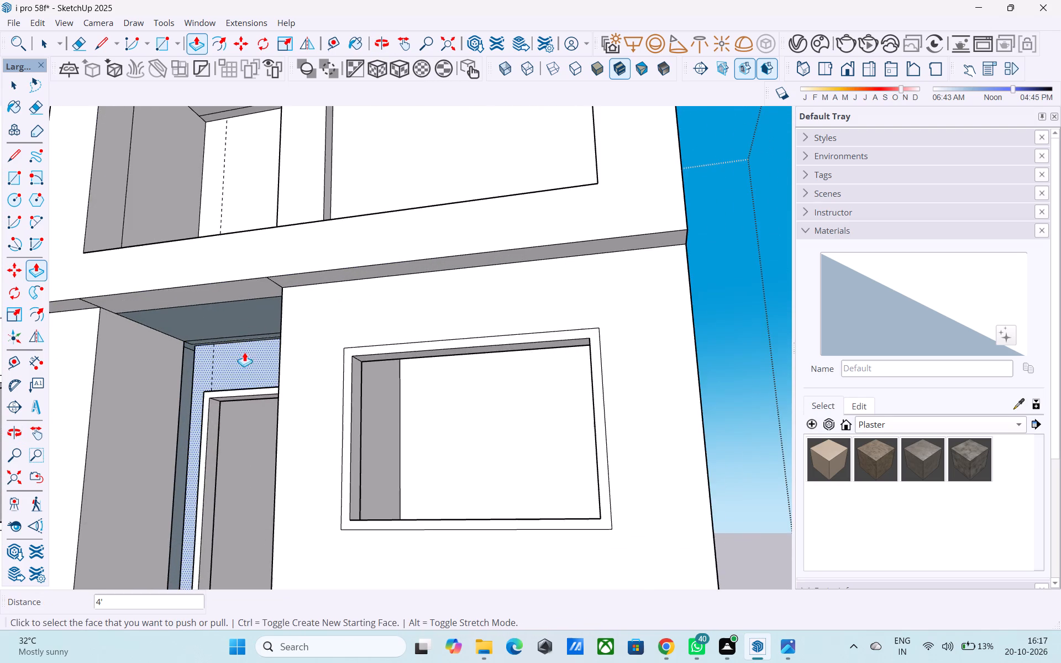
middle_drag(218, 368, 268, 354)
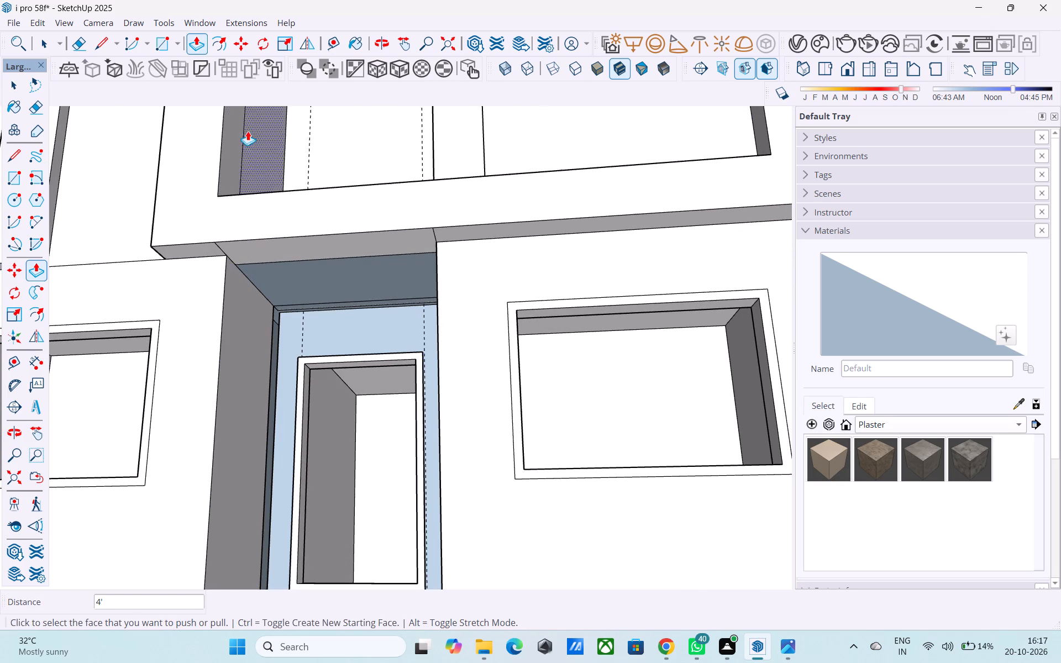
click(169, 48)
scroll(313, 355, up, 2)
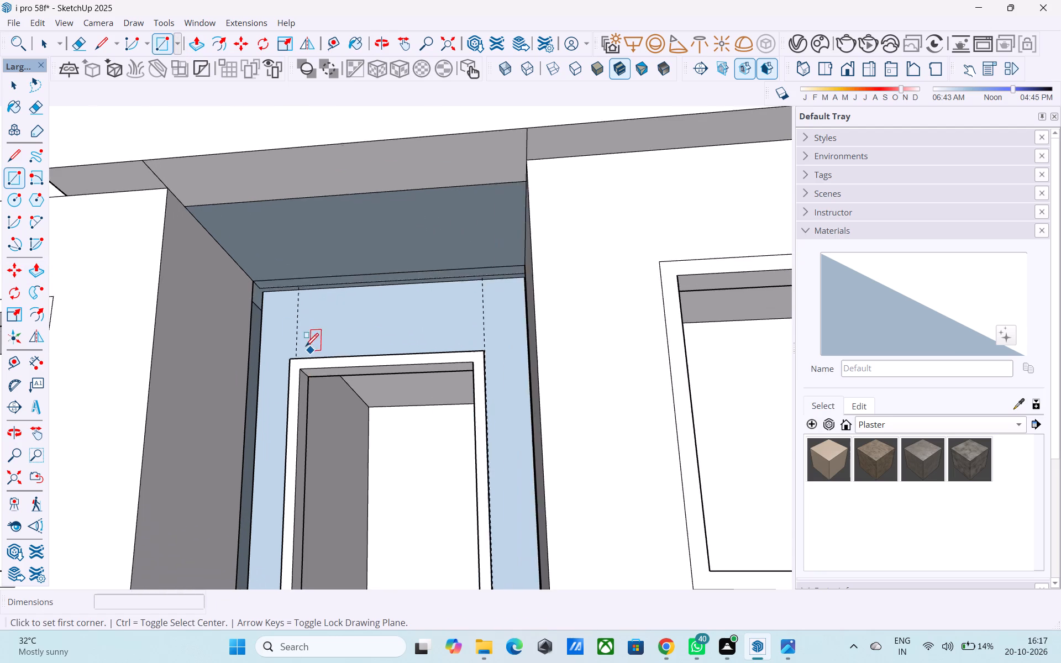
scroll(306, 348, up, 9)
click(224, 235)
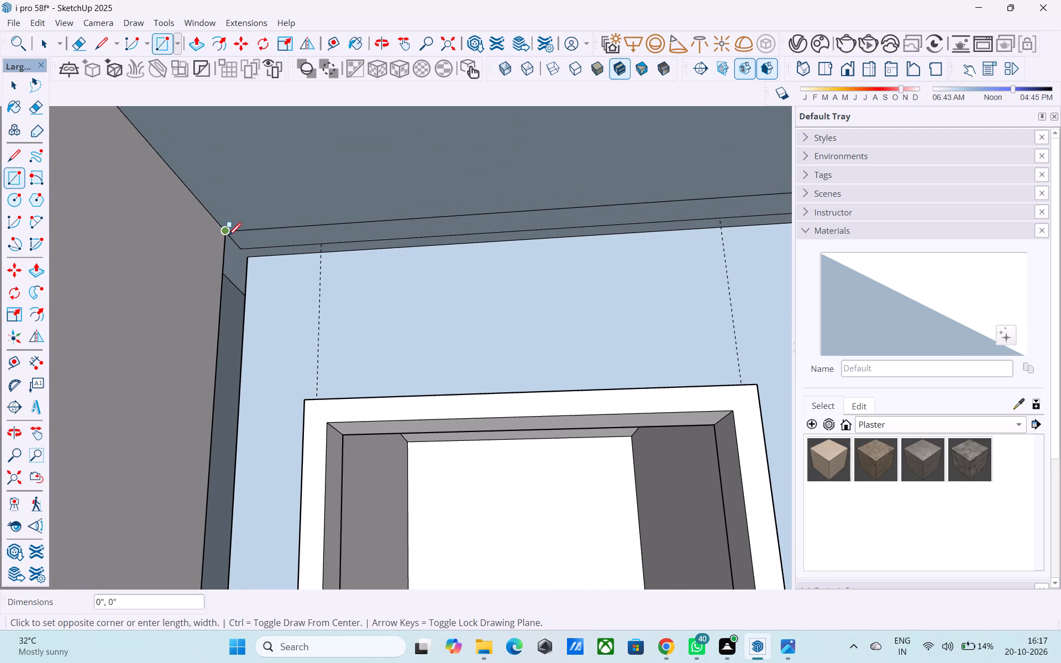
scroll(238, 236, down, 5)
scroll(272, 265, down, 10)
scroll(290, 334, down, 5)
middle_drag(332, 384, 446, 491)
scroll(450, 495, up, 18)
click(391, 466)
scroll(418, 472, down, 4)
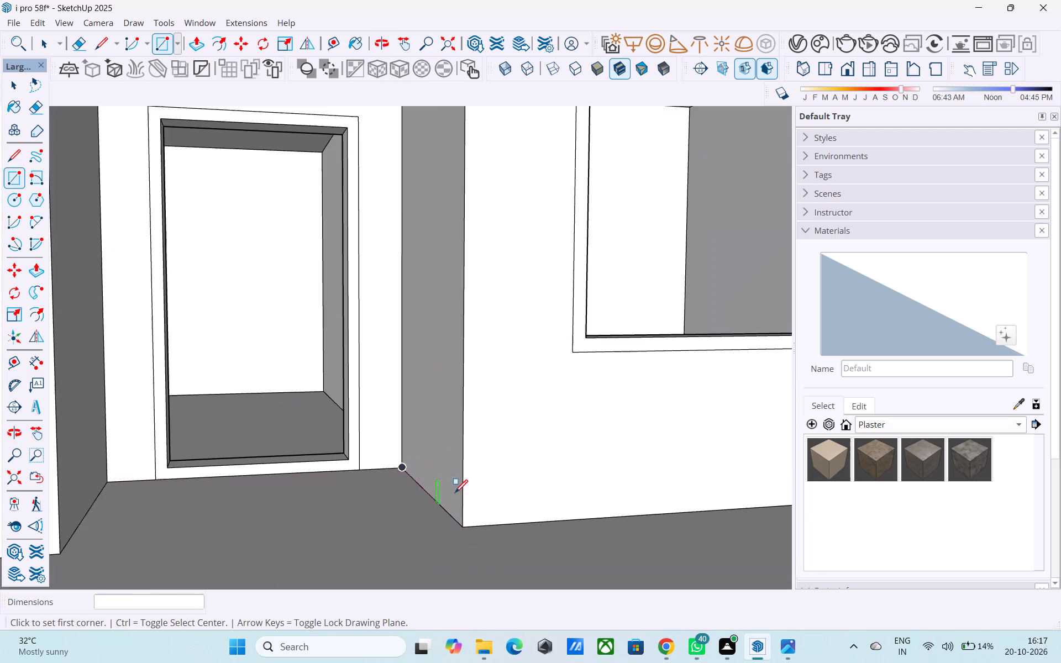
Reverse the blue ceiling face of the entrance recess so its front side faces outward.
scroll(455, 494, down, 11)
middle_drag(466, 515, 417, 526)
scroll(331, 433, up, 4)
middle_drag(264, 367, 240, 338)
scroll(274, 398, down, 2)
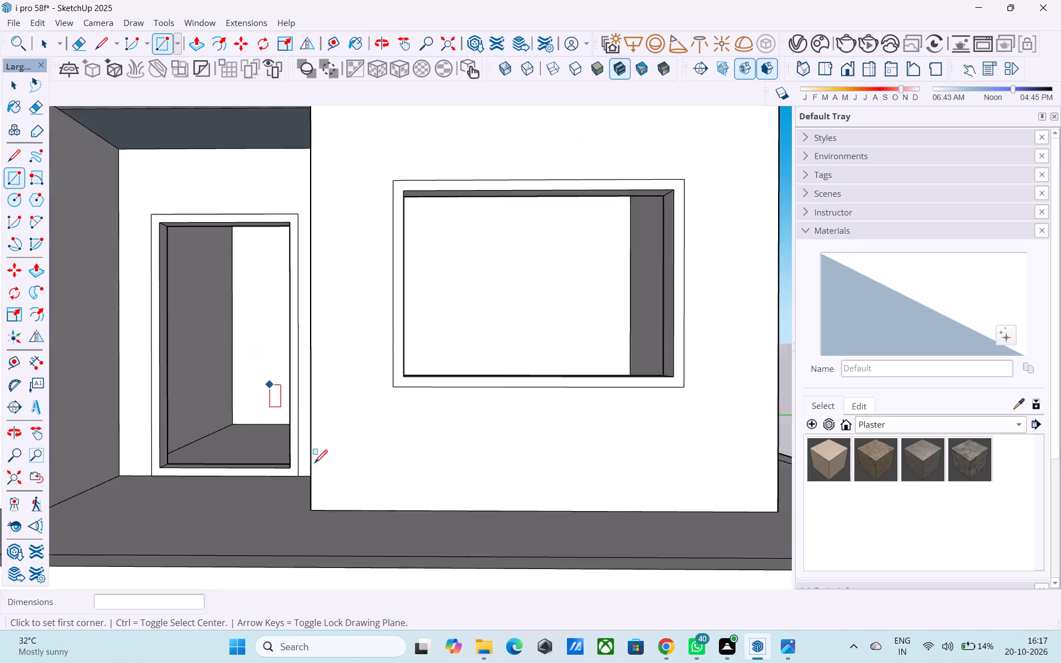
scroll(314, 464, down, 8)
scroll(222, 250, up, 5)
middle_drag(249, 277, 267, 164)
scroll(285, 179, up, 1)
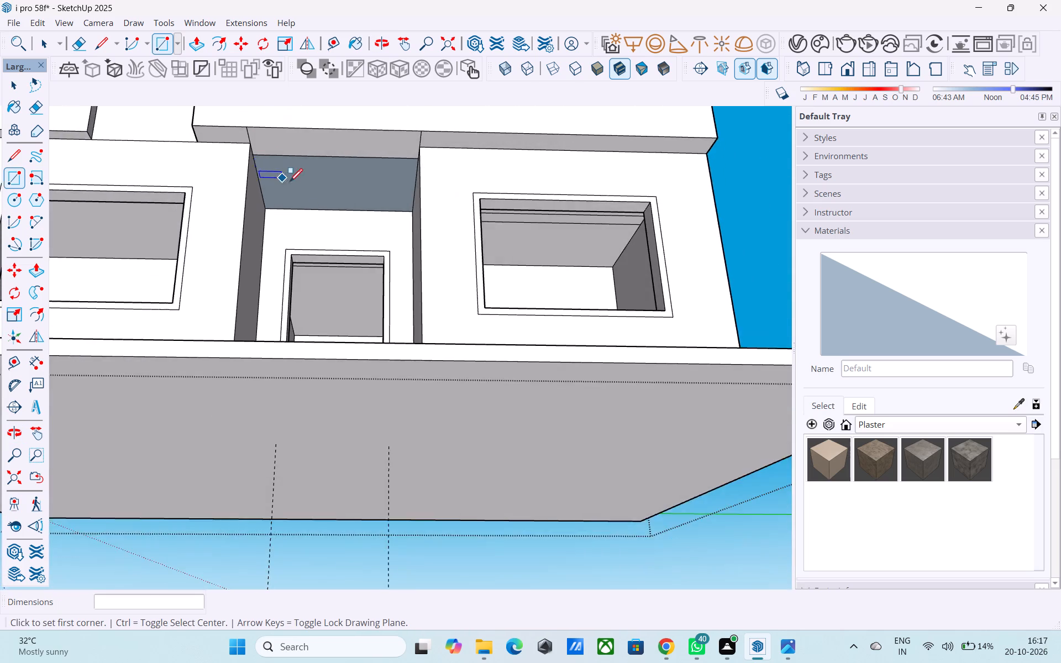
scroll(290, 183, up, 1)
click(35, 46)
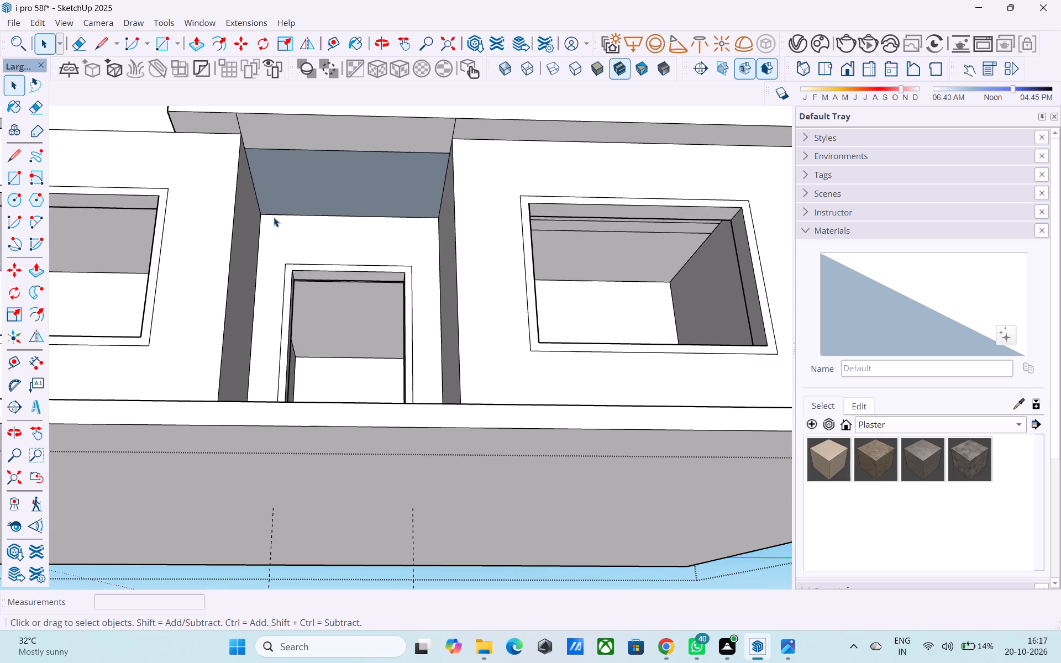
click(270, 188)
right_click(272, 173)
click(343, 351)
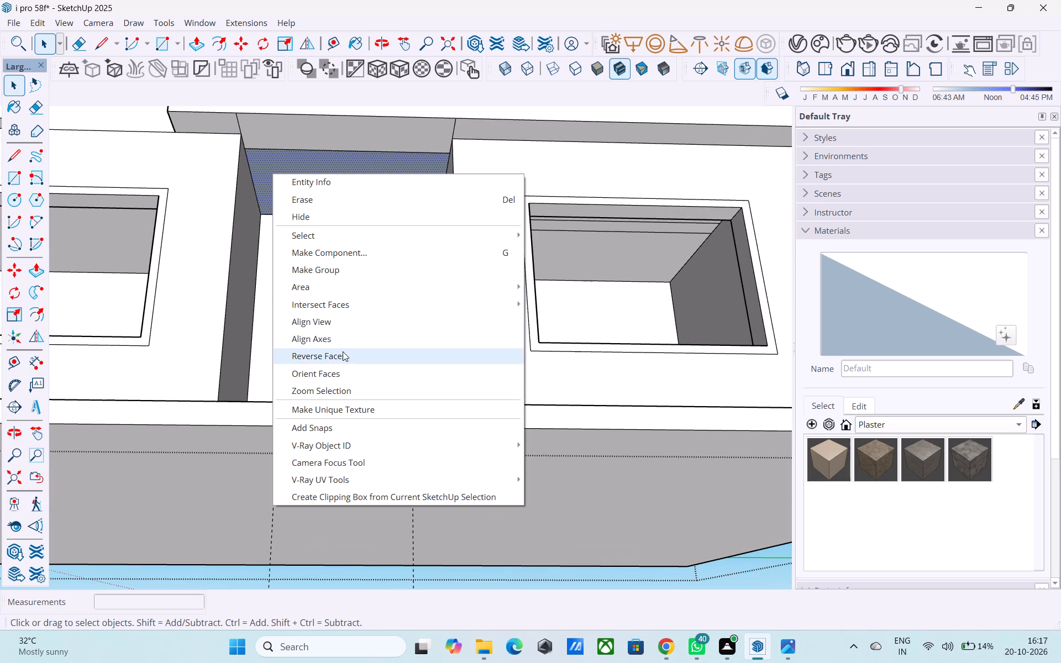
Erase the edge dividing the entrance recess's ceiling from the soffit of the upper-floor overhang.
click(81, 44)
drag(311, 148, 316, 175)
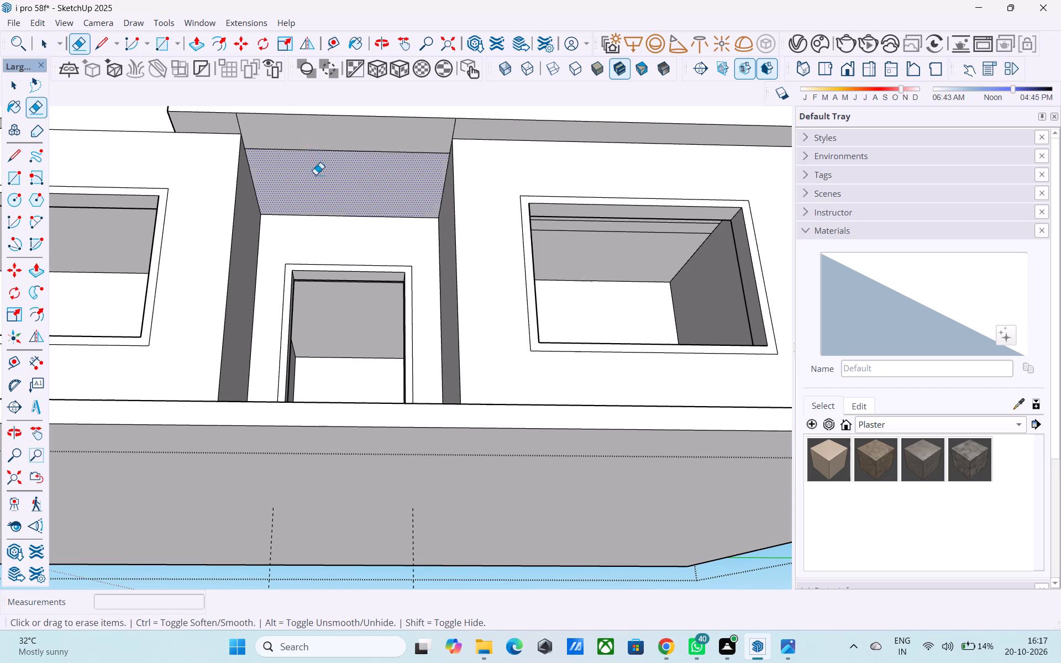
drag(316, 175, 321, 192)
Examine the entrance recess and its soffit from below and from the front.
scroll(282, 271, down, 8)
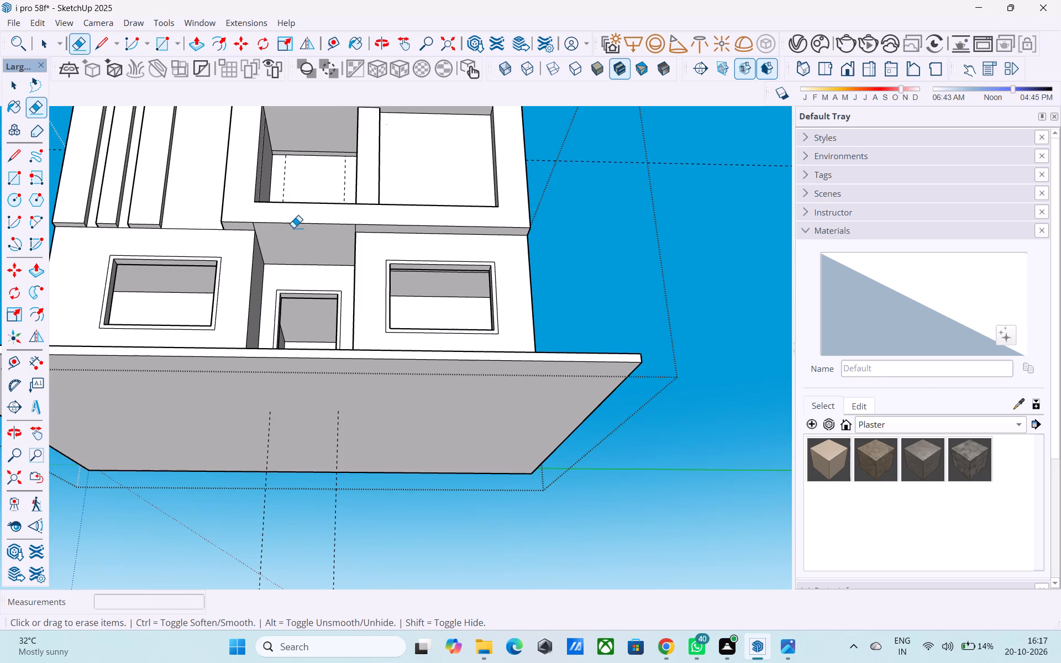
middle_drag(292, 225, 270, 191)
scroll(265, 183, up, 5)
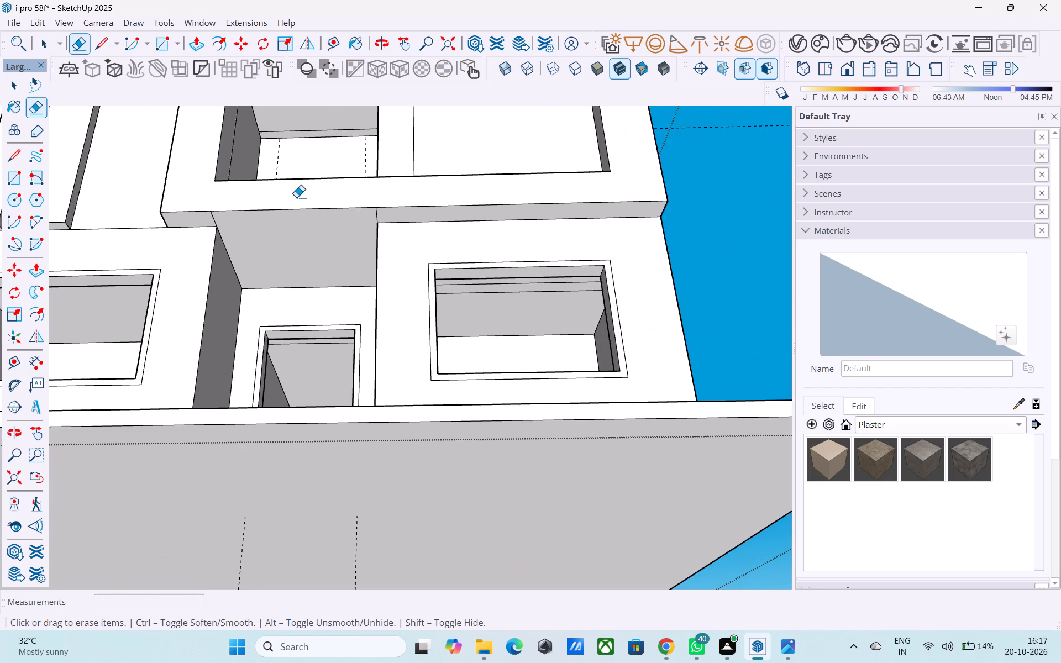
middle_drag(302, 215, 312, 248)
scroll(301, 196, down, 6)
middle_drag(301, 208, 316, 252)
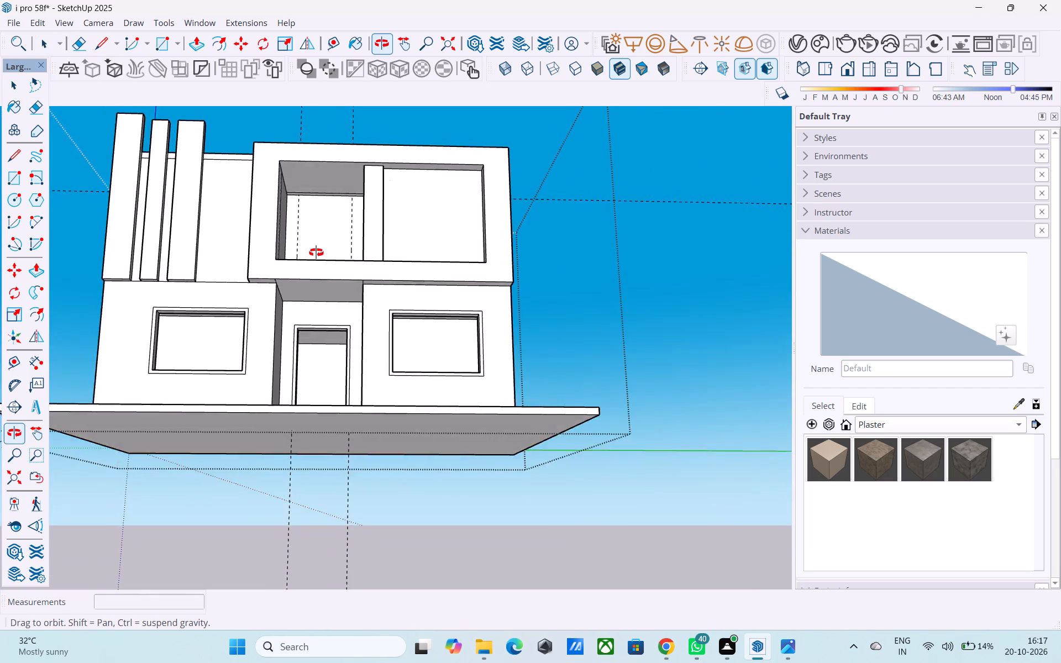
middle_drag(316, 252, 316, 331)
middle_drag(314, 362, 323, 390)
Copy the entrance door frame face up to the upper-floor recess, matching the lower corners of the two recesses' back walls.
scroll(326, 391, up, 4)
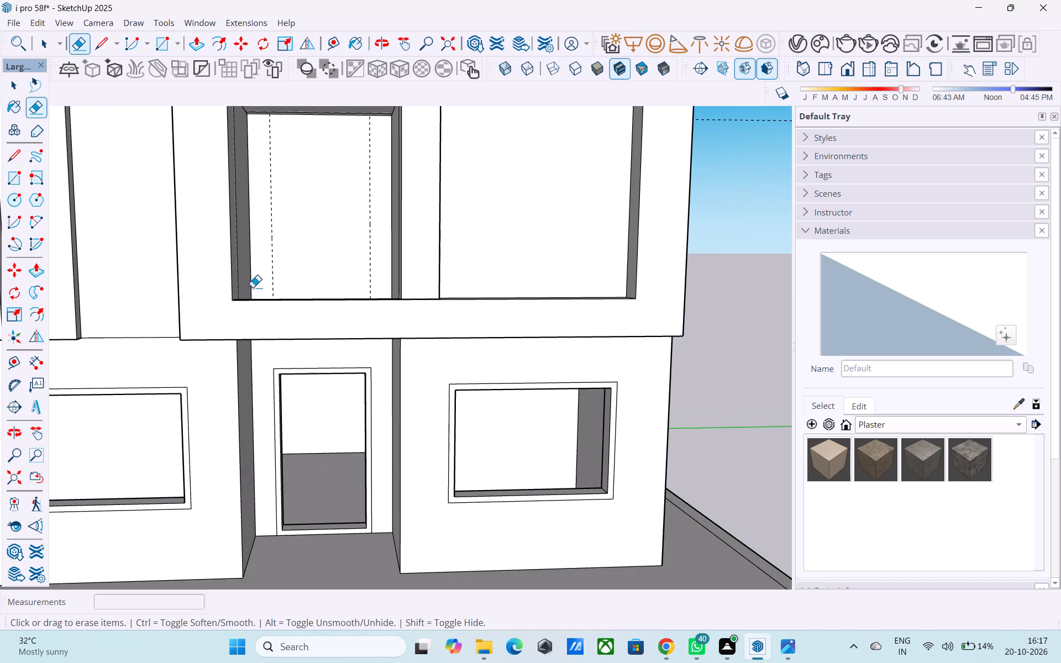
click(41, 47)
scroll(277, 371, up, 4)
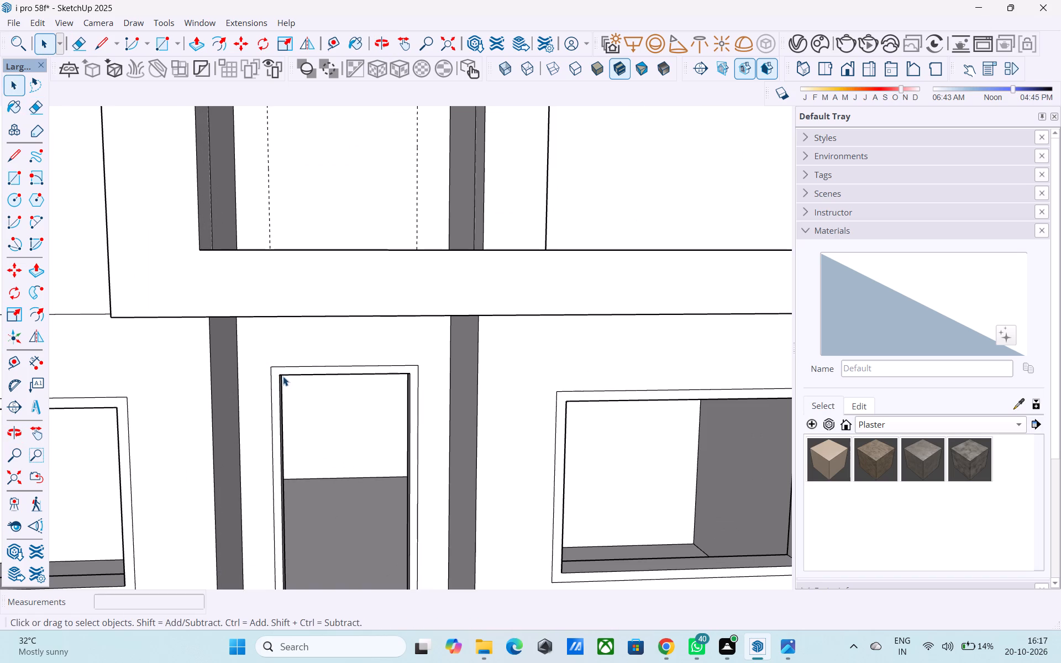
click(283, 370)
scroll(284, 370, down, 5)
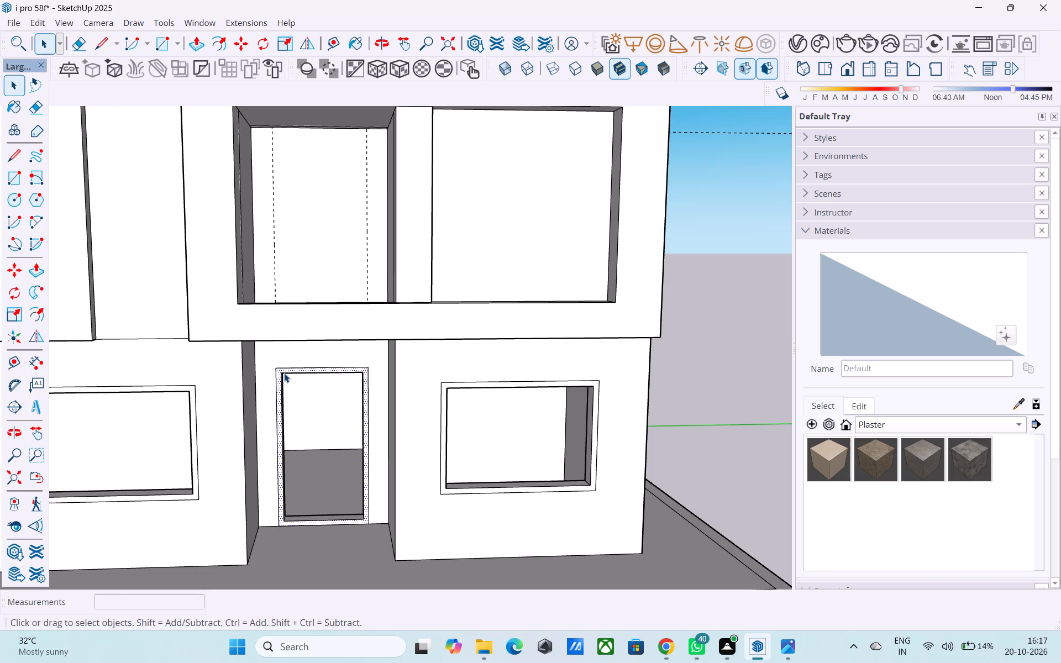
key(m)
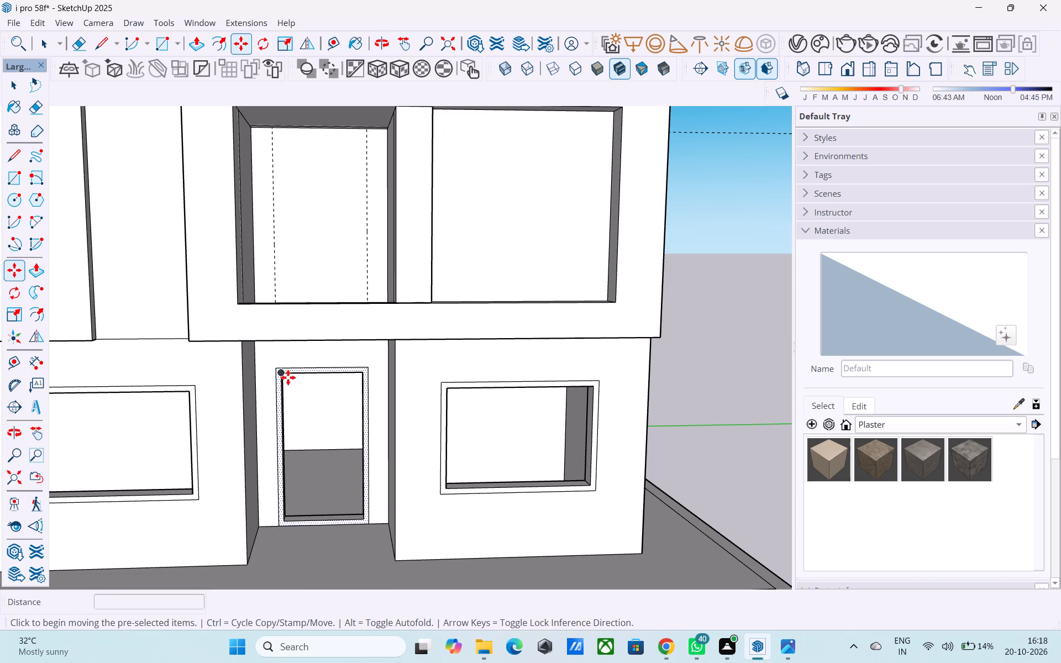
middle_drag(274, 517, 258, 519)
scroll(258, 522, up, 4)
click(239, 530)
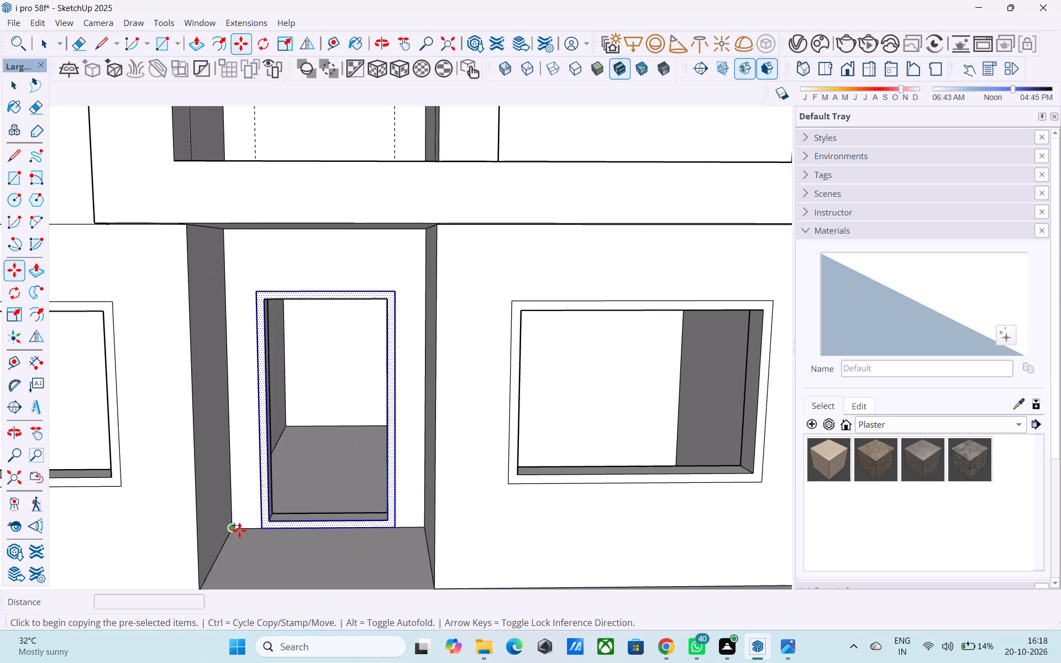
scroll(253, 464, down, 4)
middle_drag(259, 474, 271, 534)
scroll(240, 380, up, 5)
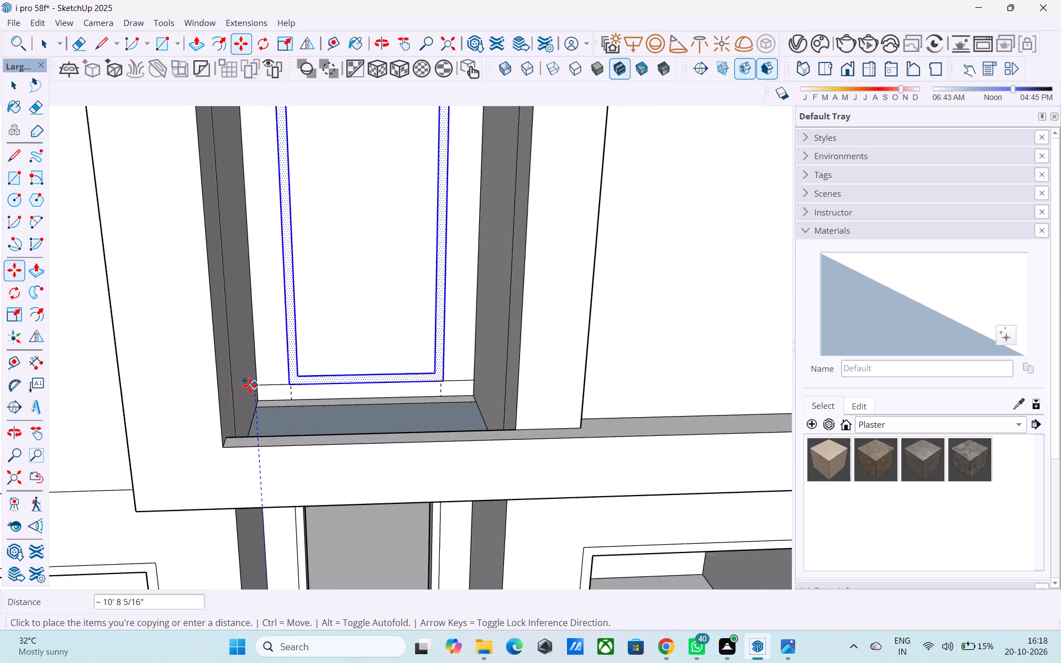
scroll(250, 386, up, 10)
scroll(266, 404, down, 5)
scroll(258, 402, up, 8)
middle_click(252, 402)
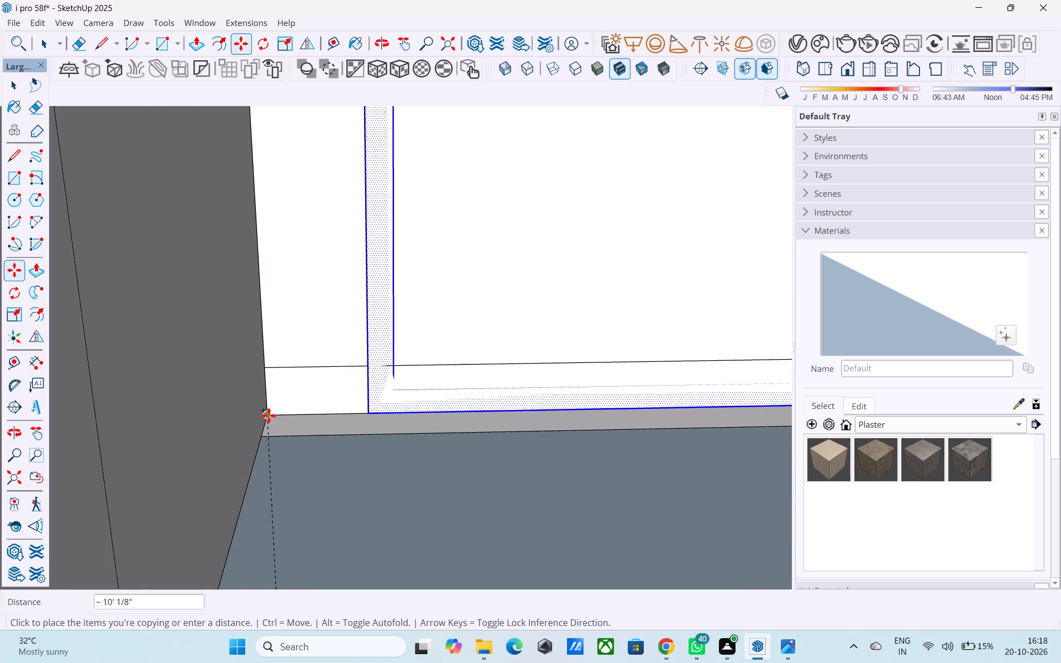
scroll(269, 415, up, 2)
click(270, 414)
scroll(285, 333, down, 11)
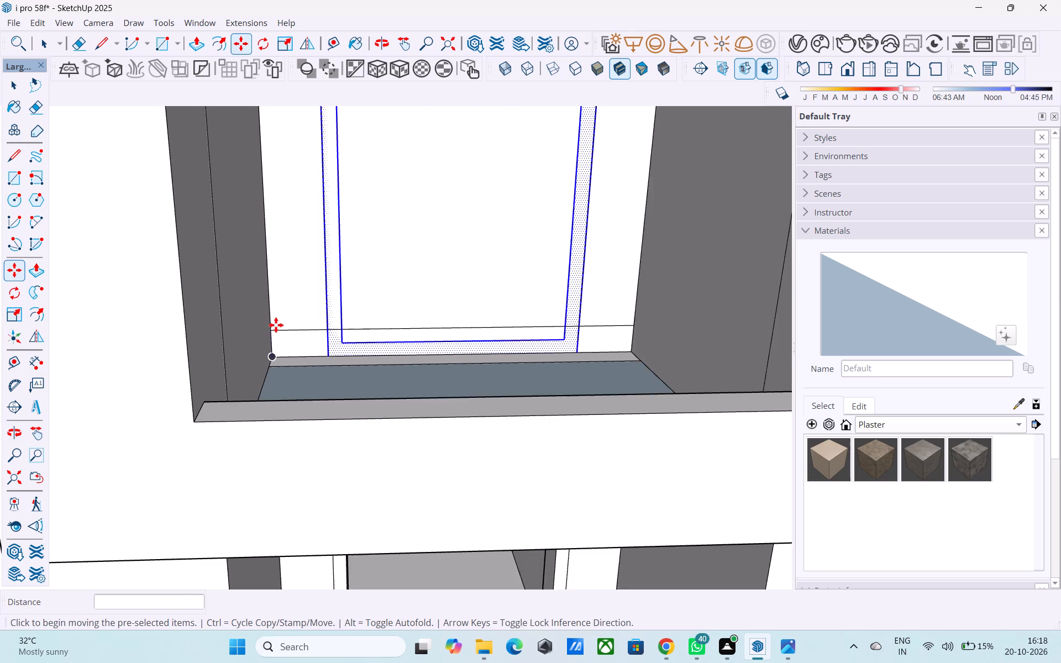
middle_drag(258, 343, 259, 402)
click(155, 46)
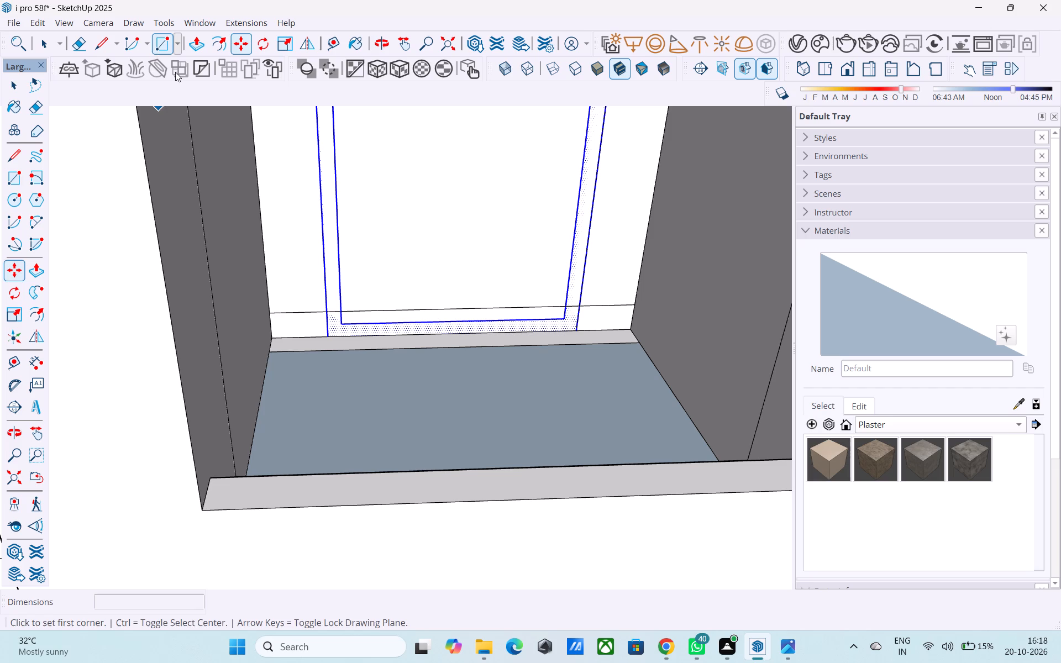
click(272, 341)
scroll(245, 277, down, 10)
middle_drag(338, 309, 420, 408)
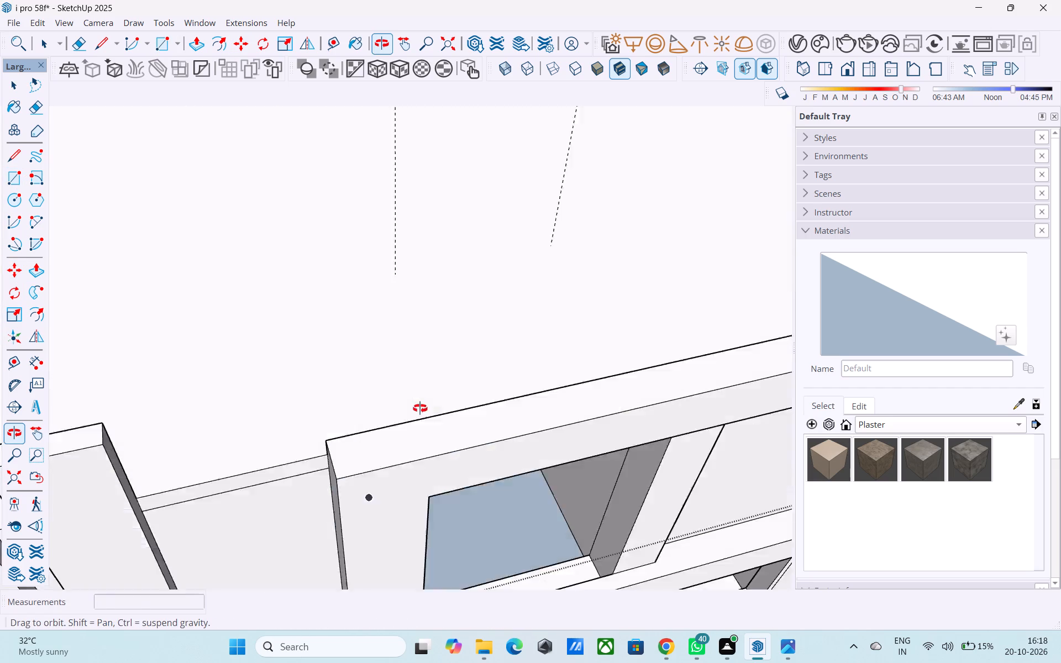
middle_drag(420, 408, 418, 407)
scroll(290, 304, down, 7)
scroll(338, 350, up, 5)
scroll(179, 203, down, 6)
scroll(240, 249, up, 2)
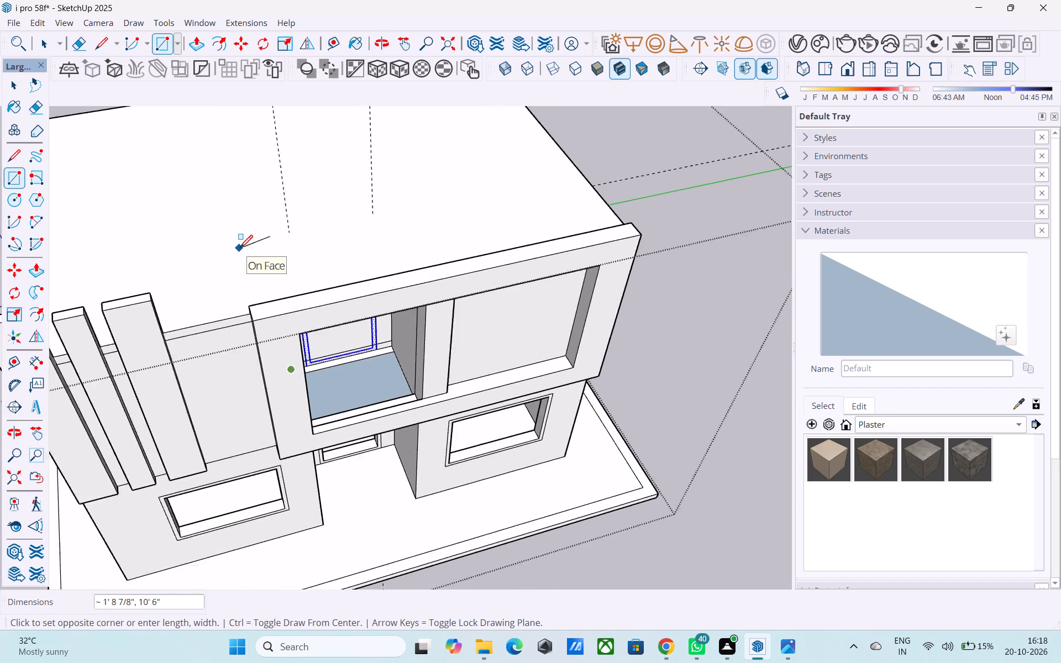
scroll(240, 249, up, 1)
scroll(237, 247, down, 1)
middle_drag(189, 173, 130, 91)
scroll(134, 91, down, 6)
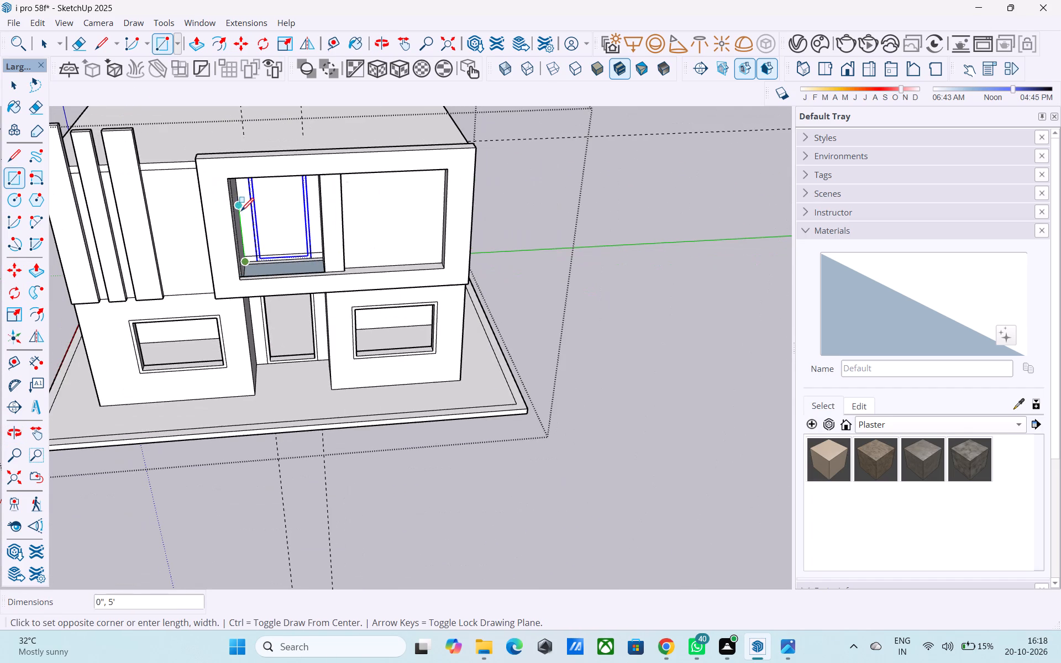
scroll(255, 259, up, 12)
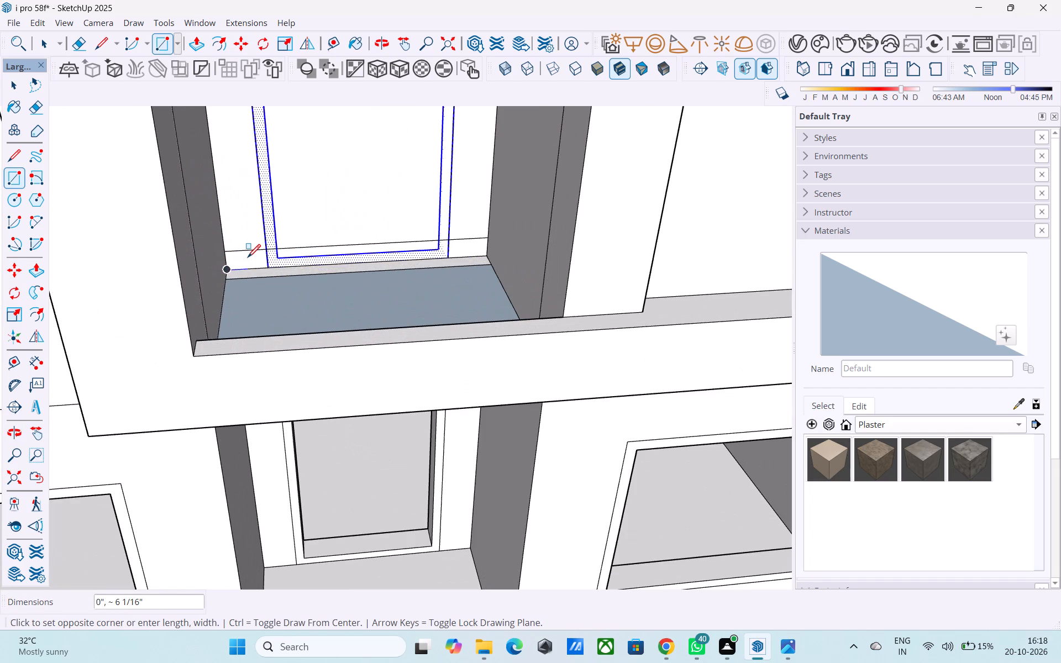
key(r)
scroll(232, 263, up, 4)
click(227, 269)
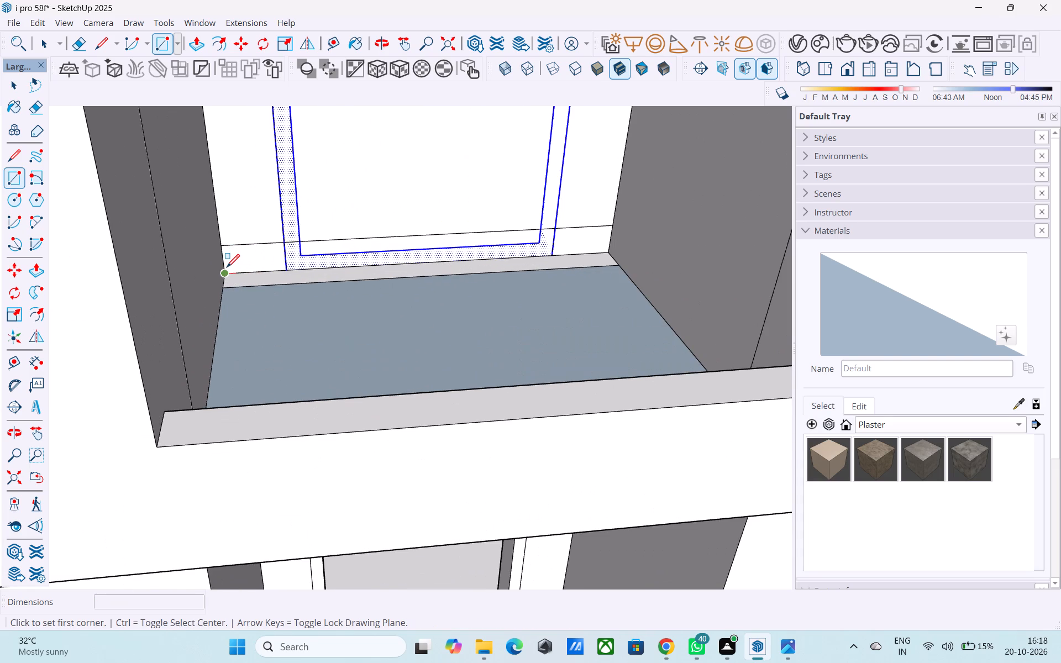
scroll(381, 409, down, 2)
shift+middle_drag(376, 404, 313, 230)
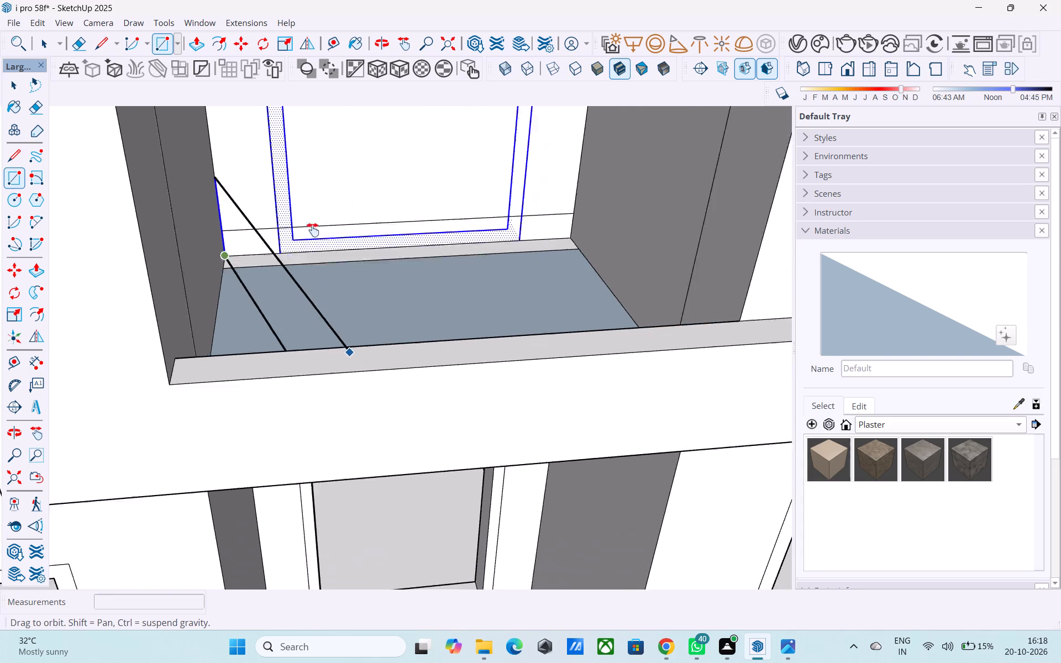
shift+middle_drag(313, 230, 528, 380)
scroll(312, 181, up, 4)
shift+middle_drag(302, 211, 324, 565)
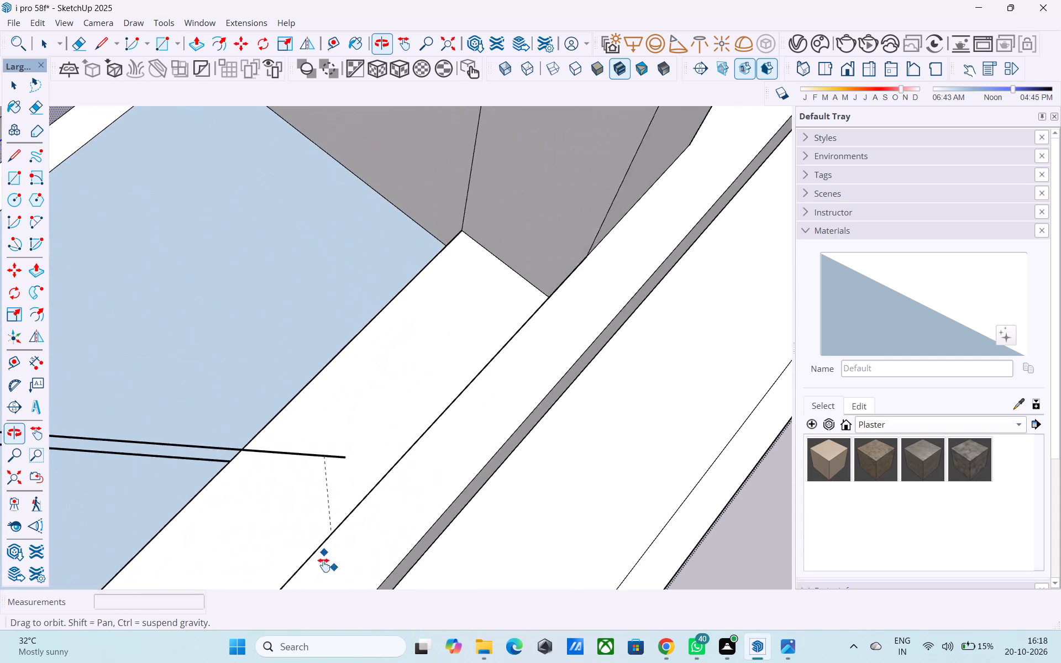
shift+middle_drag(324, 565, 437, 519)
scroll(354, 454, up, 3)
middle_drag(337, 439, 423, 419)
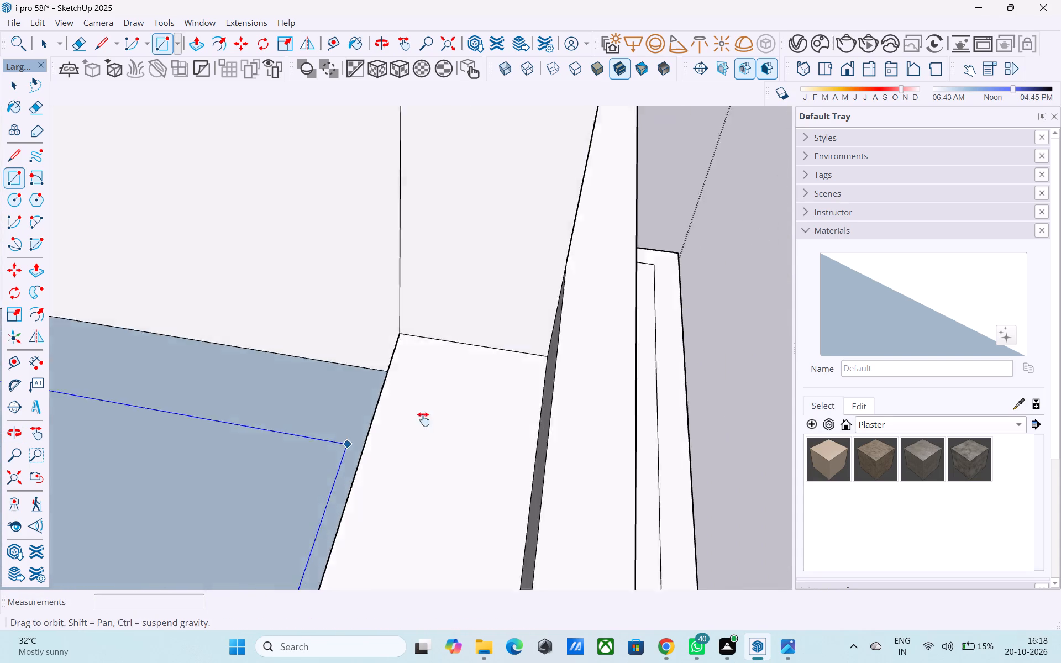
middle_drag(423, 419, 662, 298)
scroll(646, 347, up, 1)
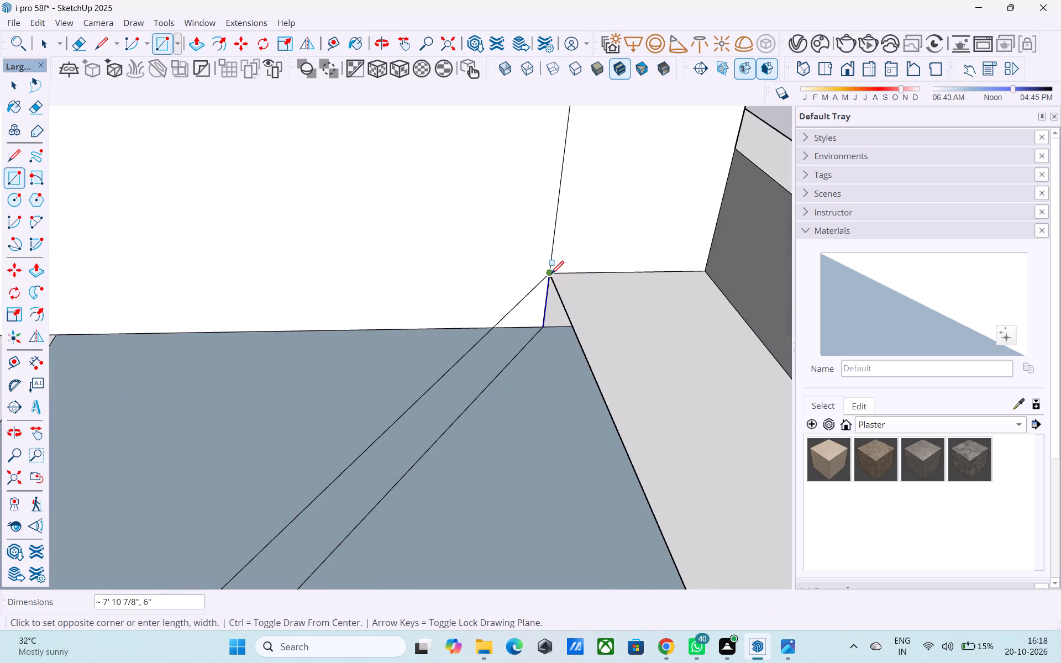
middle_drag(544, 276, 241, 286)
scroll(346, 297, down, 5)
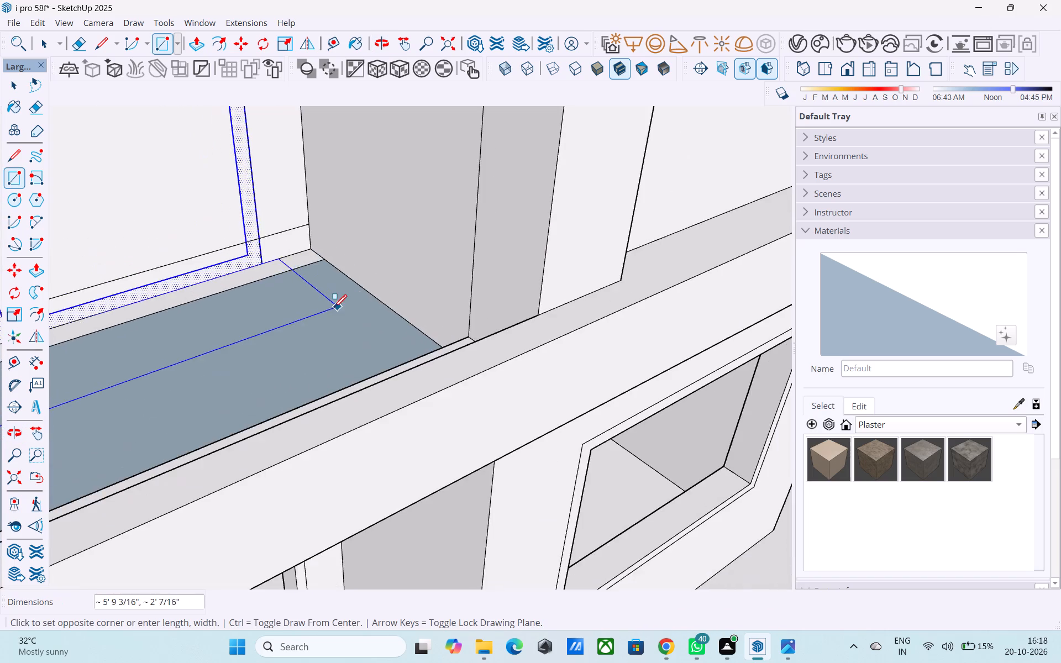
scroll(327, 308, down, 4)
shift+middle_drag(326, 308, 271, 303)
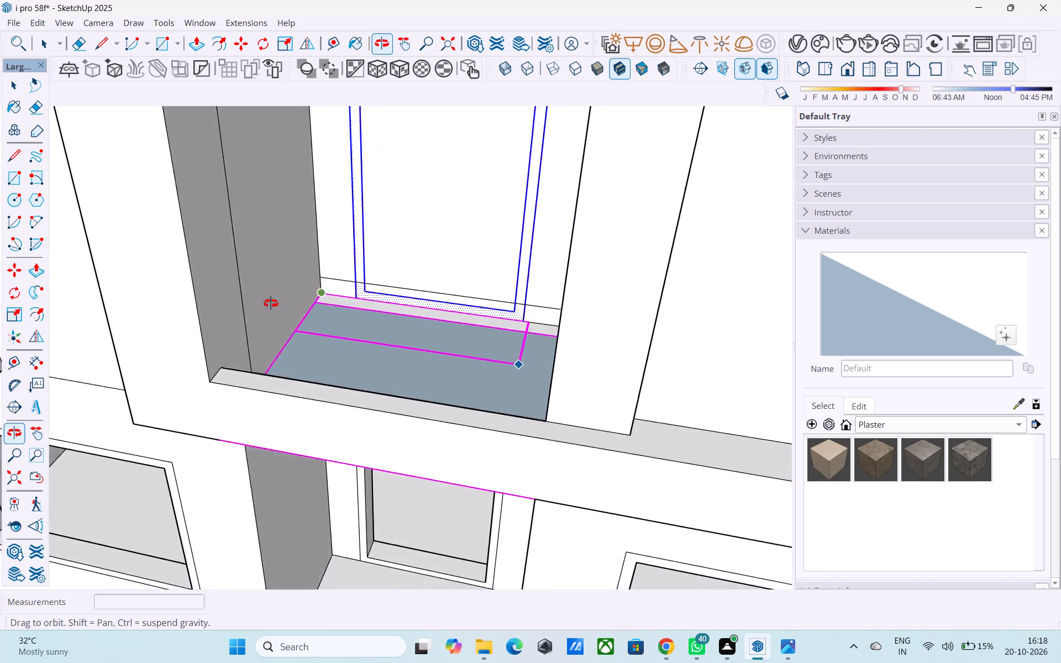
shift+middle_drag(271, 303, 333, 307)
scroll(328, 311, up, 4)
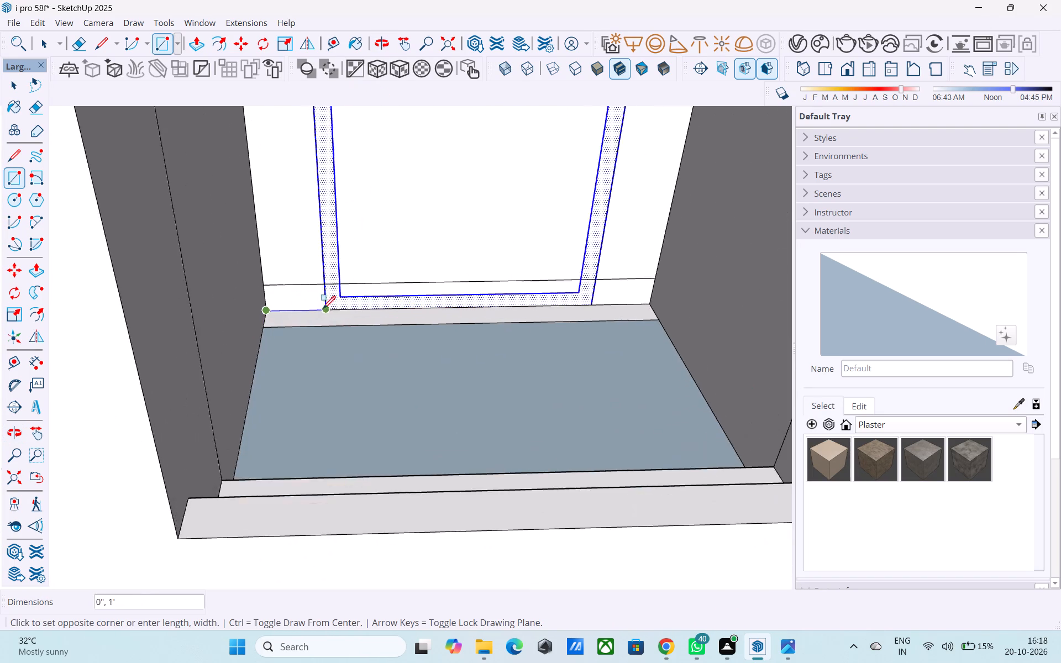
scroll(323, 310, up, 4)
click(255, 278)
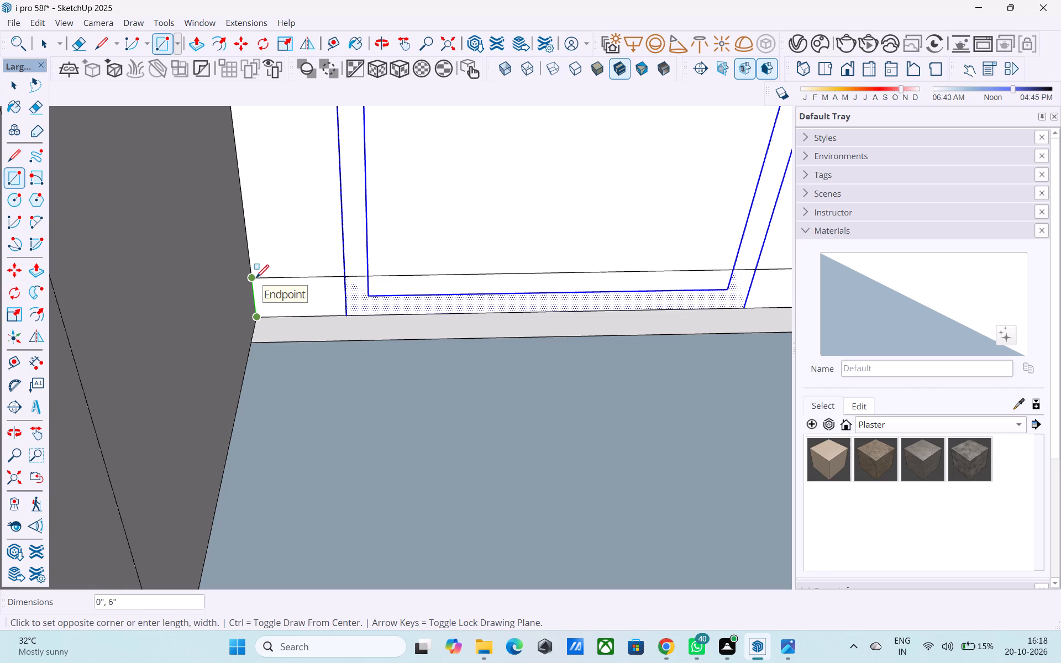
Draw a 6' 6" by 4' 6" rectangular floor in the upper-floor recess, level with the line 6" up its back wall.
key(r)
click(256, 279)
scroll(263, 285, down, 10)
middle_drag(316, 328, 516, 386)
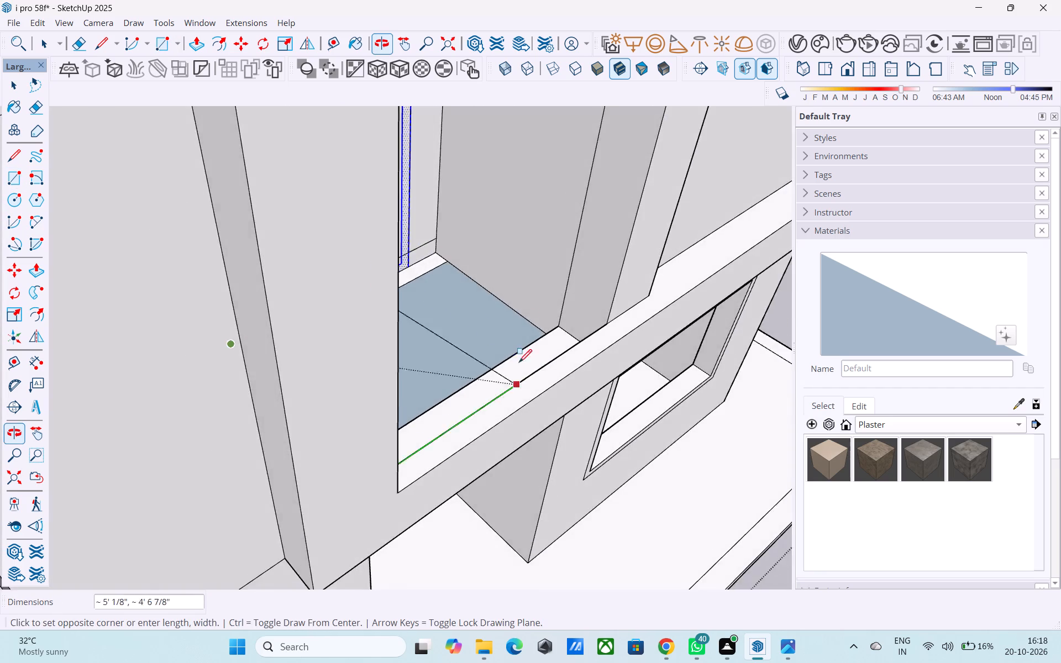
scroll(521, 350, up, 14)
middle_drag(508, 350, 696, 351)
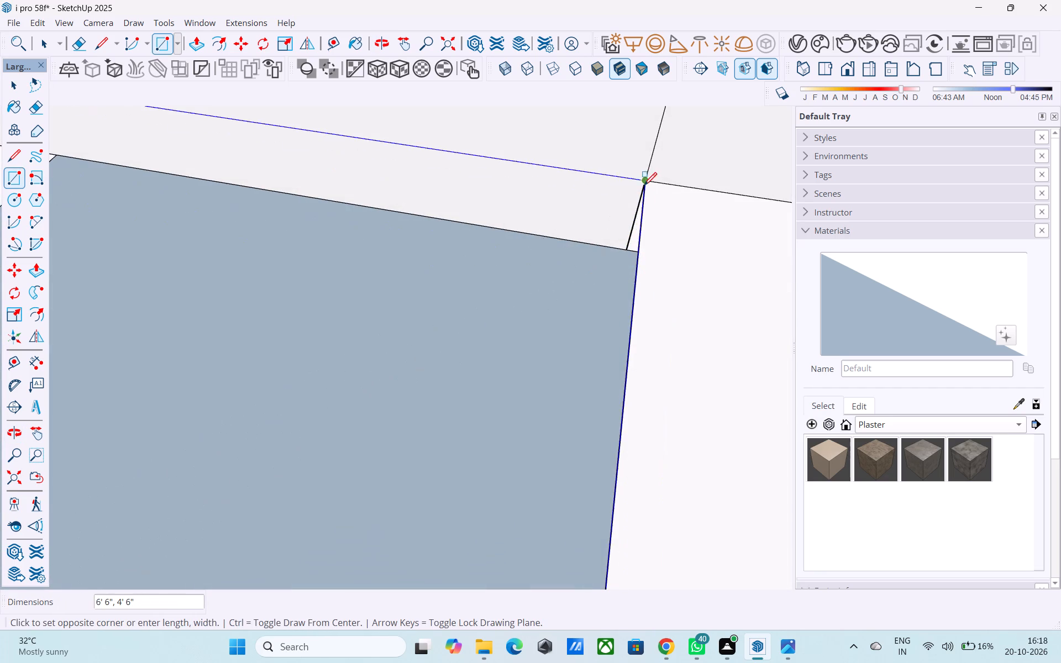
click(645, 185)
Delete the edge separating the upper recess's new floor from the sill strip along its front.
middle_drag(673, 214, 366, 209)
scroll(428, 262, down, 2)
scroll(453, 287, up, 1)
scroll(471, 300, down, 1)
scroll(476, 303, up, 1)
scroll(487, 307, down, 16)
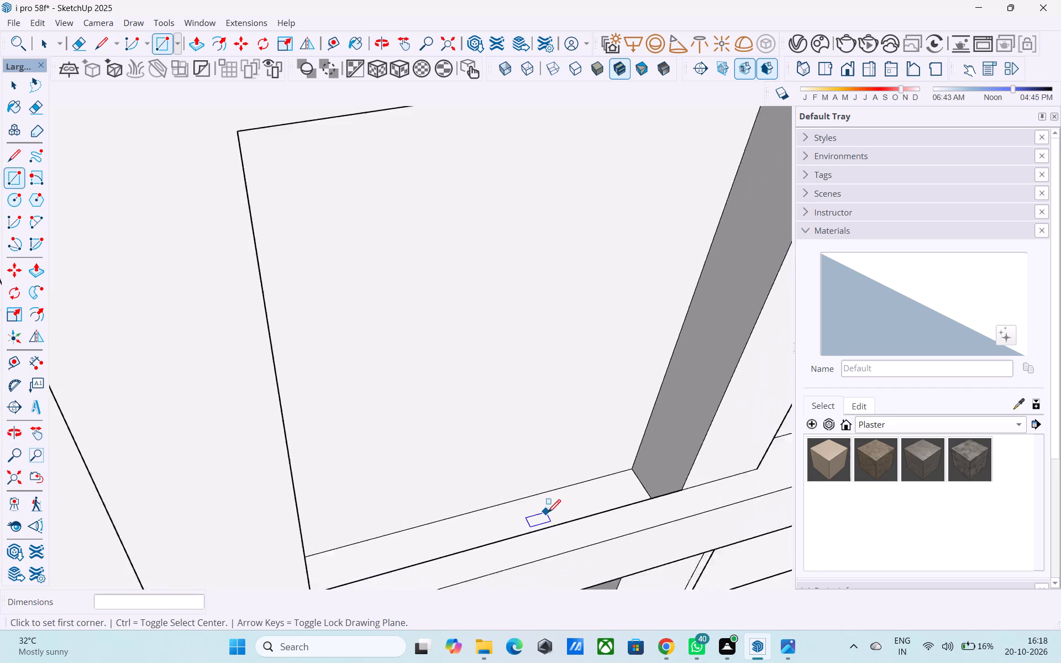
scroll(548, 514, down, 6)
middle_drag(524, 486, 459, 433)
key(space)
click(442, 389)
key(Delete)
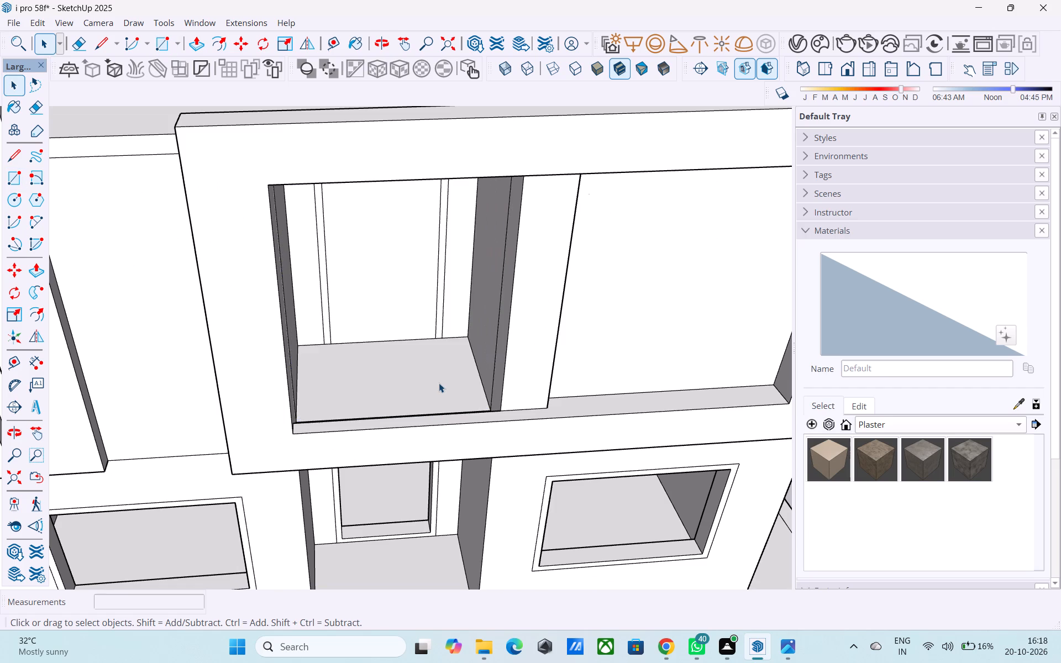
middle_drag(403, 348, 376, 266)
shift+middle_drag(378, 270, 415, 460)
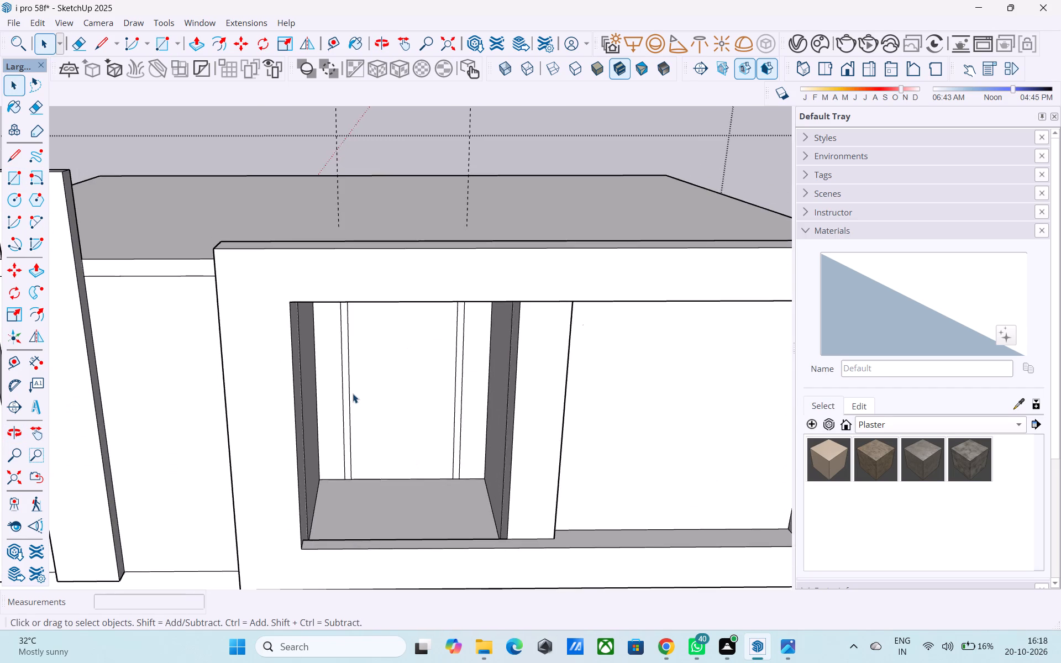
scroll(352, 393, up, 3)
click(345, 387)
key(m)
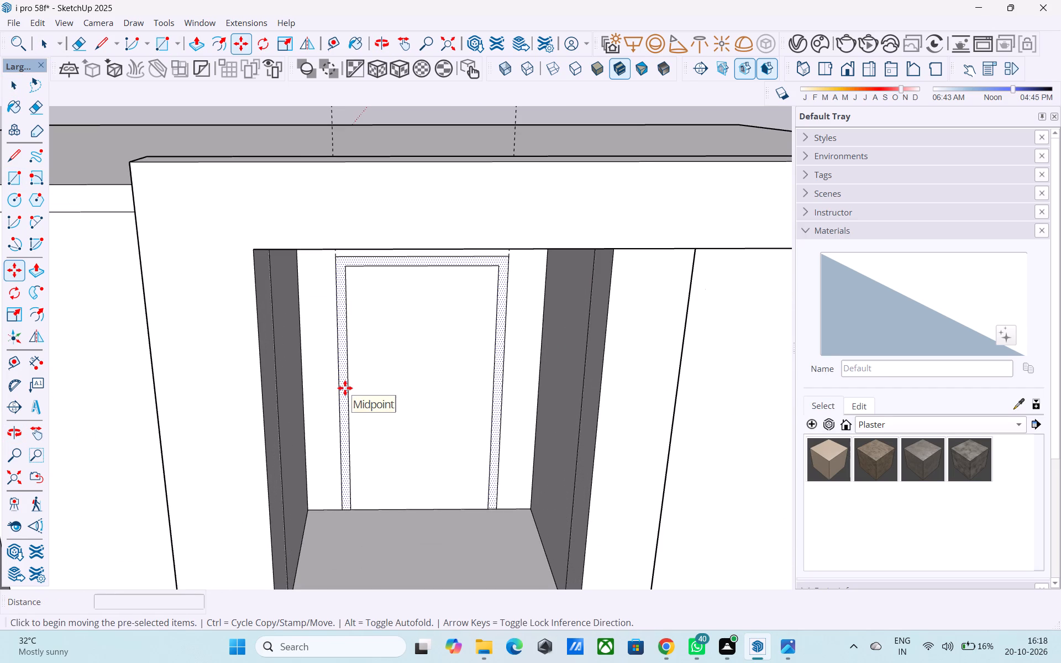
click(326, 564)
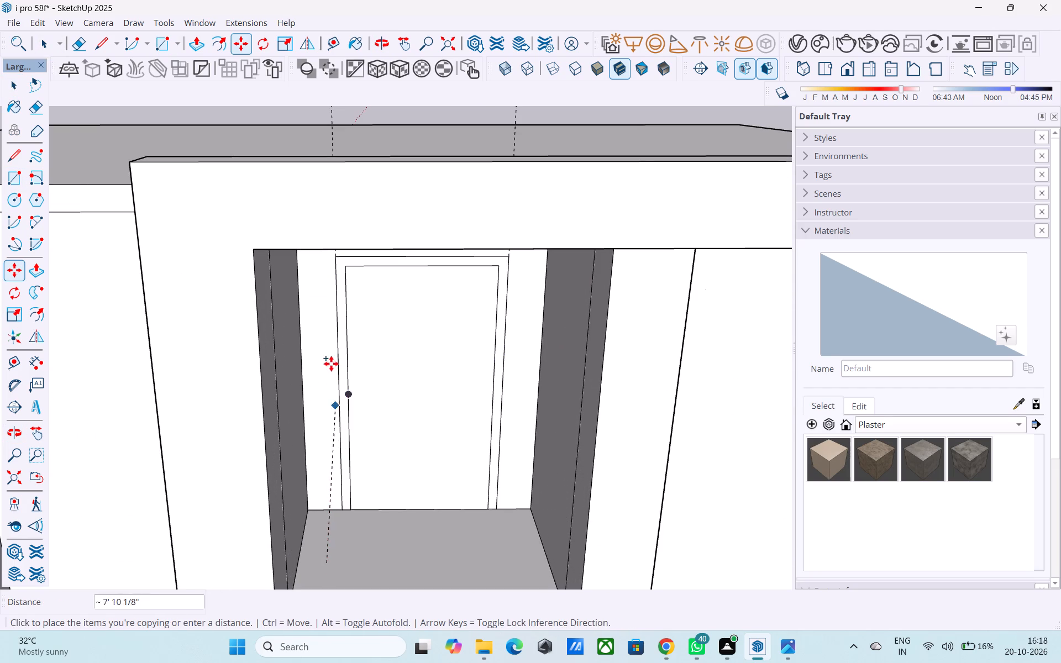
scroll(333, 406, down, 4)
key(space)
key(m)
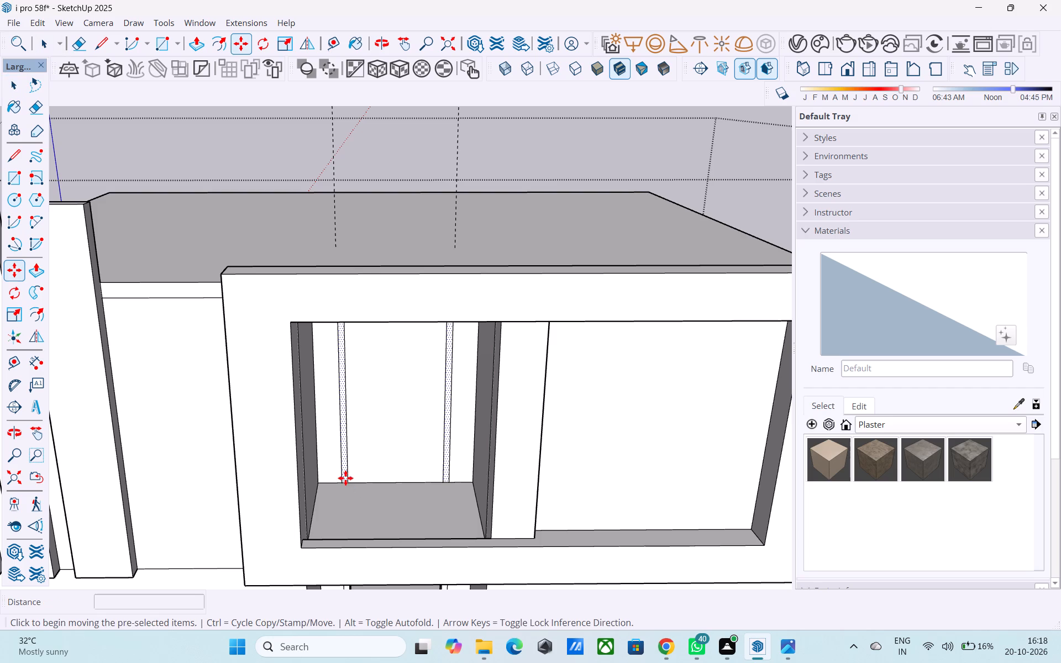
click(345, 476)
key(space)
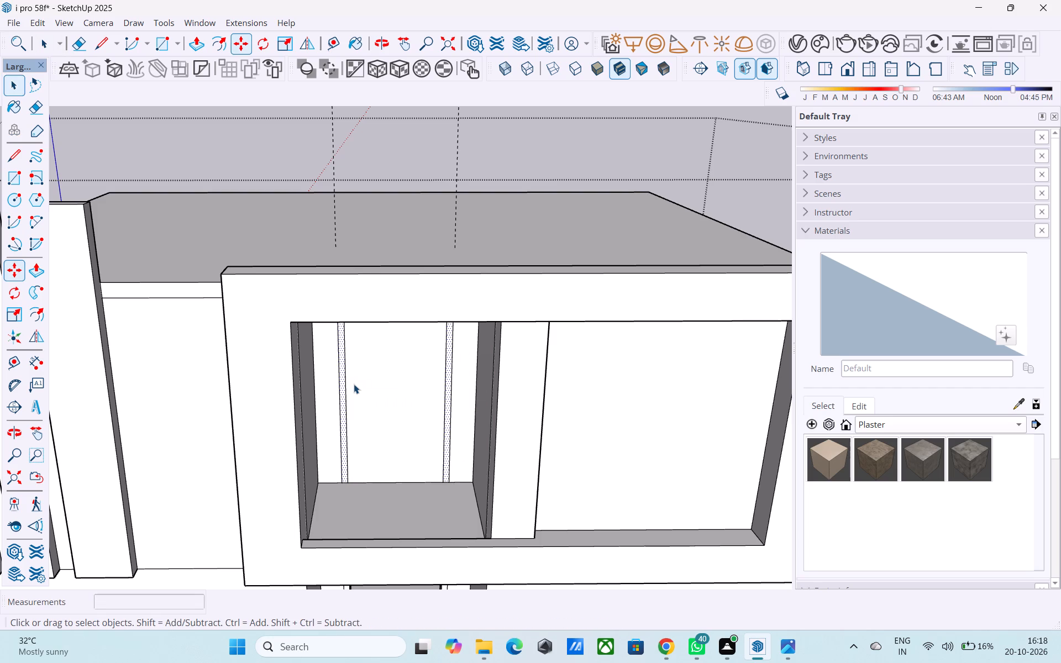
Erase the copied door frame's outlines from the back wall of the upper-floor recess.
scroll(354, 385, down, 5)
shift+middle_drag(357, 394, 370, 400)
scroll(376, 415, up, 4)
scroll(376, 420, down, 3)
shift+middle_drag(375, 422, 386, 361)
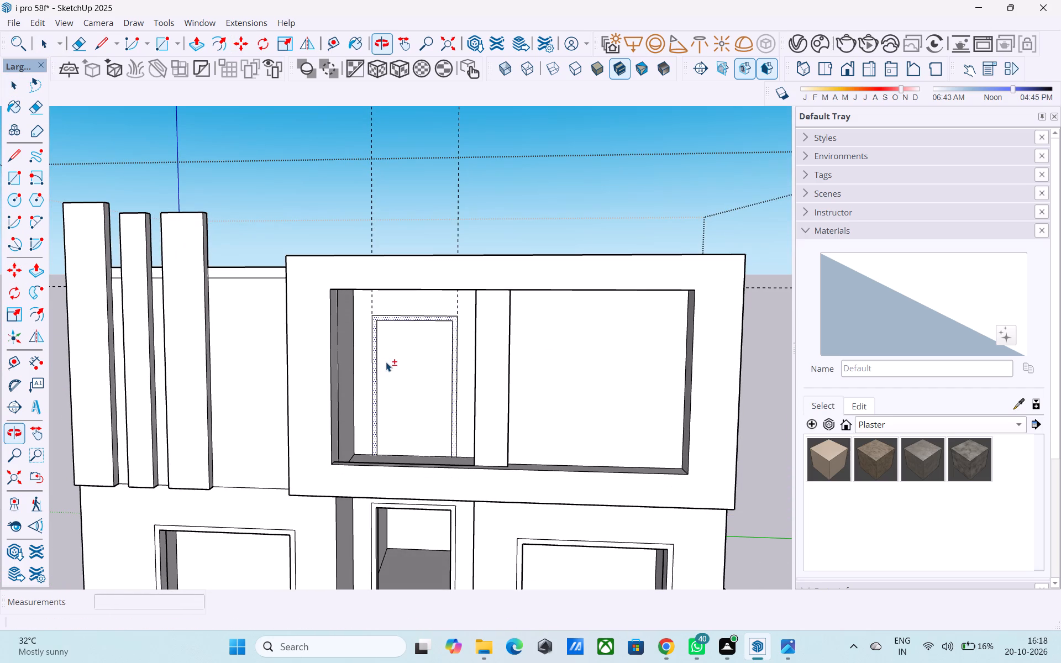
key(e)
drag(401, 311, 369, 335)
drag(458, 372, 442, 375)
scroll(389, 343, down, 6)
scroll(426, 492, up, 6)
key(space)
Copy the ground-floor entrance door frame up to the upper recess, aligning the back wall's lower corner with the corner at the raised floor.
scroll(339, 385, up, 4)
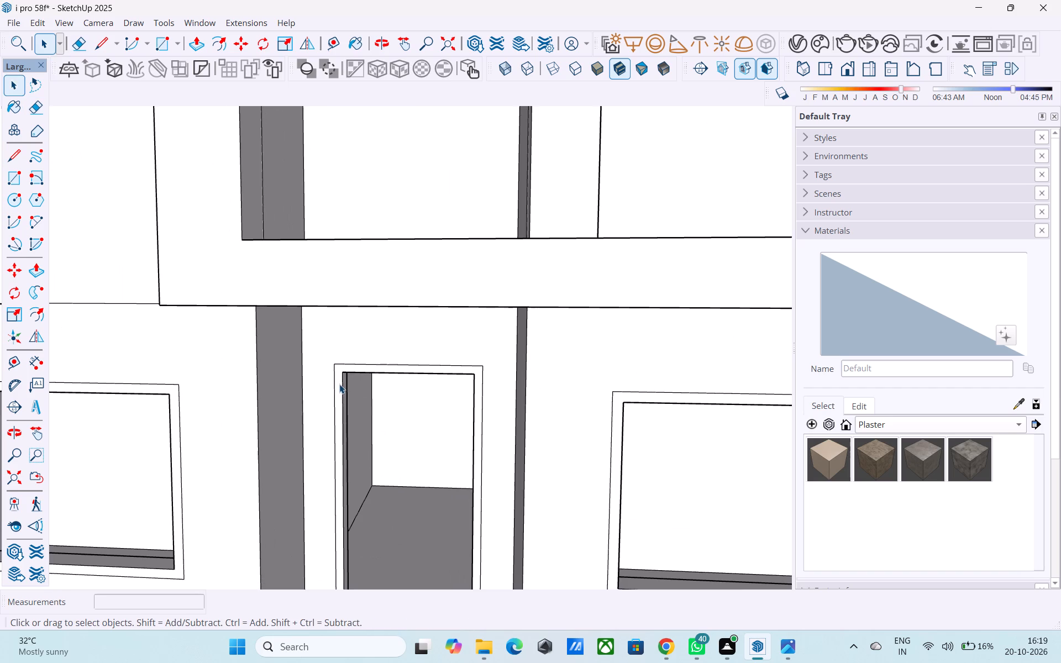
click(339, 383)
key(m)
scroll(348, 441, down, 5)
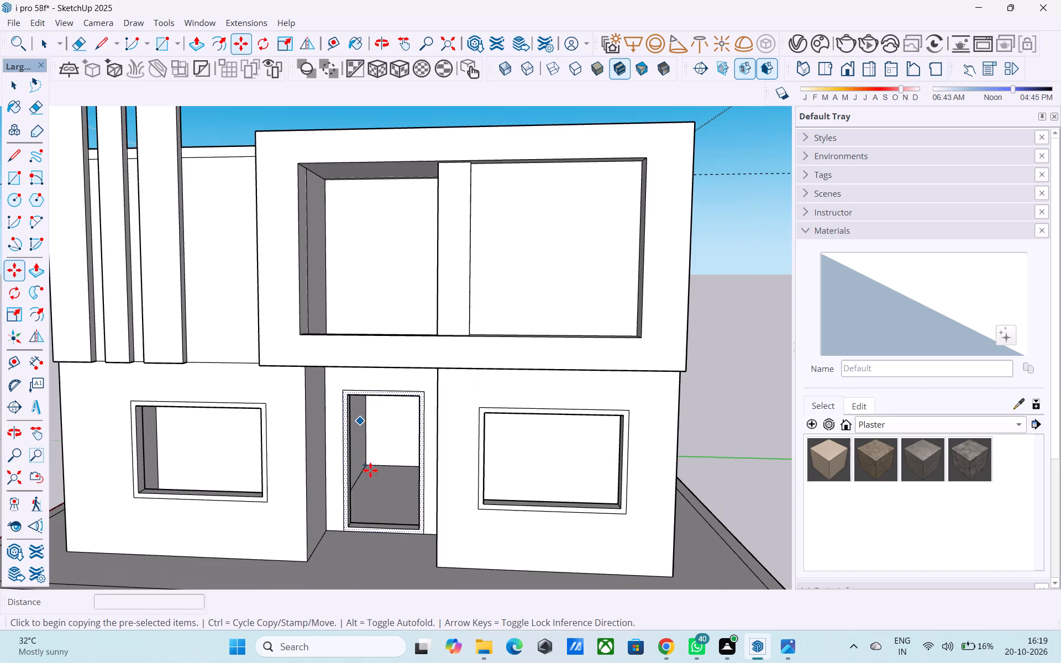
scroll(348, 562, up, 7)
click(317, 517)
scroll(347, 352, down, 4)
shift+middle_drag(341, 365, 373, 613)
scroll(344, 457, up, 7)
click(363, 475)
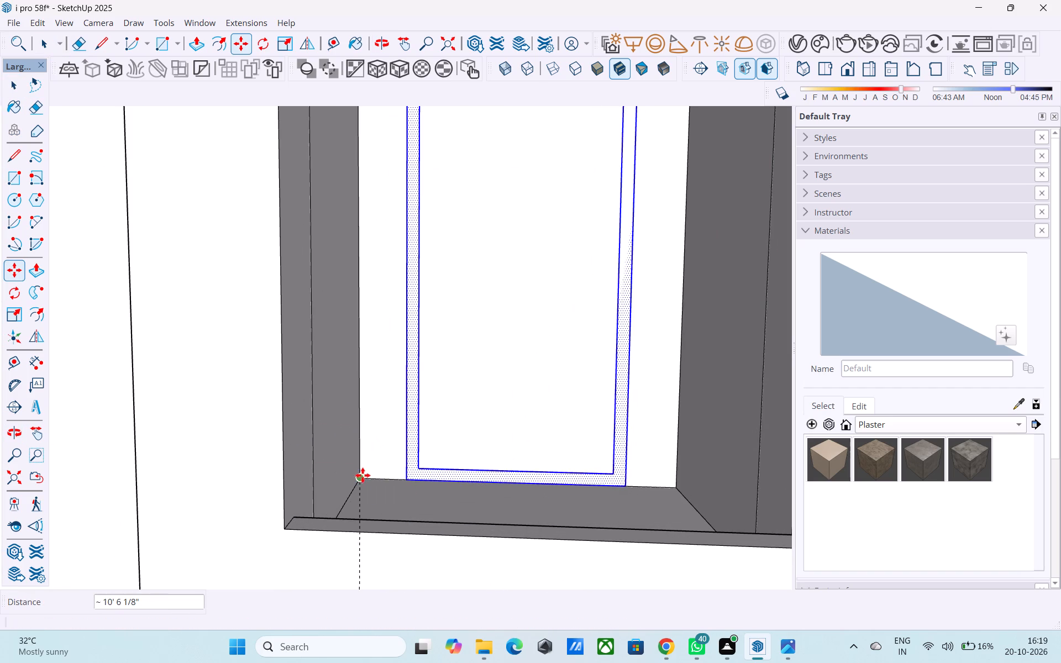
Examine the copied balcony door frame and the upper-floor recess from the front, from below and from above.
scroll(363, 467, down, 6)
middle_drag(371, 463, 322, 460)
scroll(310, 455, down, 5)
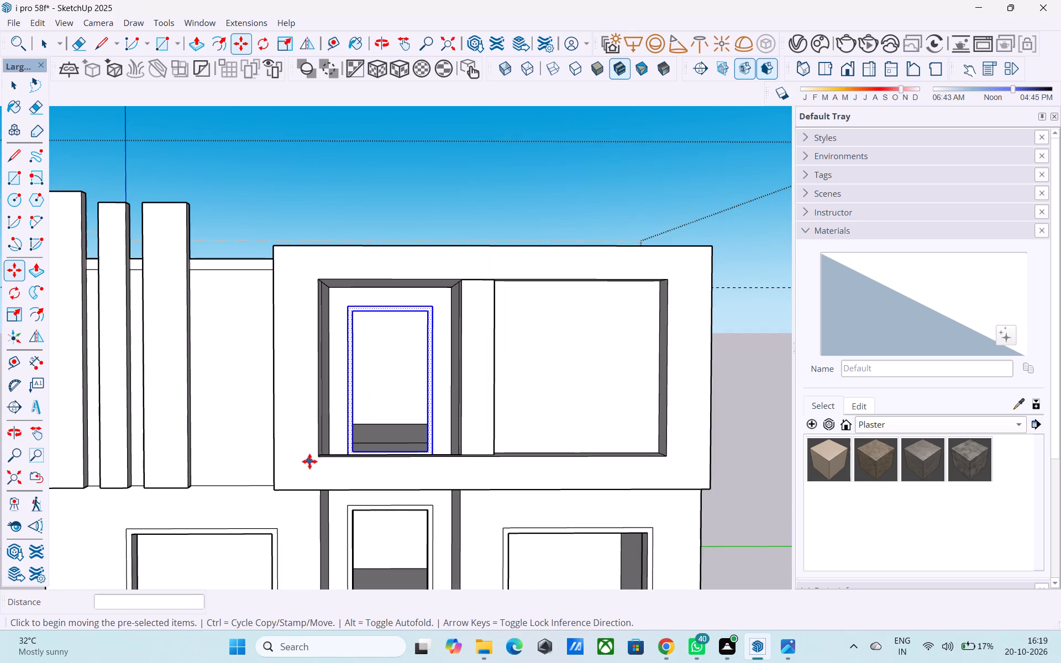
scroll(288, 462, down, 5)
middle_drag(554, 465, 489, 351)
scroll(437, 295, up, 6)
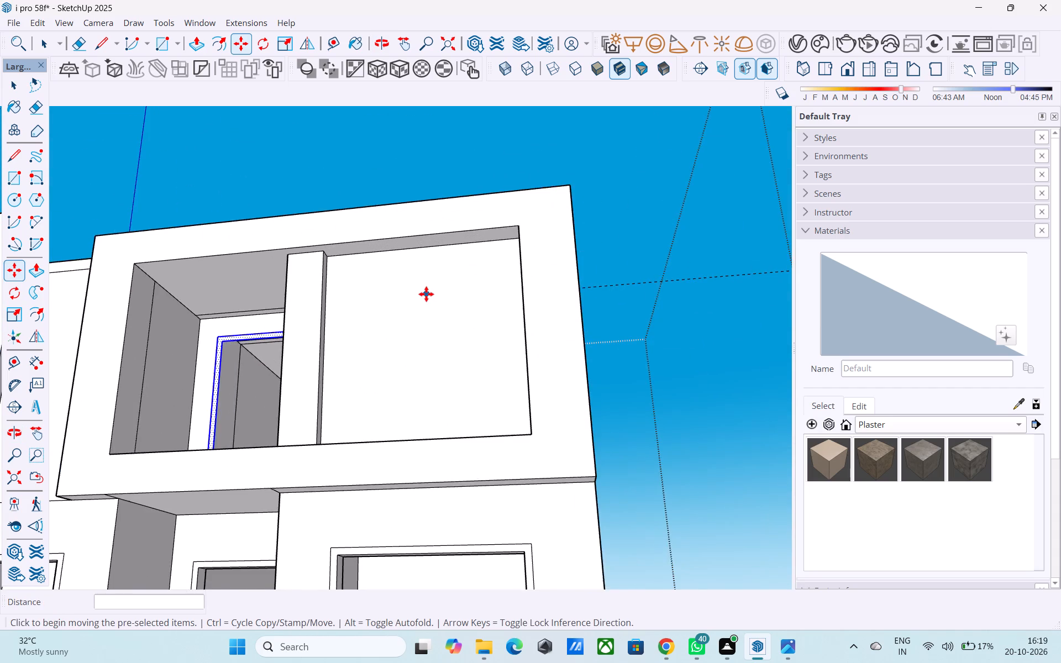
scroll(426, 294, down, 4)
middle_drag(412, 298, 487, 455)
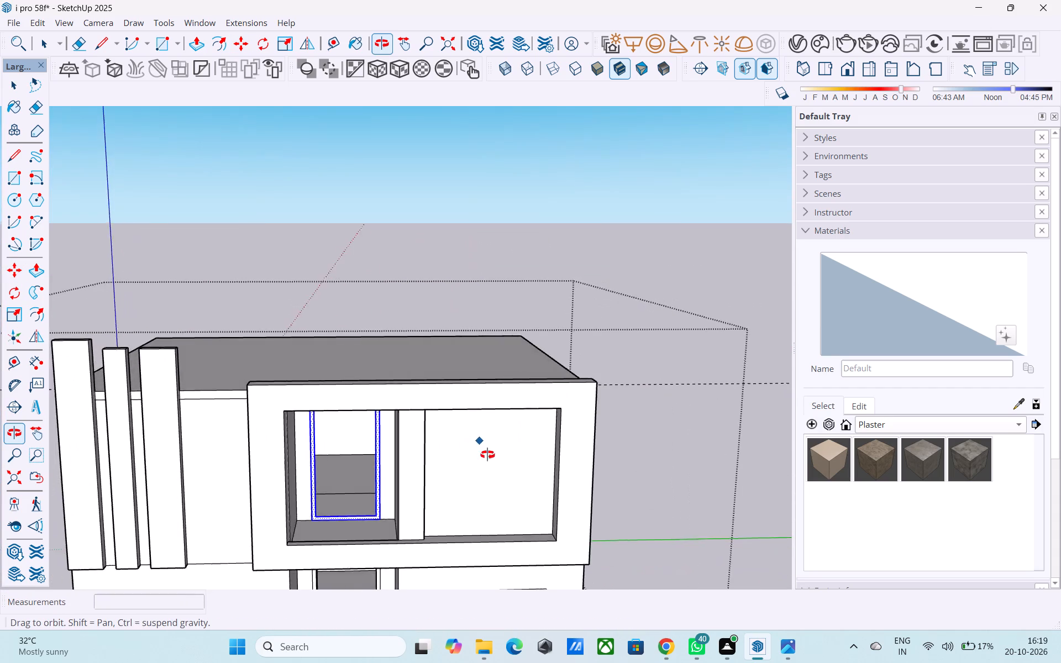
middle_drag(487, 455, 487, 455)
scroll(489, 455, up, 6)
key(space)
scroll(492, 444, down, 2)
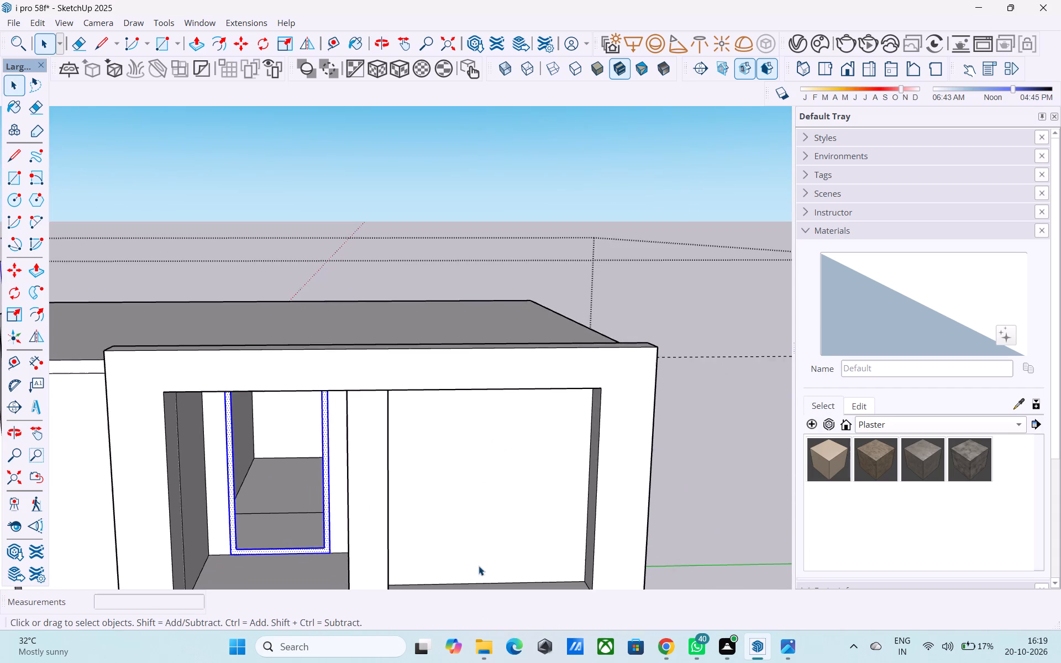
Offset the square panel face beside the upper-floor pillar inward by 3" to form a frame border.
middle_drag(479, 566, 471, 541)
shift+middle_drag(433, 485, 406, 569)
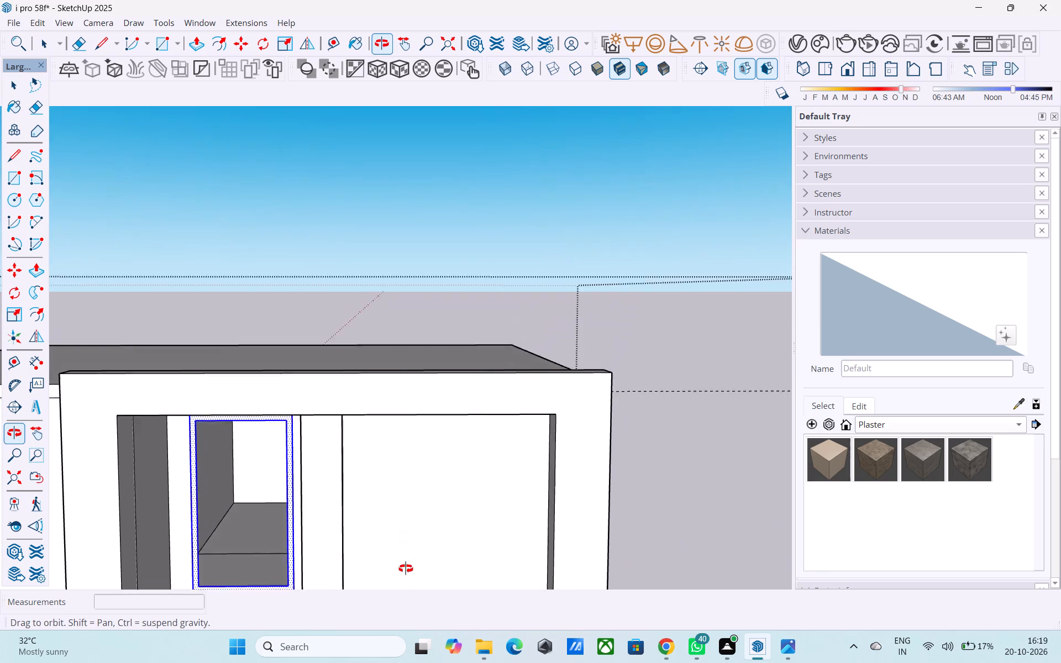
shift+middle_drag(406, 569, 394, 522)
shift+middle_drag(406, 456, 396, 493)
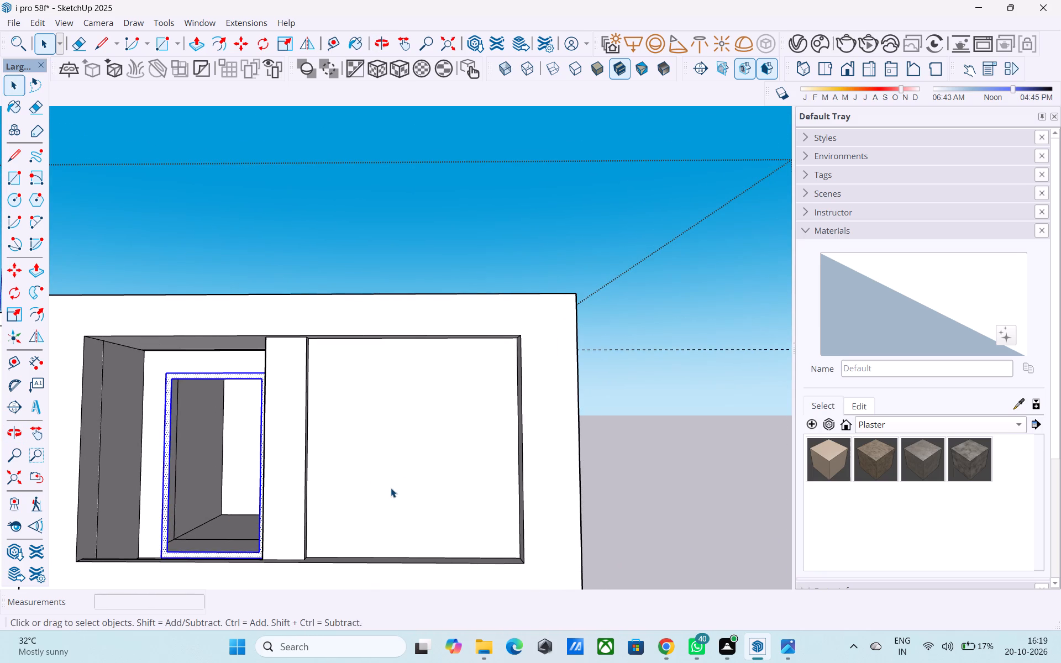
click(391, 488)
key(f)
click(391, 488)
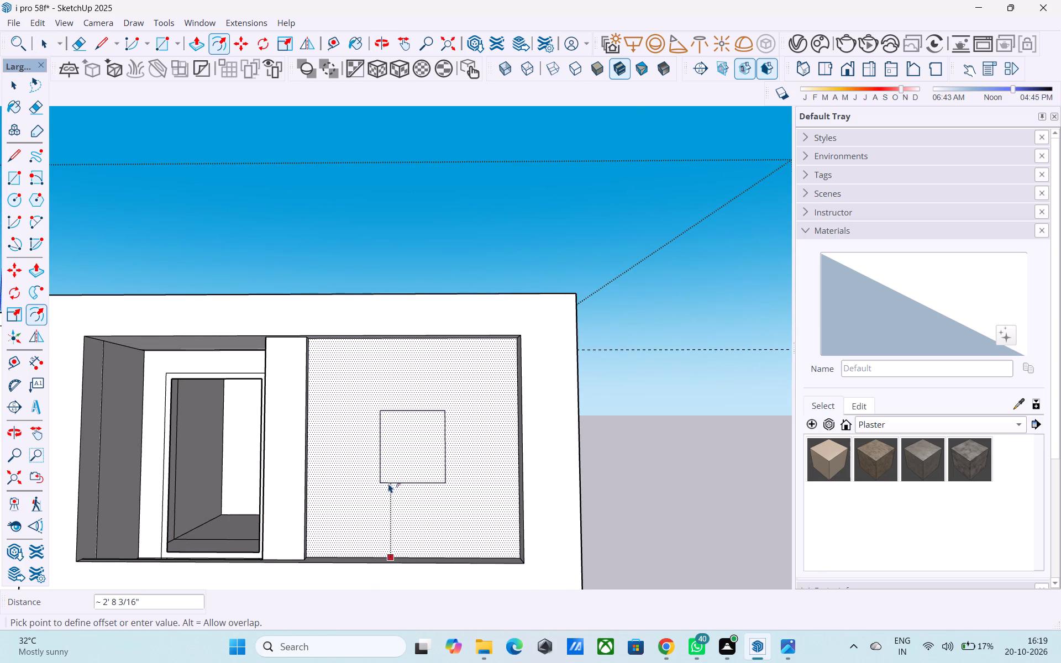
text(3")
key(Return)
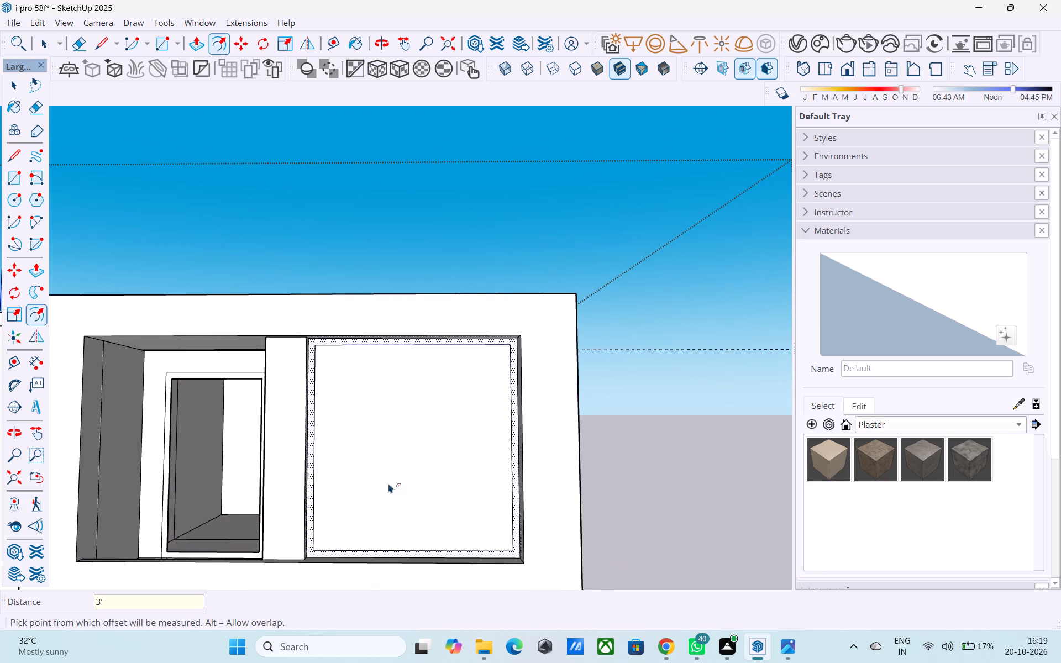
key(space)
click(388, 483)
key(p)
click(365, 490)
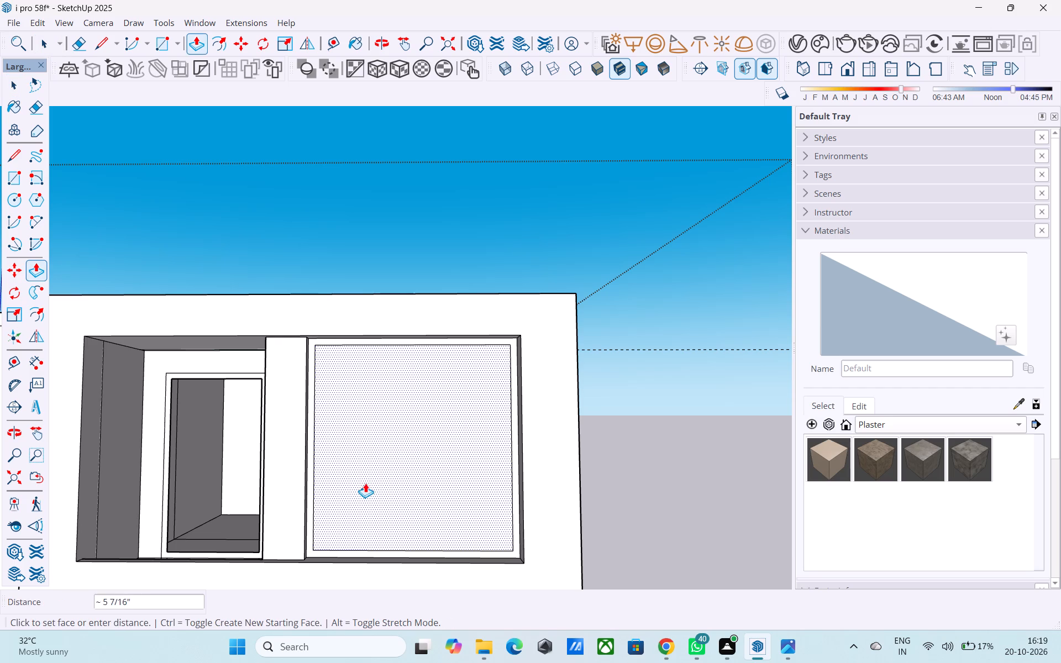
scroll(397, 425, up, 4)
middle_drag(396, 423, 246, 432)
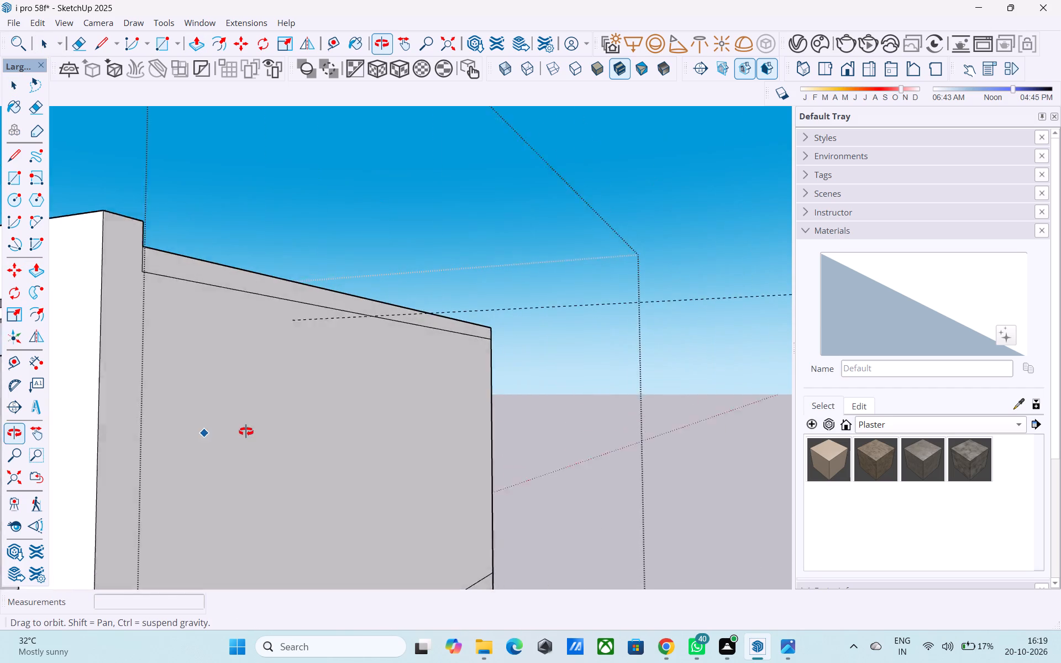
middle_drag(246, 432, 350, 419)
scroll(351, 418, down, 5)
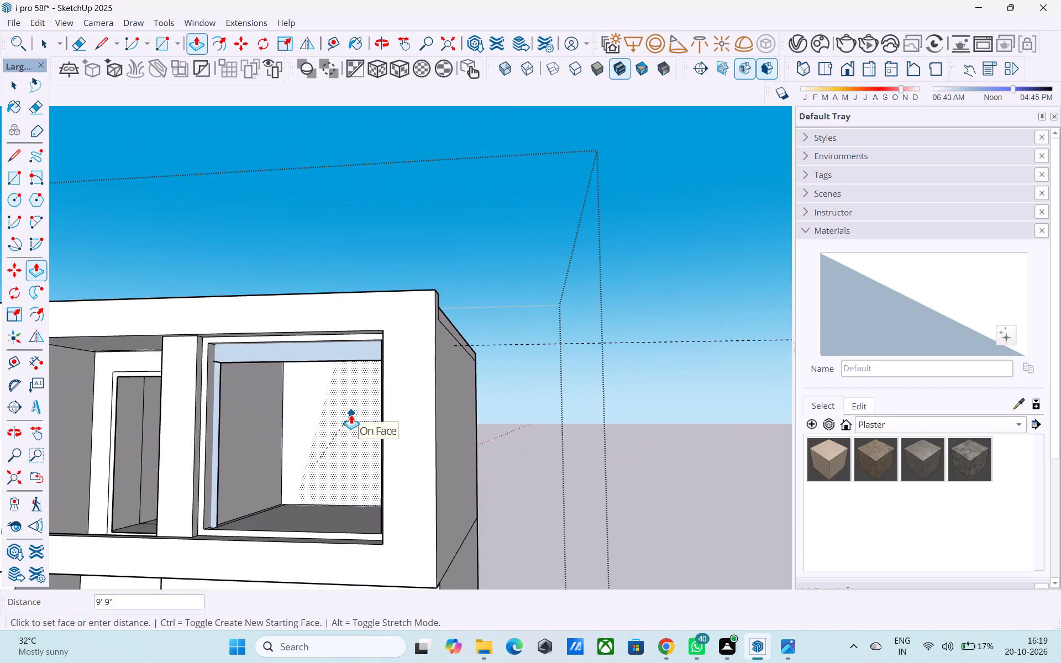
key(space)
Push the panel face inside the 3" border inward to recess it behind the frame.
click(300, 429)
key(p)
click(300, 429)
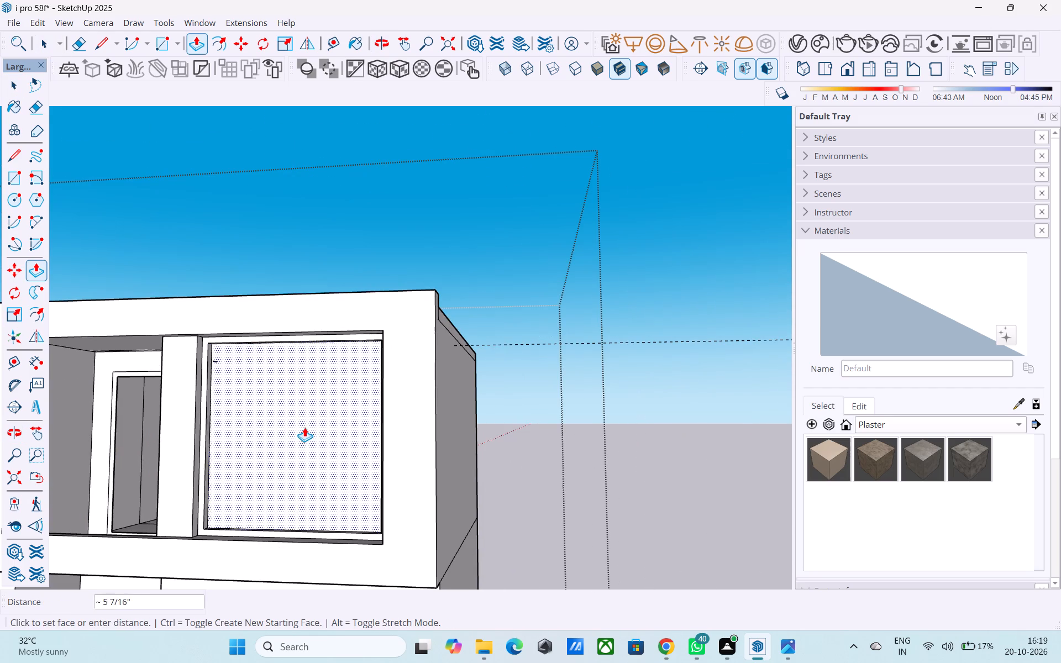
click(310, 417)
key(space)
Erase the recessed face's boundary edges and the short stray line near the recess's upper corner.
middle_drag(288, 417, 229, 407)
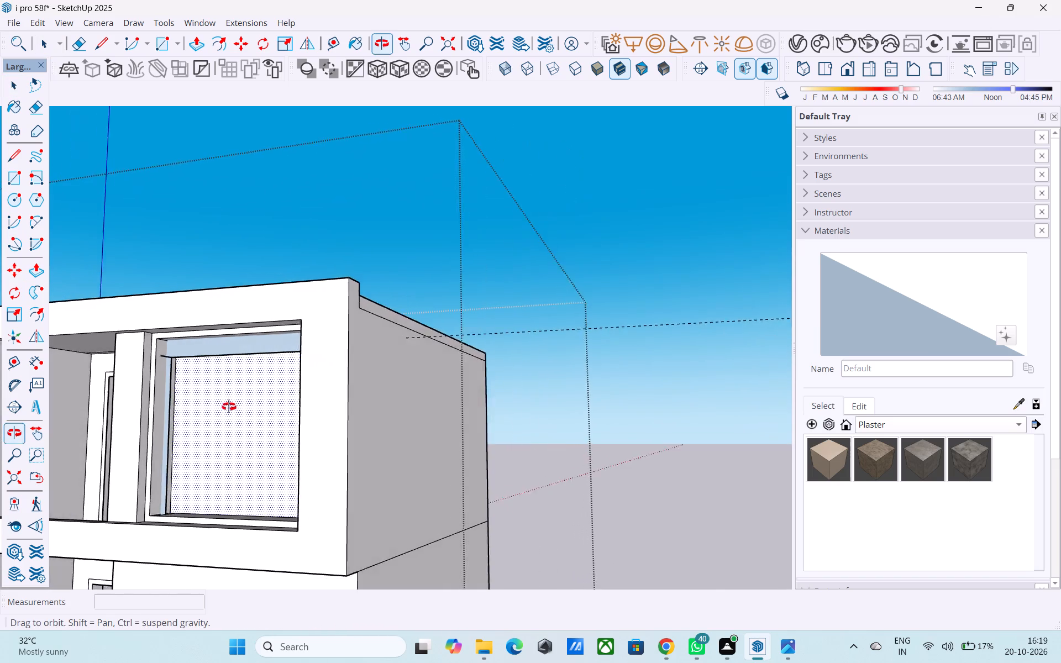
middle_drag(229, 407, 225, 404)
scroll(172, 375, up, 5)
middle_drag(191, 375, 183, 364)
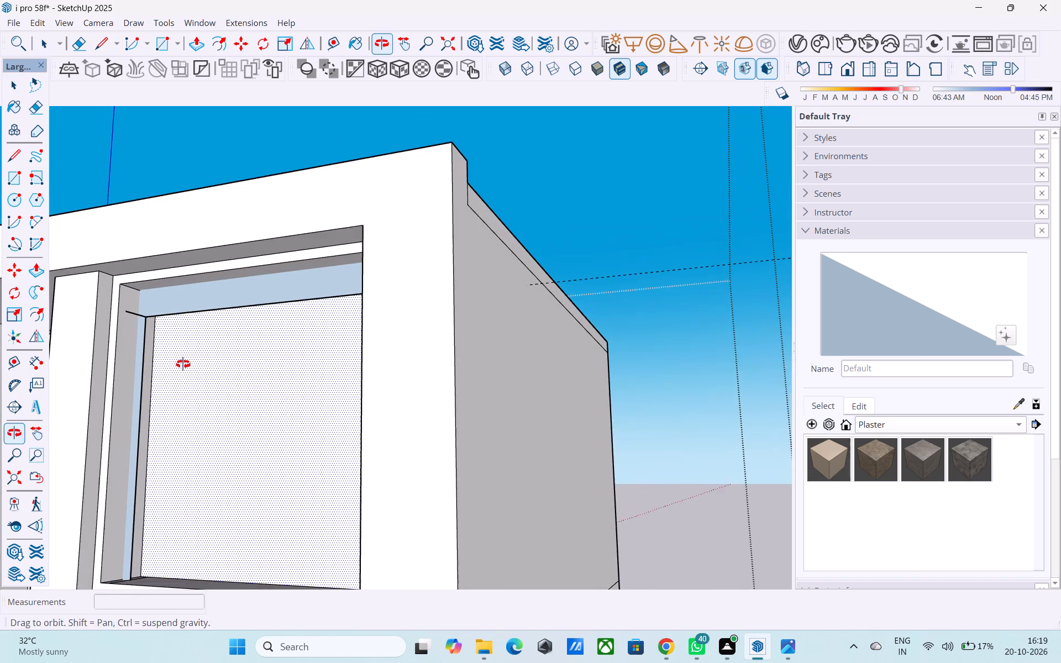
middle_drag(183, 364, 183, 364)
key(e)
scroll(180, 359, up, 1)
click(142, 319)
click(150, 311)
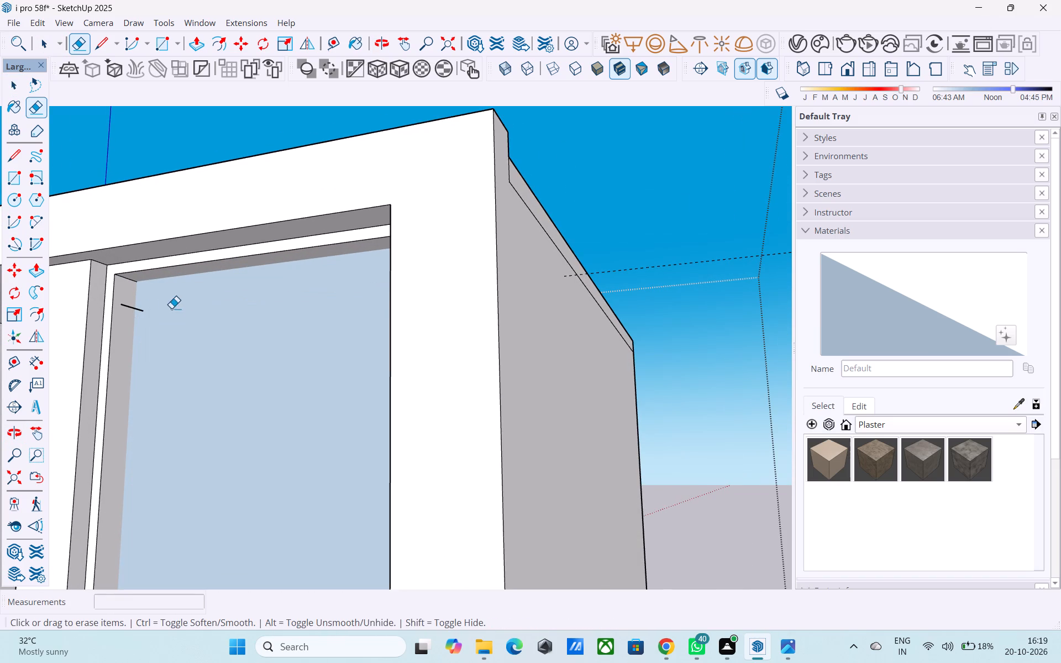
click(143, 310)
Delete the leftover face closing the recess inside the framed opening.
middle_drag(190, 341, 436, 388)
scroll(437, 389, down, 3)
key(space)
click(351, 416)
key(Delete)
Bring the recessed panel flush with its frame and push it inward 9' 9" with Push/Pull.
middle_drag(348, 415, 342, 414)
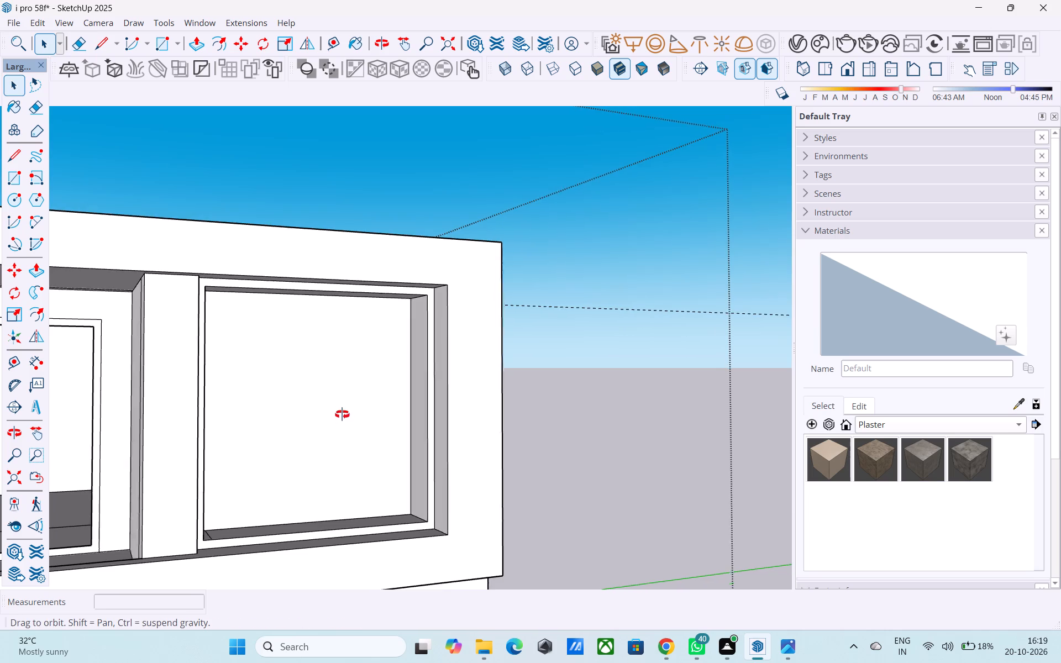
middle_drag(342, 414, 125, 429)
scroll(289, 395, down, 1)
middle_drag(302, 398, 303, 399)
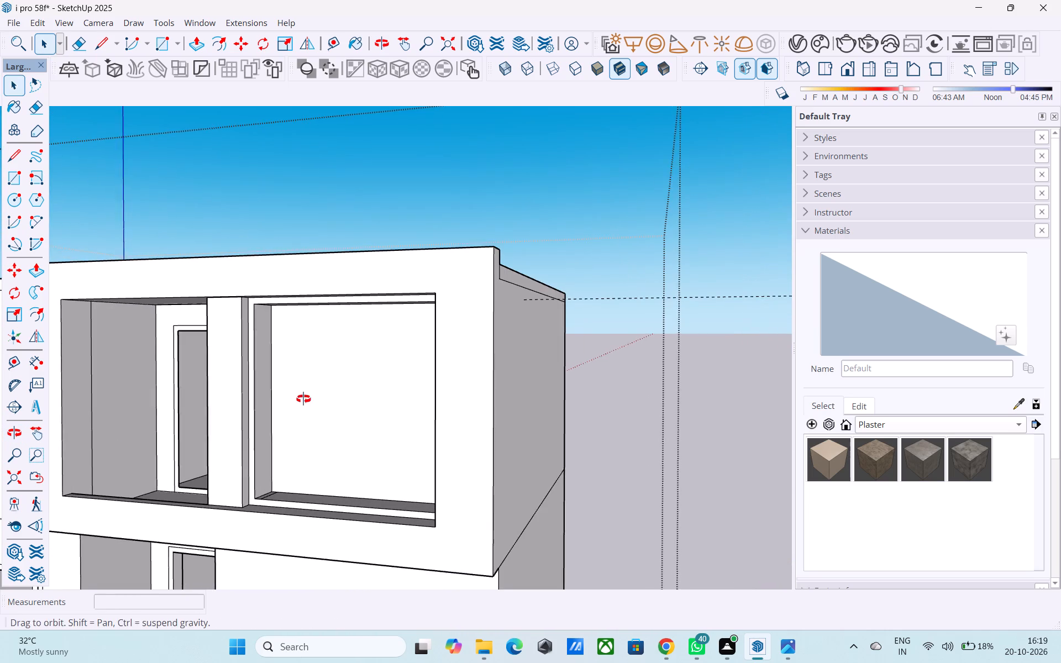
middle_drag(303, 399, 295, 388)
middle_drag(295, 387, 361, 335)
click(358, 372)
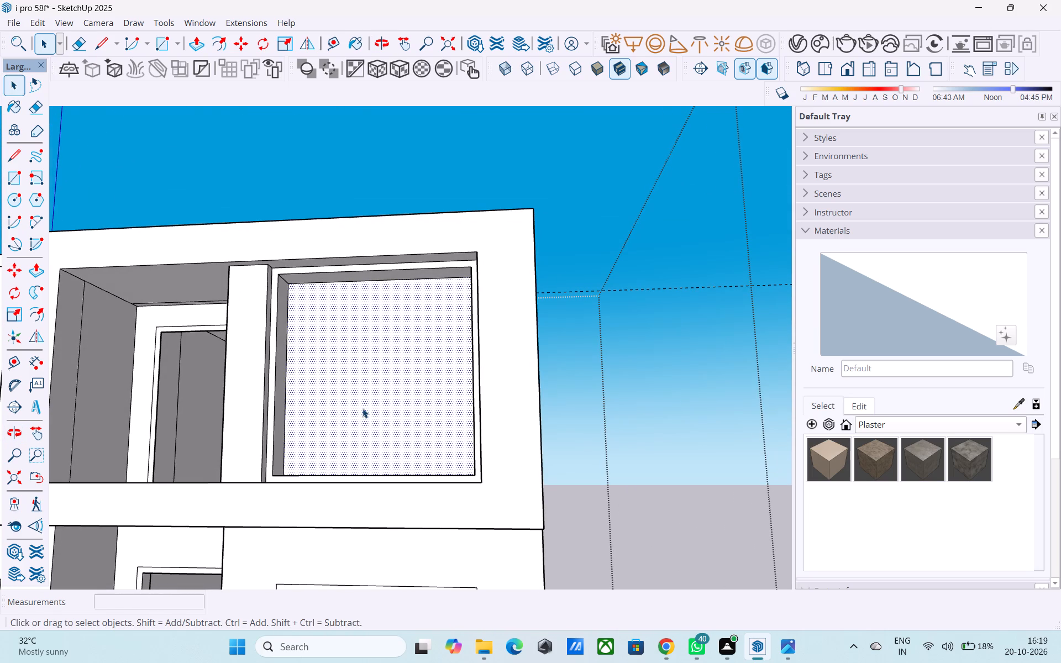
key(p)
click(363, 413)
click(371, 366)
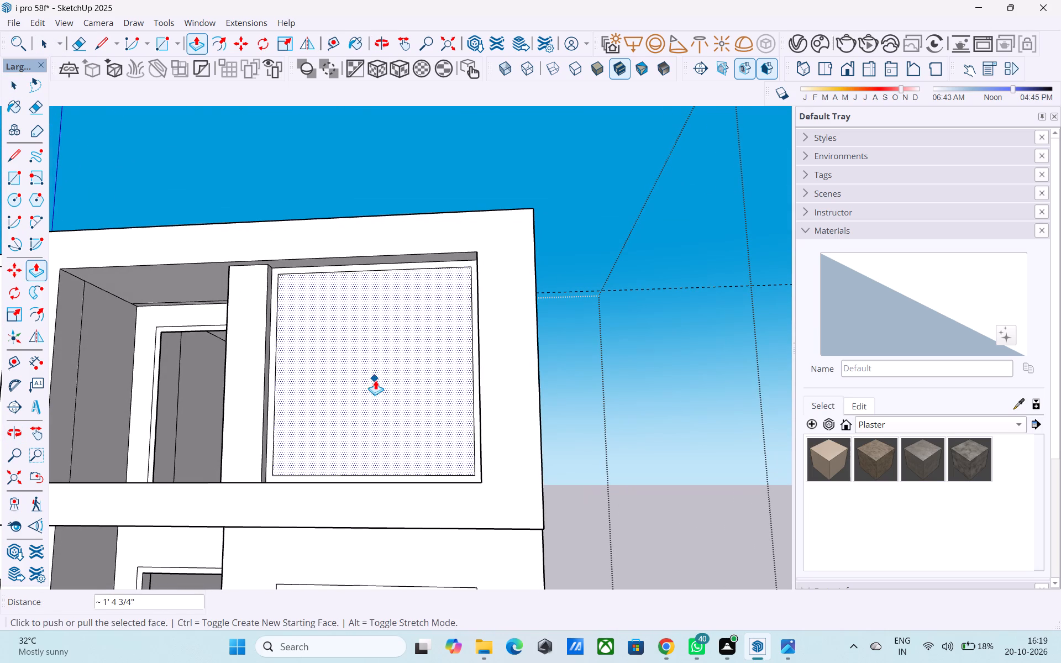
click(375, 380)
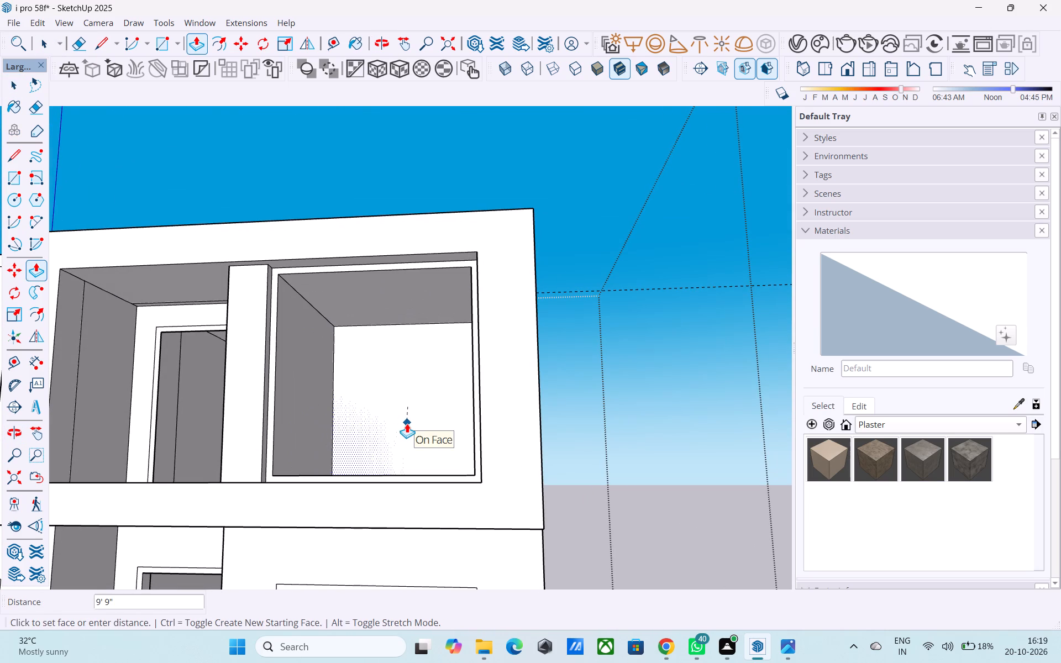
click(409, 421)
middle_drag(407, 432, 413, 473)
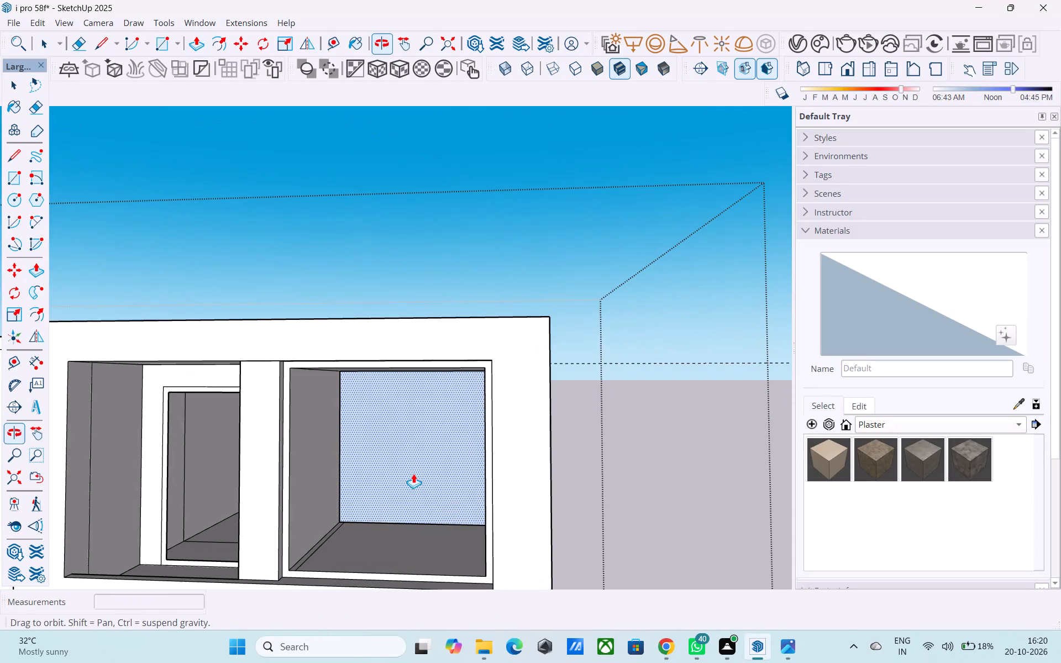
Delete the end face of the pushed-in opening.
key(space)
click(413, 470)
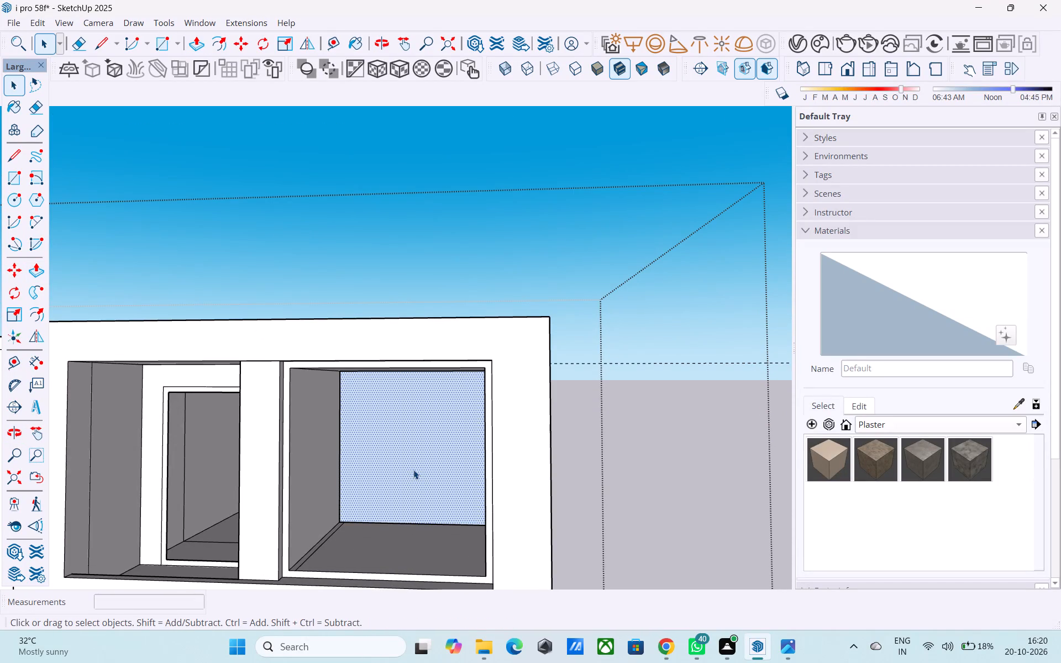
key(Delete)
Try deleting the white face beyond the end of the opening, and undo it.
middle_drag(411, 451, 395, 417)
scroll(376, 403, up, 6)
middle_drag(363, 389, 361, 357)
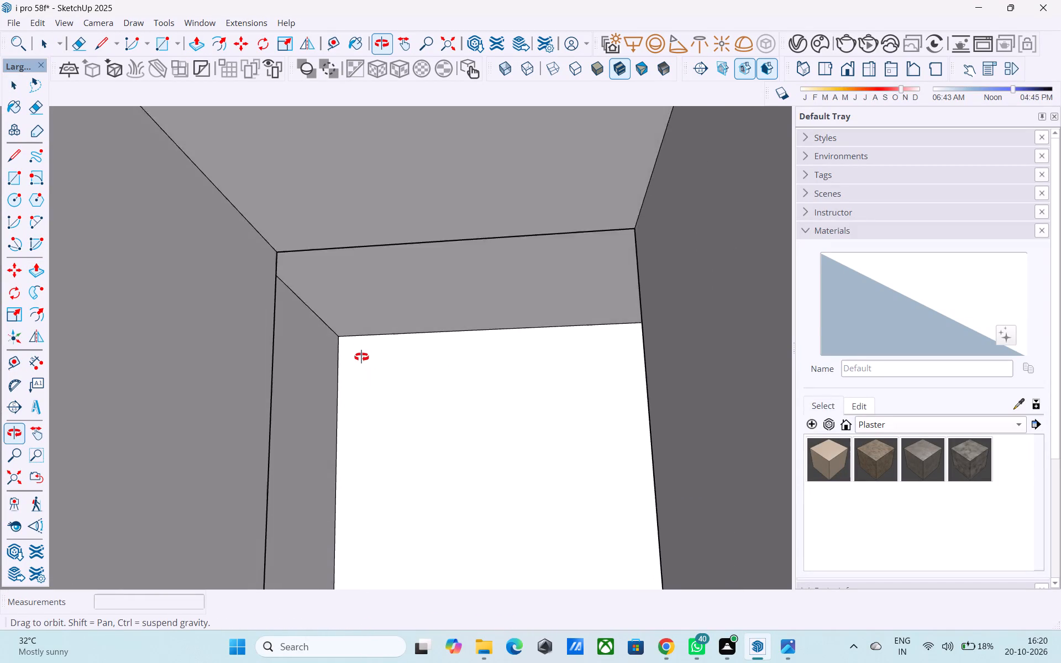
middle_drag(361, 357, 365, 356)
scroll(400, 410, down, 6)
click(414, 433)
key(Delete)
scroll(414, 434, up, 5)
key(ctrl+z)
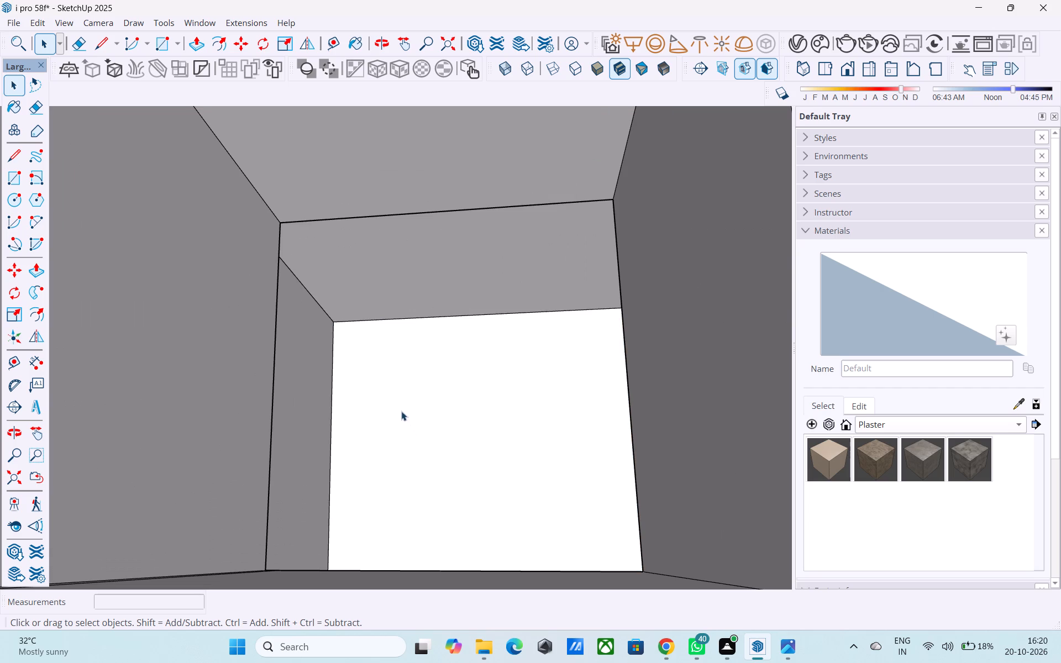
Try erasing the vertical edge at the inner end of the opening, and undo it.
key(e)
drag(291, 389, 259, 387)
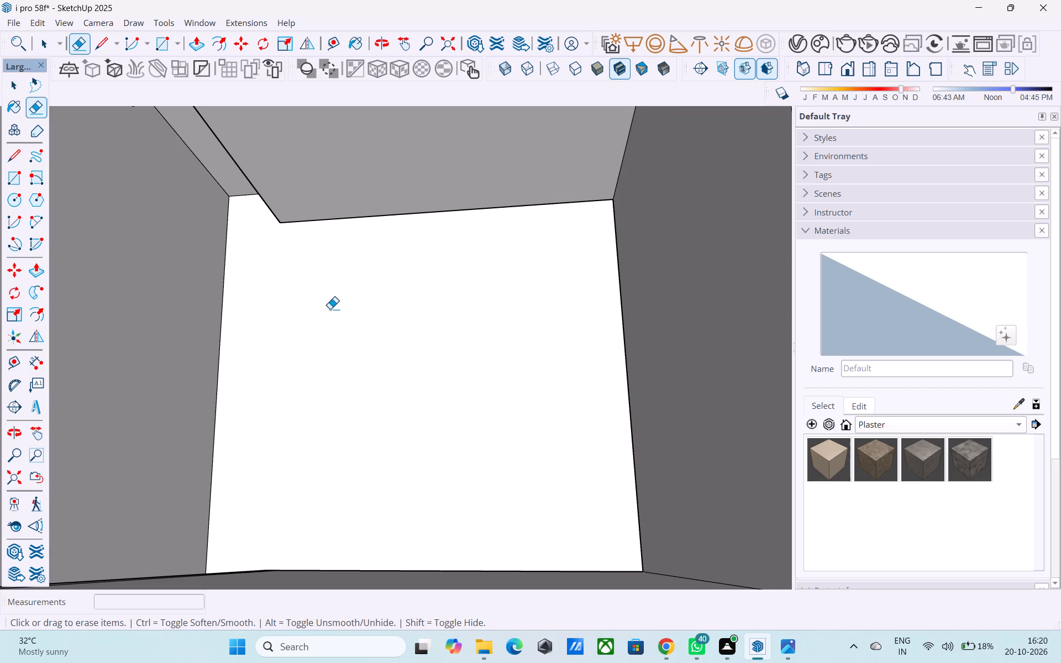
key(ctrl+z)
Examine the gap between the opening's inner end and the surrounding walls, including from inside the room.
scroll(337, 315, down, 3)
middle_drag(337, 318, 375, 370)
scroll(375, 368, up, 1)
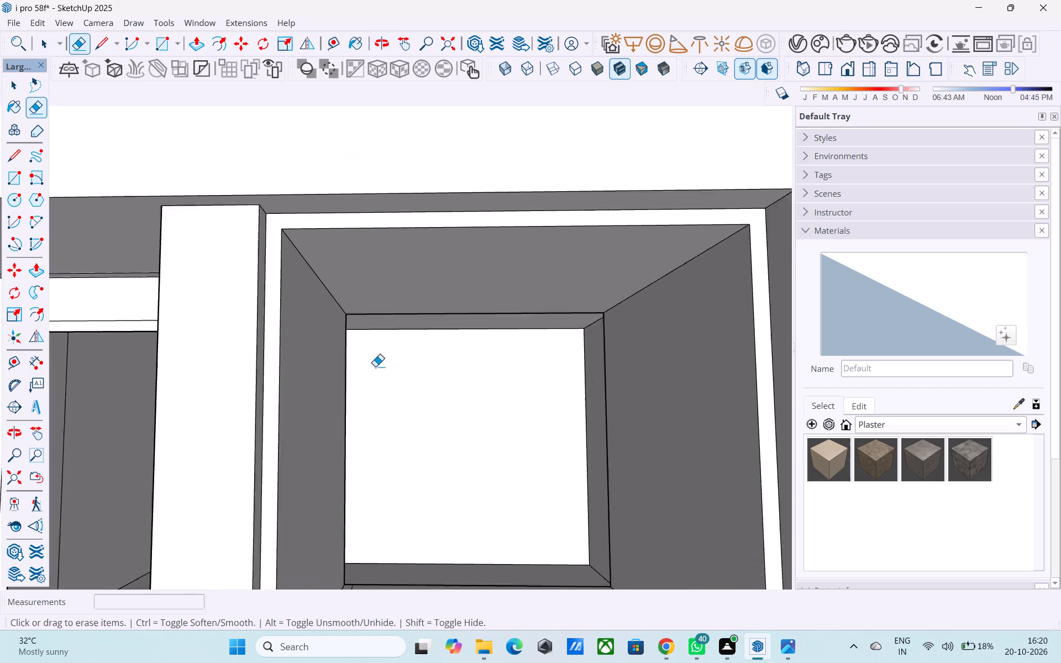
scroll(375, 366, up, 6)
middle_drag(337, 384, 274, 380)
scroll(244, 378, up, 3)
scroll(421, 333, down, 5)
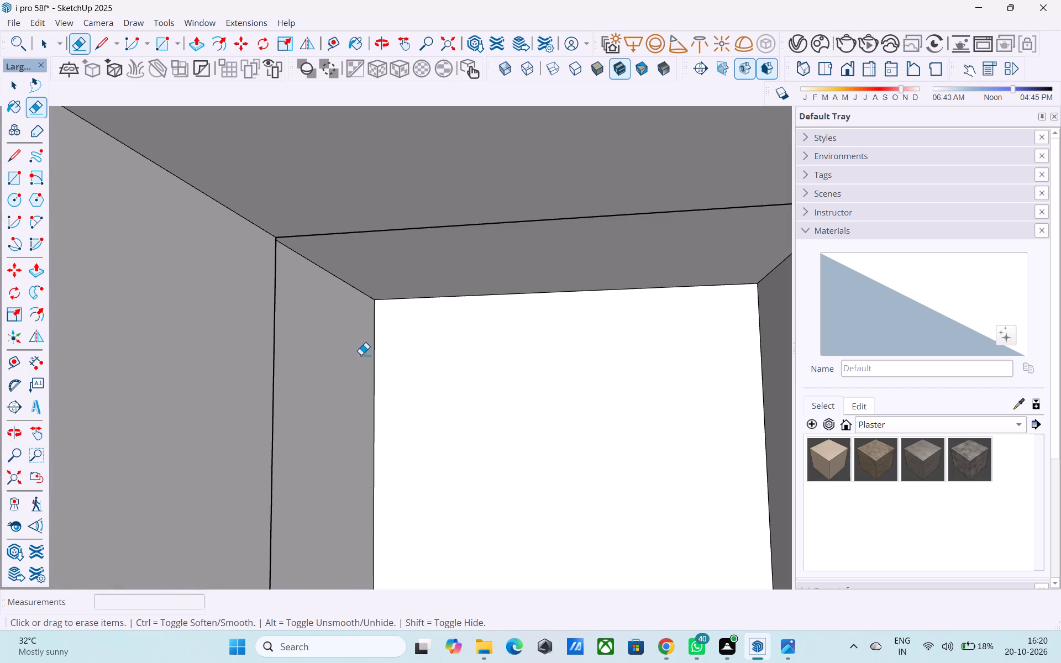
middle_drag(303, 365, 286, 361)
scroll(235, 343, up, 4)
middle_drag(231, 338, 0, 346)
middle_drag(405, 337, 285, 366)
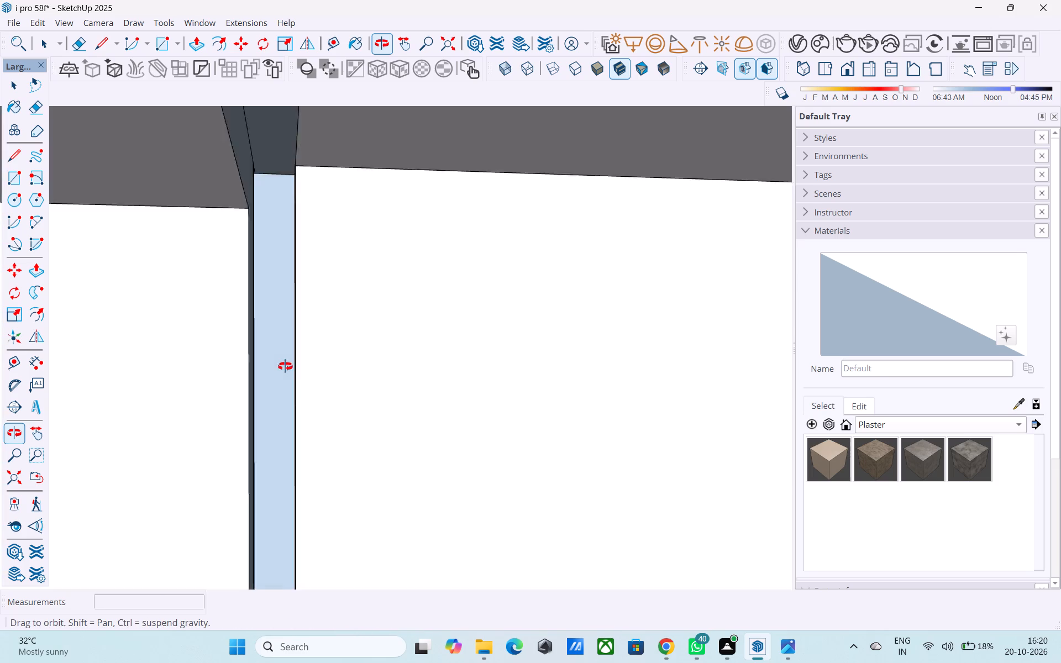
middle_drag(285, 366, 385, 357)
scroll(380, 355, up, 4)
middle_drag(354, 349, 0, 452)
scroll(299, 348, down, 4)
middle_drag(291, 361, 254, 356)
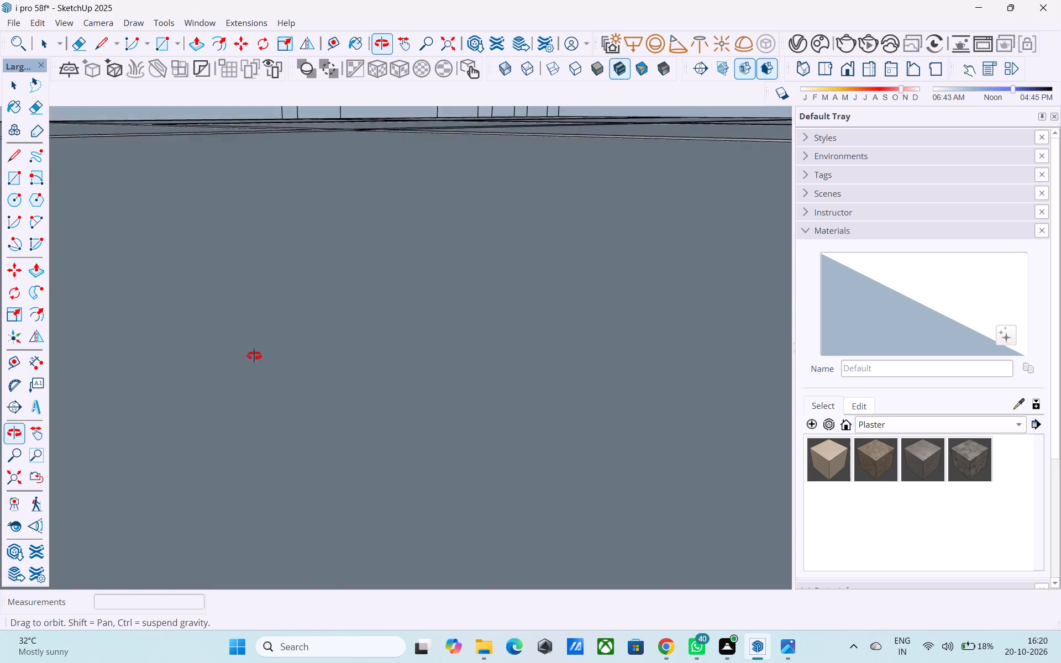
middle_drag(254, 356, 106, 256)
middle_drag(261, 397, 223, 224)
scroll(230, 201, down, 4)
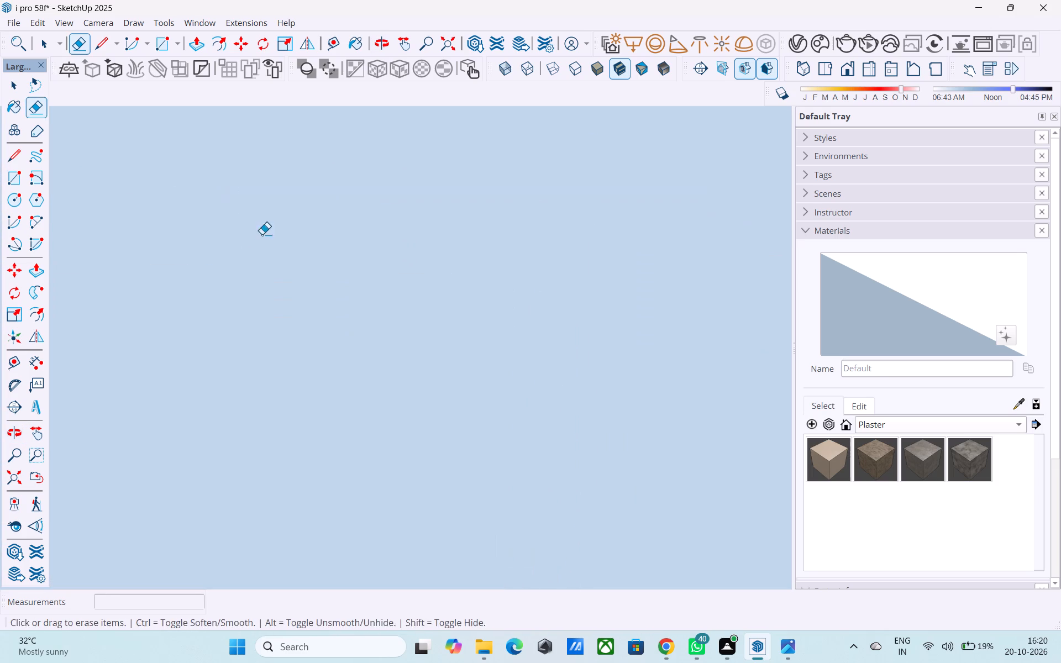
middle_drag(262, 235, 303, 211)
shift+scroll(303, 211, up, 20)
shift+scroll(303, 211, up, 1)
middle_drag(374, 338, 357, 334)
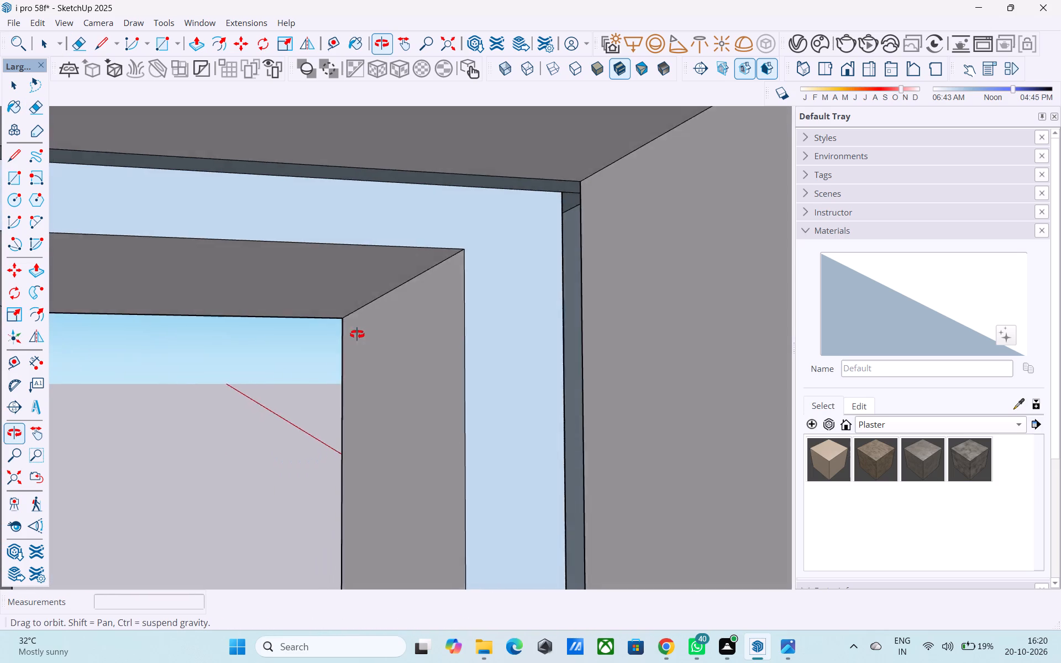
middle_drag(357, 334, 509, 341)
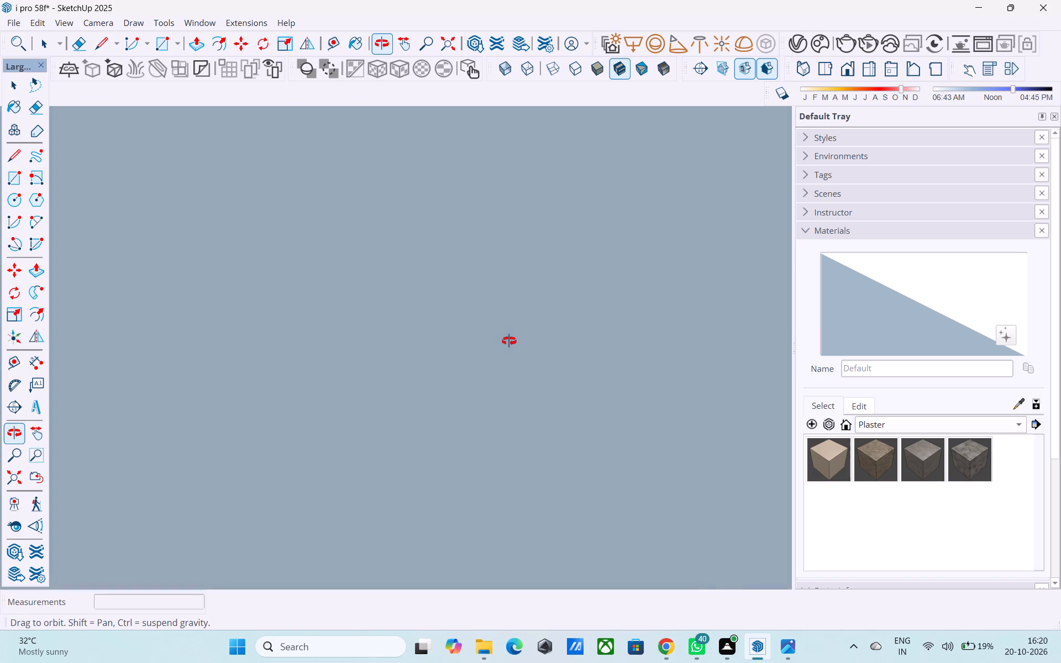
middle_drag(509, 341, 495, 320)
scroll(495, 320, up, 3)
middle_drag(497, 319, 379, 303)
scroll(379, 303, down, 3)
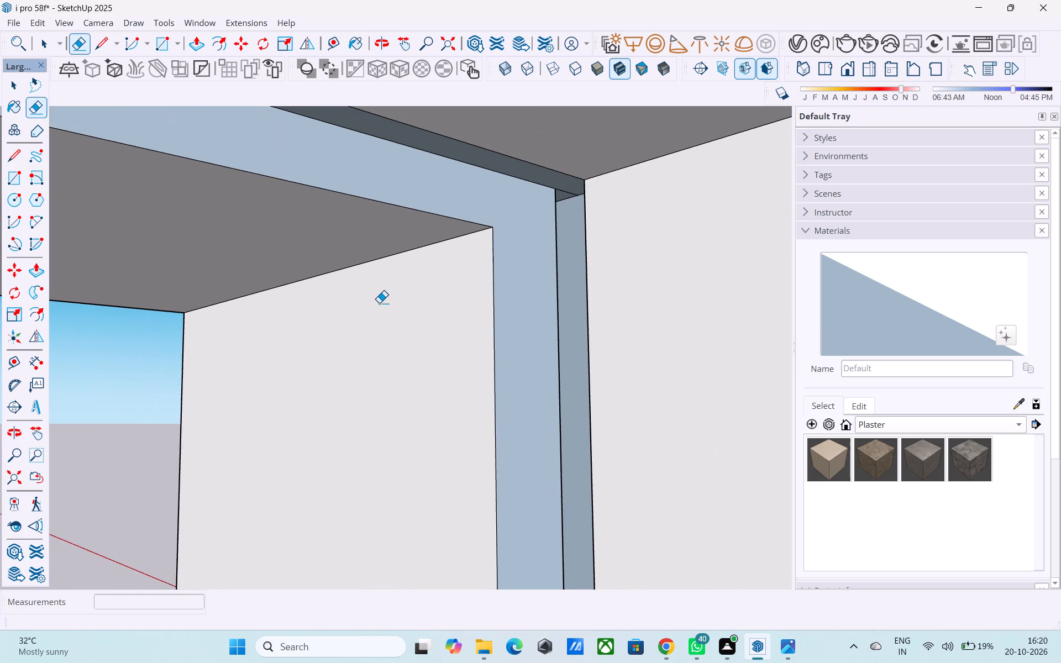
middle_drag(379, 304, 365, 301)
click(18, 525)
drag(523, 345, 323, 324)
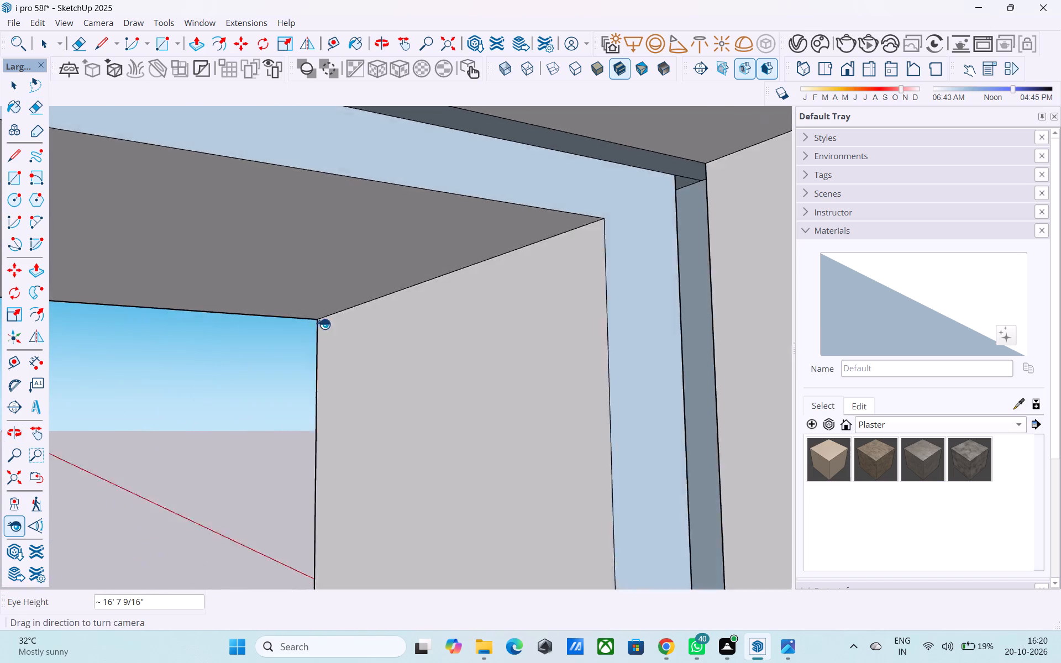
drag(323, 324, 228, 298)
drag(585, 319, 312, 324)
shift+middle_drag(561, 319, 476, 322)
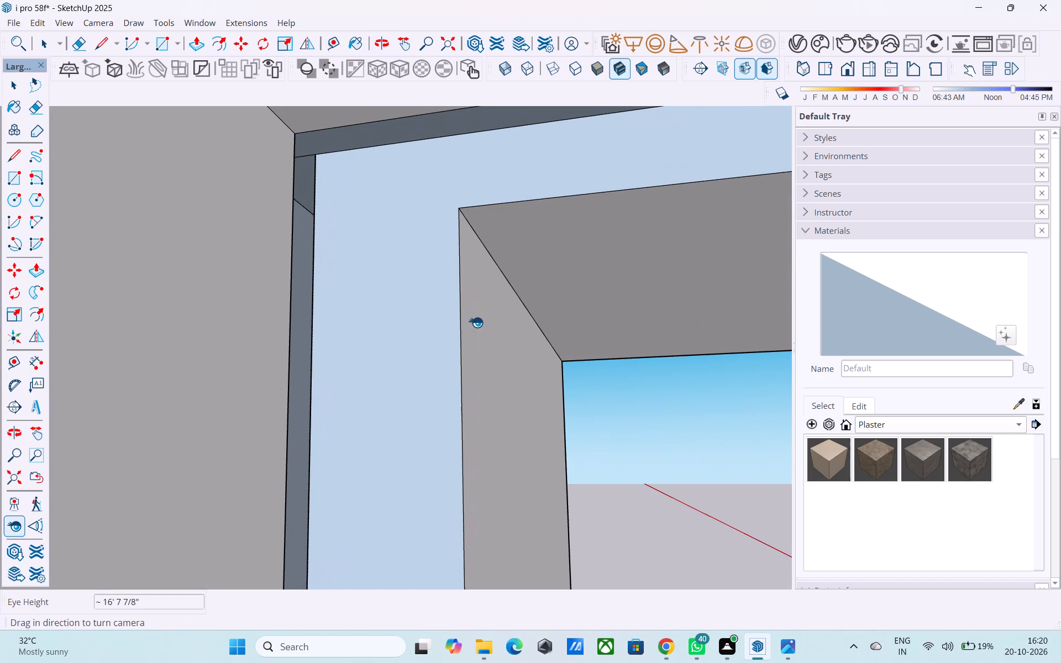
Draw a rectangle closing the gap at the opening's inner end, from the upper wall corner to the diagonally opposite floor corner.
key(r)
click(296, 136)
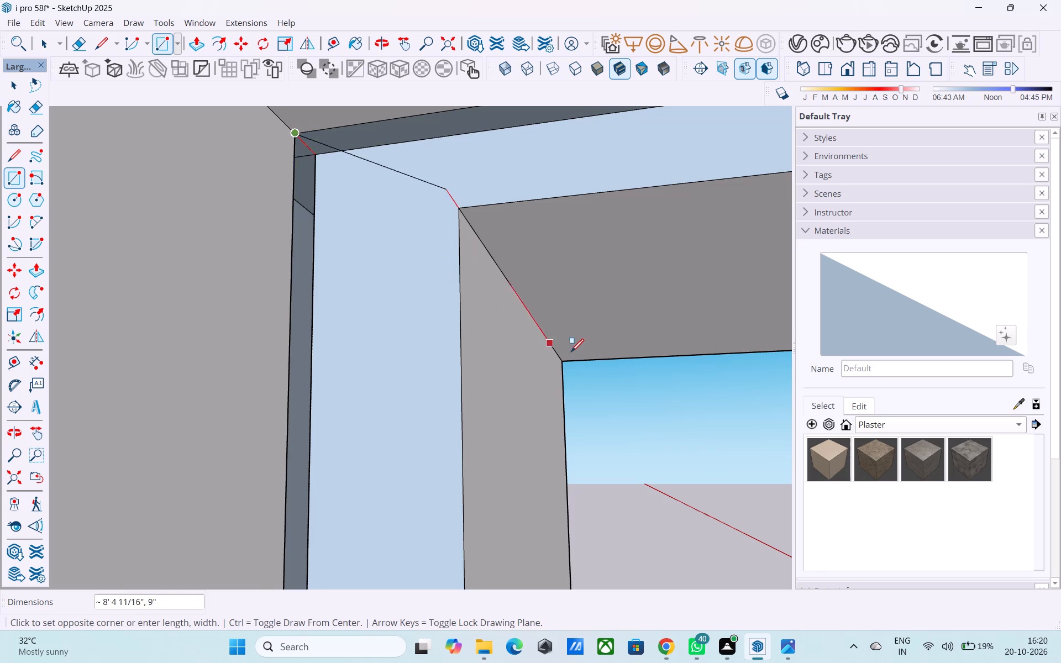
scroll(574, 357, down, 1)
middle_drag(571, 354, 510, 278)
scroll(507, 274, down, 2)
middle_drag(510, 284, 732, 424)
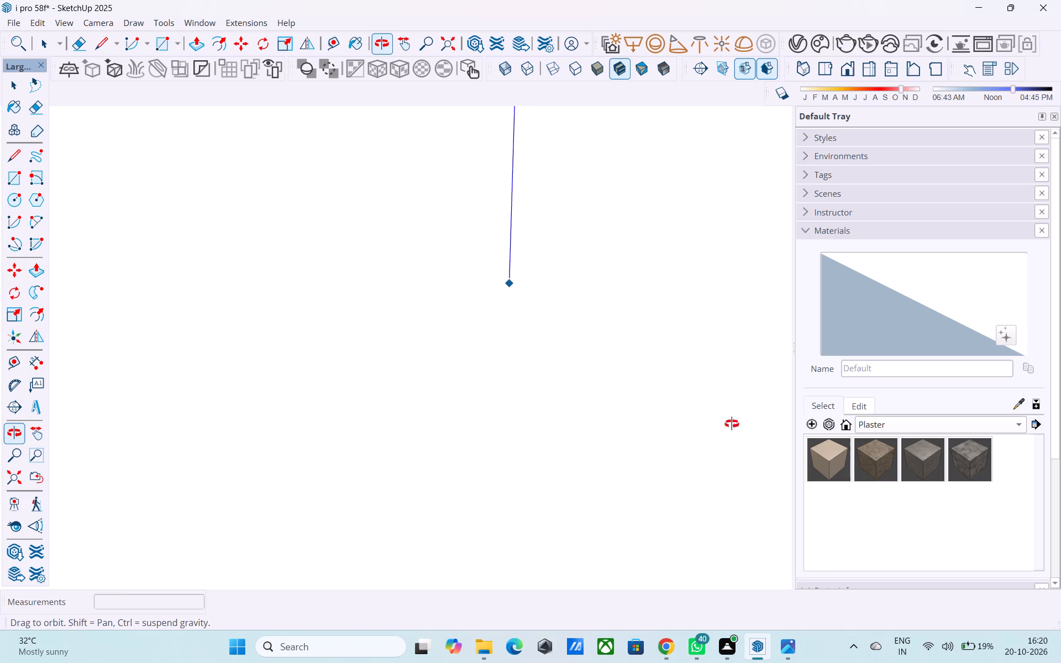
middle_drag(732, 424, 843, 493)
scroll(664, 431, up, 20)
scroll(664, 431, up, 7)
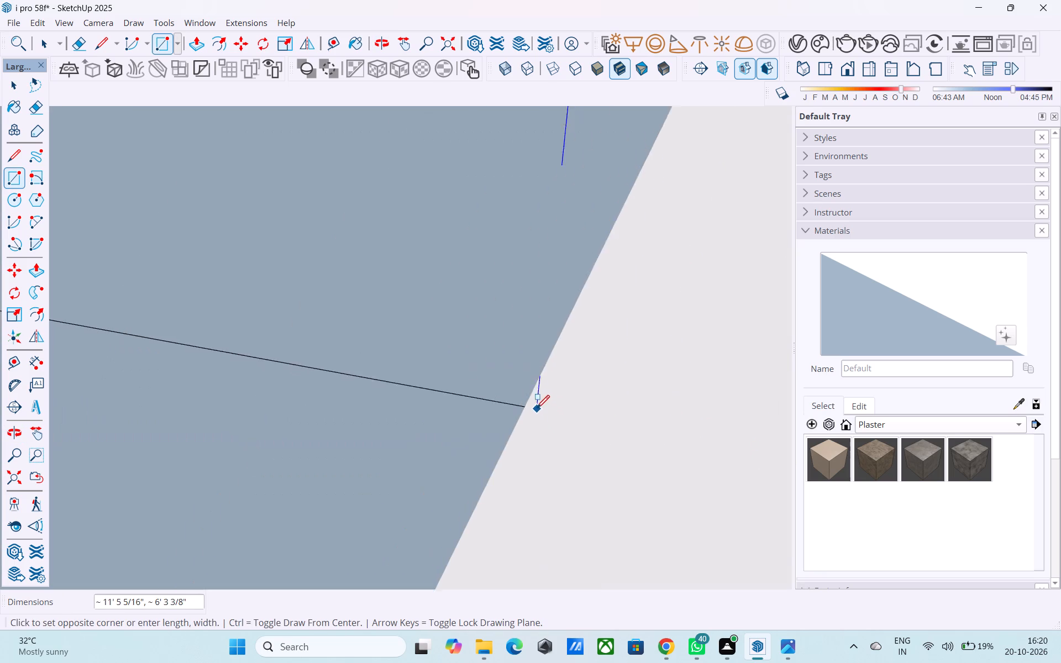
scroll(537, 409, up, 20)
scroll(537, 409, up, 4)
middle_drag(384, 280, 358, 204)
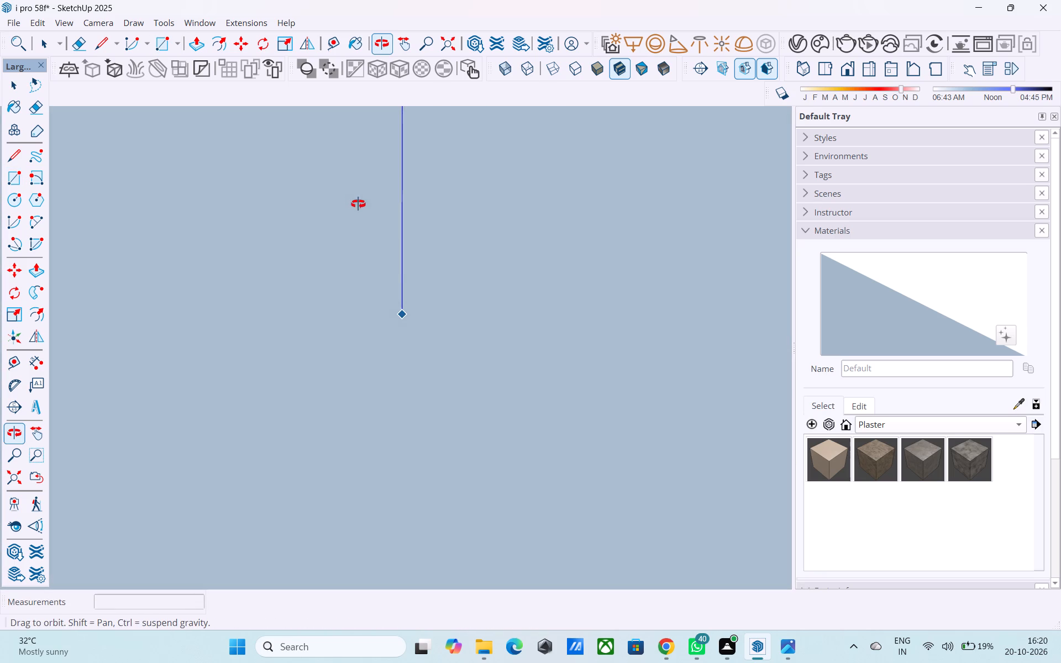
middle_drag(358, 204, 339, 173)
middle_drag(393, 279, 306, 126)
middle_drag(363, 250, 332, 167)
scroll(370, 220, up, 12)
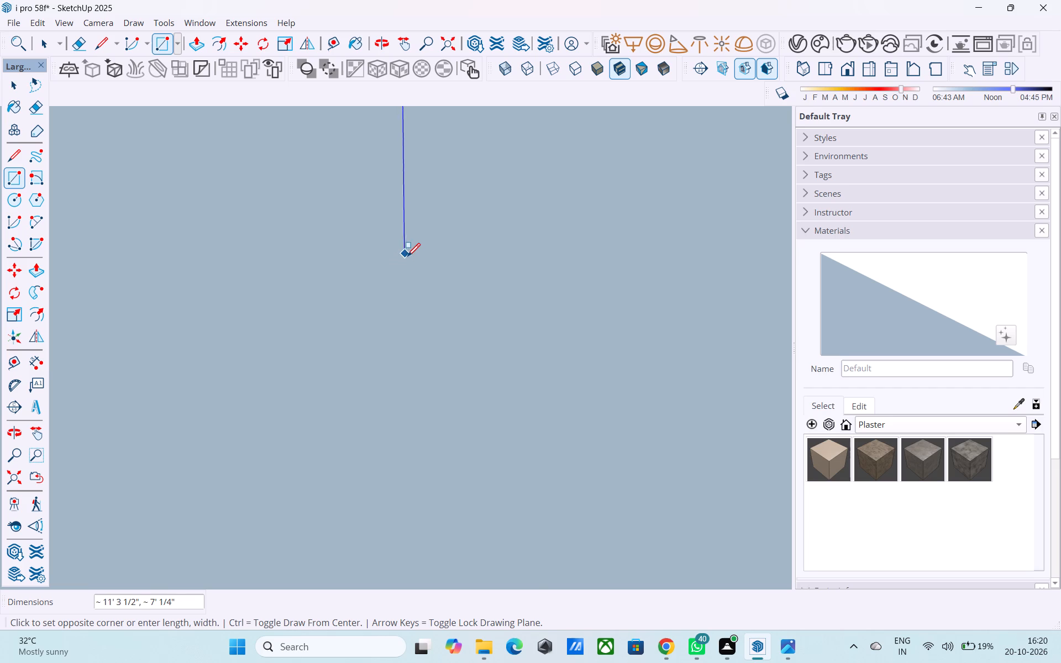
scroll(407, 257, up, 16)
middle_drag(406, 270, 435, 239)
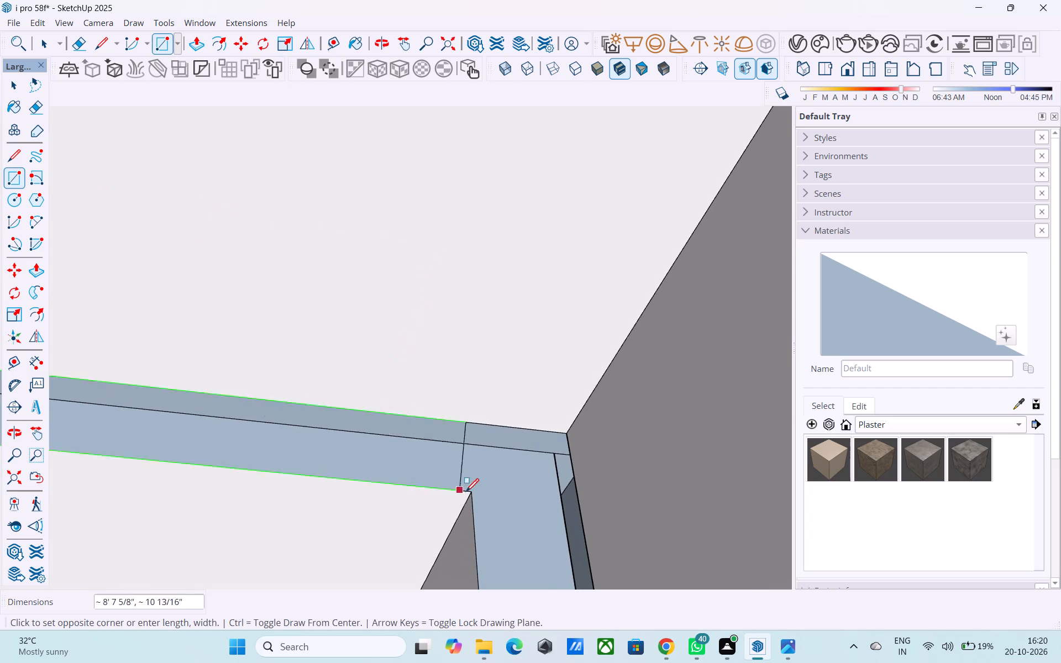
middle_drag(486, 511, 535, 273)
shift+middle_drag(558, 476, 532, 240)
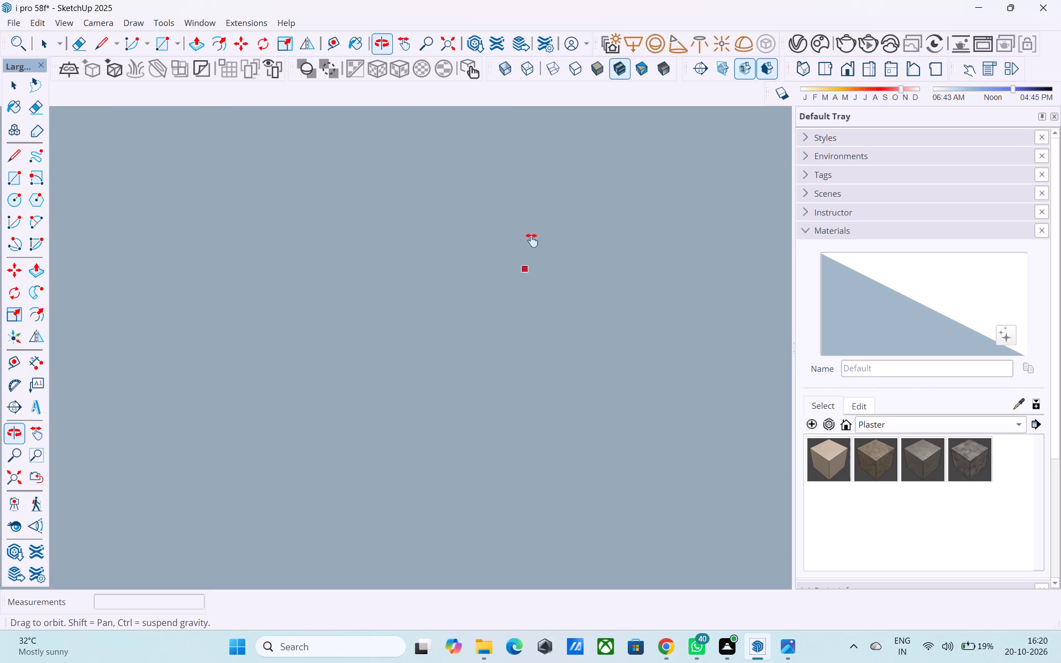
shift+middle_drag(532, 240, 502, 476)
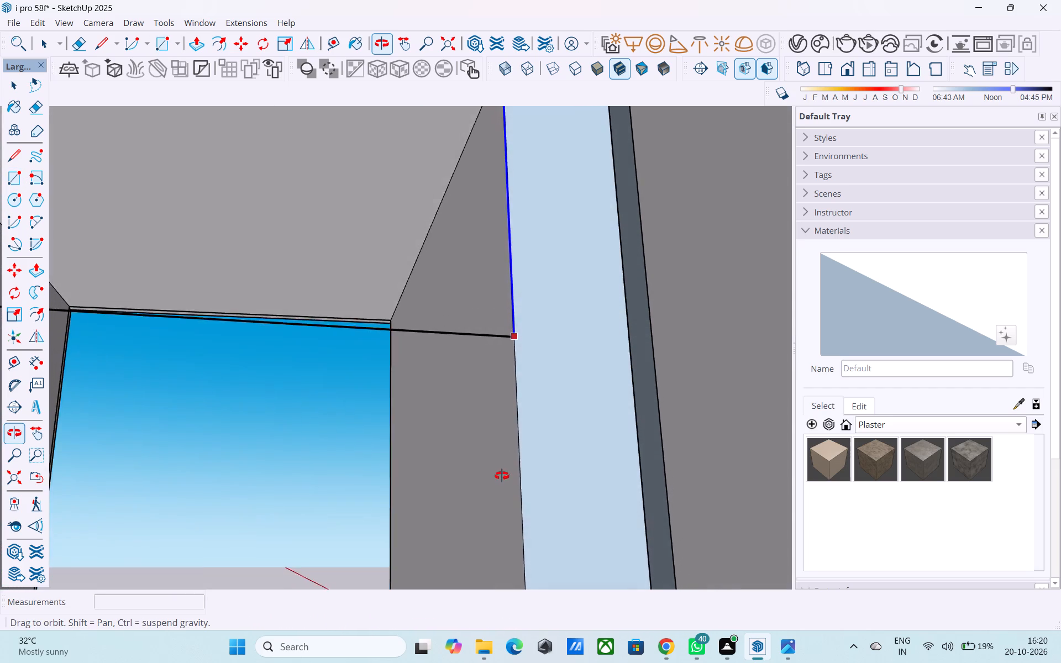
shift+middle_drag(502, 476, 501, 517)
middle_drag(498, 509, 498, 438)
scroll(498, 438, up, 1)
middle_drag(497, 438, 480, 576)
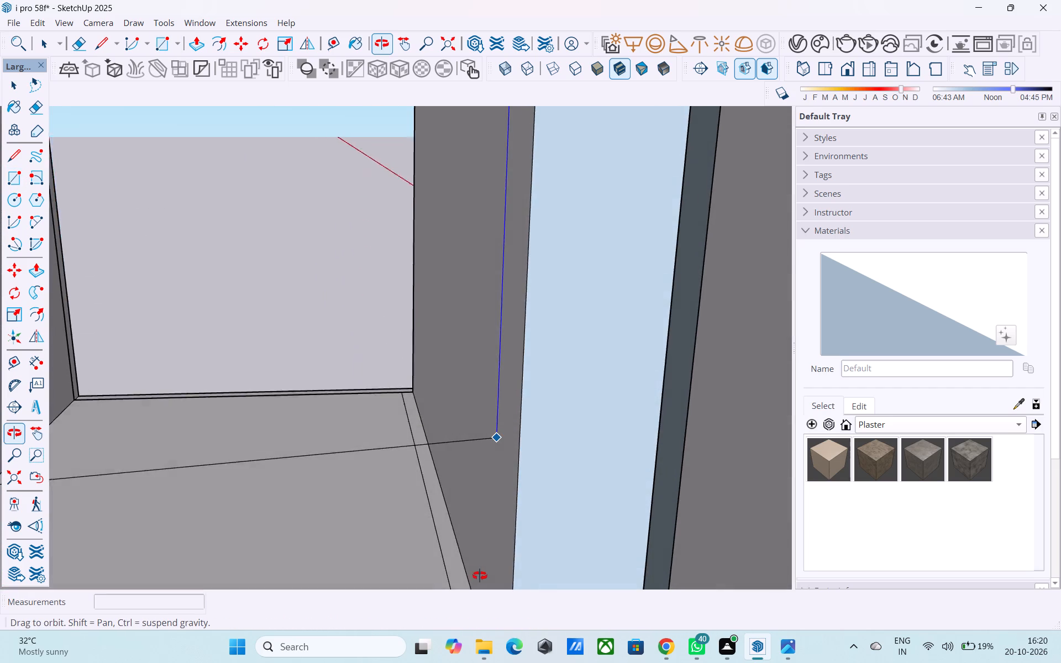
middle_drag(480, 576, 488, 611)
middle_drag(585, 534, 583, 255)
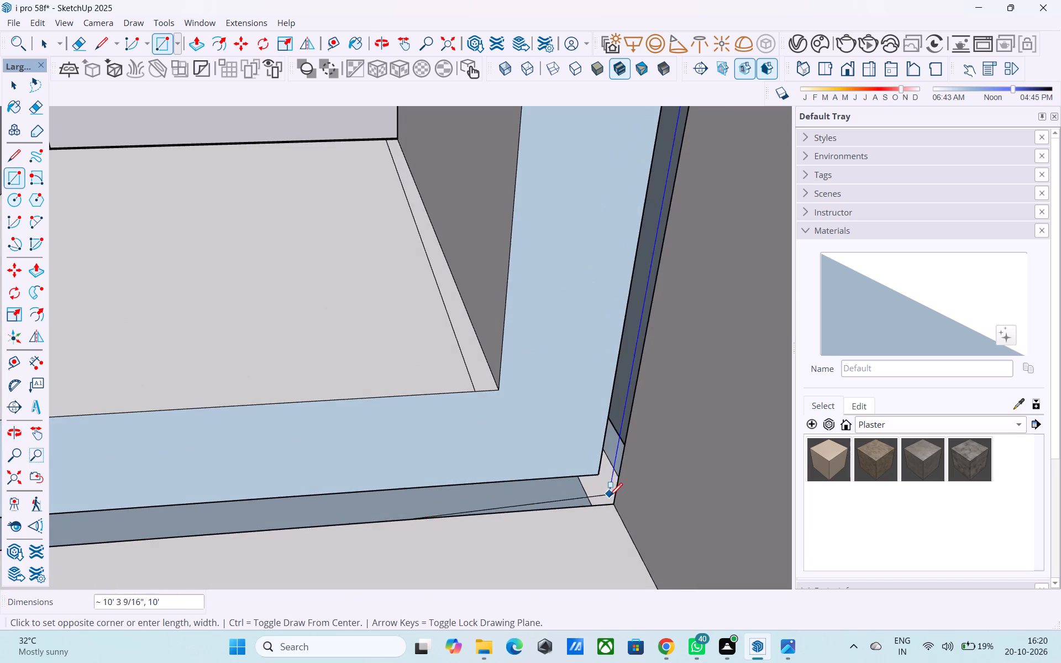
click(611, 500)
Reverse the blue back-side face at the far end of the deep upper-floor window opening, working from outside the house.
scroll(595, 418, down, 4)
shift+middle_drag(706, 476, 786, 525)
scroll(300, 221, up, 5)
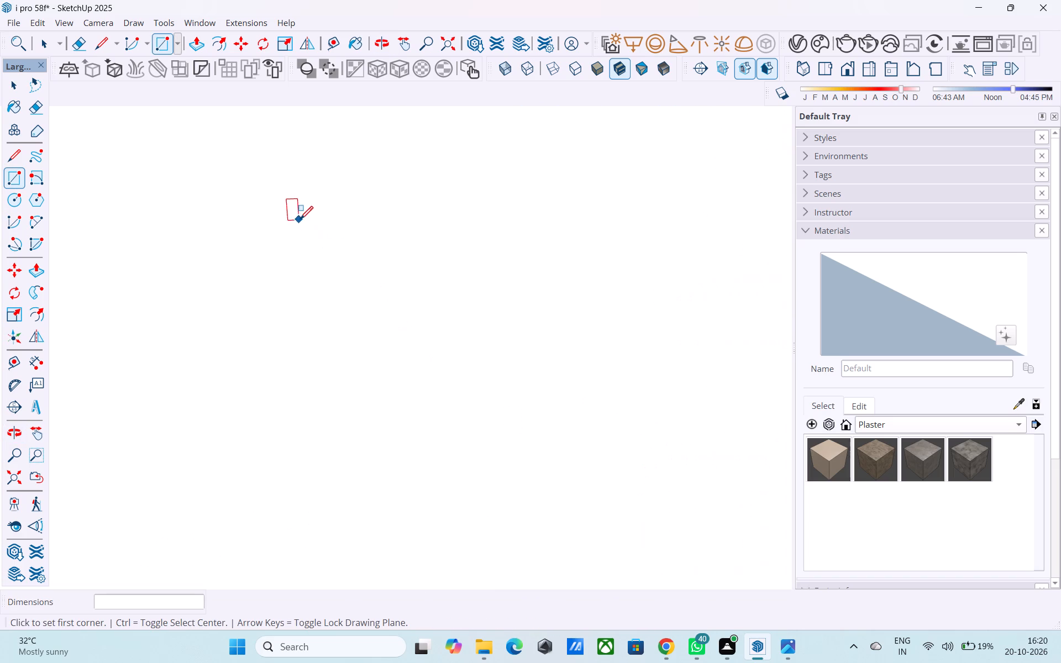
scroll(300, 220, up, 8)
shift+middle_drag(319, 247, 329, 219)
scroll(333, 228, up, 17)
scroll(314, 212, up, 9)
key(c)
key(space)
scroll(310, 207, up, 19)
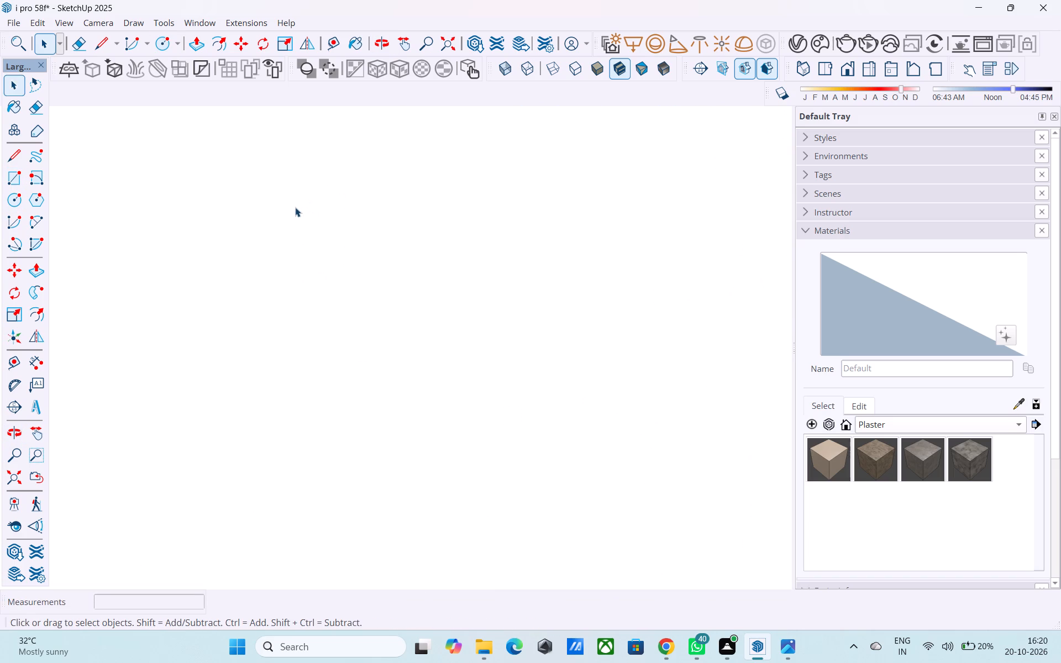
scroll(295, 207, up, 20)
scroll(295, 207, up, 1)
middle_drag(276, 222, 871, 293)
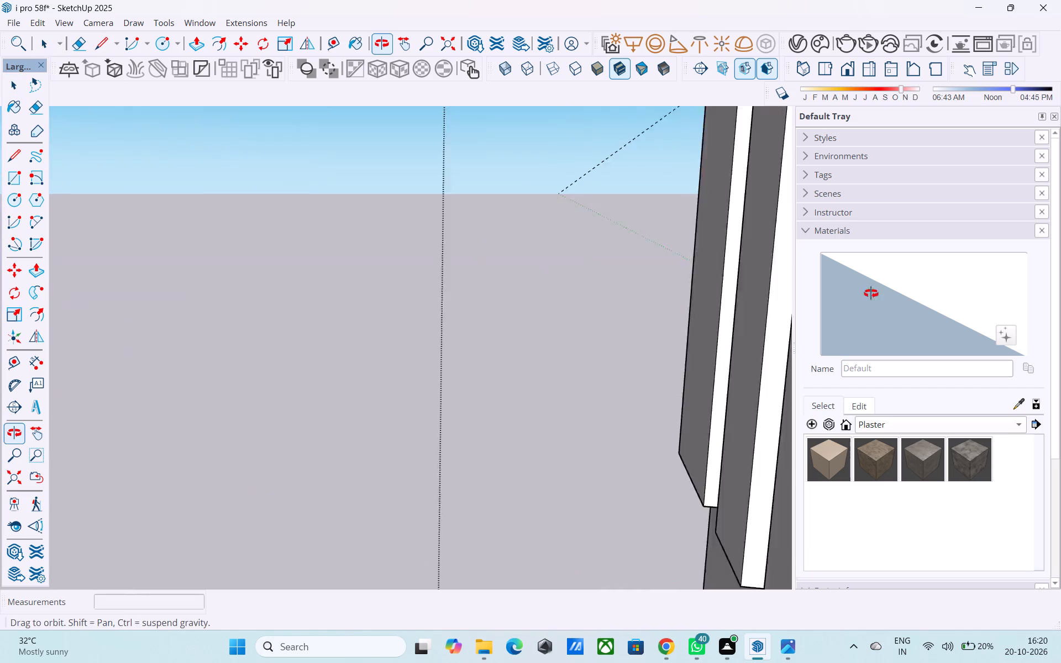
middle_drag(871, 293, 1018, 293)
scroll(702, 211, down, 12)
middle_drag(426, 292, 786, 312)
scroll(662, 260, down, 6)
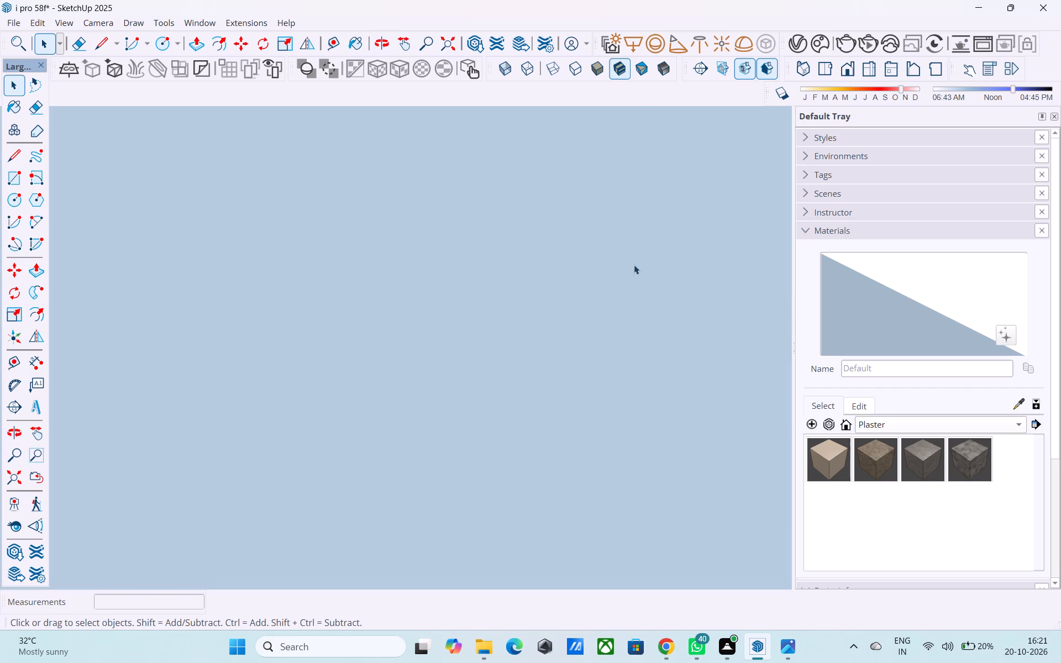
scroll(634, 265, down, 20)
scroll(634, 265, down, 19)
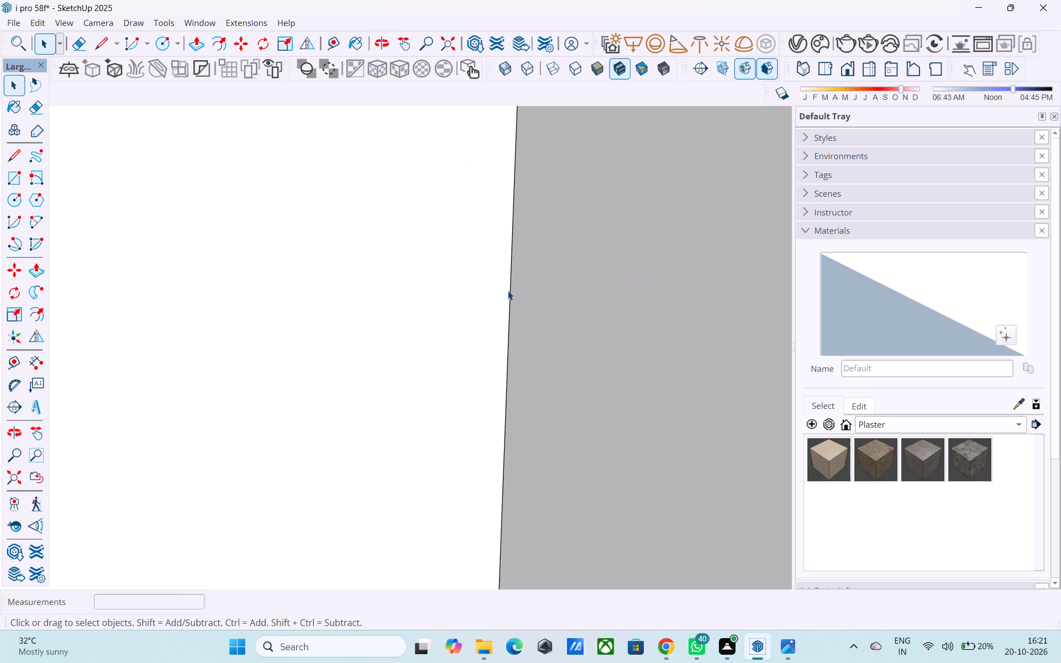
scroll(508, 291, down, 12)
scroll(505, 283, up, 1)
scroll(505, 283, down, 20)
scroll(505, 283, down, 5)
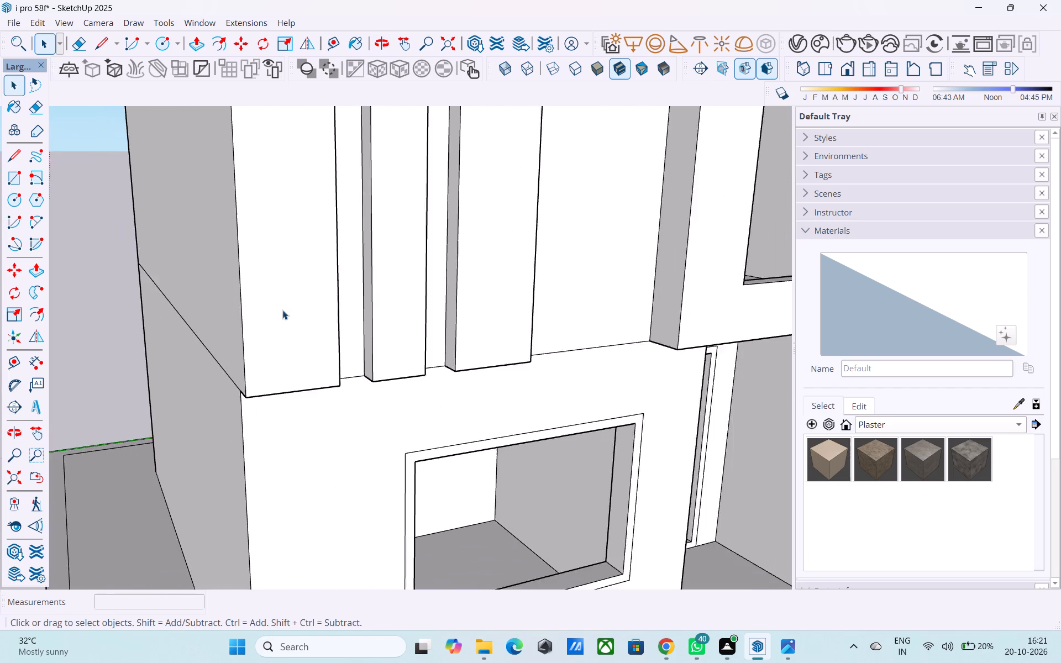
scroll(282, 310, down, 9)
middle_drag(360, 285, 98, 259)
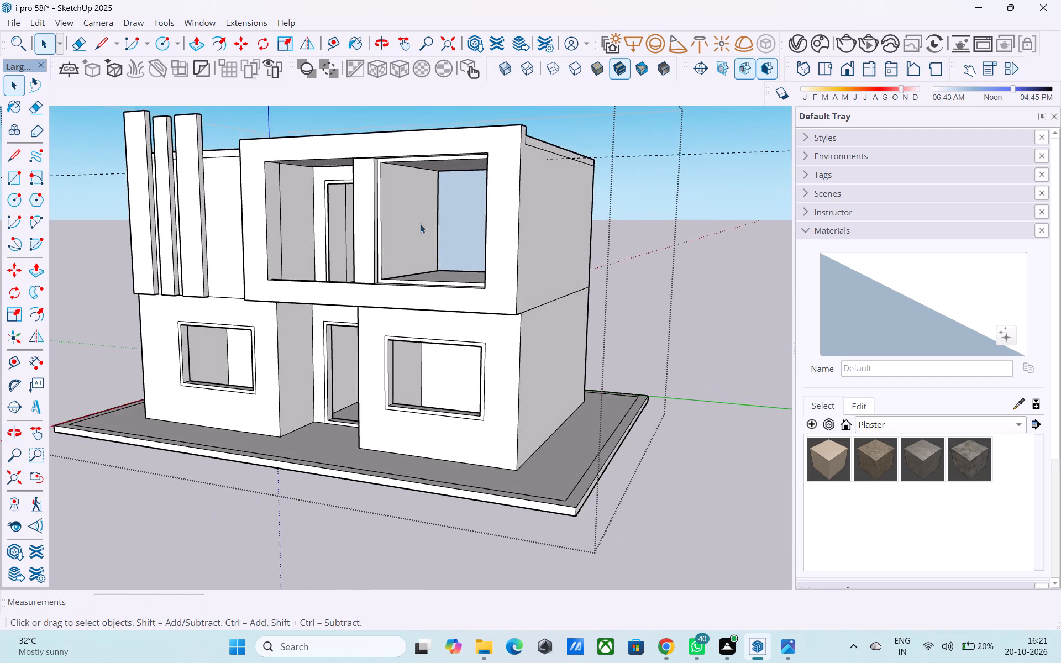
scroll(439, 219, up, 6)
middle_drag(505, 205, 535, 191)
scroll(533, 194, up, 3)
scroll(456, 210, down, 5)
scroll(251, 286, down, 4)
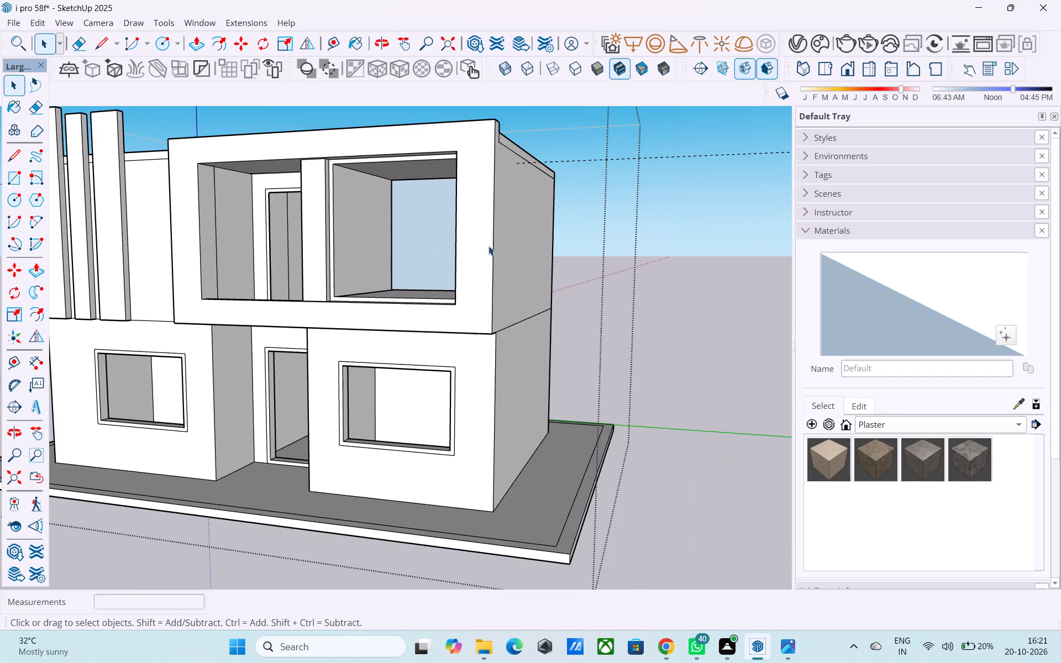
middle_drag(564, 210, 754, 188)
scroll(650, 172, up, 10)
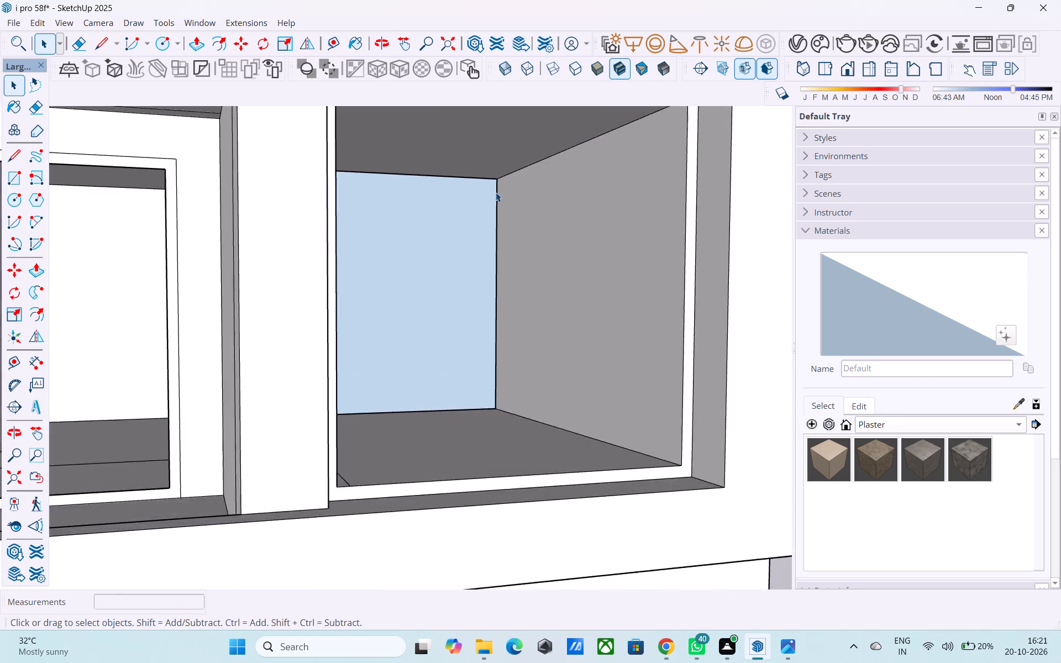
scroll(496, 192, up, 8)
middle_click(482, 196)
click(469, 193)
right_click(469, 193)
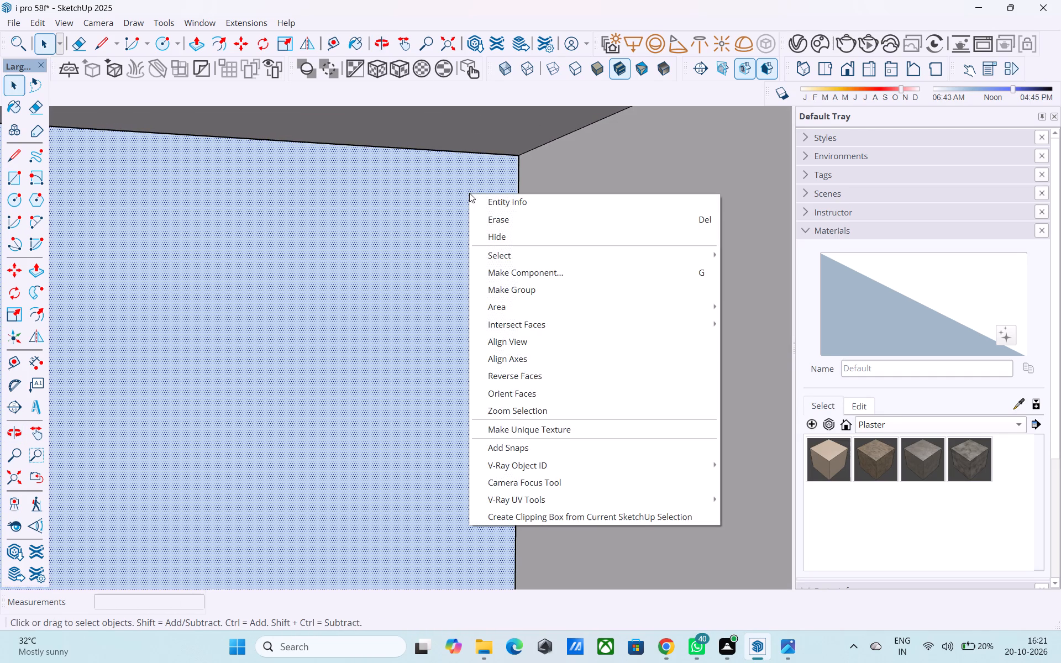
click(513, 377)
Examine the upper-floor window opening, its frame and its end face from several angles outside the house.
scroll(500, 306, down, 11)
middle_drag(495, 292, 442, 282)
scroll(481, 292, up, 1)
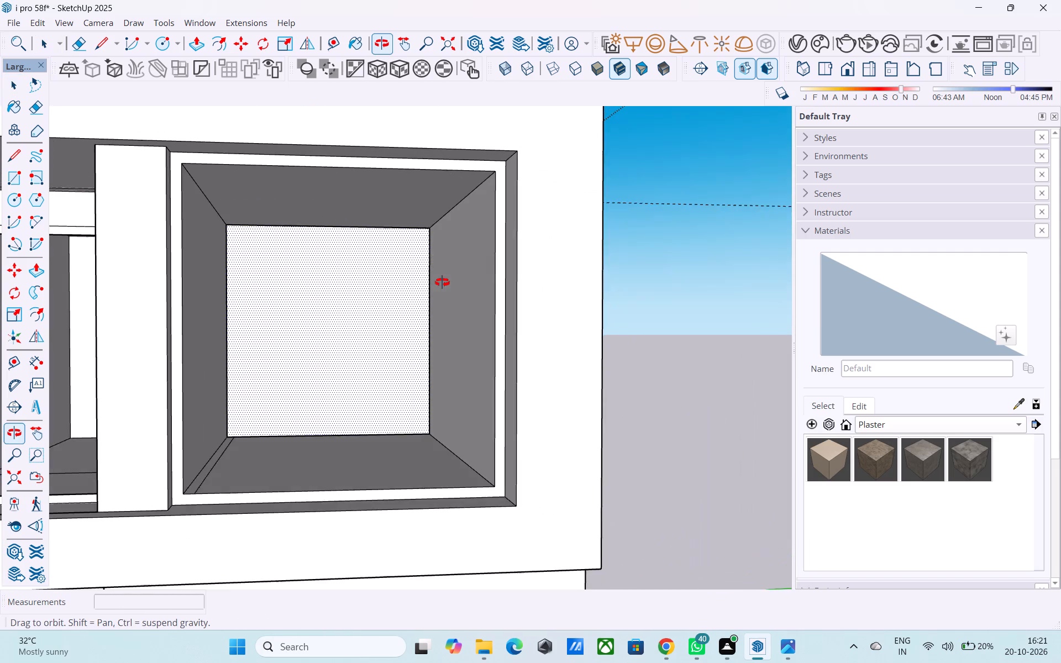
middle_drag(442, 282, 443, 276)
middle_drag(385, 259, 323, 404)
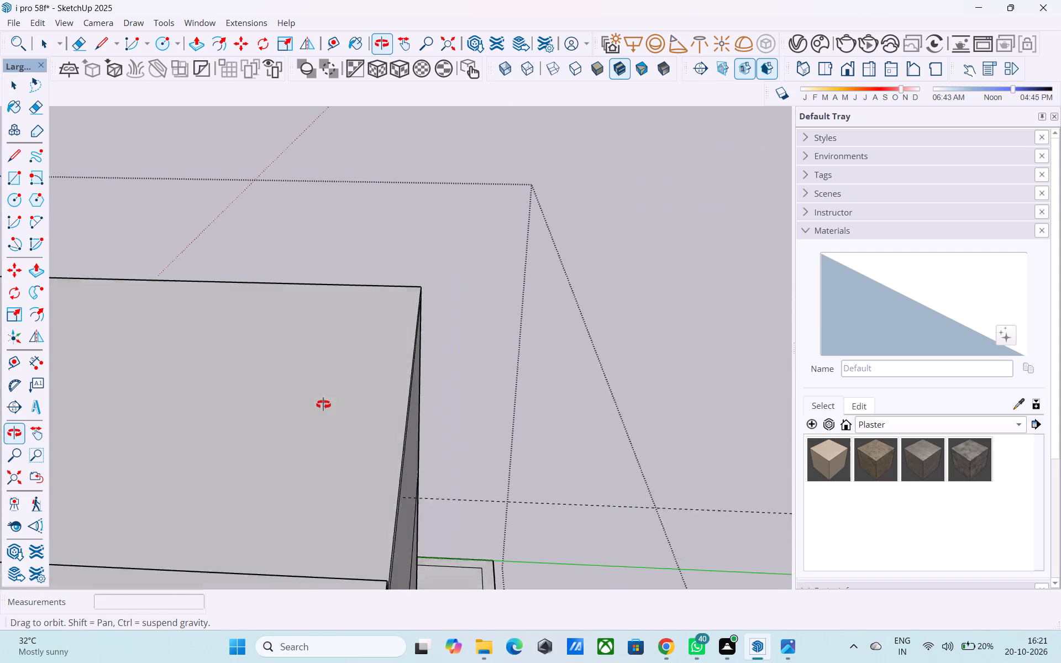
middle_drag(323, 404, 412, 262)
scroll(419, 240, down, 6)
middle_drag(424, 281, 422, 293)
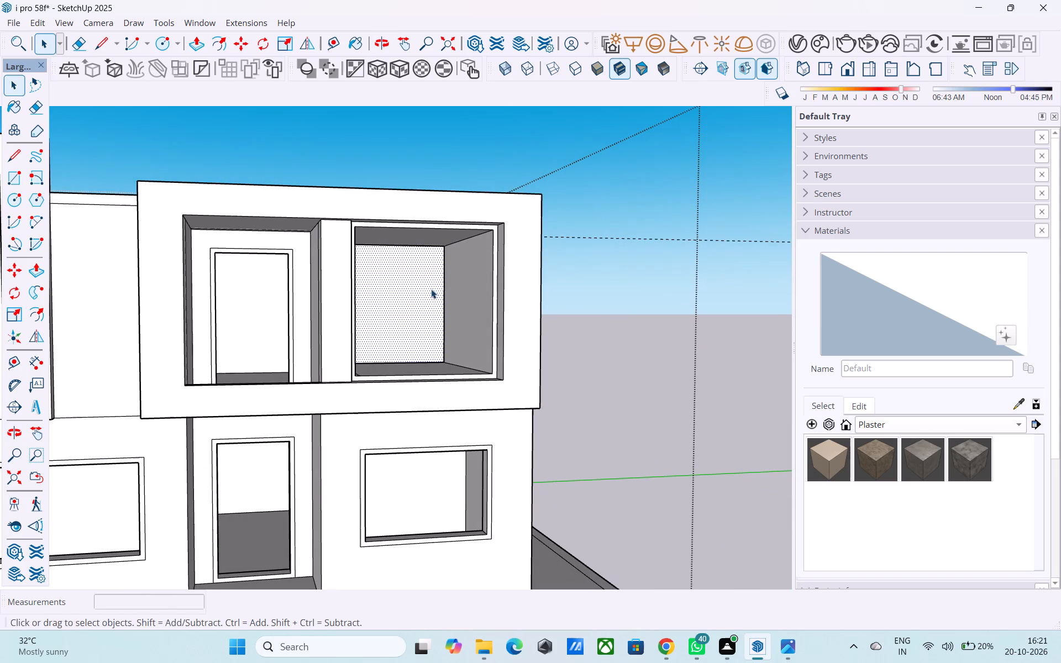
scroll(620, 279, down, 3)
middle_drag(624, 284, 390, 248)
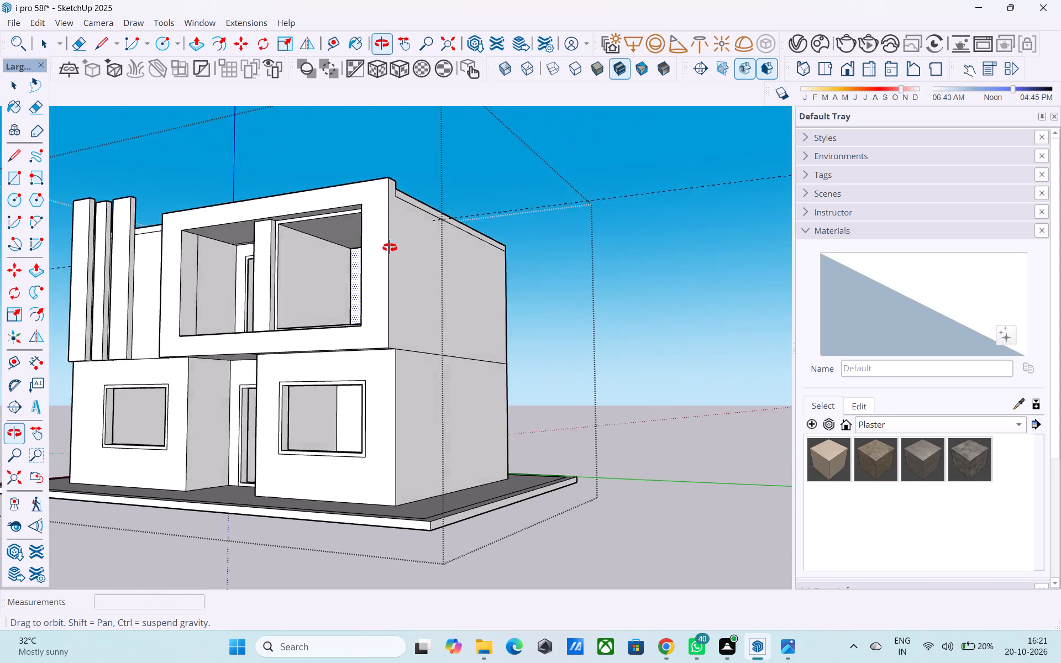
middle_drag(390, 248, 379, 247)
scroll(256, 222, up, 17)
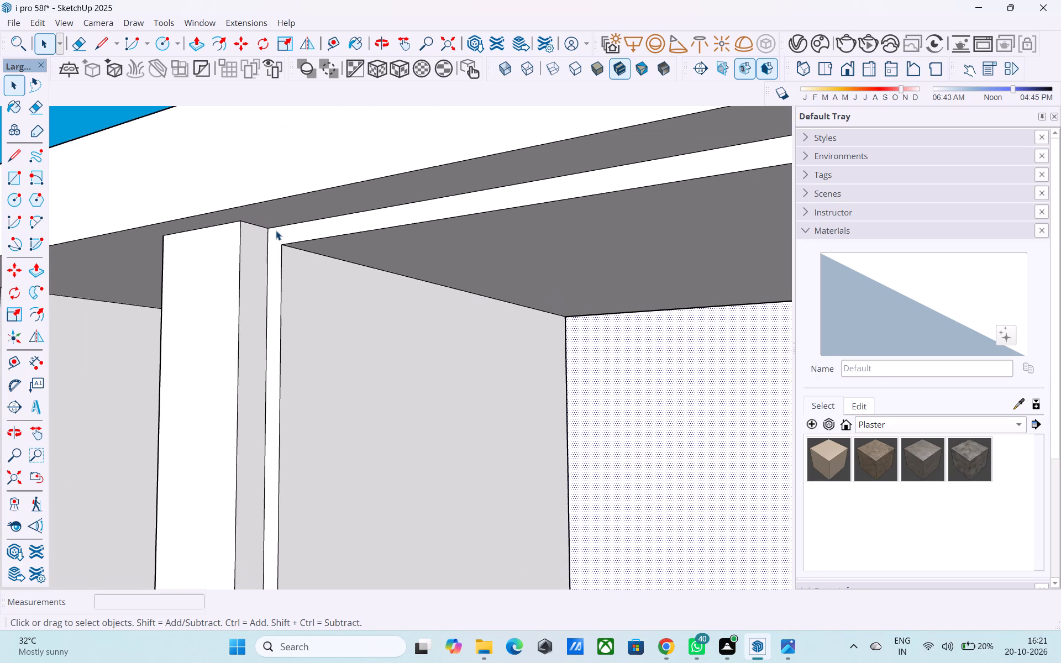
middle_drag(277, 235, 266, 223)
scroll(259, 216, down, 9)
middle_drag(370, 291, 536, 340)
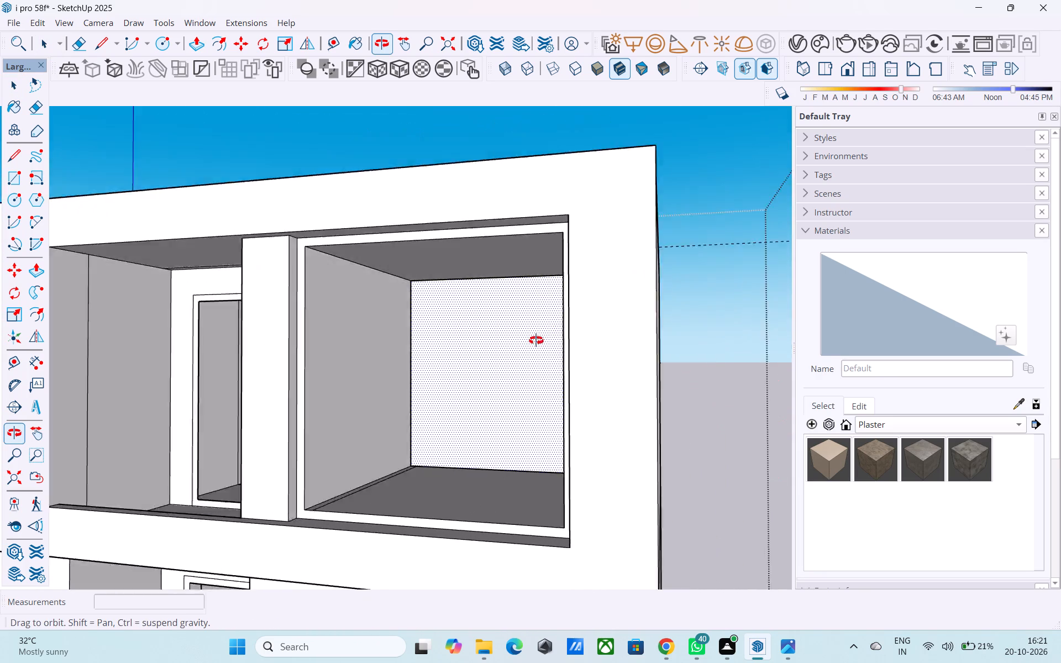
middle_drag(536, 340, 293, 327)
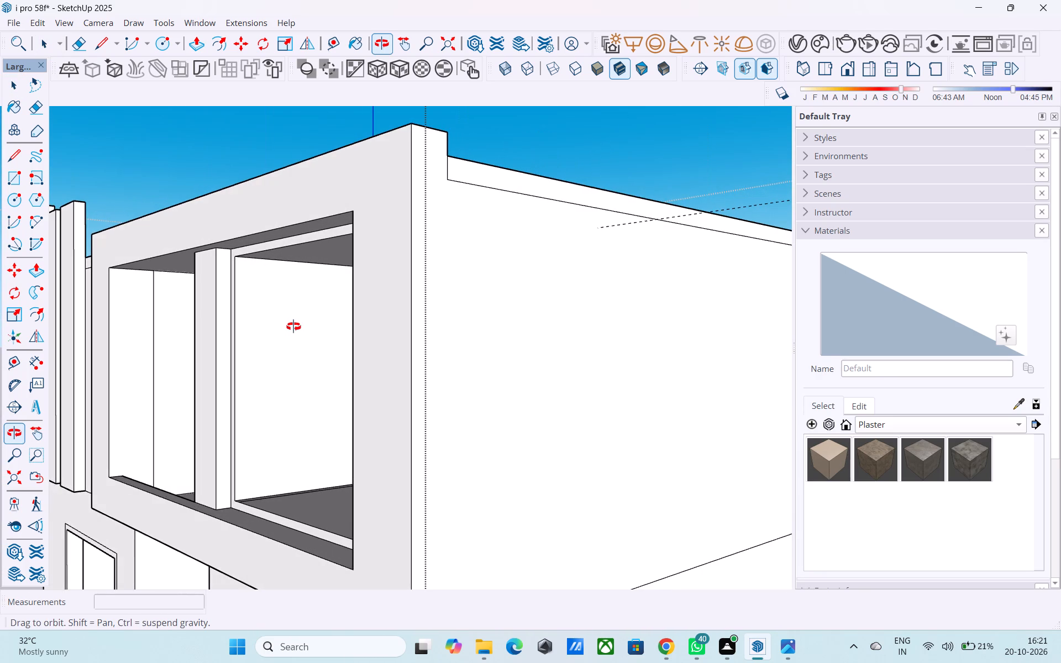
middle_drag(293, 327, 490, 305)
scroll(287, 276, down, 5)
middle_drag(344, 321, 381, 361)
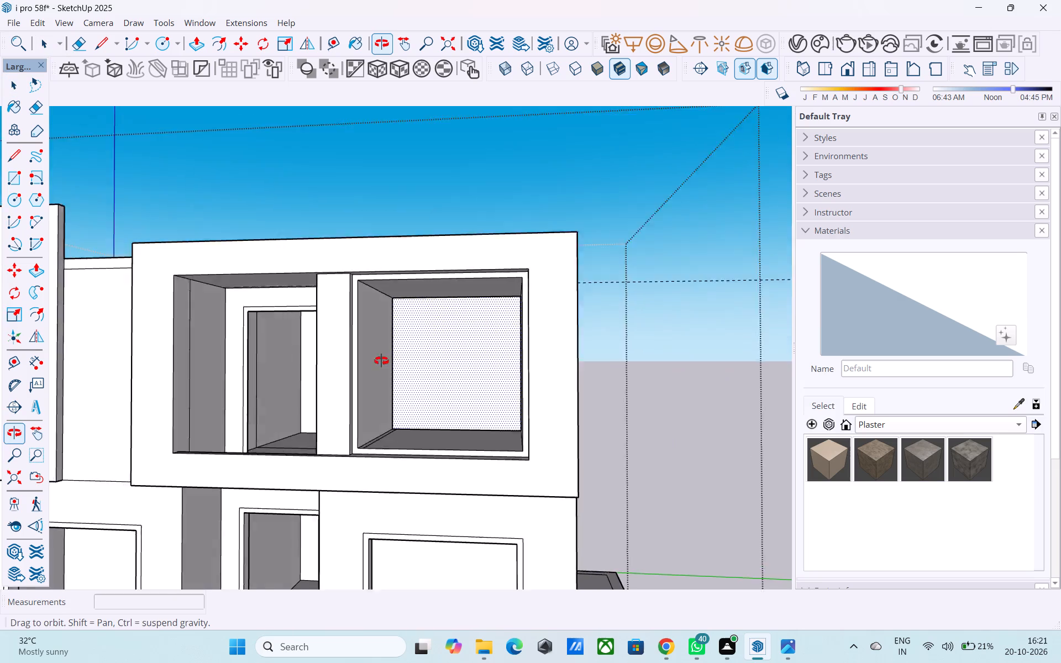
middle_drag(381, 361, 385, 383)
Erase the leftover edge running along the floor of the upper-floor opening beside its side wall.
scroll(230, 251, down, 6)
scroll(421, 379, up, 6)
scroll(296, 300, up, 1)
middle_drag(294, 297, 290, 265)
middle_drag(284, 264, 309, 344)
key(e)
scroll(325, 499, up, 5)
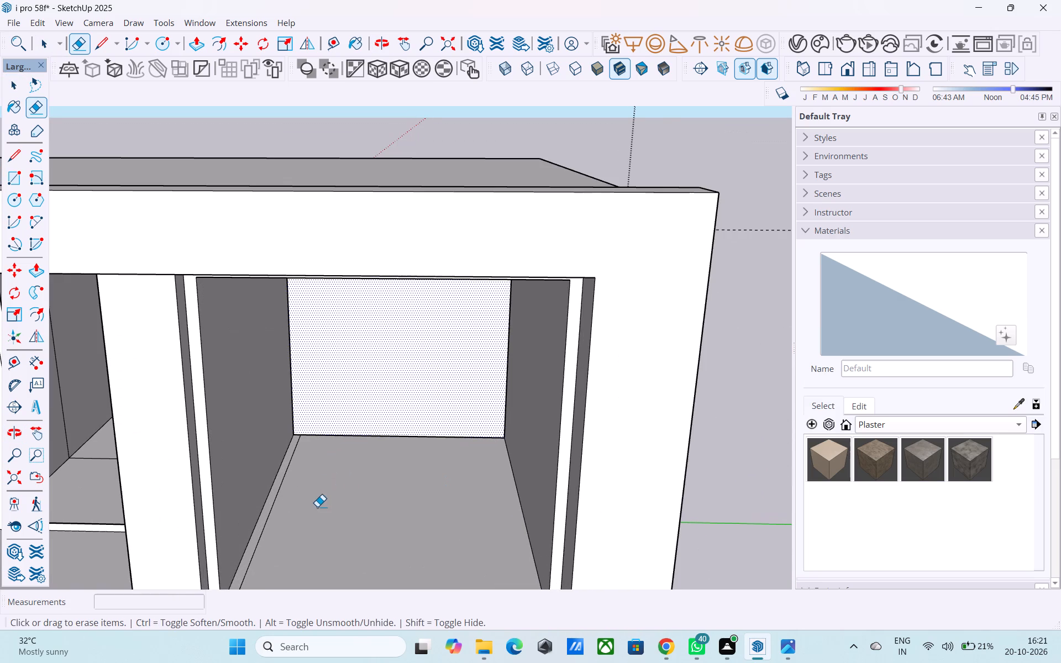
drag(283, 497, 277, 496)
scroll(282, 485, down, 3)
middle_drag(285, 485, 321, 548)
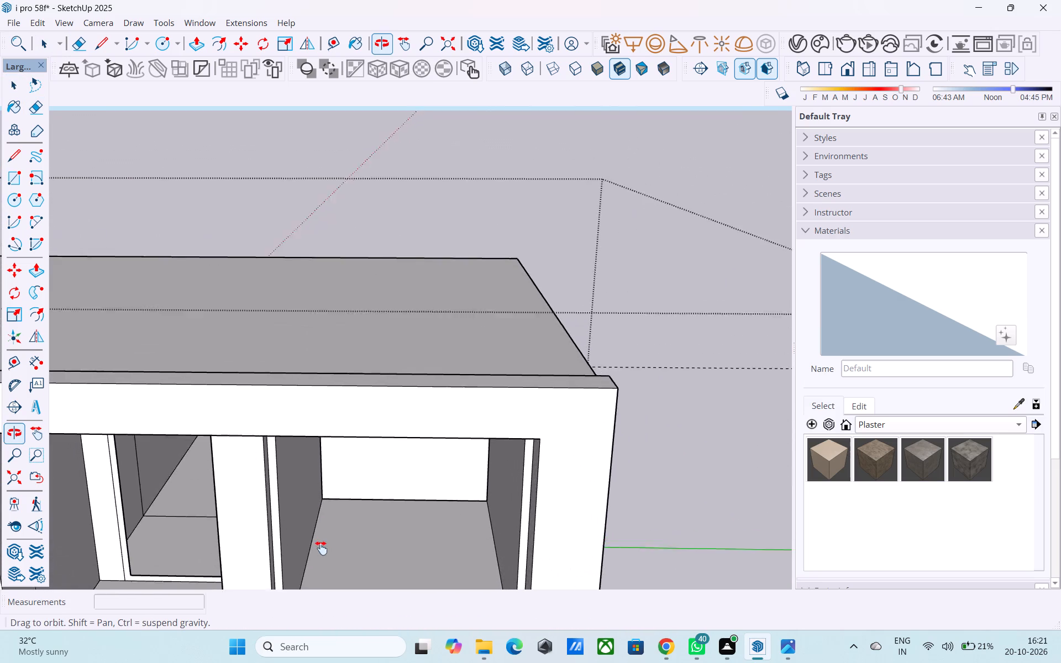
middle_drag(321, 548, 298, 491)
scroll(249, 524, up, 7)
click(221, 501)
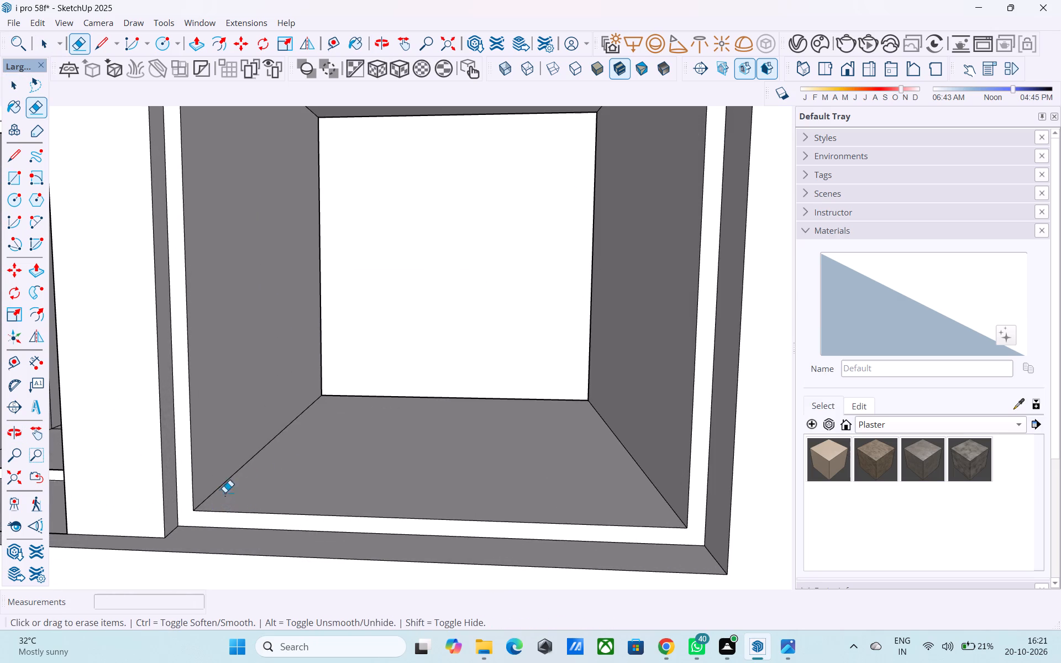
scroll(355, 452, down, 5)
middle_drag(359, 454, 378, 511)
key(space)
Inspect the inner side wall, floor and end face of the cleaned-up upper-floor opening.
scroll(406, 443, down, 2)
middle_drag(408, 442, 409, 442)
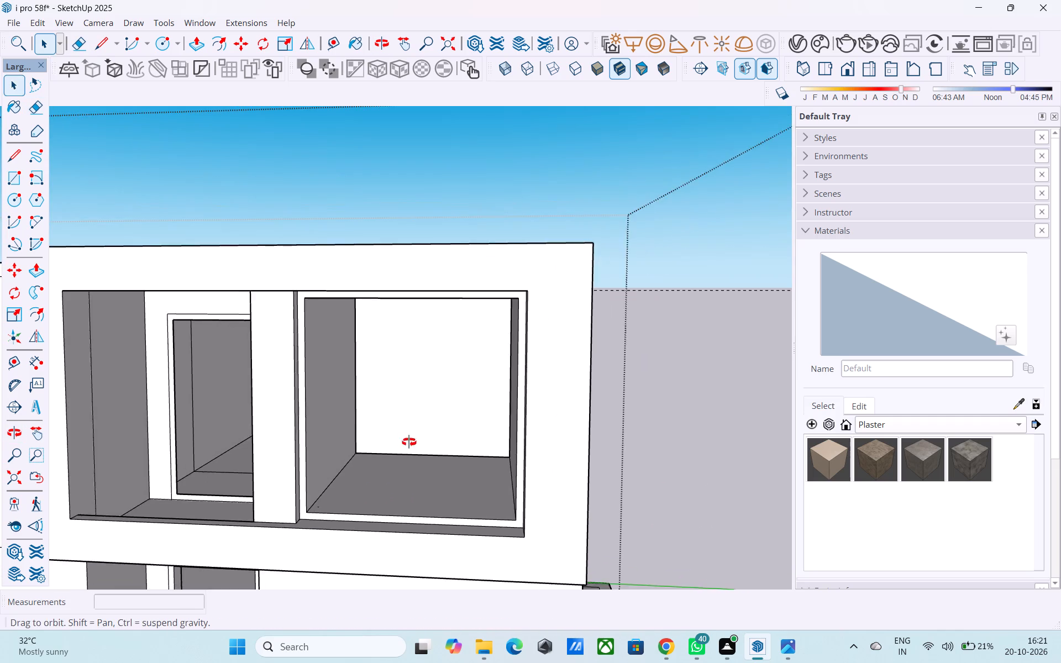
middle_drag(409, 442, 391, 449)
shift+middle_drag(348, 390, 340, 407)
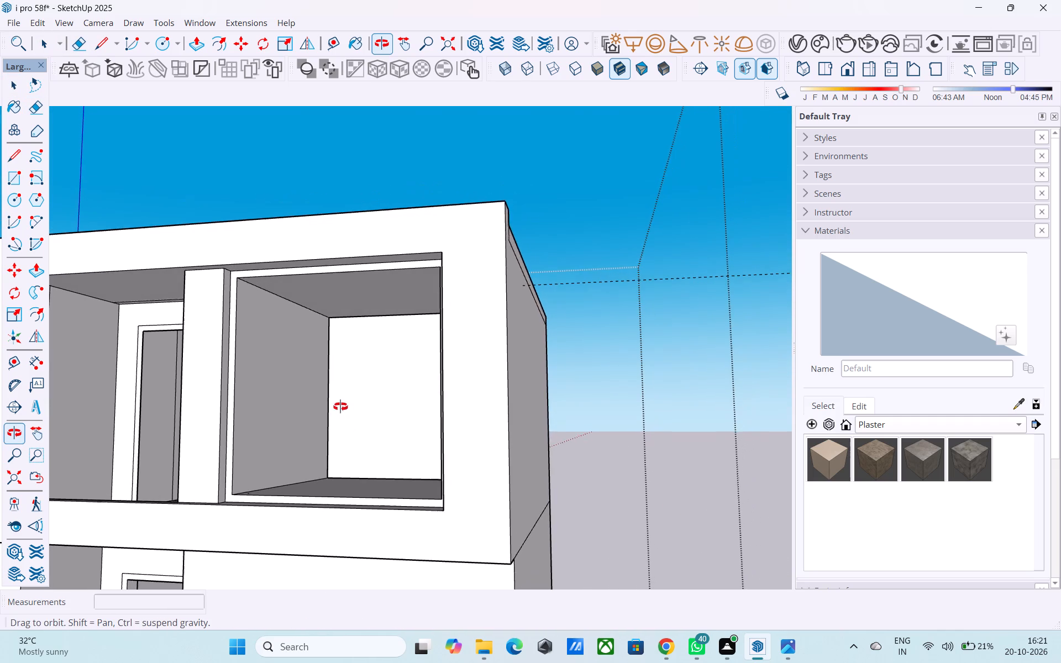
shift+middle_drag(340, 407, 340, 406)
scroll(295, 350, up, 3)
middle_click(285, 336)
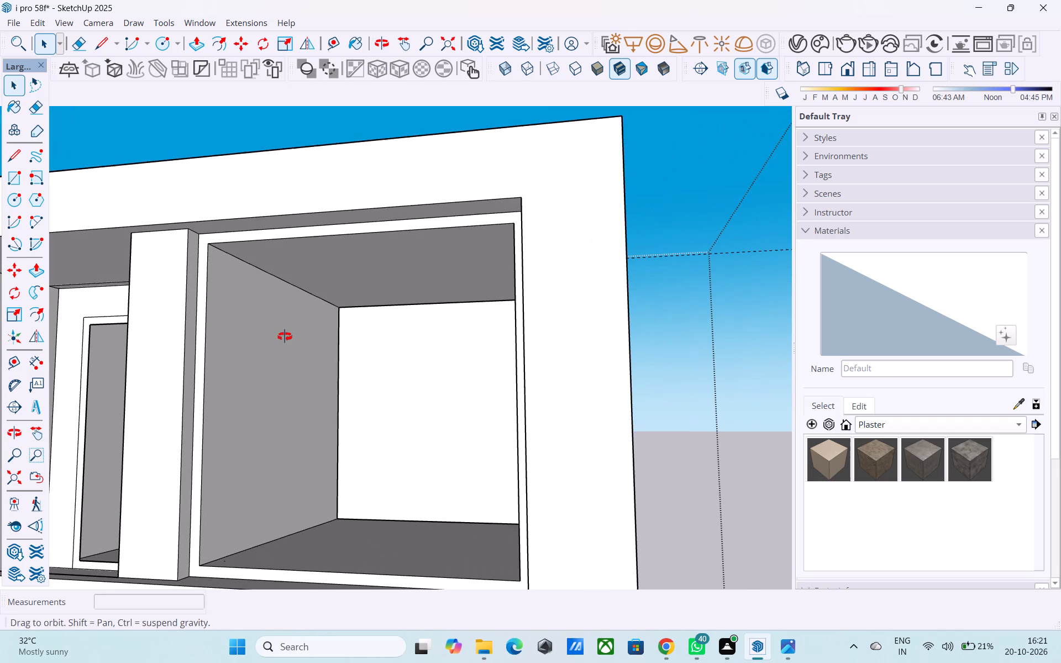
Copy the upper-floor opening's frame face 3" outward, from its corner to the midpoint of the recess's depth edge.
scroll(213, 266, up, 3)
click(203, 256)
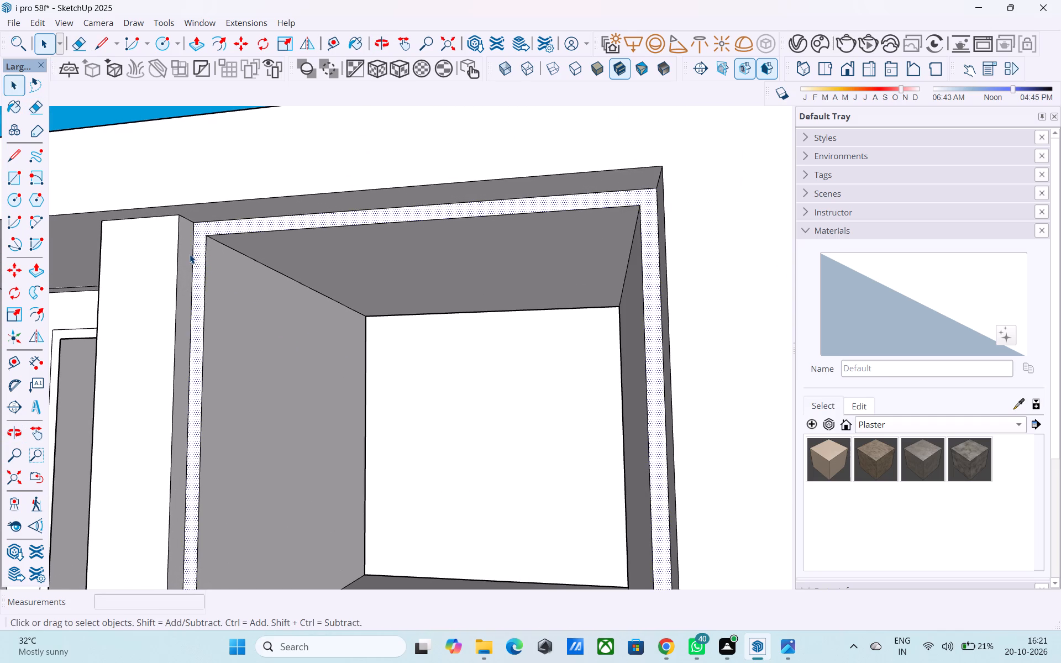
key(m)
scroll(192, 223, up, 4)
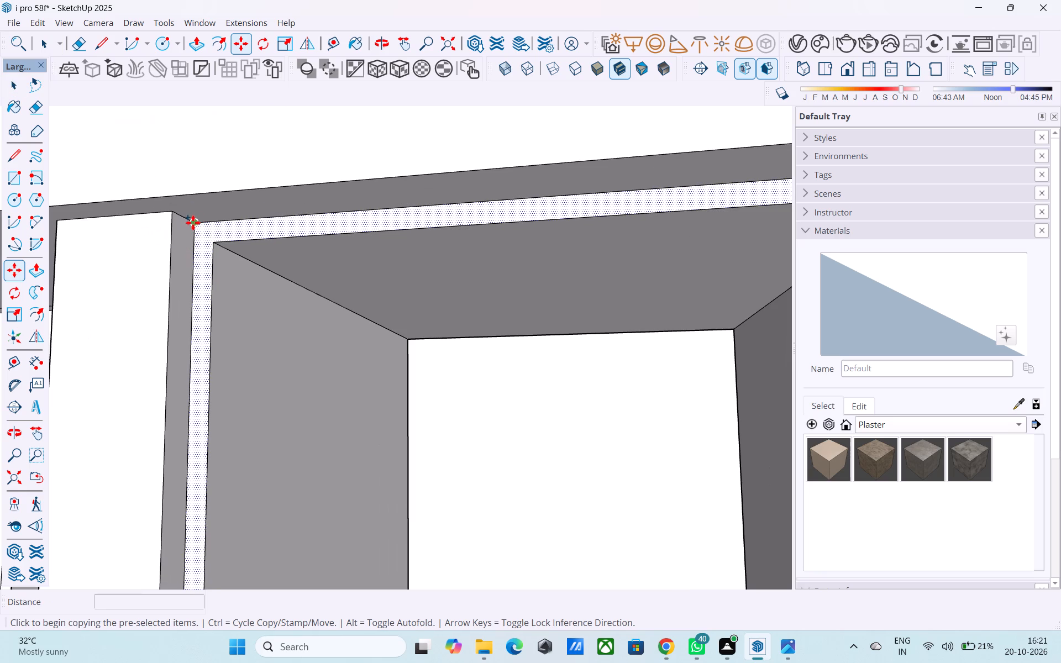
click(193, 222)
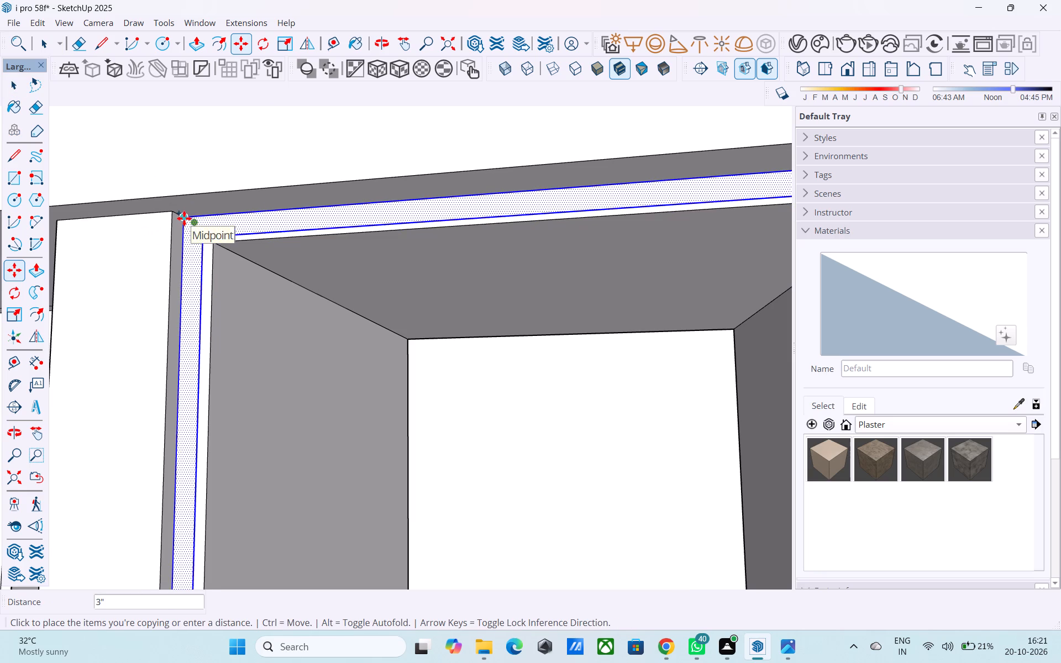
click(184, 218)
scroll(184, 218, down, 14)
key(space)
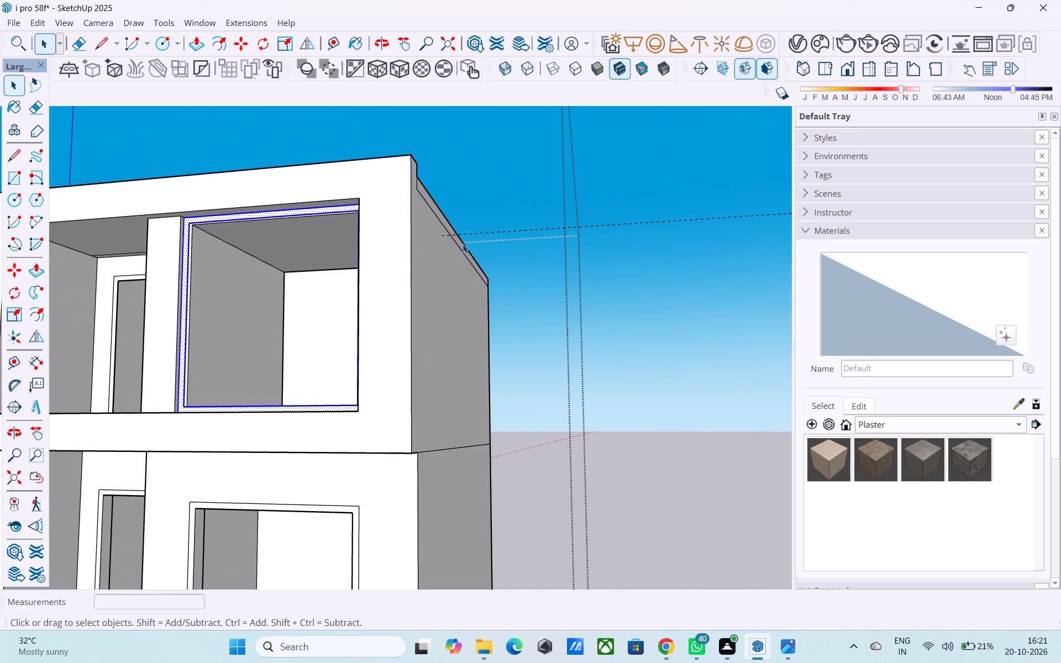
click(623, 204)
Examine the copied frame face and the gap behind it from several angles around the upper-floor opening.
middle_drag(180, 249, 171, 245)
scroll(170, 243, up, 13)
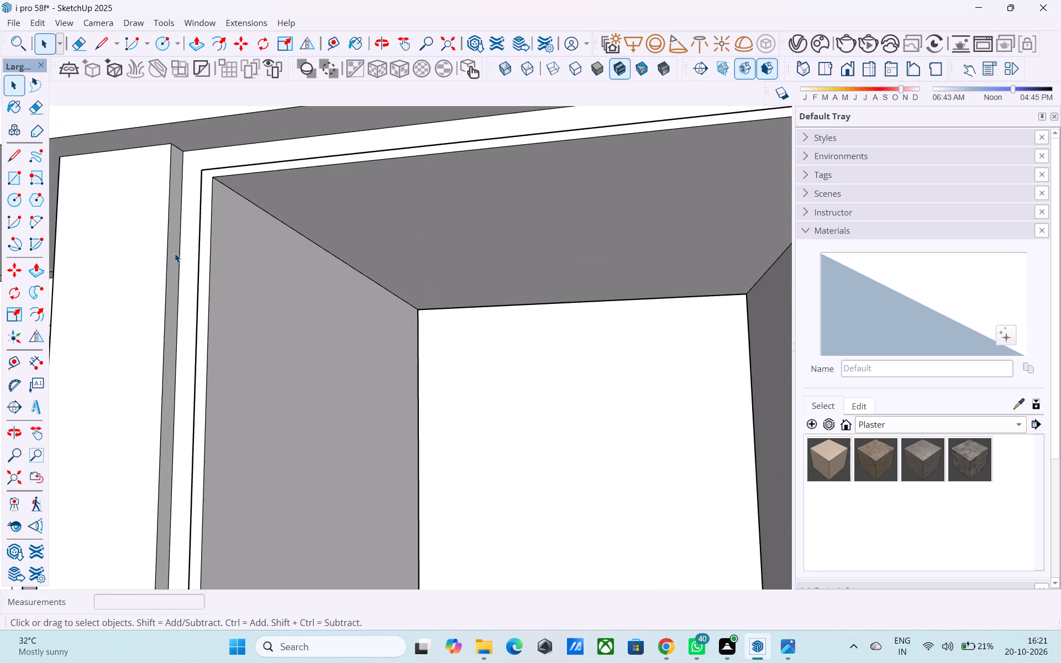
scroll(175, 253, up, 1)
middle_drag(175, 254, 77, 252)
scroll(77, 254, up, 1)
middle_drag(203, 228, 0, 270)
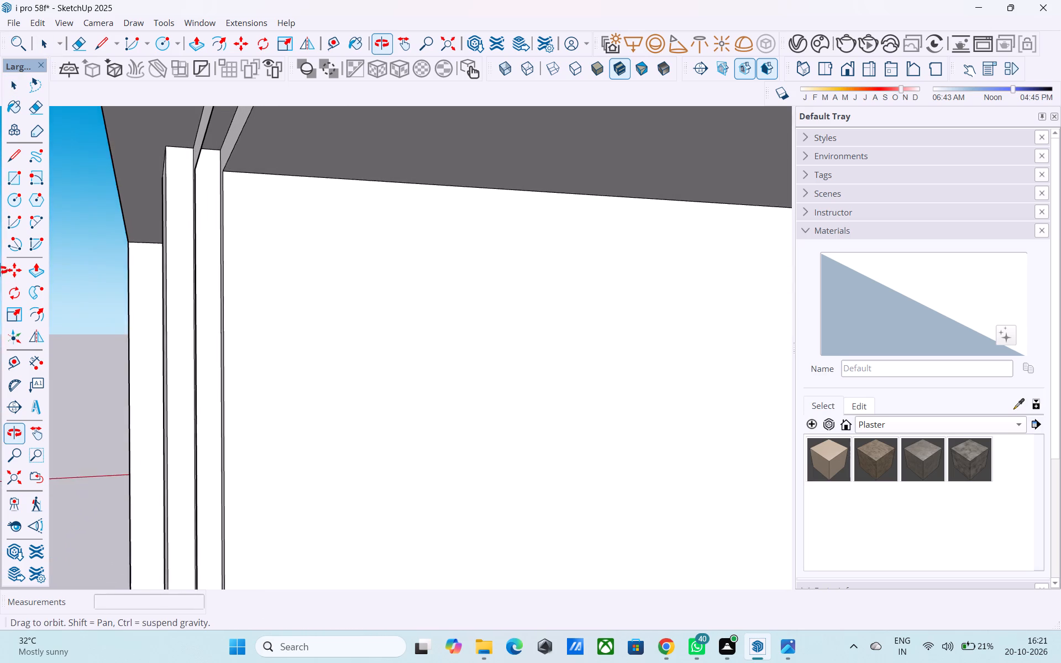
middle_drag(0, 270, 114, 213)
scroll(253, 206, up, 5)
middle_drag(251, 207, 49, 228)
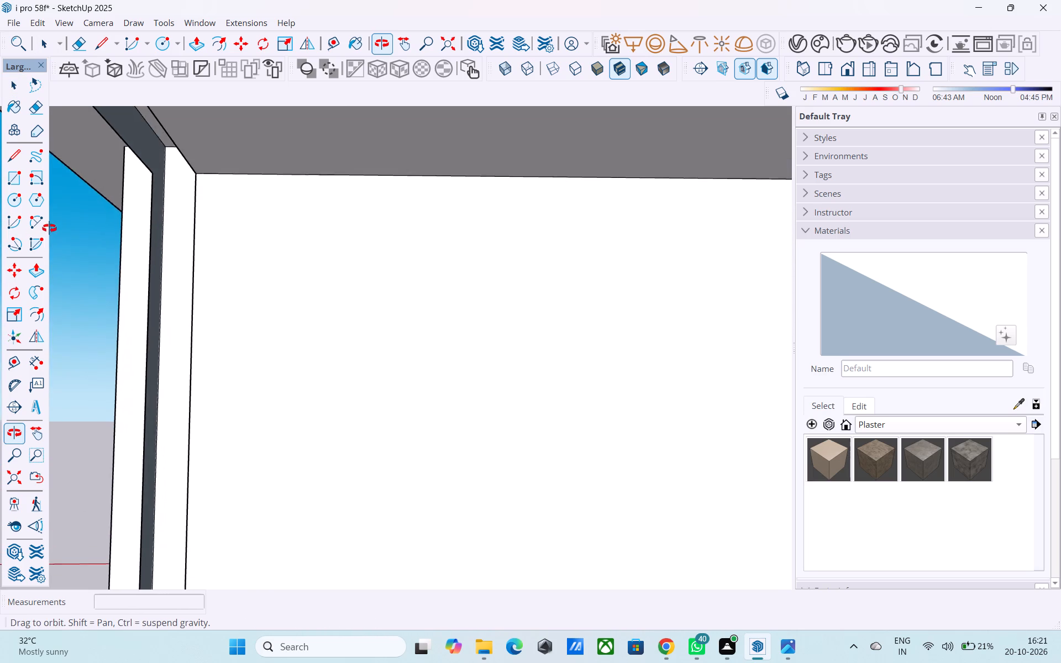
middle_drag(49, 228, 381, 246)
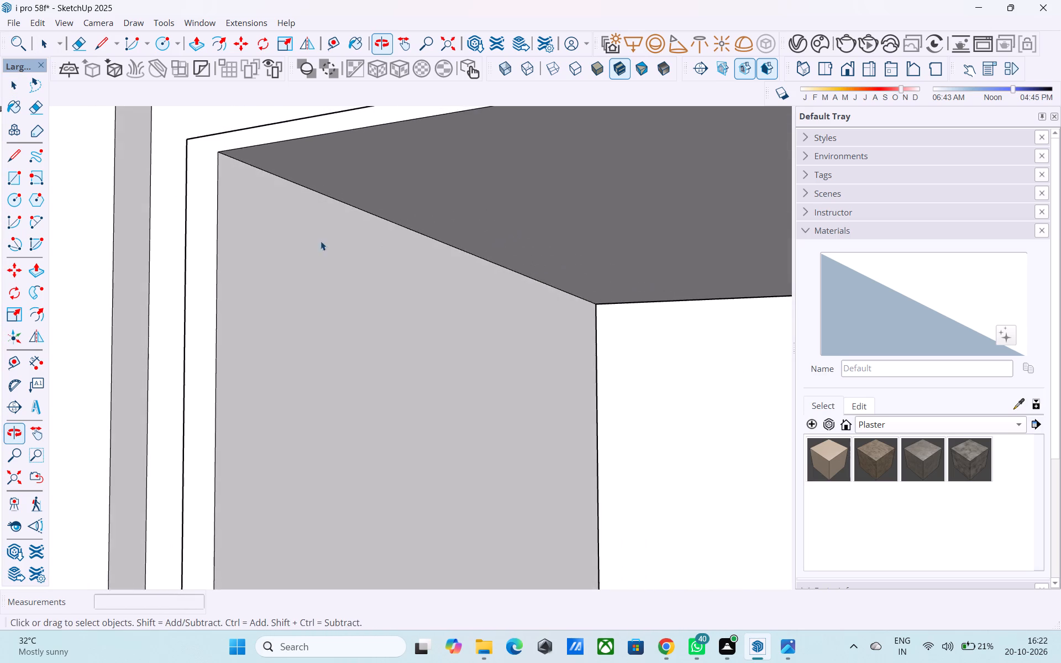
scroll(239, 226, down, 5)
middle_drag(236, 249, 251, 271)
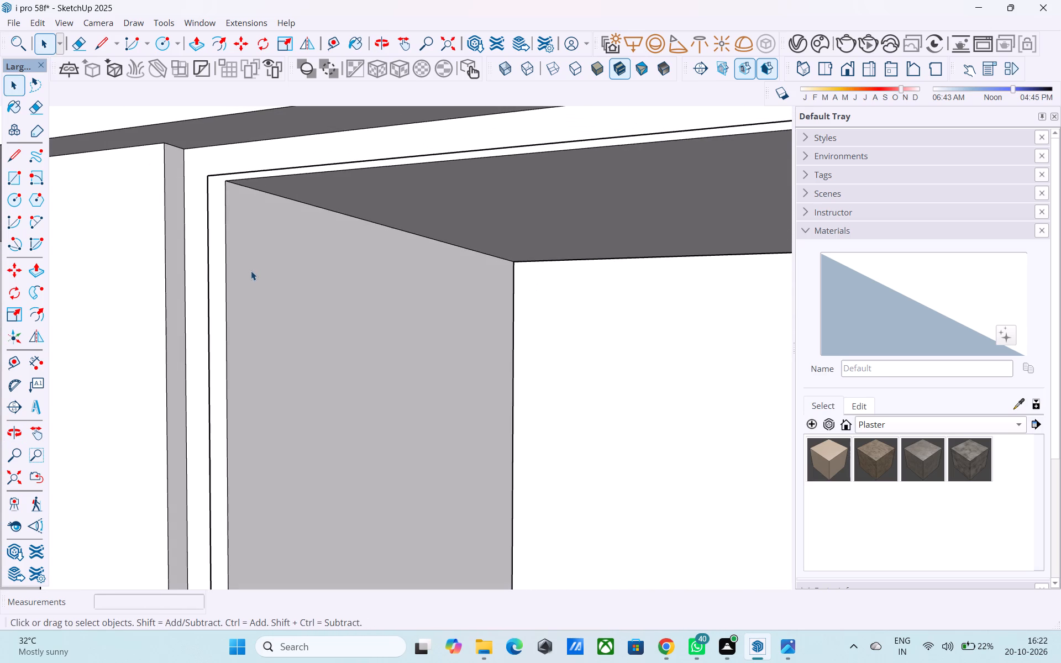
scroll(225, 252, down, 15)
middle_drag(255, 323, 367, 333)
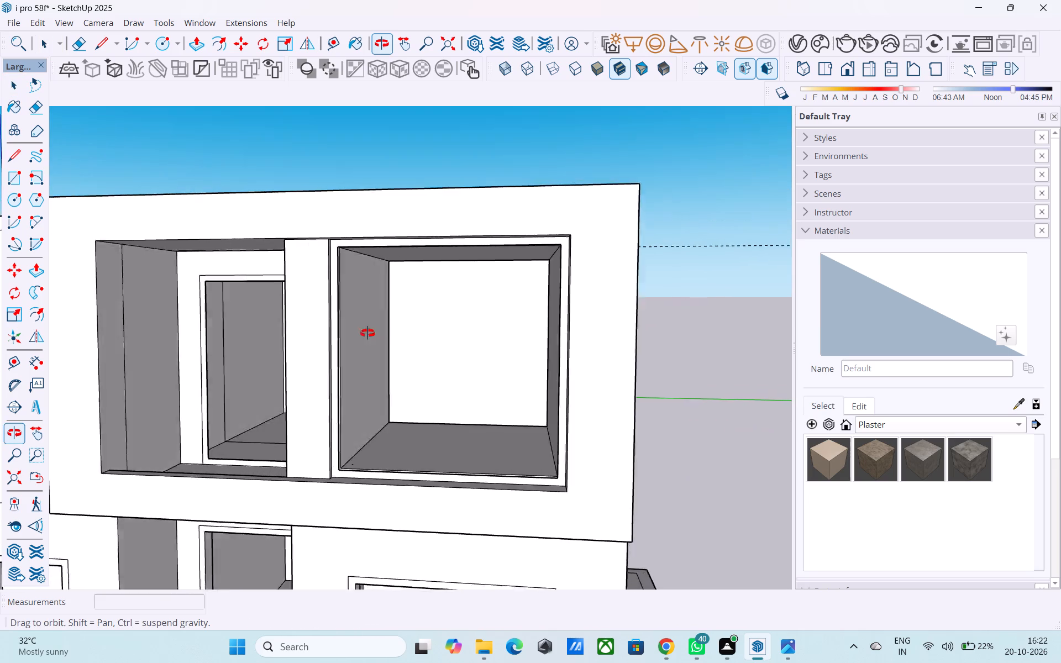
middle_drag(367, 333, 464, 344)
scroll(159, 296, down, 5)
scroll(500, 307, up, 5)
middle_drag(368, 290, 290, 282)
Draw a rectangle between opposite inner corners of the frame to close the deep upper-floor opening with a face.
key(r)
shift+middle_drag(141, 234, 239, 301)
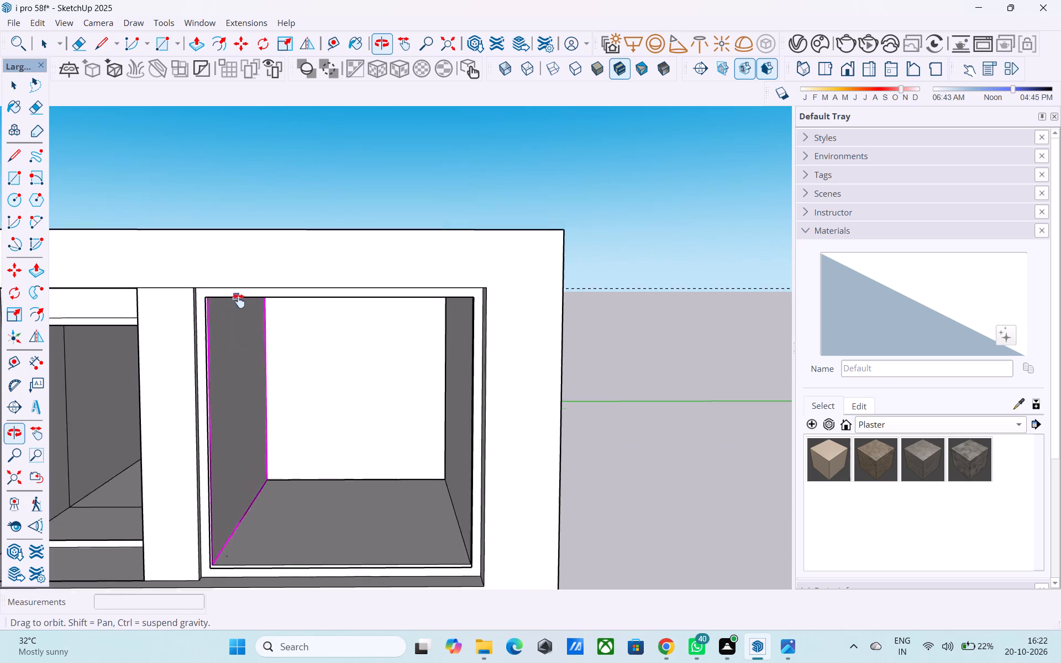
shift+middle_drag(239, 301, 197, 201)
scroll(279, 335, up, 4)
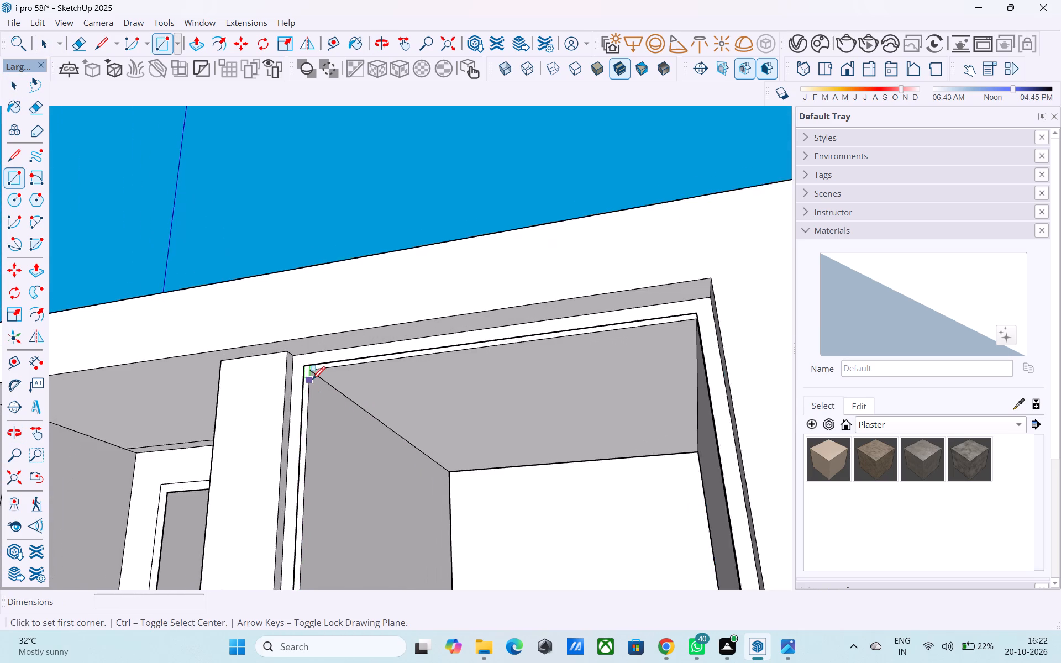
scroll(317, 384, up, 4)
click(304, 367)
scroll(276, 310, down, 12)
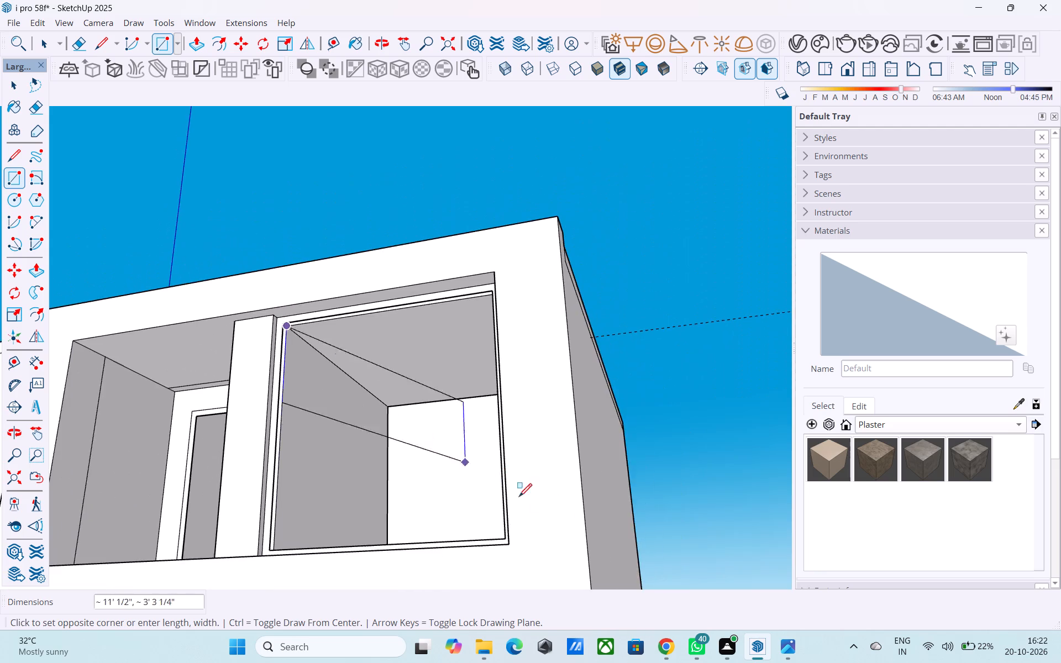
shift+middle_drag(565, 517, 887, 616)
scroll(448, 442, up, 6)
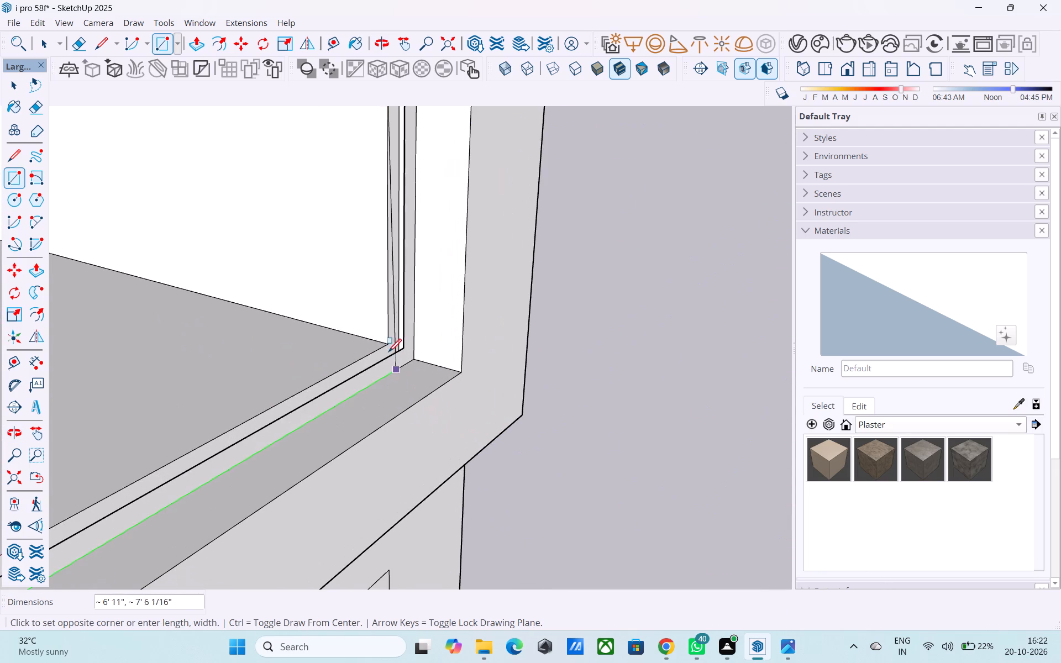
click(383, 340)
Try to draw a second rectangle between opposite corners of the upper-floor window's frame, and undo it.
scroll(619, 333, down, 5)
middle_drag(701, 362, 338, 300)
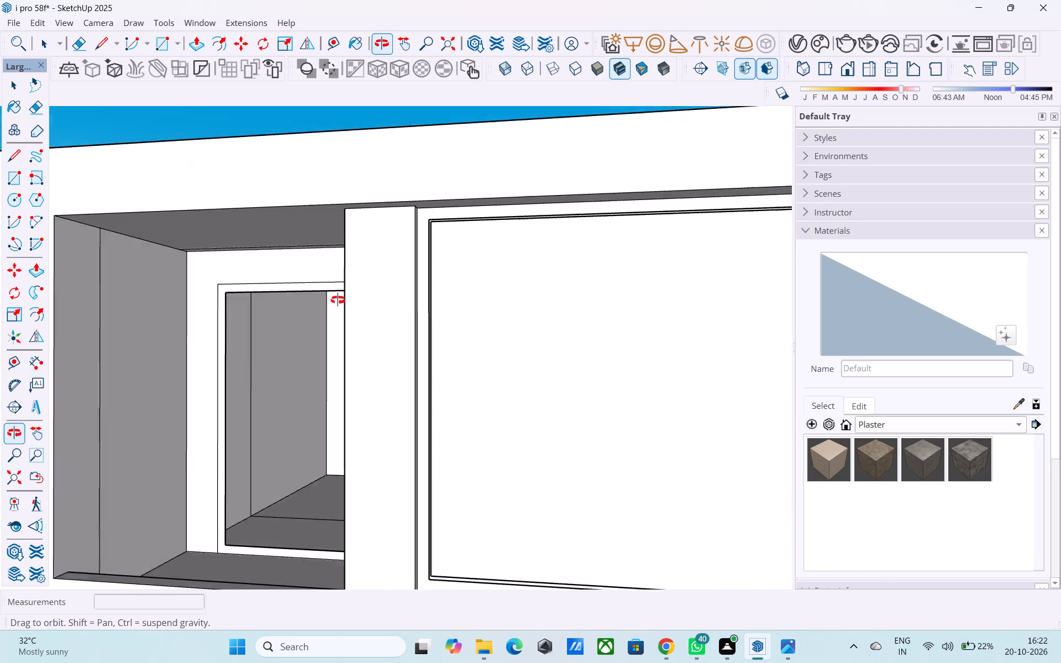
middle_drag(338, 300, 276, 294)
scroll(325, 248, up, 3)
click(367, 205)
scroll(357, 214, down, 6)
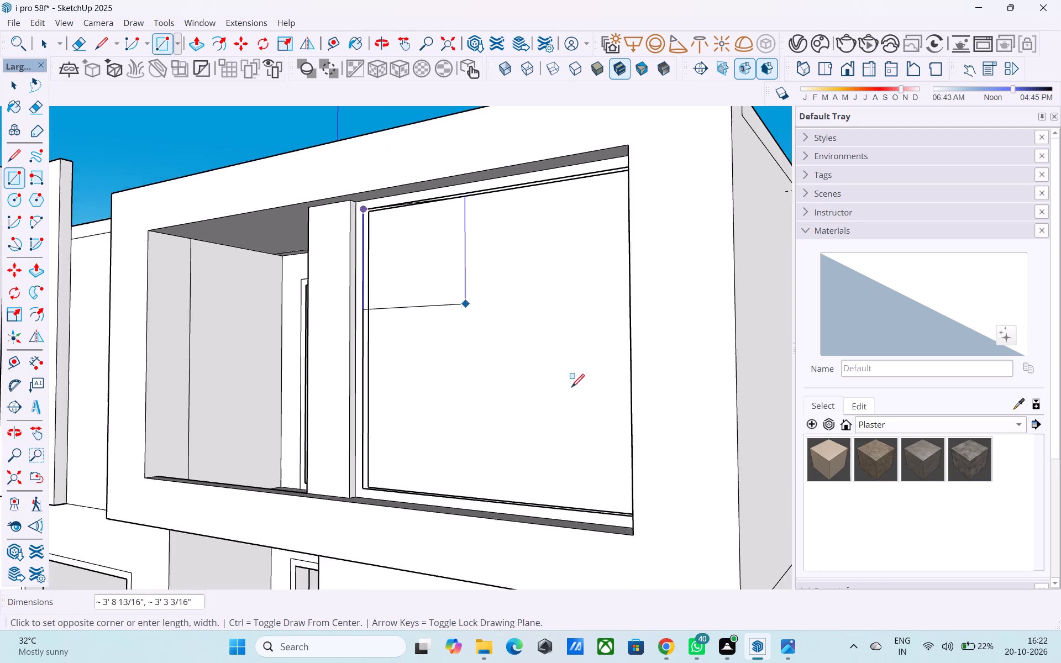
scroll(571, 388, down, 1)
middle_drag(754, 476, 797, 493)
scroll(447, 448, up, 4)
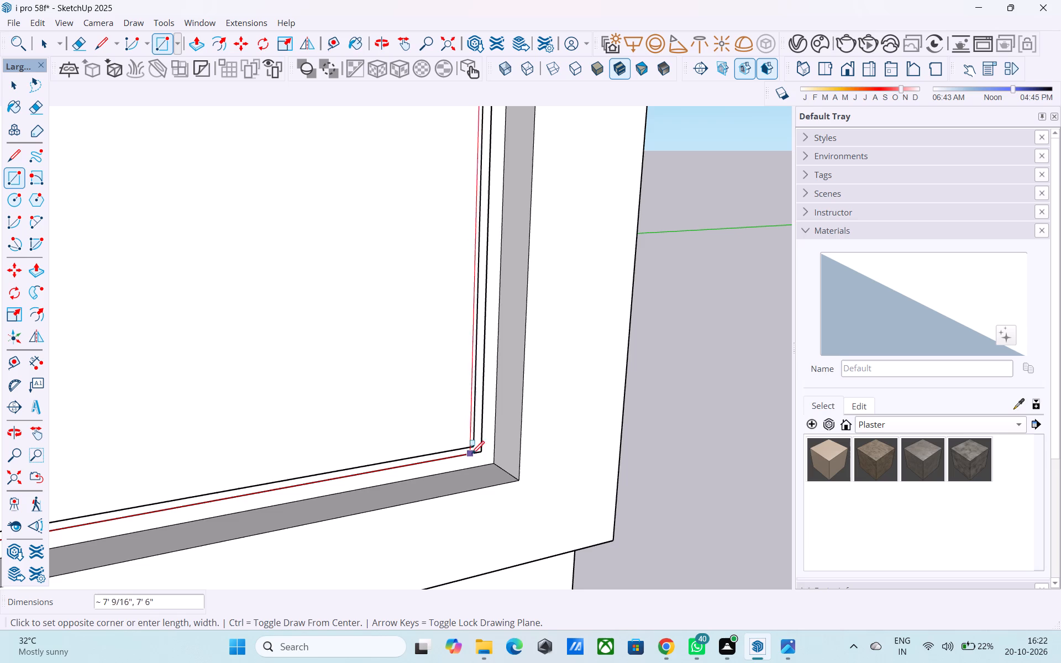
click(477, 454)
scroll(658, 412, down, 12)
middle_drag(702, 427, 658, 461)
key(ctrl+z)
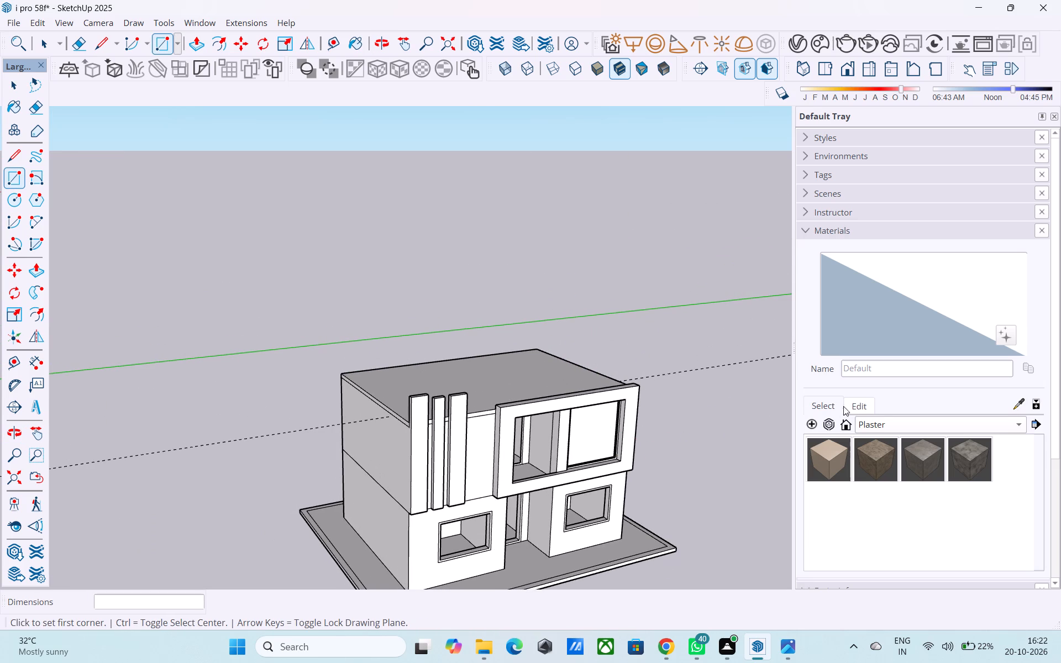
Choose Glass_Basic_01 from the Glass materials and paint the new face in the upper-floor window opening.
click(836, 406)
click(866, 425)
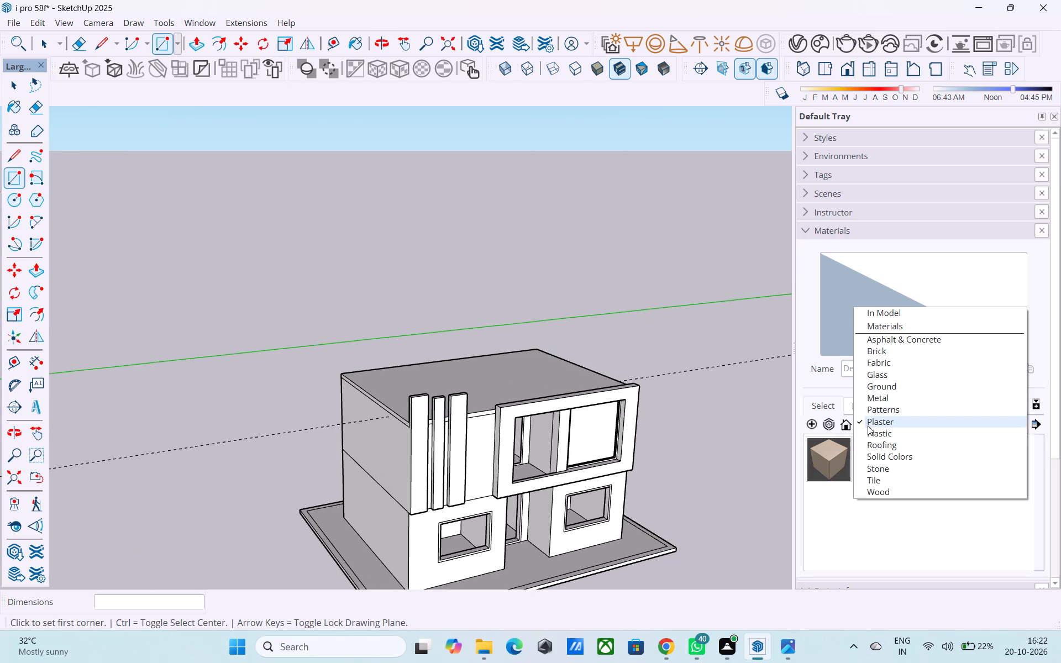
click(882, 376)
click(832, 453)
scroll(629, 438, up, 5)
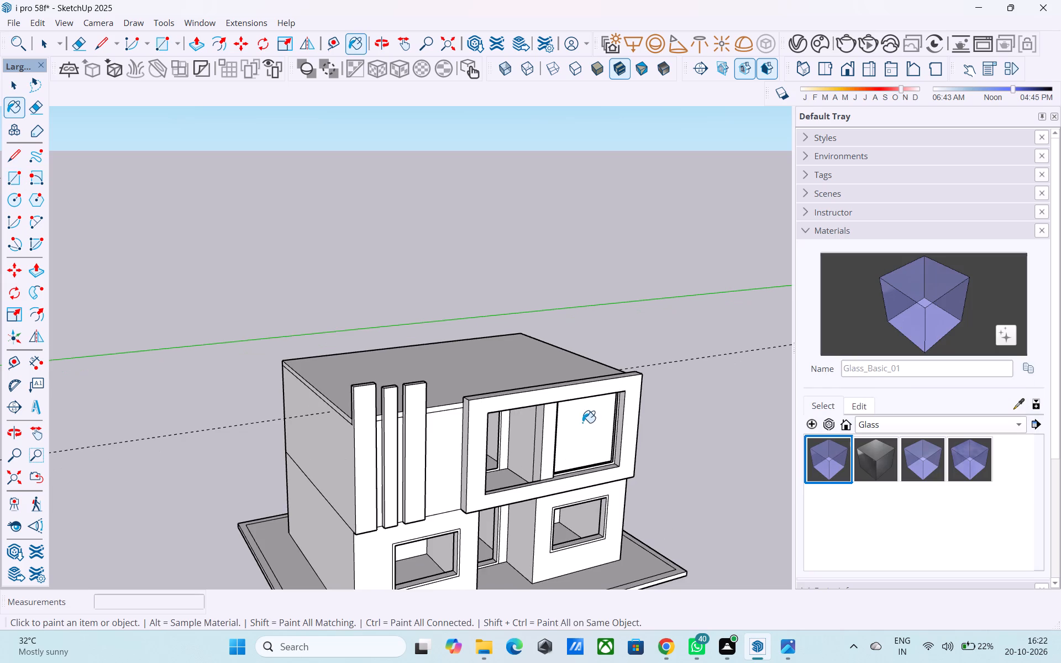
click(582, 422)
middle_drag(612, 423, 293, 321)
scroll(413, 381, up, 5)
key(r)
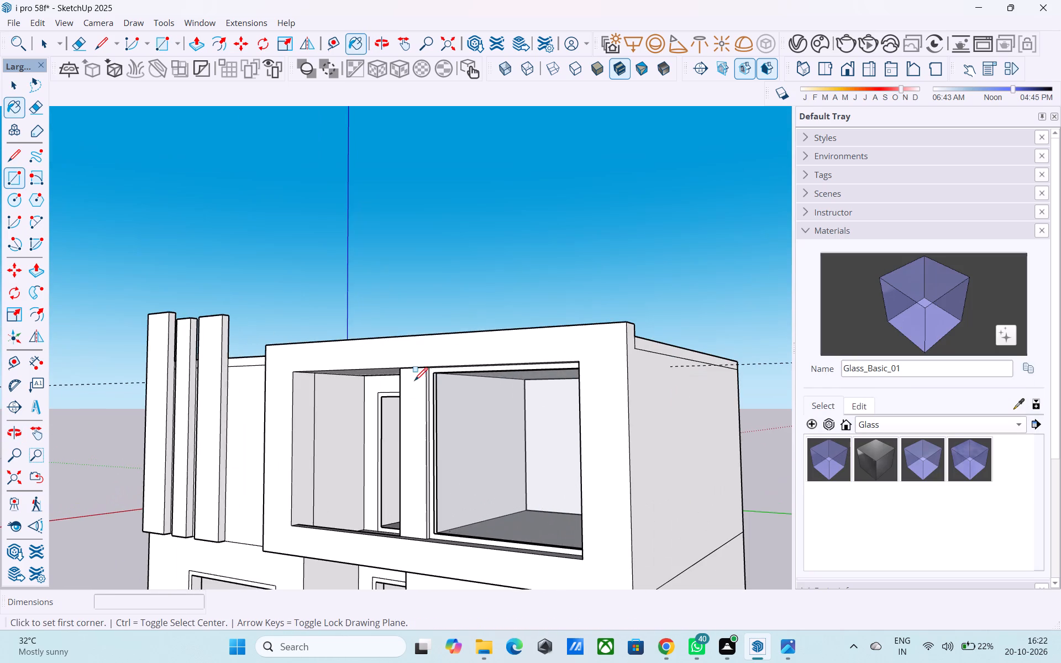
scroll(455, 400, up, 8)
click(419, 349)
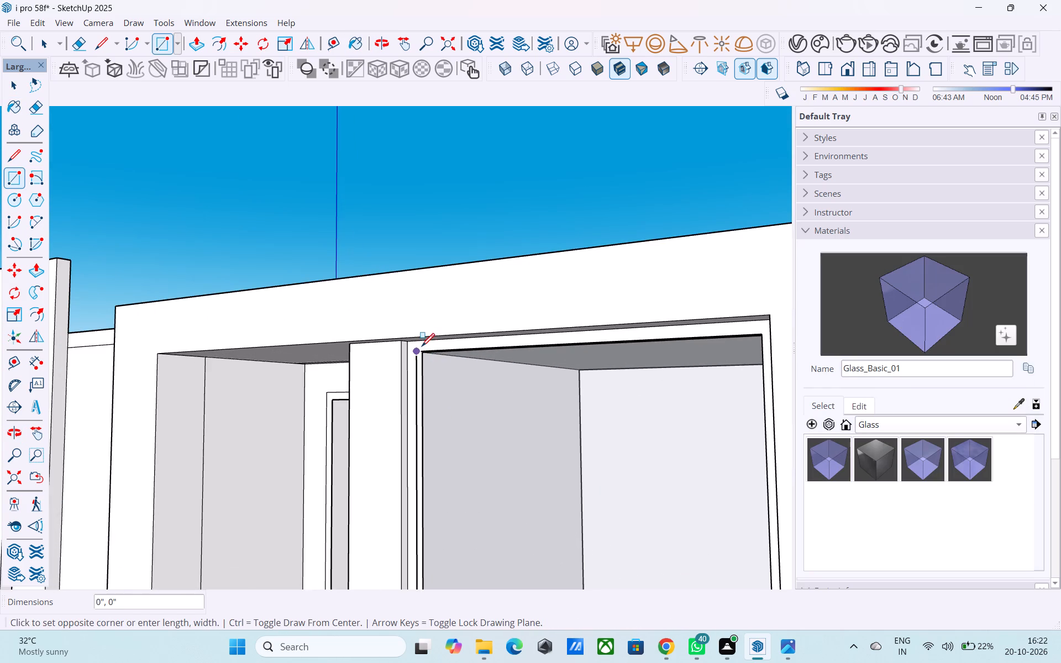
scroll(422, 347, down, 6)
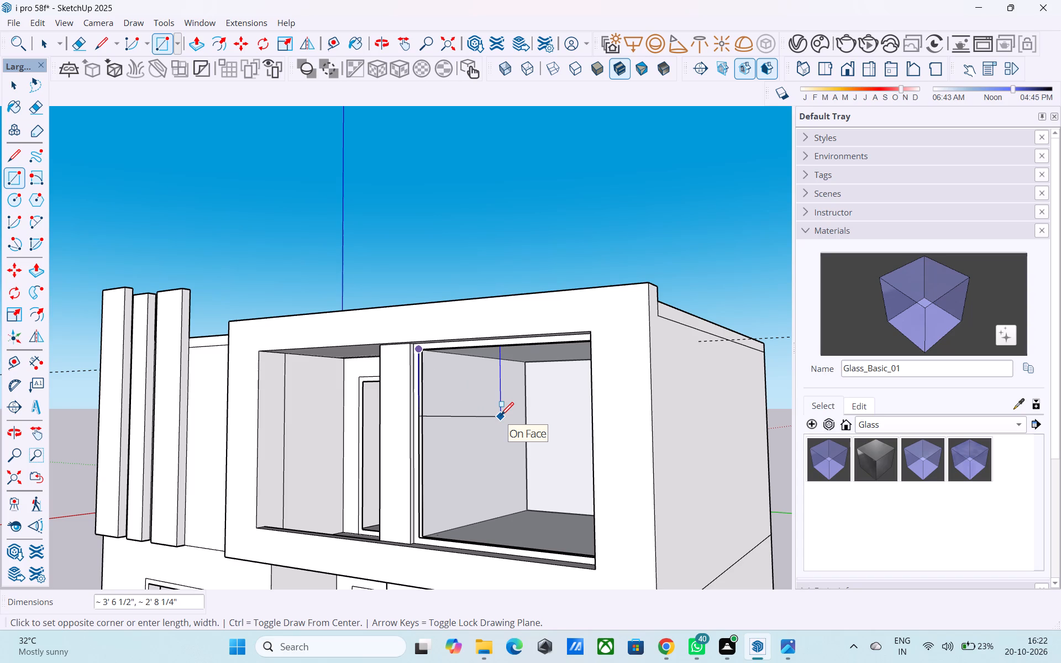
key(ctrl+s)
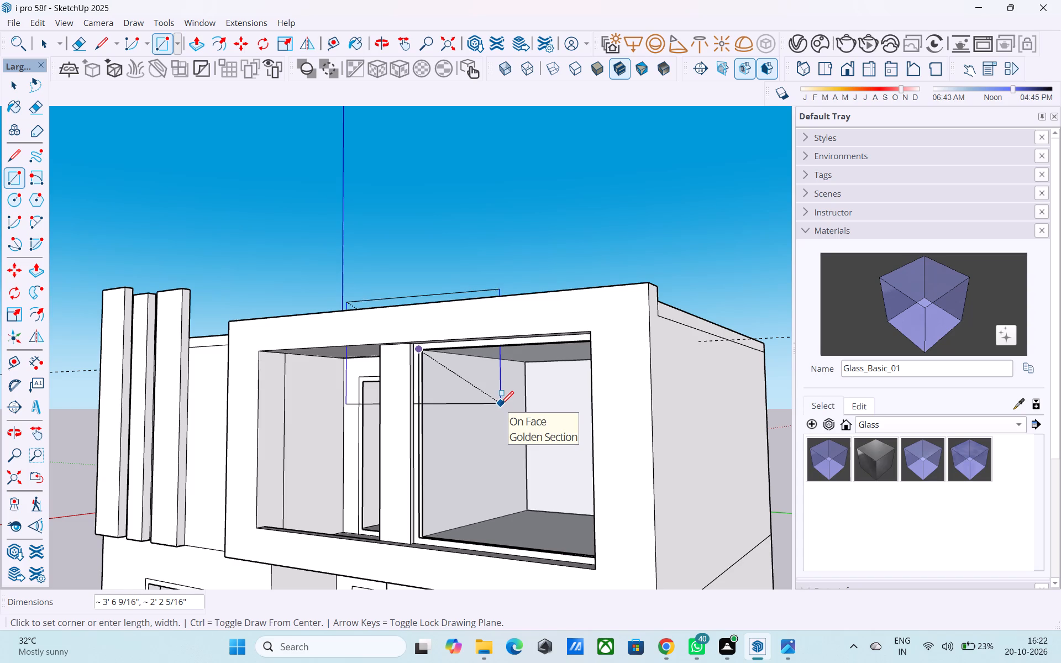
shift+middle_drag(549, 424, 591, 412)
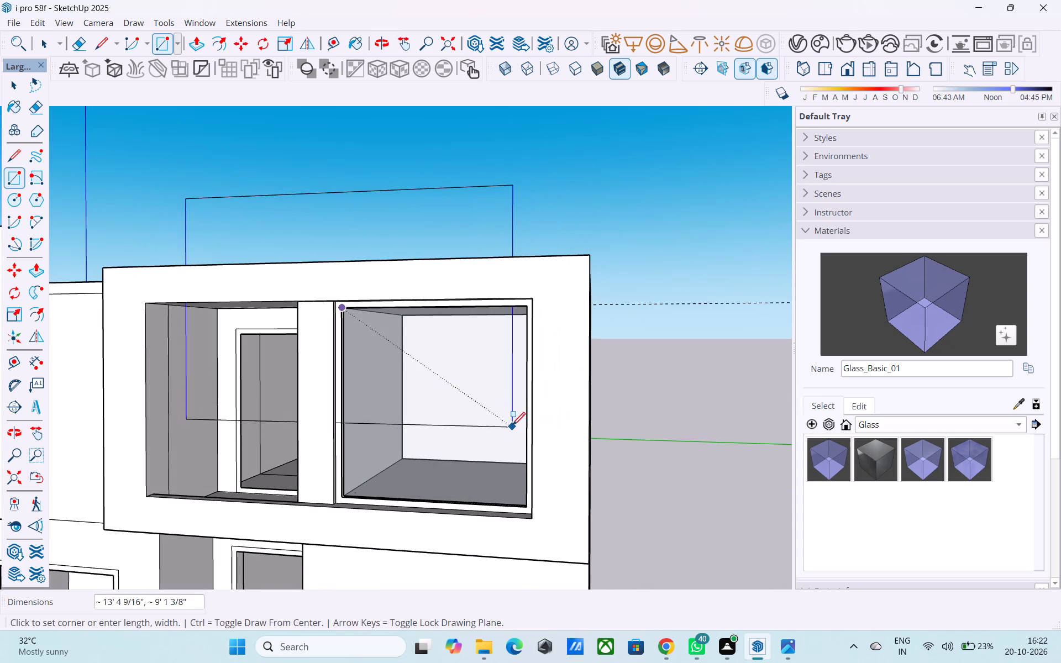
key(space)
Save the model.
key(ctrl+s)
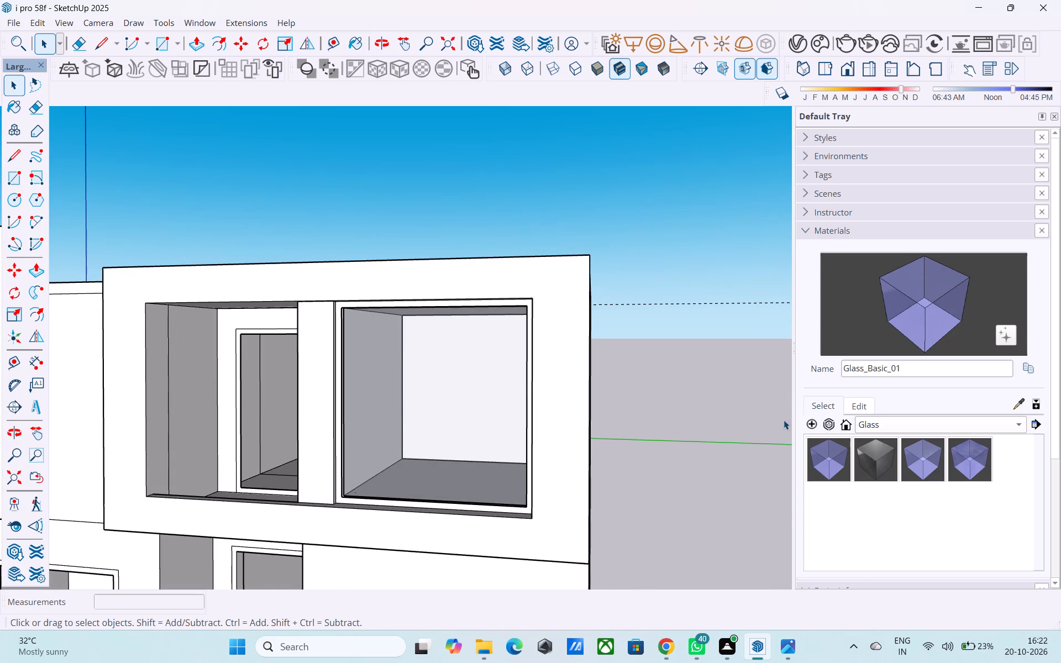
Draw a rectangle of about 7' 6" by 7' 3" across the upper-floor window between opposite corners of its frame.
key(r)
scroll(388, 336, up, 6)
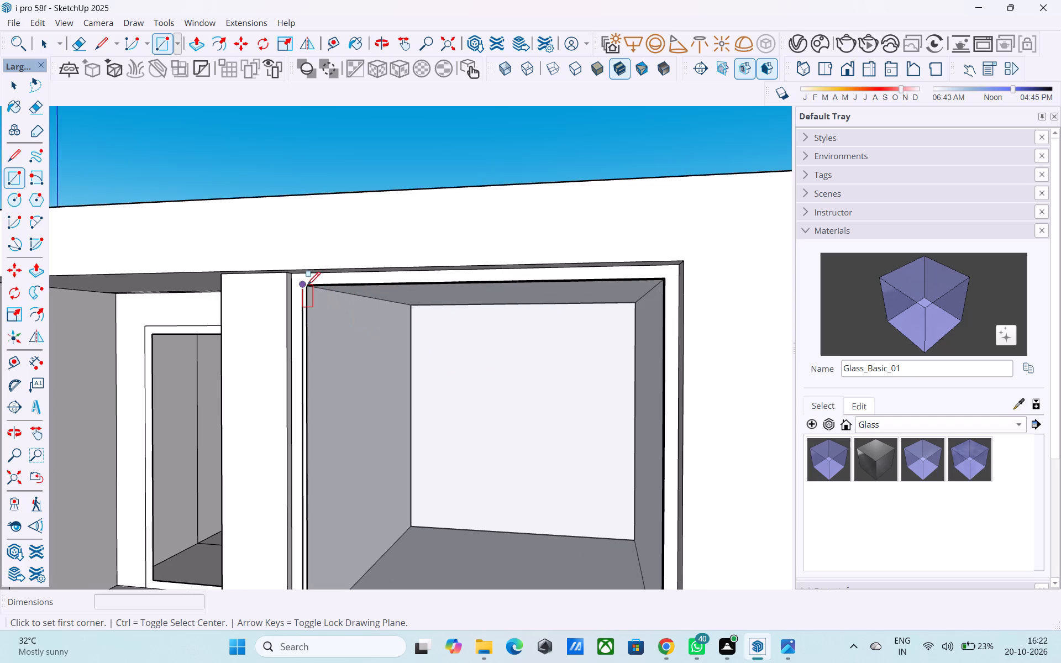
click(305, 285)
scroll(330, 294, down, 5)
middle_drag(512, 457, 581, 501)
scroll(571, 523, up, 10)
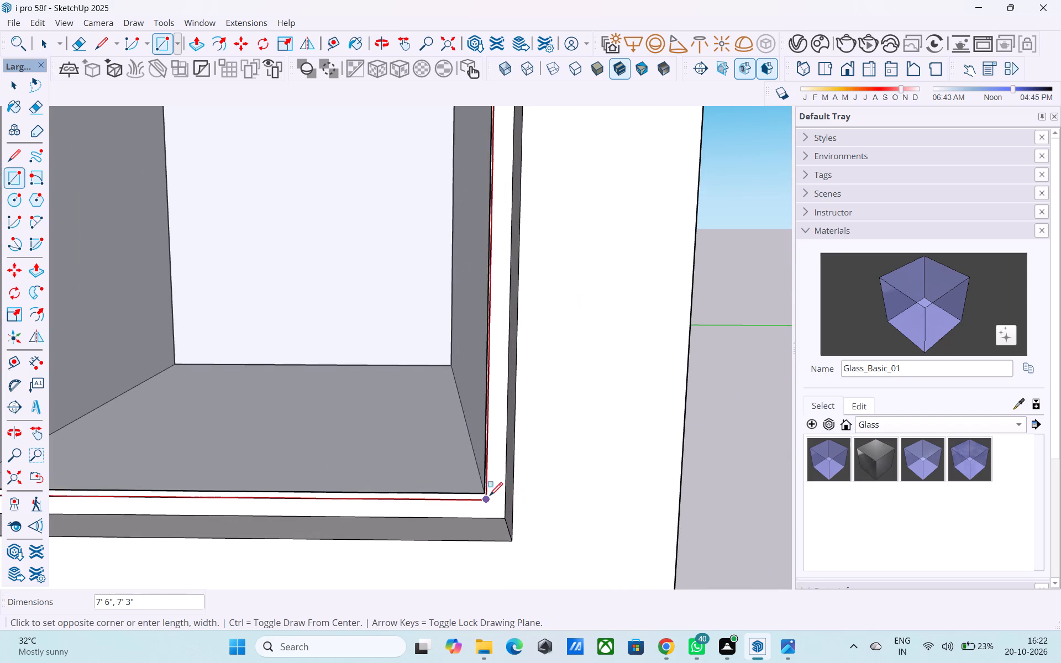
click(482, 496)
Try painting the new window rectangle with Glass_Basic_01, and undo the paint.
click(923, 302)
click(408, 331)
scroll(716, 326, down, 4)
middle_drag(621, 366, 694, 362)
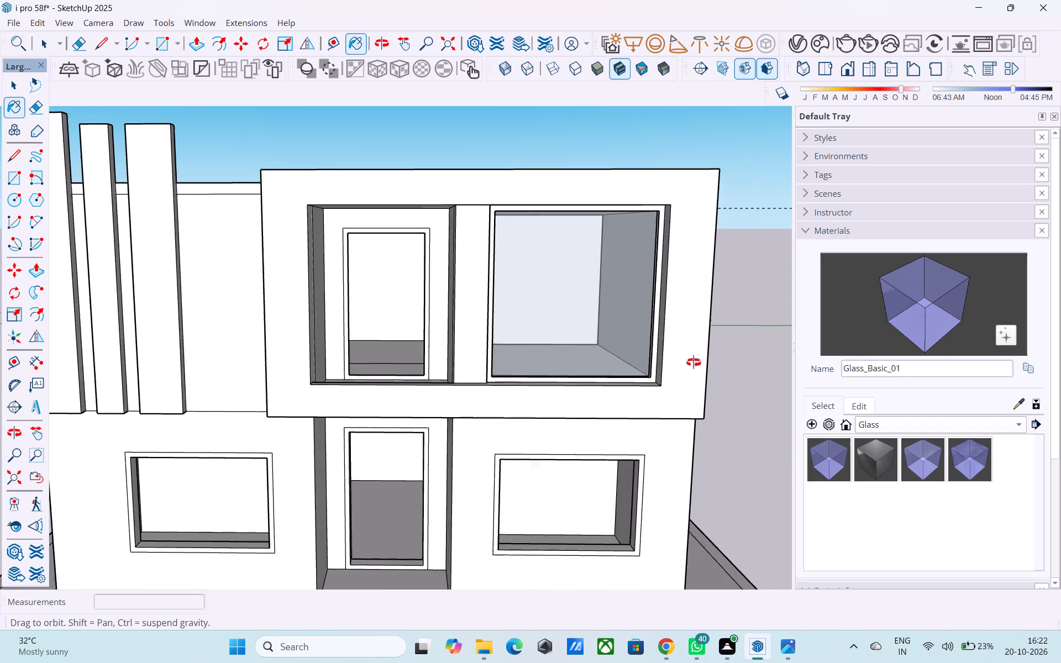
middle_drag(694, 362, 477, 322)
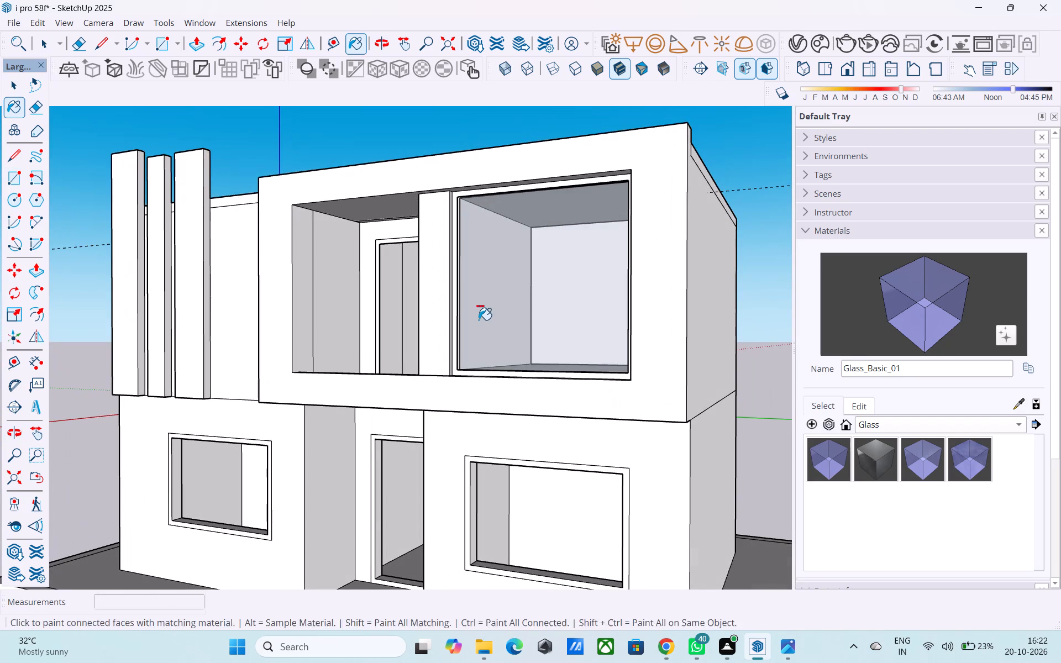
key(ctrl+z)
Select the new pane face in the upper-floor window and paint it with Glass_Basic_01.
key(space)
click(498, 313)
click(903, 309)
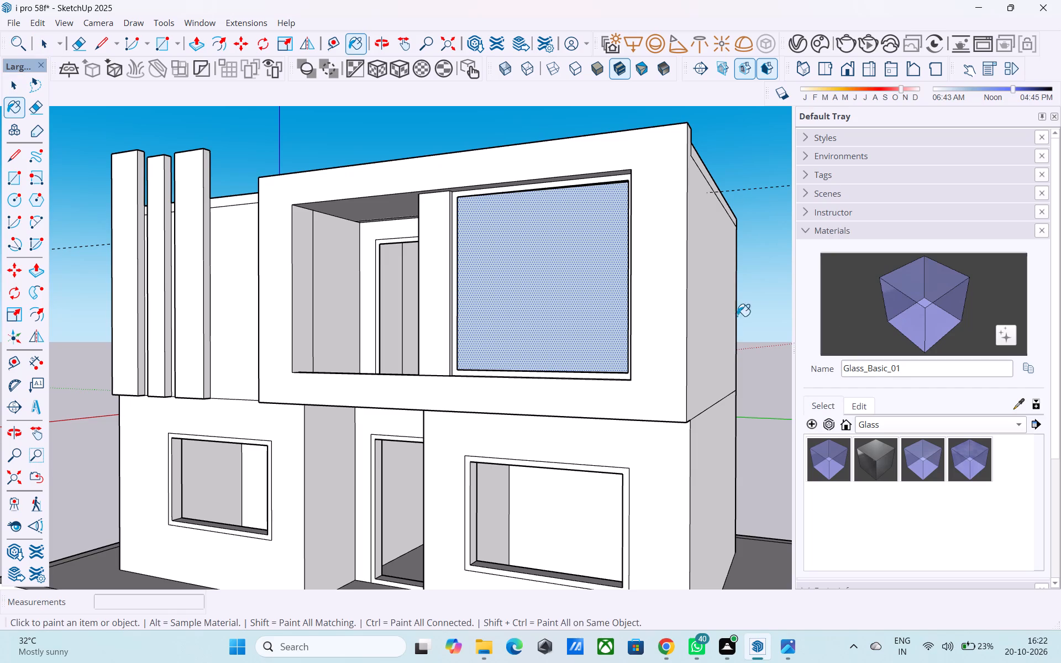
click(616, 299)
Examine the glazed upper-floor window and the house's front facade from several angles.
scroll(618, 297, down, 4)
shift+middle_drag(593, 323, 662, 412)
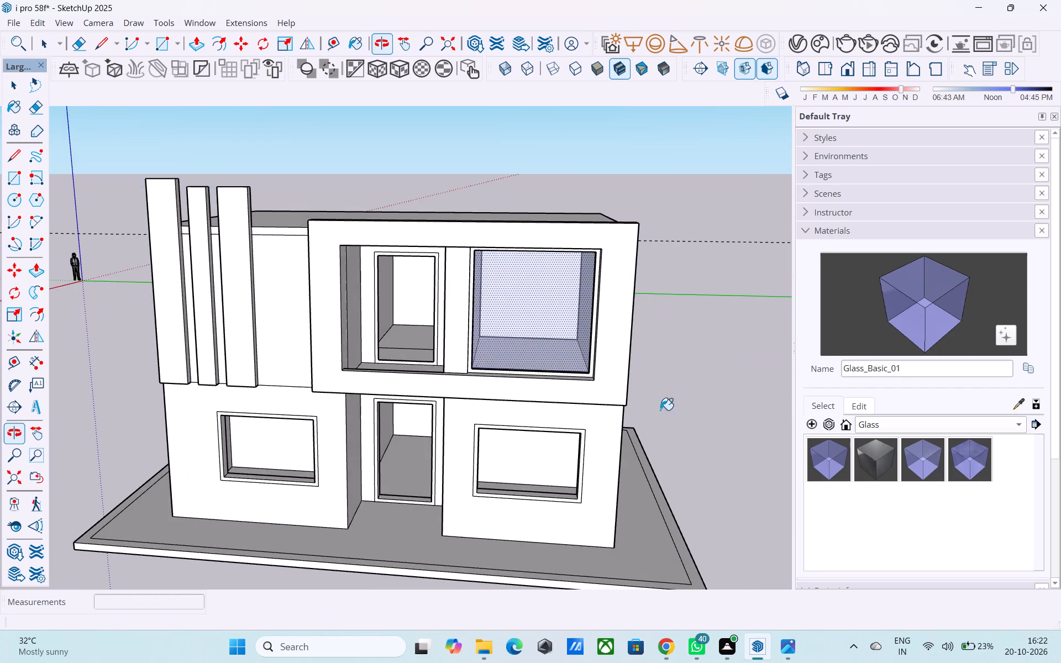
shift+middle_drag(603, 312, 638, 338)
scroll(644, 338, up, 6)
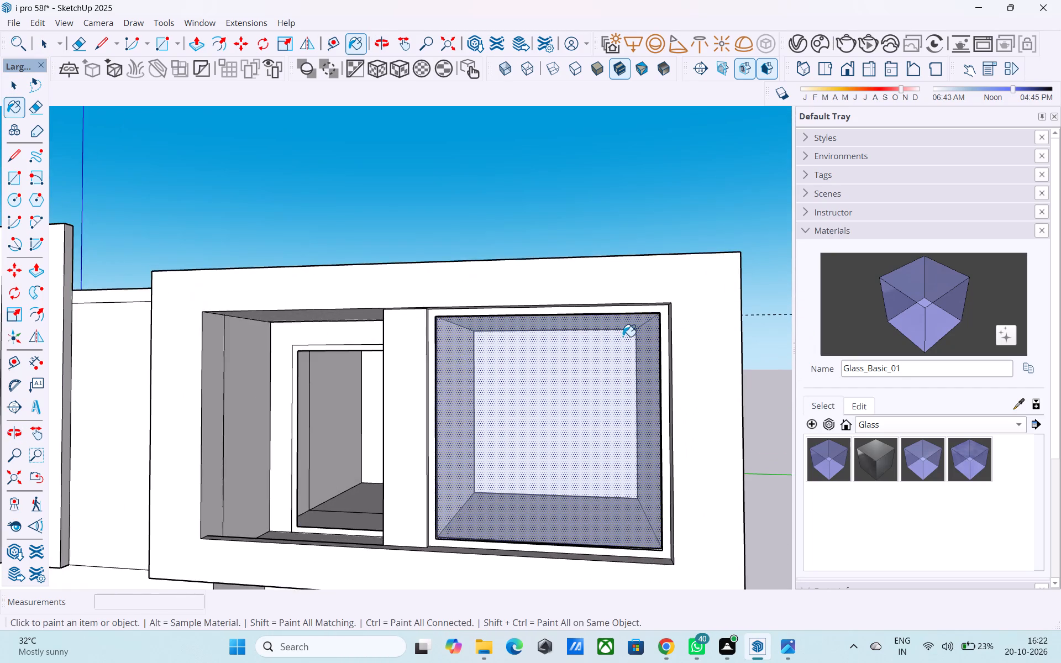
middle_drag(623, 339, 677, 303)
key(space)
scroll(653, 302, down, 5)
middle_drag(595, 313, 590, 299)
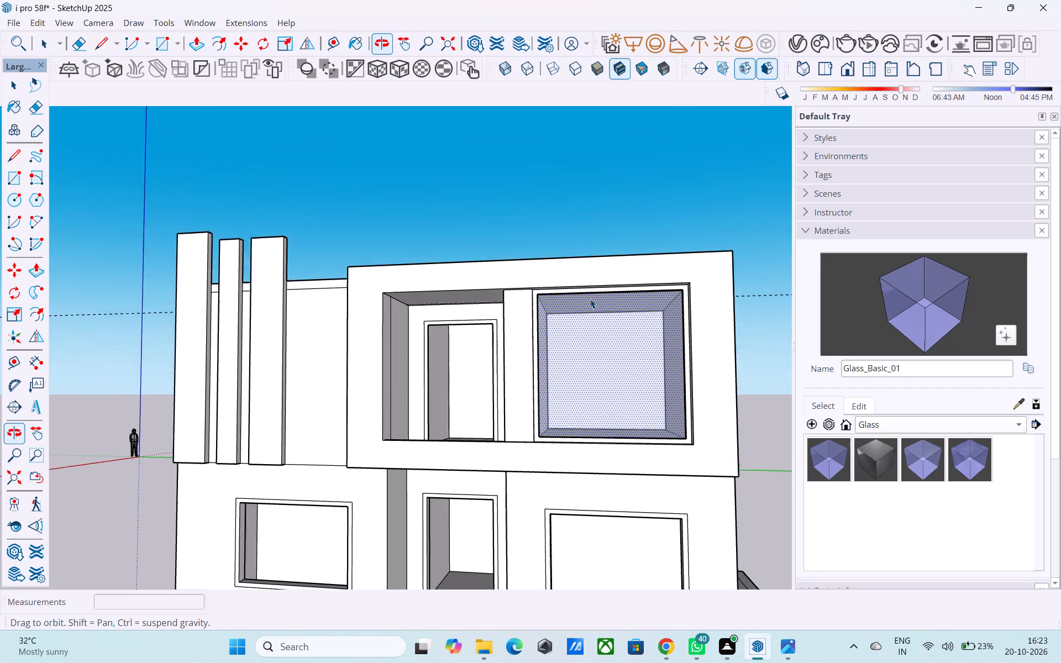
middle_drag(590, 299, 590, 299)
middle_drag(375, 357, 391, 351)
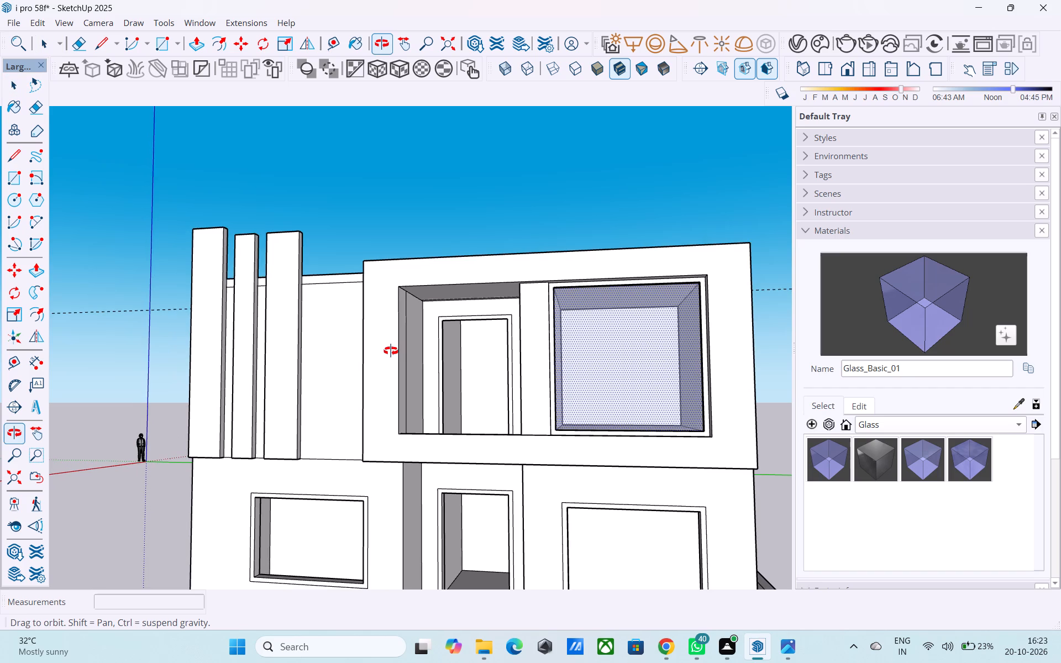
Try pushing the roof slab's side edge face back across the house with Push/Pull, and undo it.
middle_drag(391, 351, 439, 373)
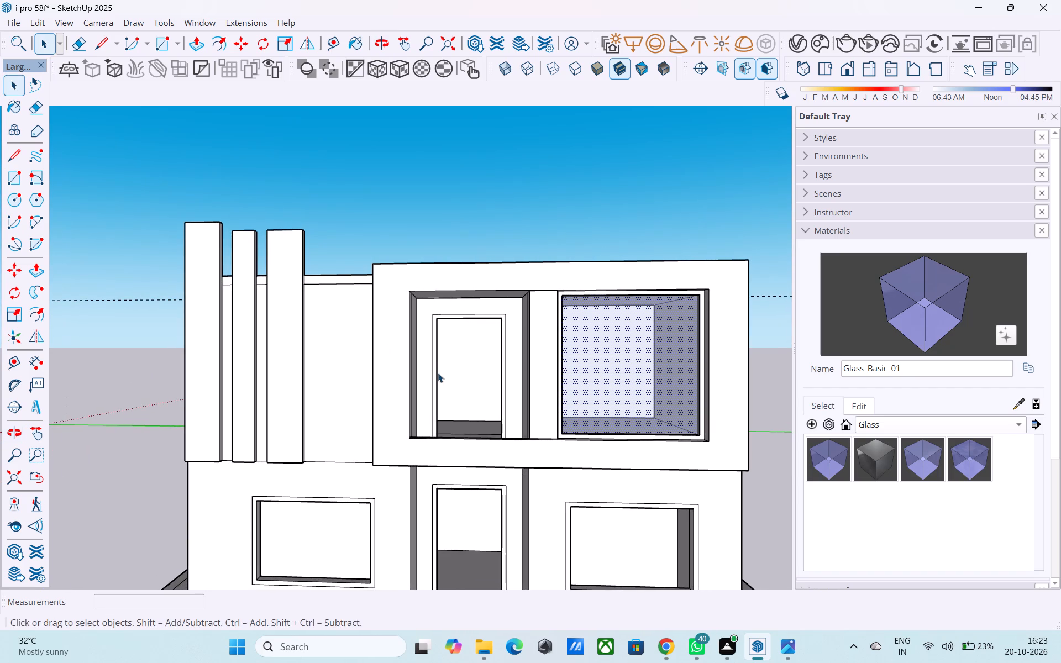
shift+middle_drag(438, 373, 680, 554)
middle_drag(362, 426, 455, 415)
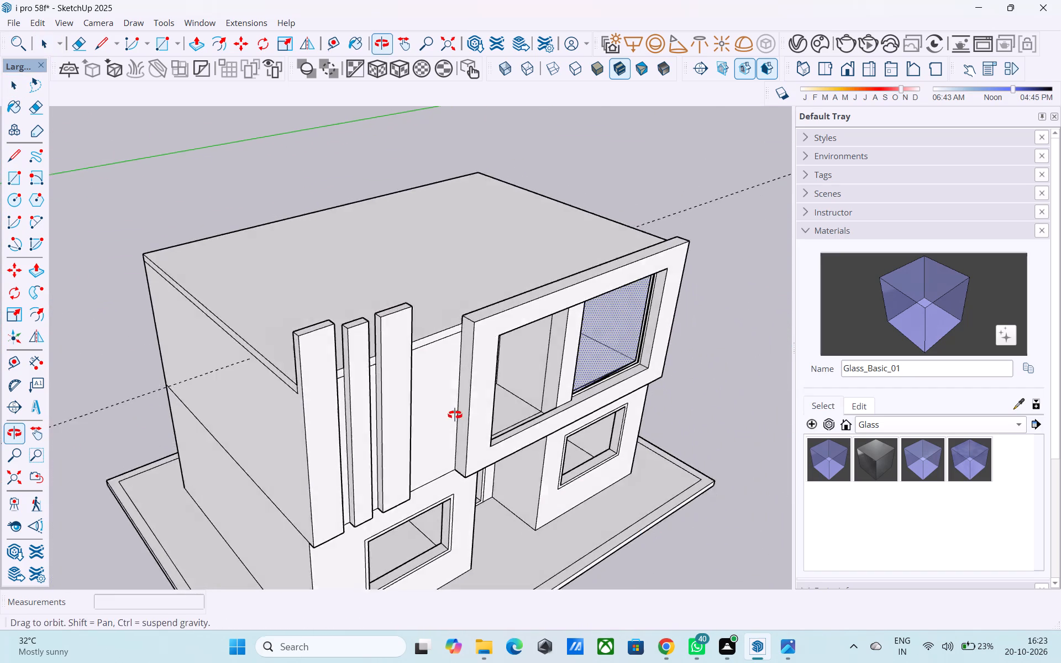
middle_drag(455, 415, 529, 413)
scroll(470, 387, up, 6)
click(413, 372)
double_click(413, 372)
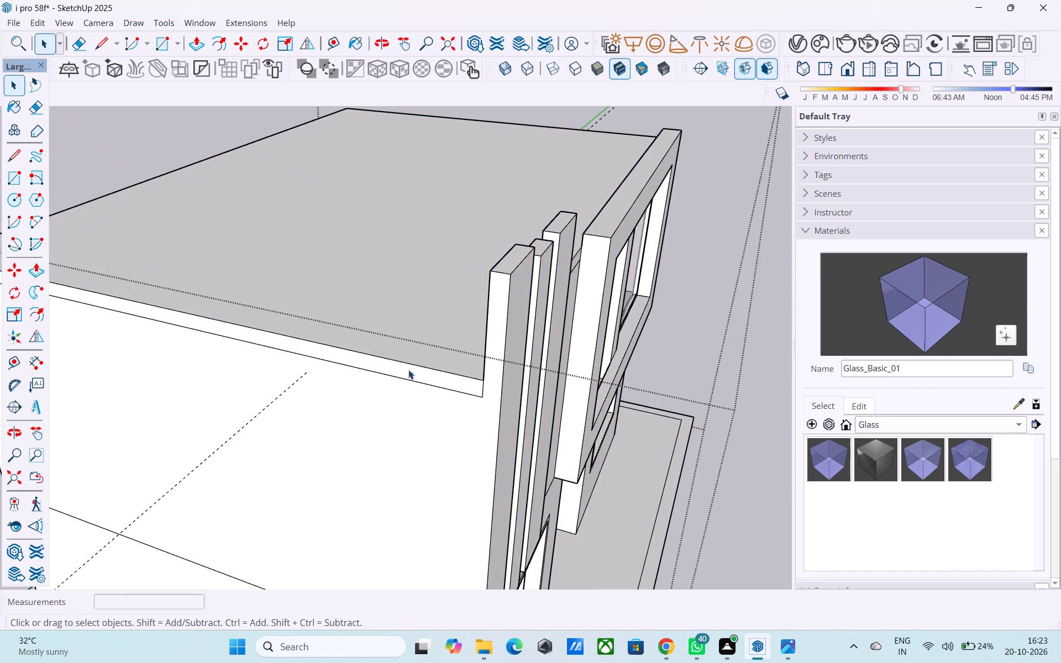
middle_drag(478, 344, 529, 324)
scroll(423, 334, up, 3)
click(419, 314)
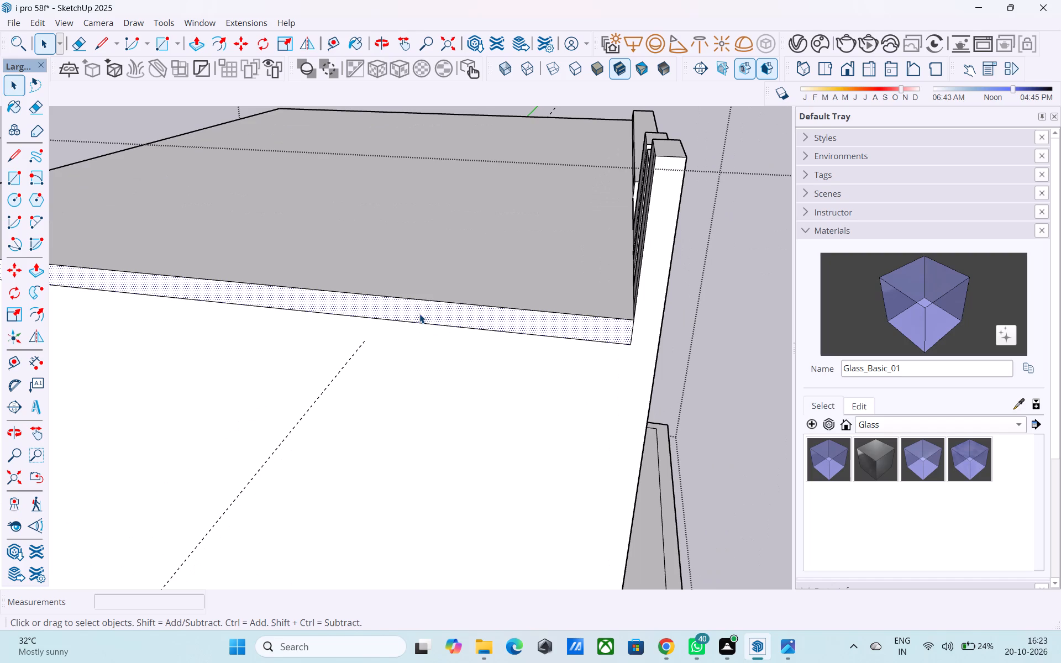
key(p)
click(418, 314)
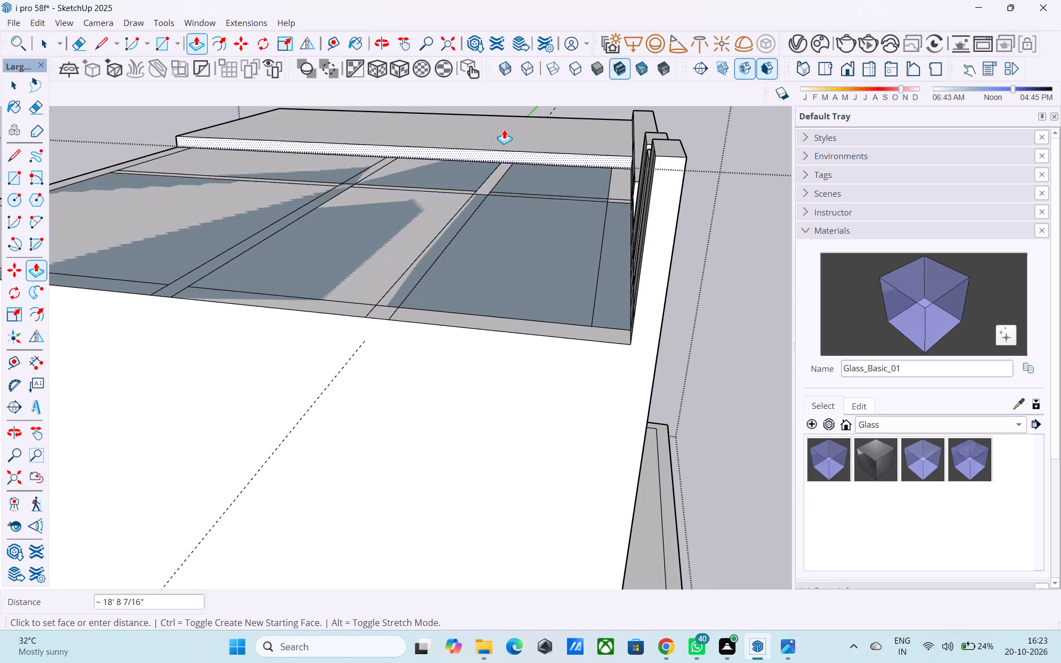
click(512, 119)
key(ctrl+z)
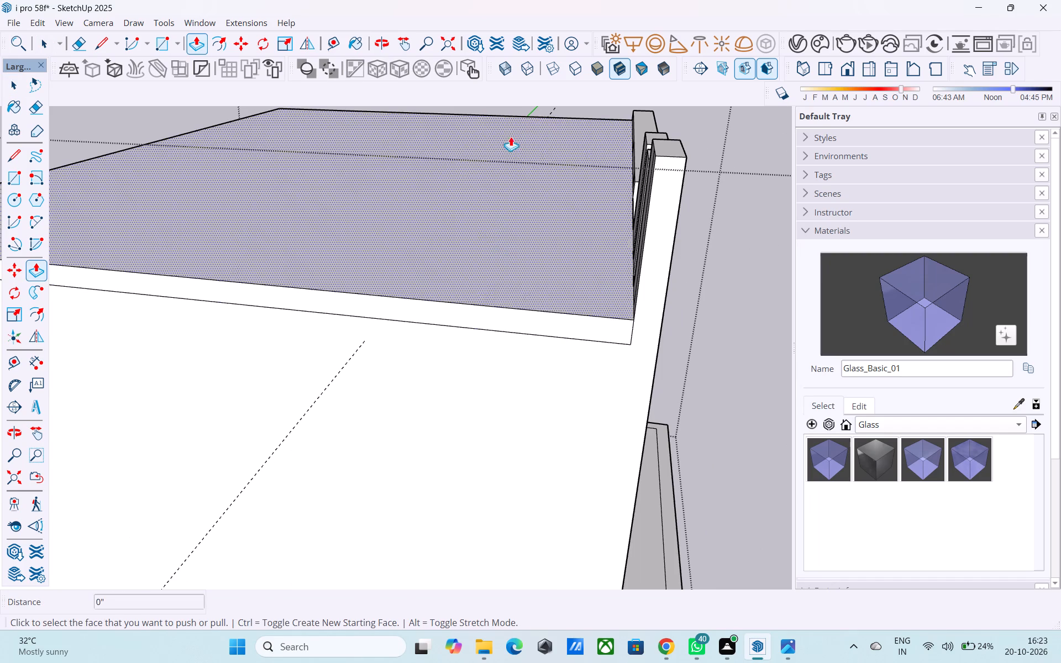
Push the roof slab's side edge face back about 17' to uncover the rooms on the vertical-fin side.
click(474, 315)
click(545, 162)
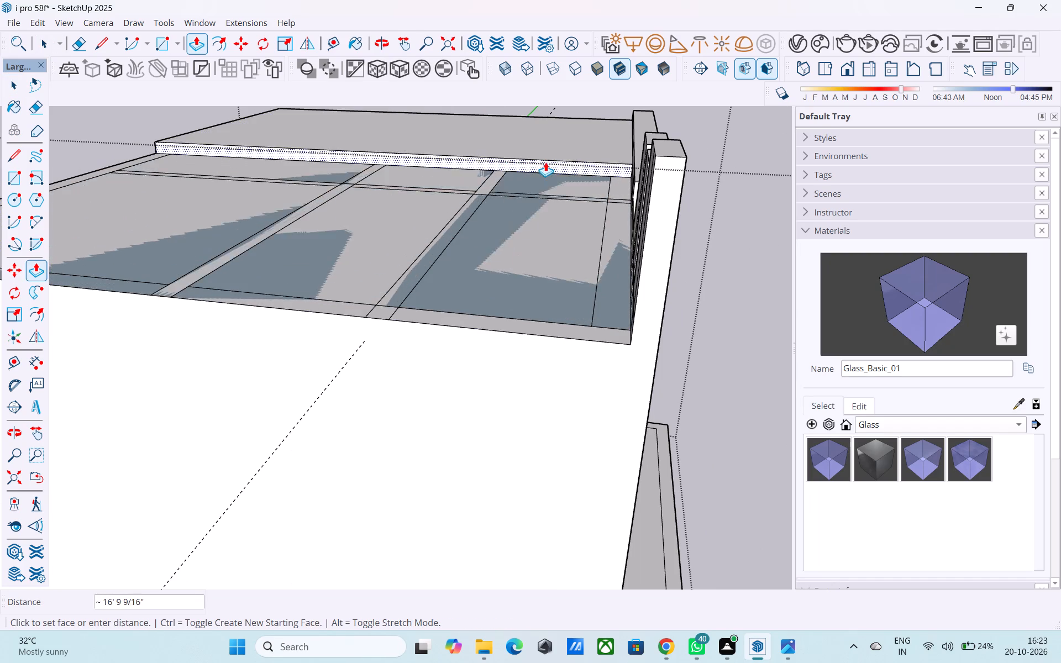
Delete the three exposed ceiling faces covering the rooms beside the shortened roof slab.
middle_drag(466, 240, 562, 301)
scroll(513, 273, down, 1)
scroll(512, 273, up, 1)
scroll(512, 273, down, 4)
key(space)
click(364, 339)
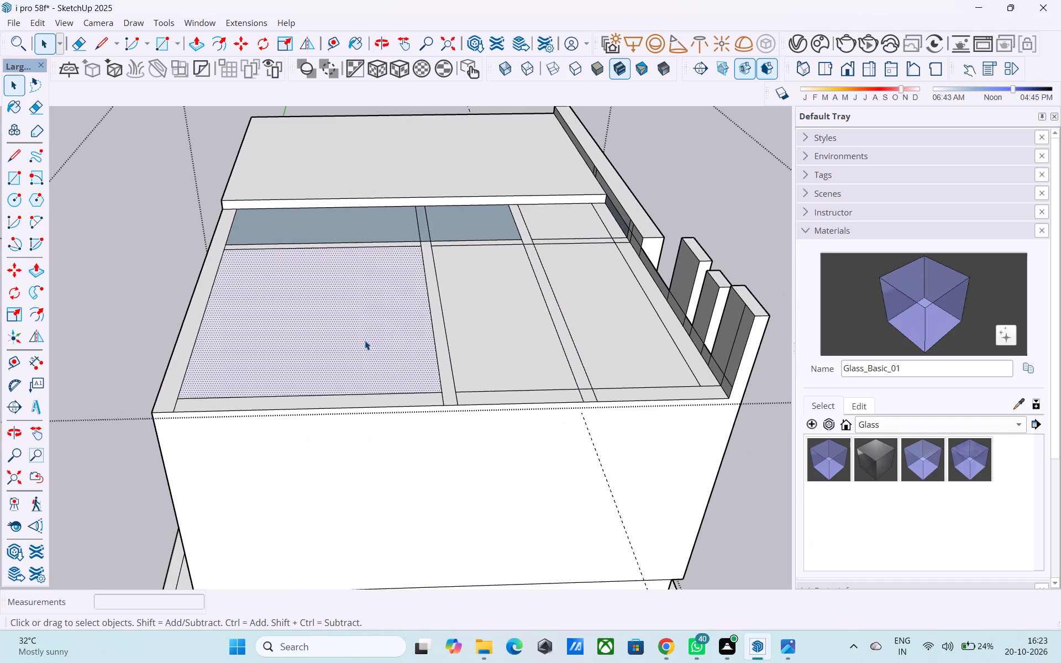
key(Delete)
click(543, 348)
key(Delete)
click(596, 334)
key(Delete)
scroll(283, 324, down, 5)
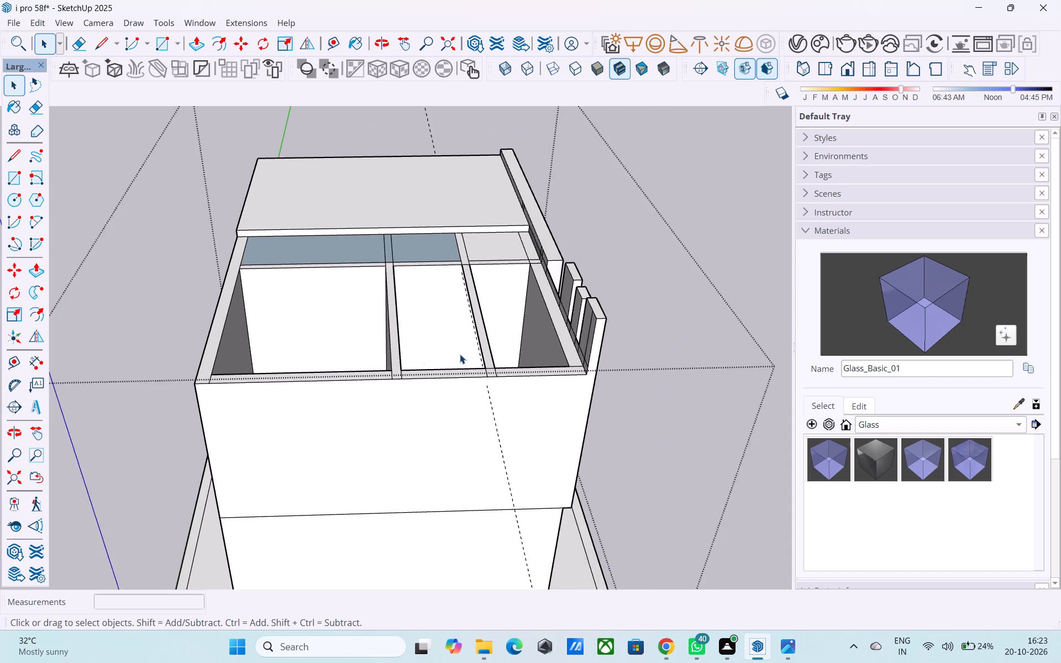
Erase the partition wall between the middle room and the room beside the vertical fins.
middle_drag(395, 366, 558, 320)
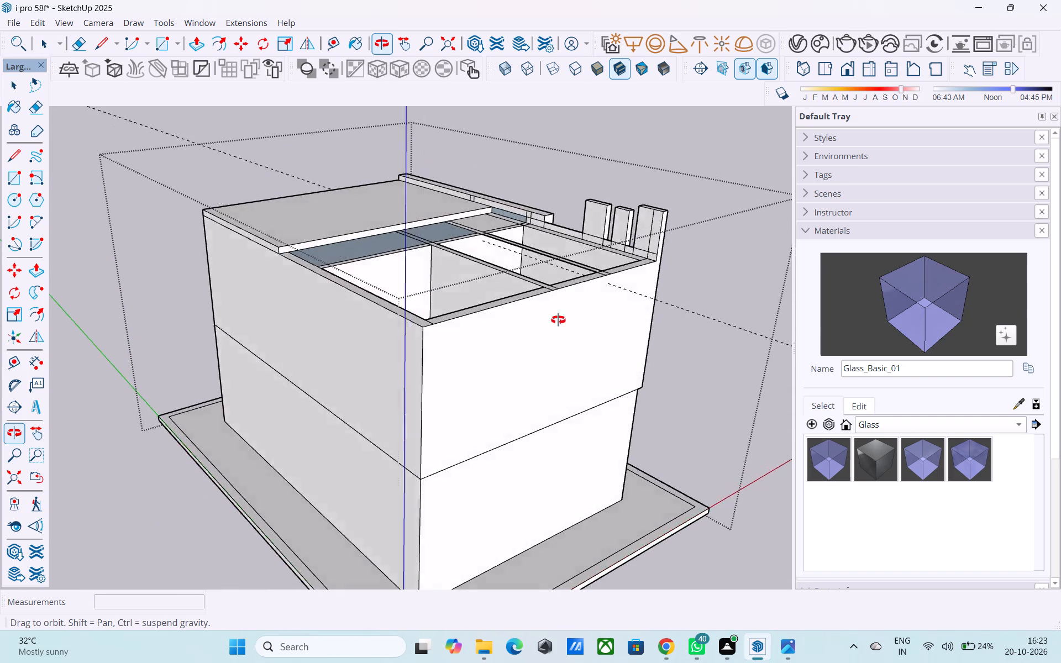
middle_drag(558, 320, 354, 483)
scroll(366, 466, up, 1)
middle_drag(360, 448, 353, 433)
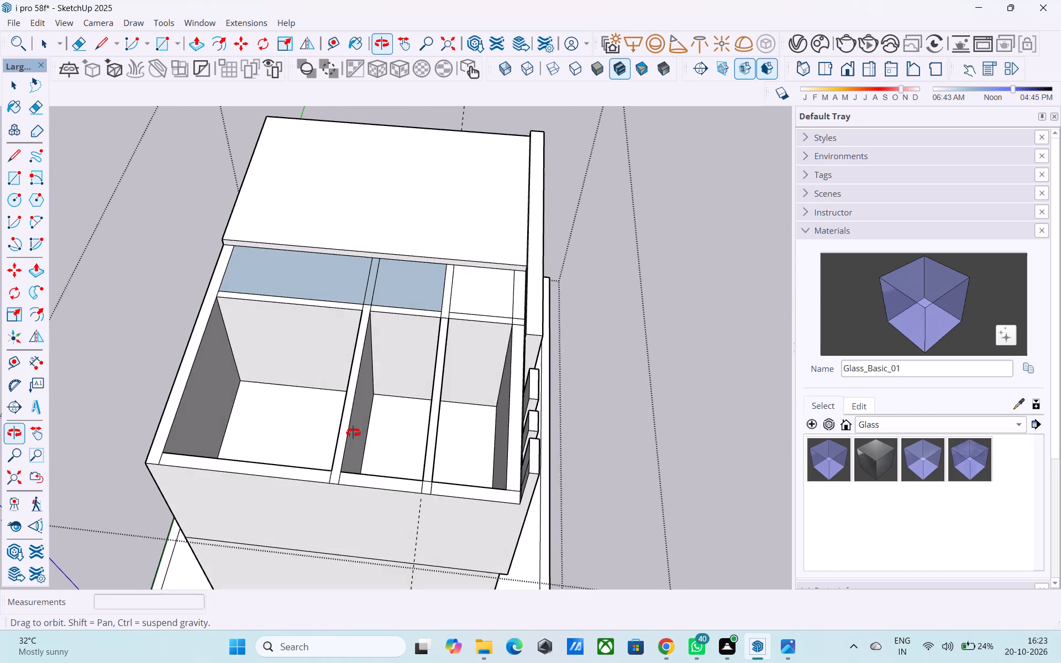
middle_drag(353, 433, 353, 433)
key(e)
drag(426, 434, 440, 440)
scroll(350, 413, down, 4)
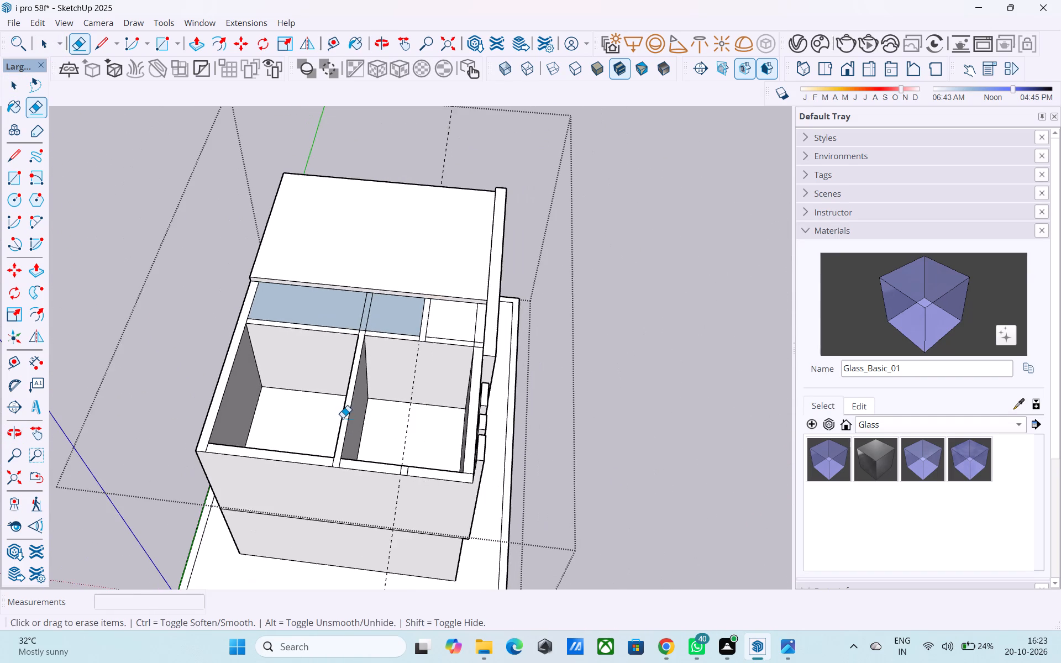
Erase the leftover lines across the outer wall's top where the upper-floor partitions meet it.
middle_drag(324, 471, 323, 478)
scroll(381, 489, up, 12)
drag(430, 459, 435, 459)
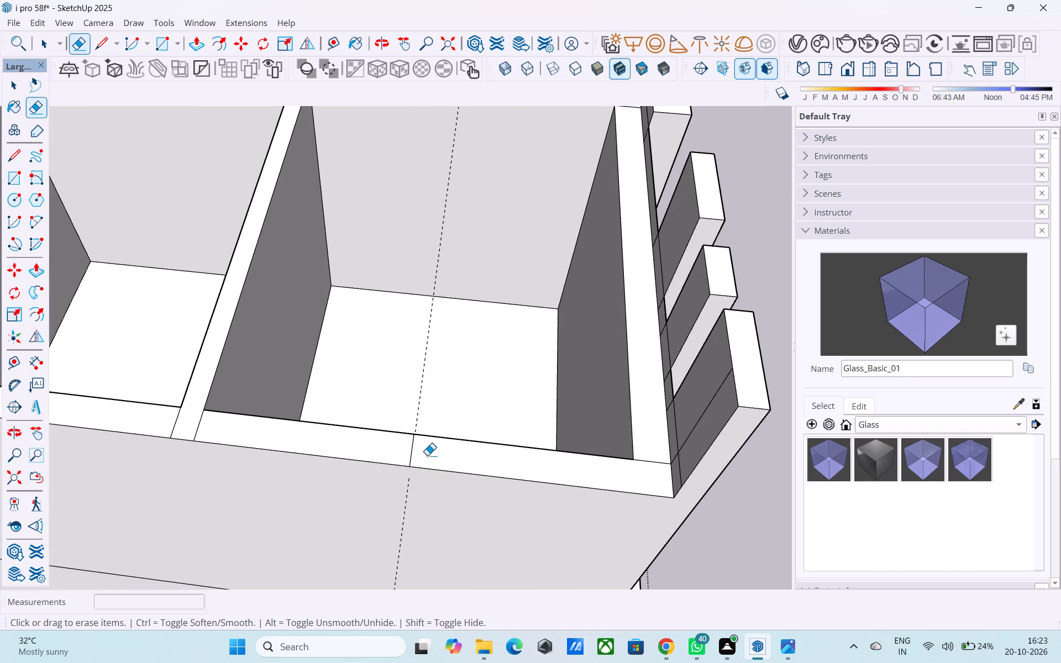
drag(421, 453, 399, 452)
drag(201, 427, 173, 419)
click(171, 419)
scroll(174, 425, down, 6)
scroll(198, 464, up, 1)
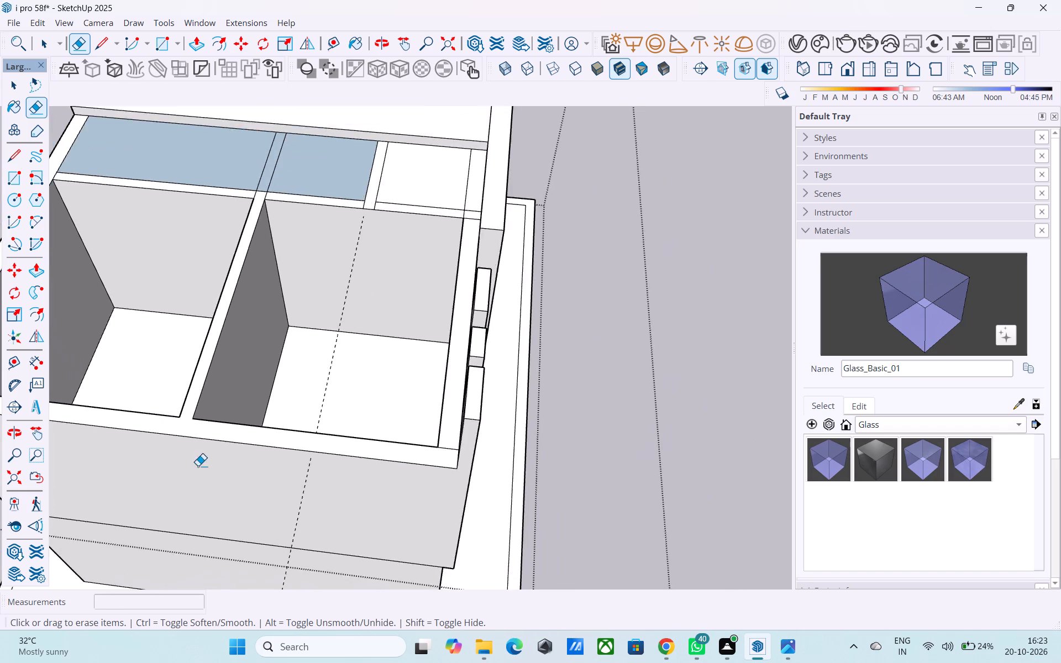
scroll(201, 477, down, 4)
key(space)
scroll(208, 497, down, 5)
Examine the opened upper floor and the glazed window's frame and top corner from several angles.
middle_drag(211, 497, 550, 459)
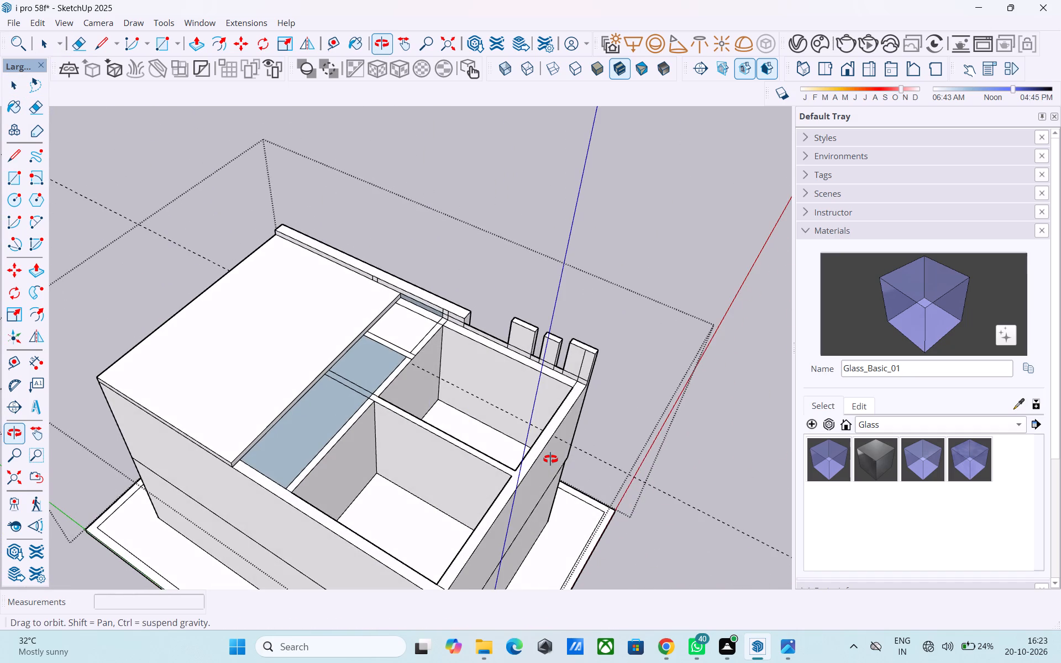
middle_drag(550, 459, 574, 434)
middle_drag(548, 429, 367, 544)
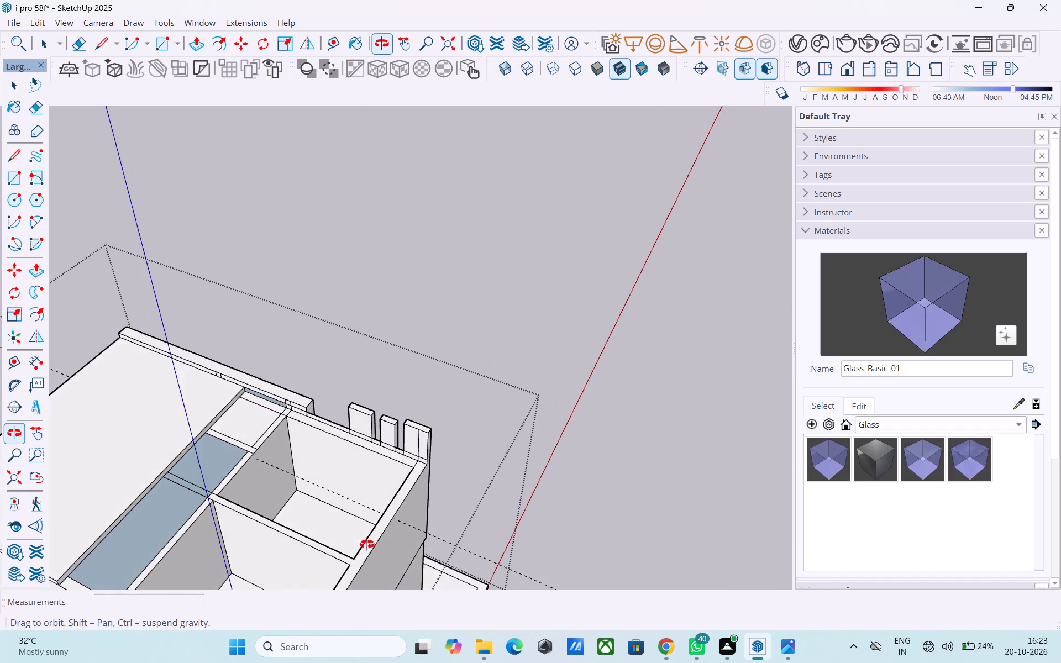
middle_drag(367, 544, 120, 517)
shift+middle_drag(243, 481, 71, 459)
shift+middle_drag(388, 356, 401, 399)
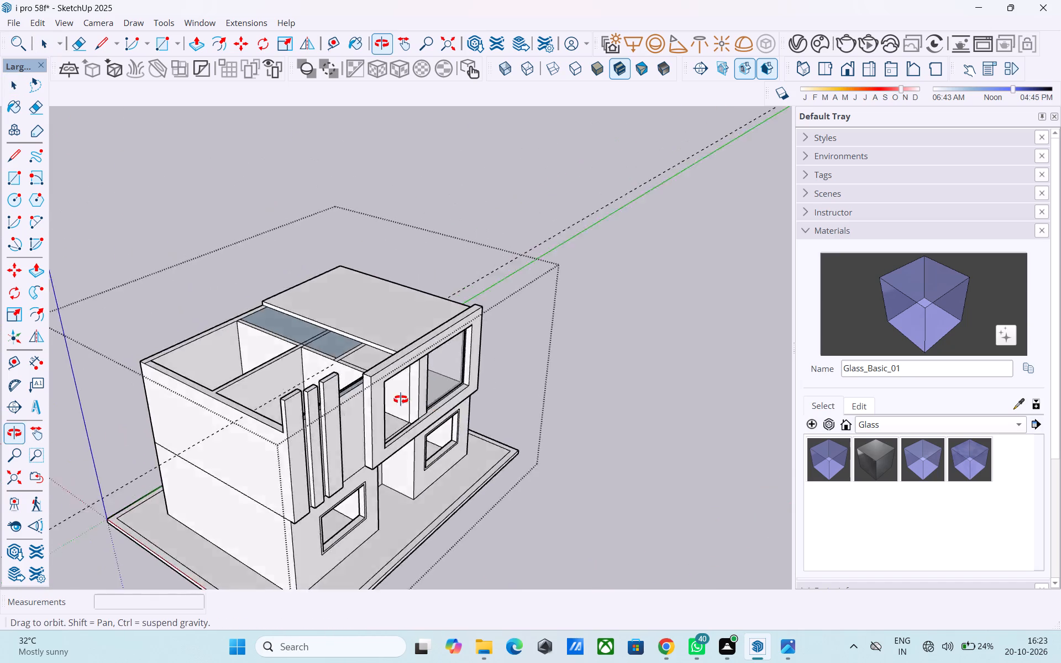
shift+middle_drag(401, 399, 259, 347)
scroll(430, 351, up, 2)
scroll(430, 351, down, 1)
scroll(430, 350, up, 4)
middle_drag(408, 354, 495, 249)
scroll(487, 361, up, 3)
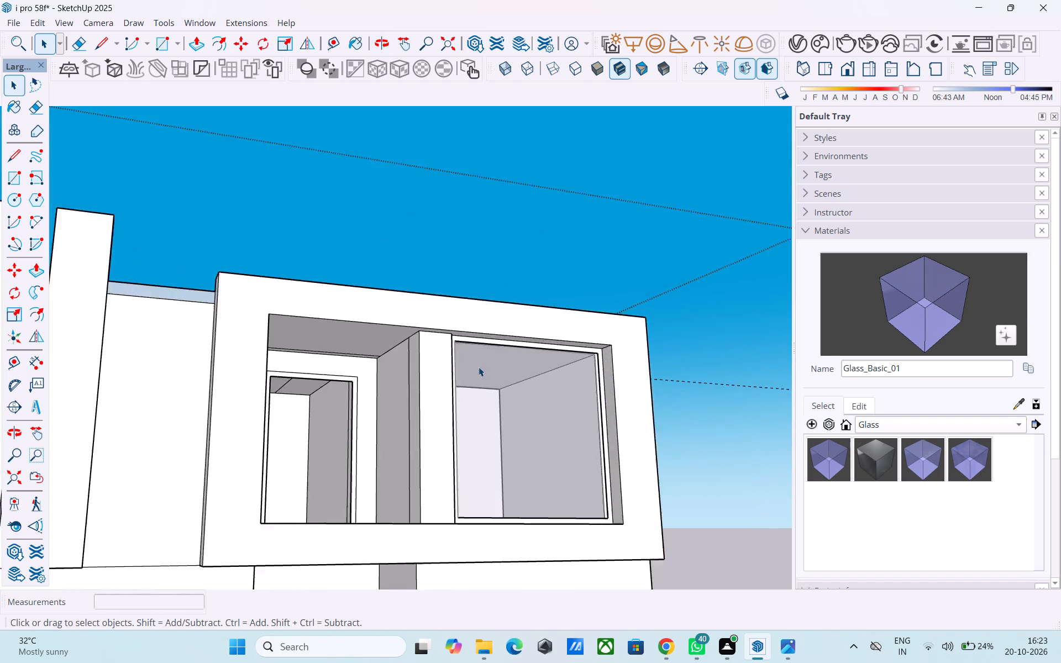
scroll(479, 367, up, 1)
middle_drag(468, 367, 178, 390)
scroll(424, 336, up, 4)
shift+middle_drag(393, 333, 292, 360)
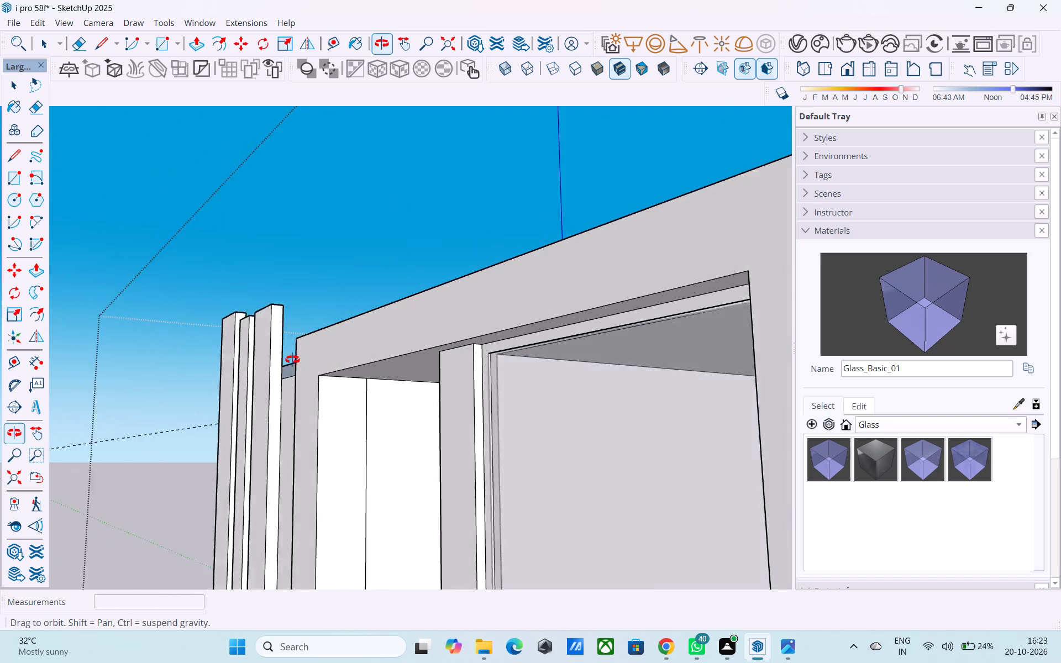
shift+middle_drag(292, 360, 285, 360)
scroll(449, 403, up, 3)
middle_drag(481, 392, 393, 346)
scroll(461, 372, up, 1)
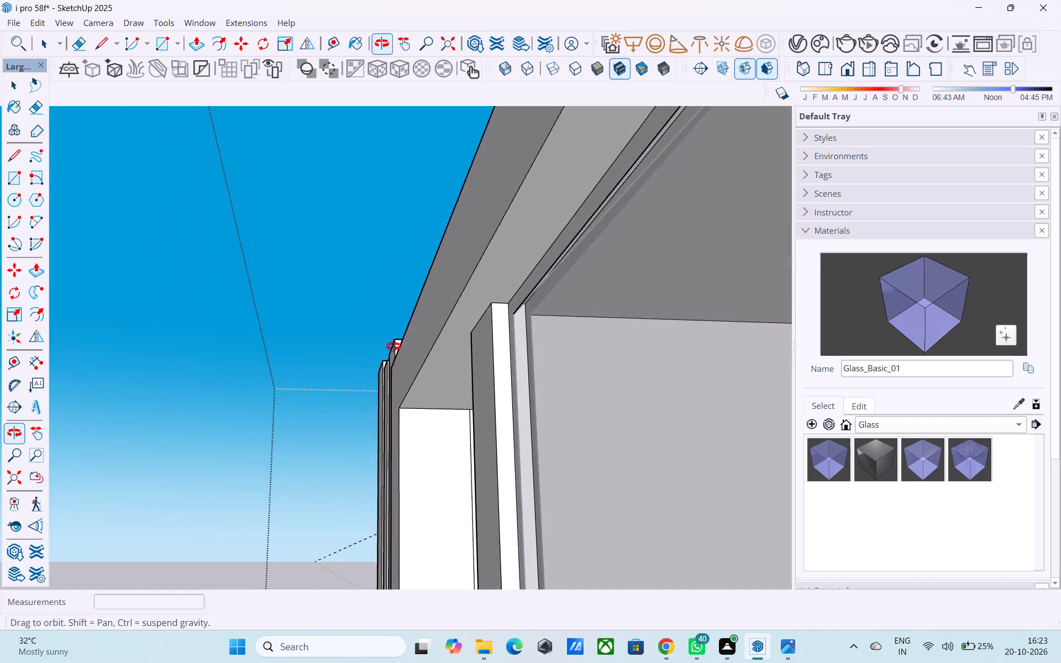
middle_drag(393, 346, 394, 309)
scroll(394, 309, up, 4)
scroll(394, 309, down, 4)
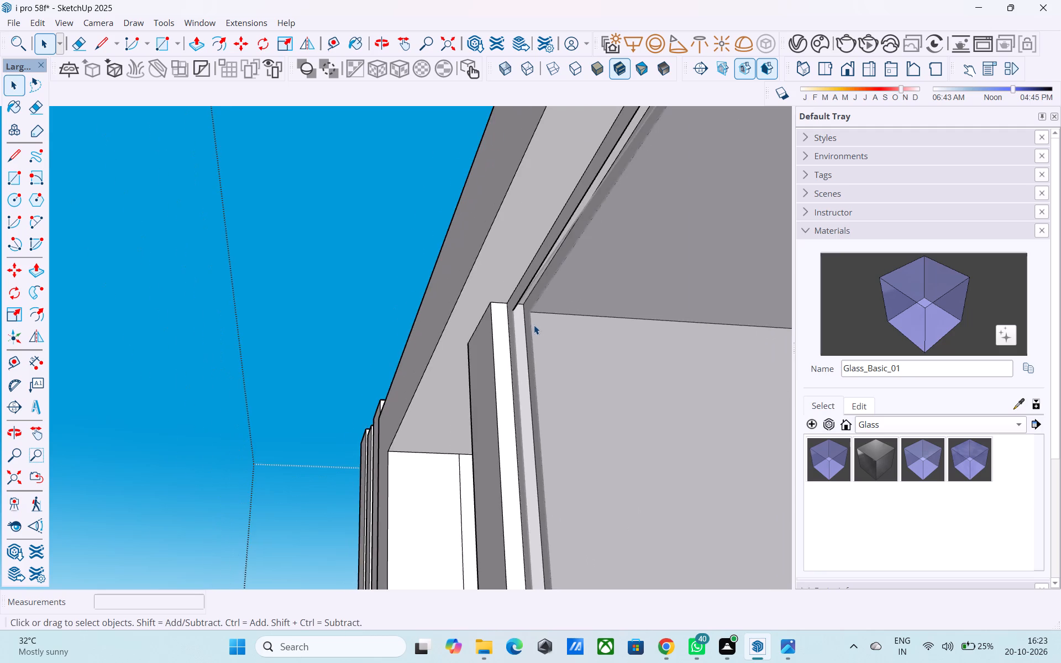
scroll(534, 325, up, 6)
middle_drag(528, 326, 516, 367)
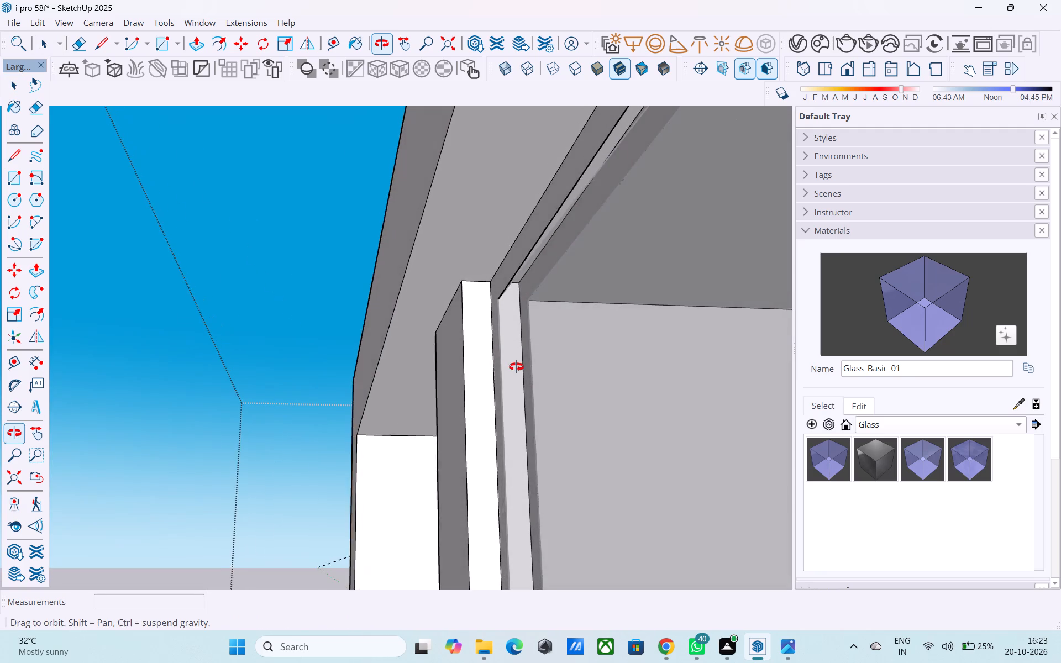
middle_drag(516, 367, 528, 364)
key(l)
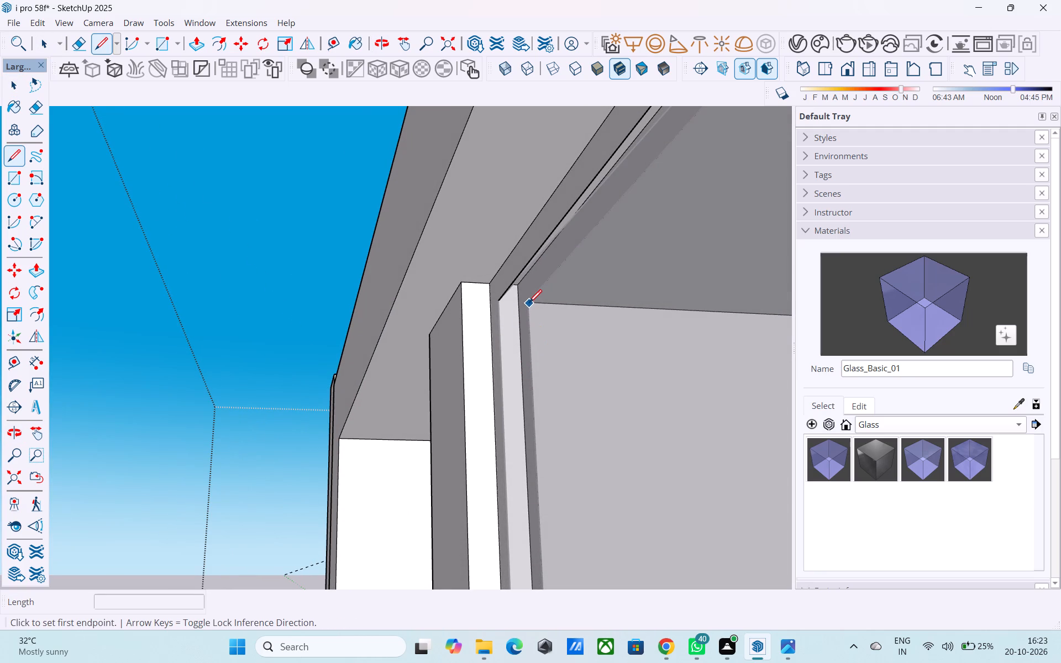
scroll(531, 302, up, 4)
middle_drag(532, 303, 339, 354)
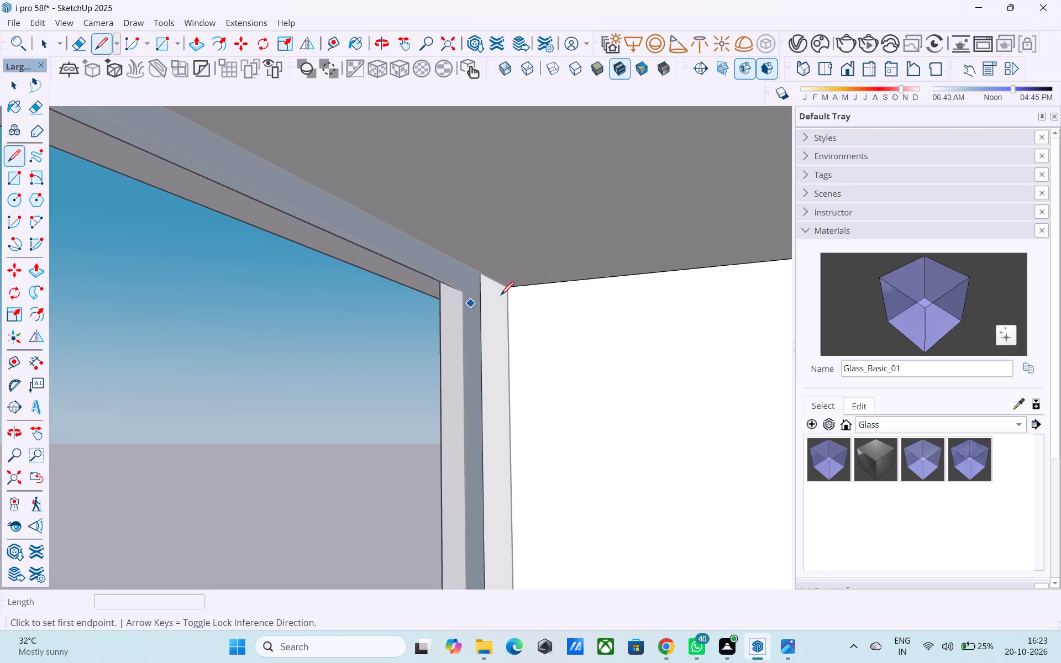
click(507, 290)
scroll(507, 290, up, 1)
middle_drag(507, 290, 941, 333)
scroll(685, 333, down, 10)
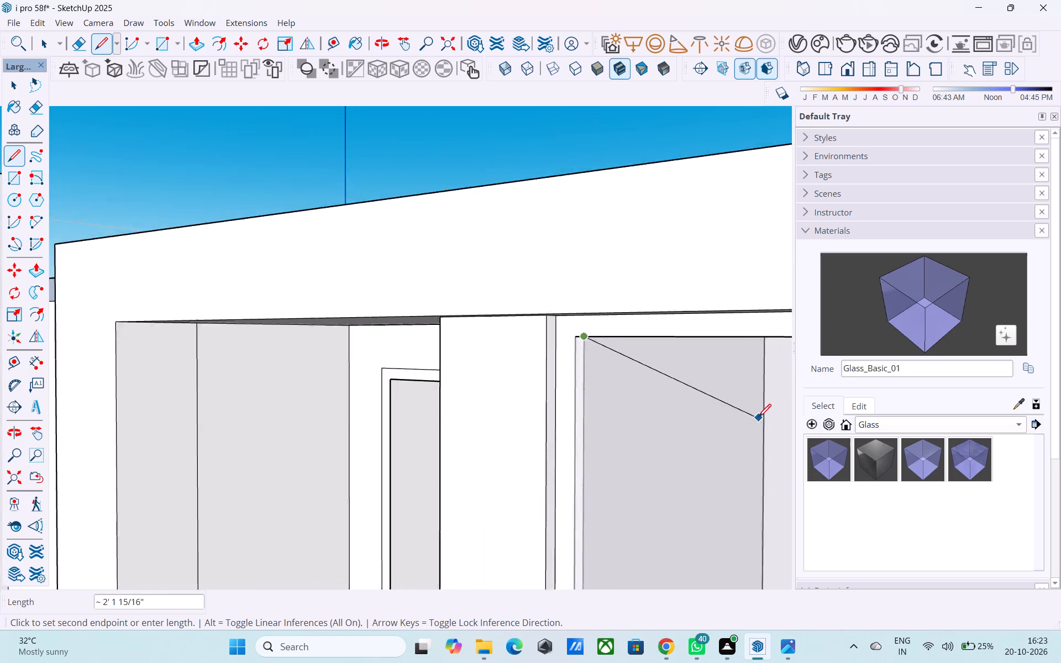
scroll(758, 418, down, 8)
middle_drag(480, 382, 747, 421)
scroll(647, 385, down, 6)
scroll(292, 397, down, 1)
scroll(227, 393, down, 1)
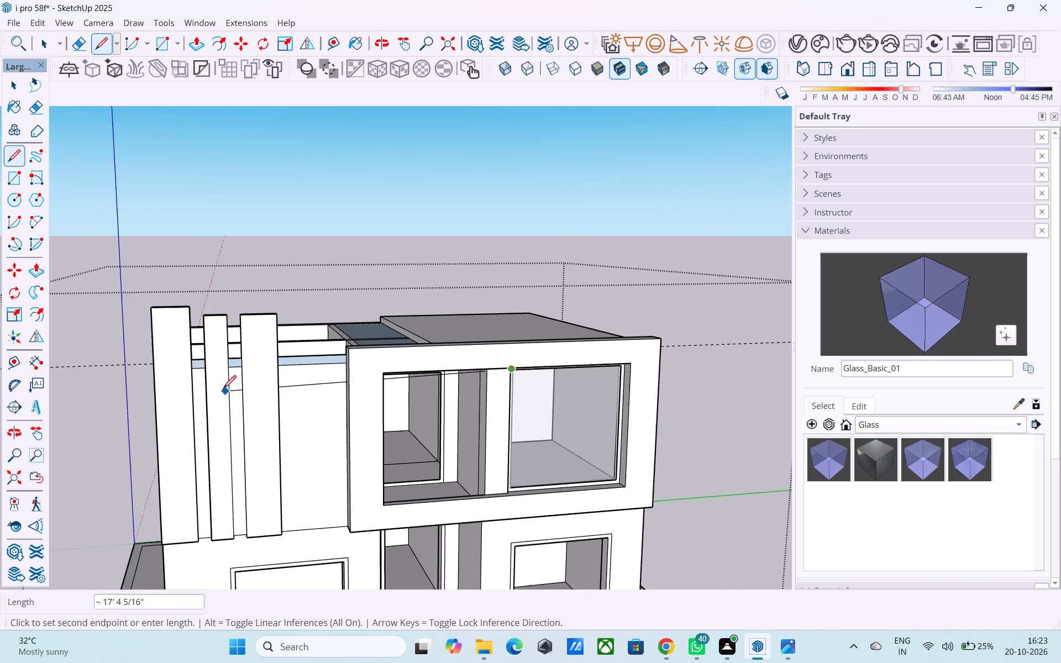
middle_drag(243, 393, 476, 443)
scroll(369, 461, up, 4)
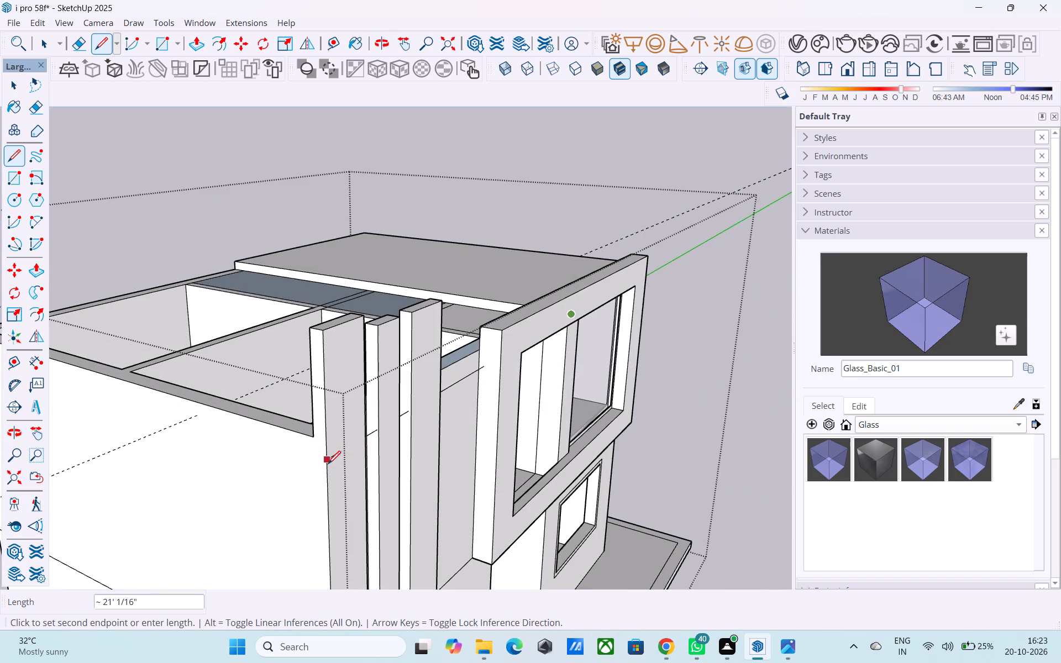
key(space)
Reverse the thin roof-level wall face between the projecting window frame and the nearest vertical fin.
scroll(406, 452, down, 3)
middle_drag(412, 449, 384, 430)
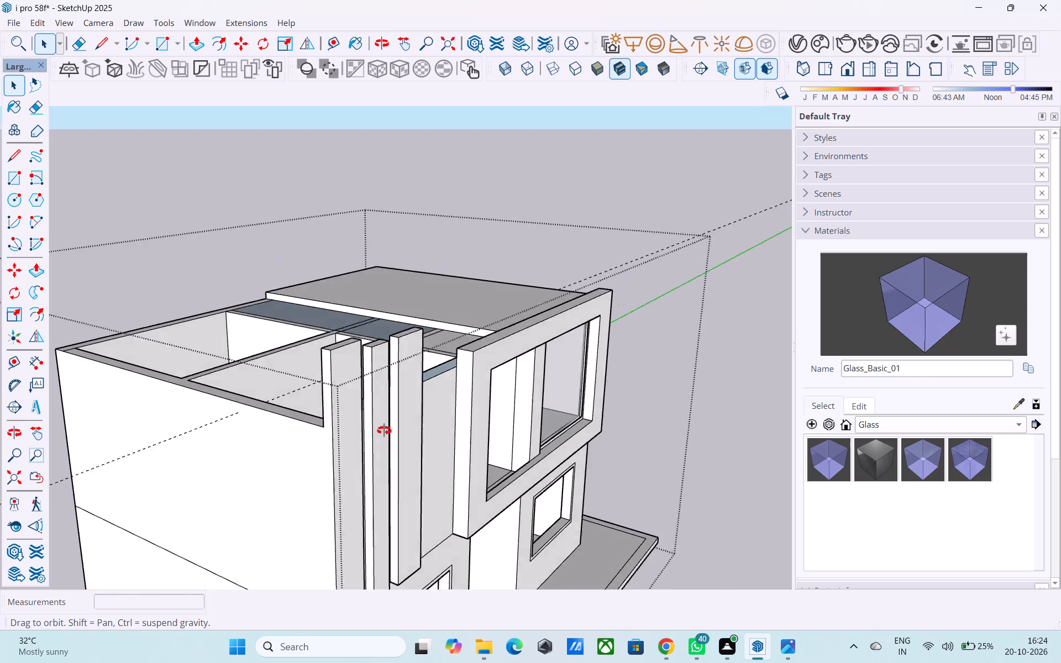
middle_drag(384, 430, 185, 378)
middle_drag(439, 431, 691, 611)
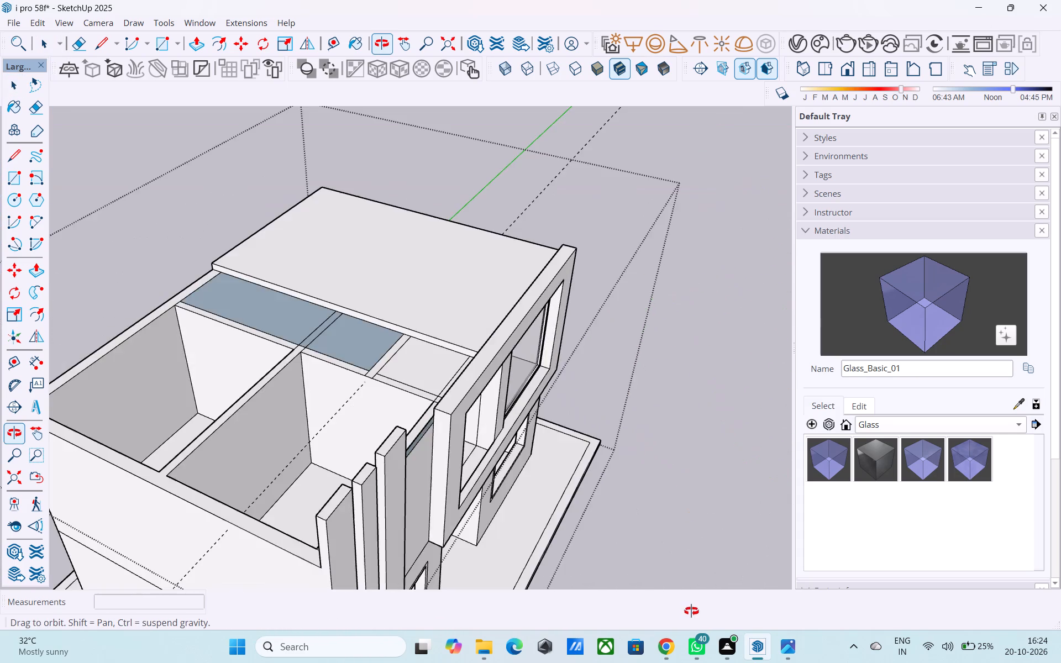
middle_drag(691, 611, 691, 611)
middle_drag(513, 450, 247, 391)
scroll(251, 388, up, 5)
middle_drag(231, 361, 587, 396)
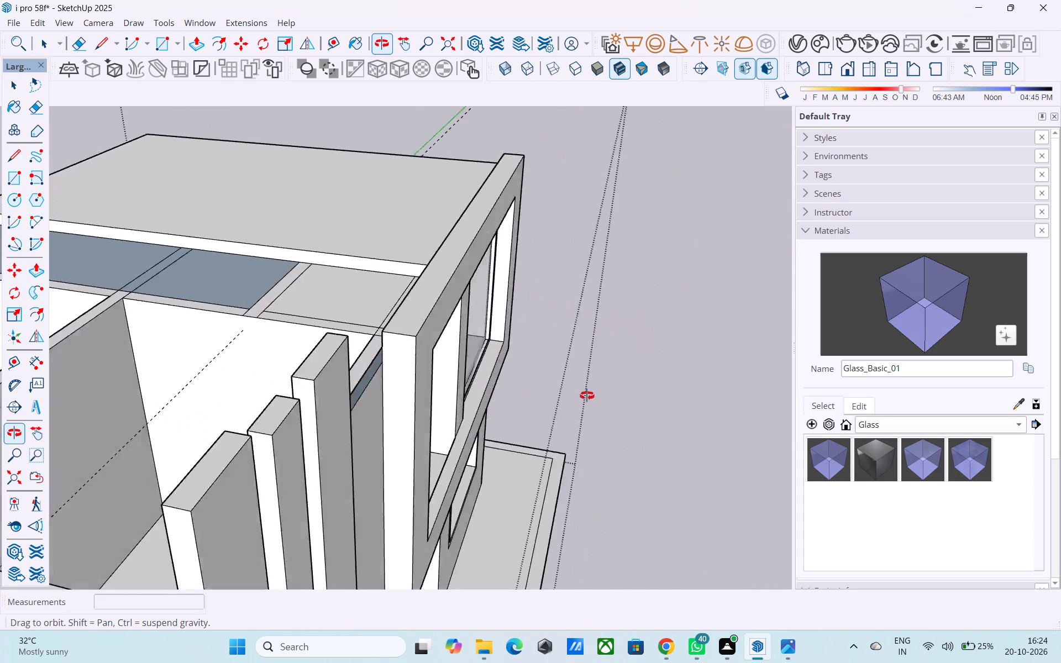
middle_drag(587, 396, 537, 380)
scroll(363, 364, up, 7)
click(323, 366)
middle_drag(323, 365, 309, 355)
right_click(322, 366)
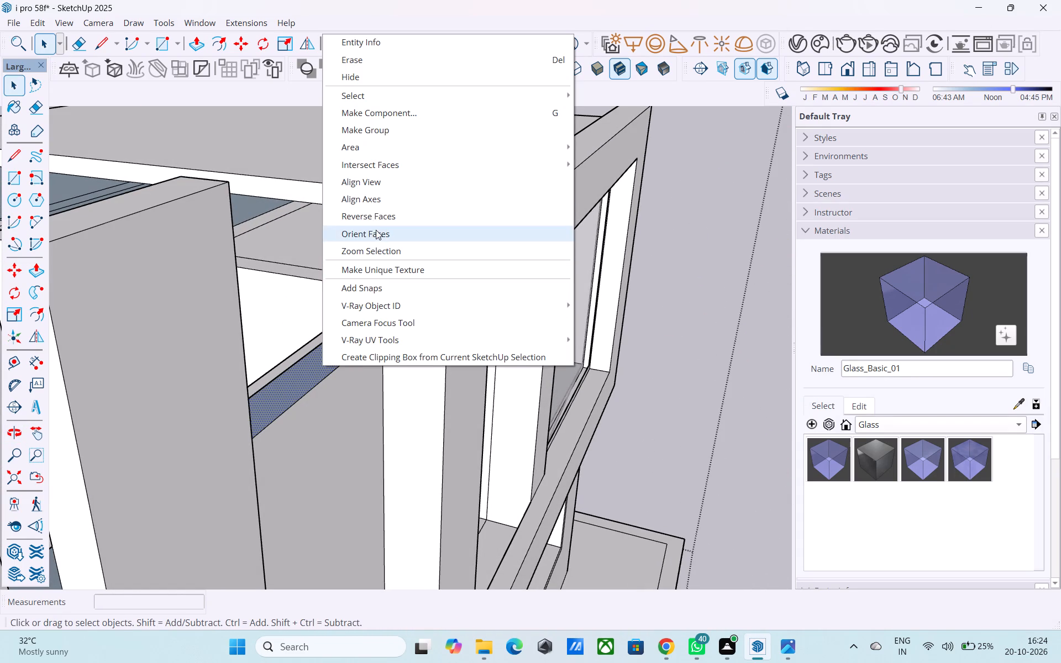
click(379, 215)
Erase the edges of the thin roof-level wall strip between the projecting window frame and the nearest vertical fin.
scroll(392, 251, down, 3)
middle_drag(400, 313, 423, 280)
scroll(428, 274, down, 5)
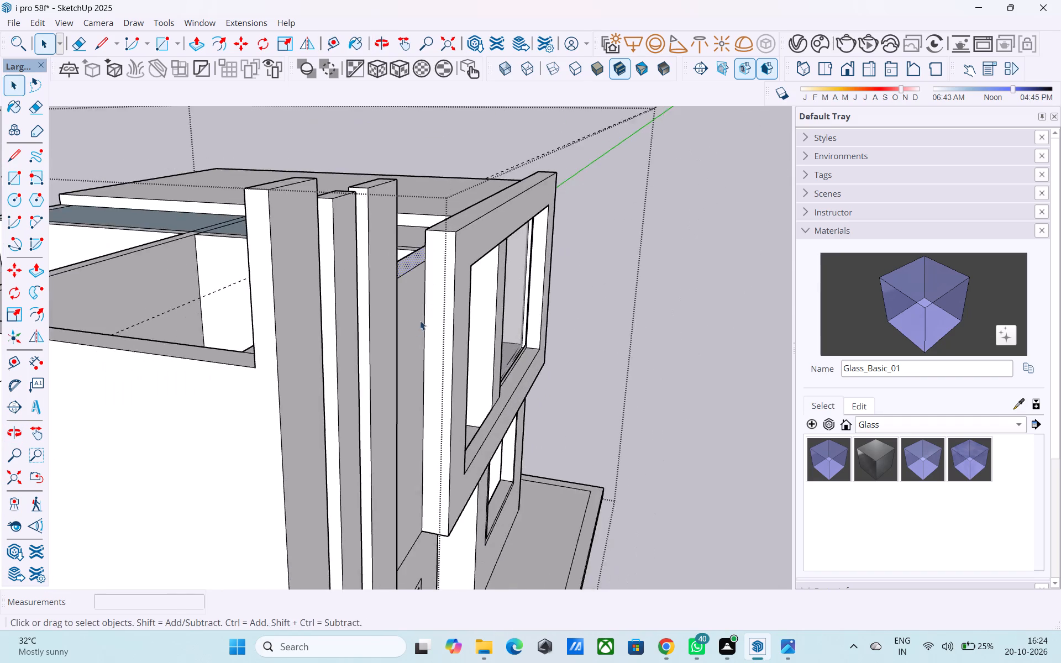
middle_drag(417, 325, 567, 361)
scroll(590, 327, up, 5)
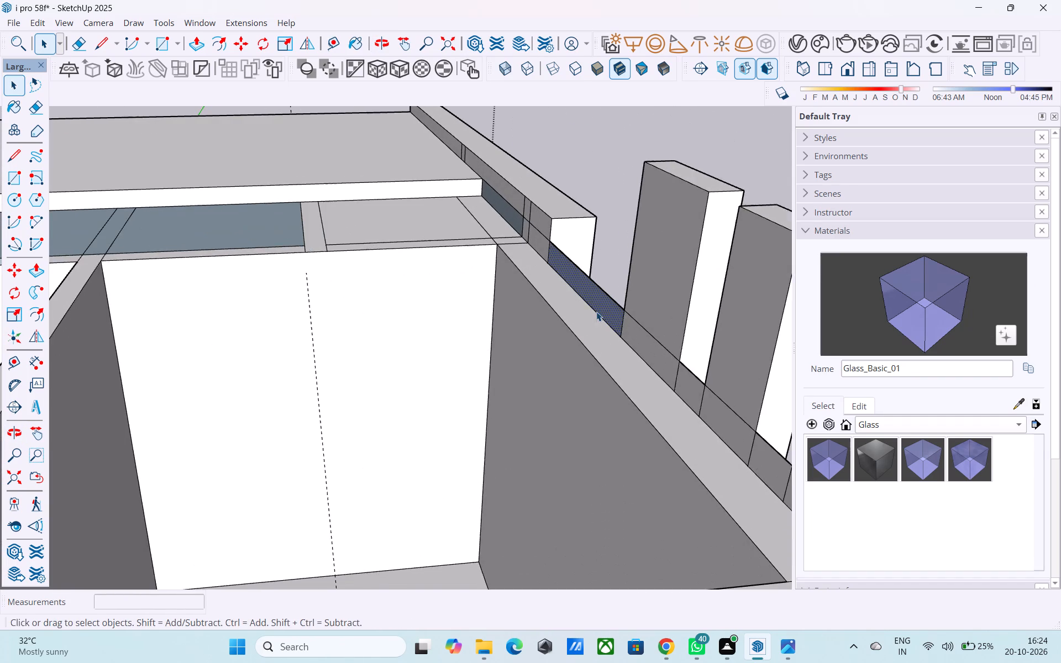
middle_drag(596, 312, 592, 334)
scroll(325, 354, down, 4)
middle_drag(550, 379, 792, 366)
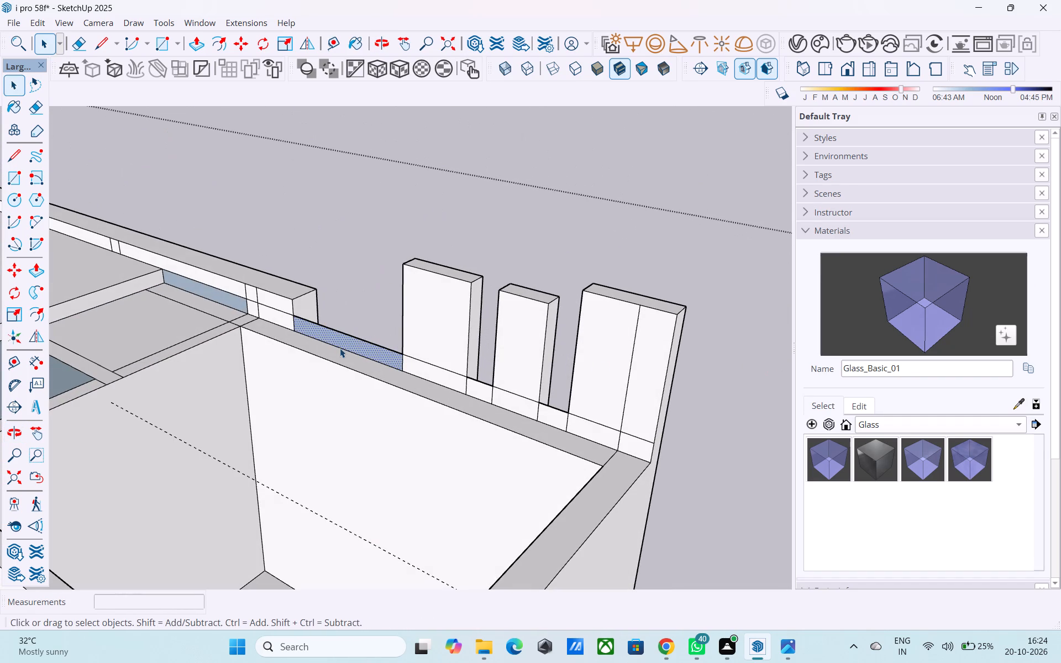
key(e)
scroll(340, 348, up, 4)
drag(343, 341, 465, 281)
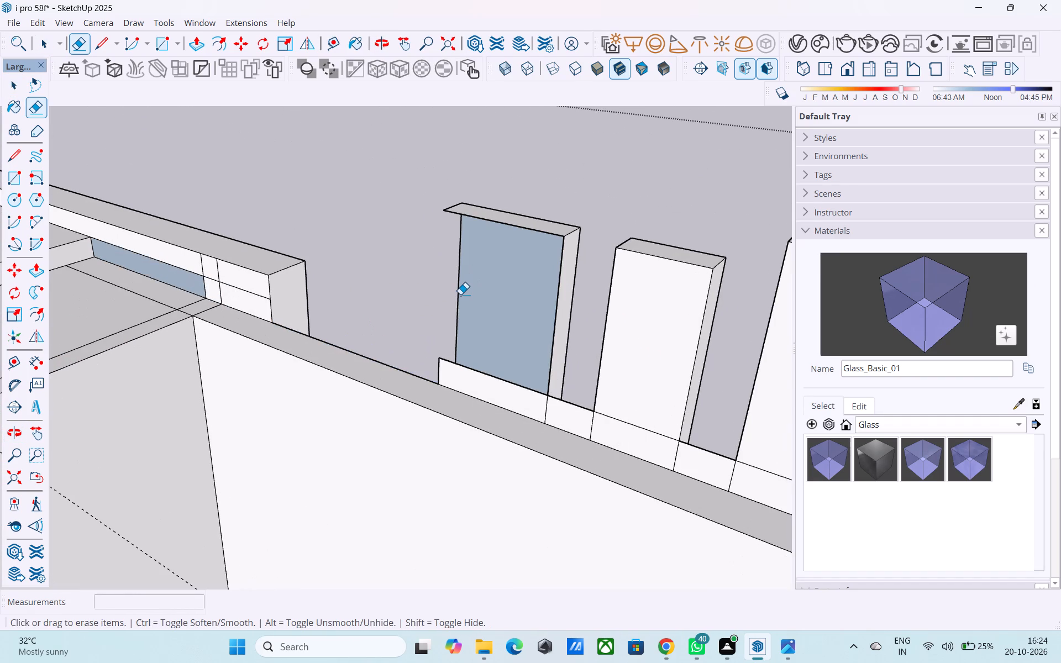
Undo the erasure that opened the nearest fin's face and erase only the top edge of the strip beside the projecting frame.
key(ctrl+z)
drag(396, 346, 399, 340)
Examine the roof-level wall tops, vertical fins and projecting window frame from inside and outside the house.
scroll(437, 300, down, 4)
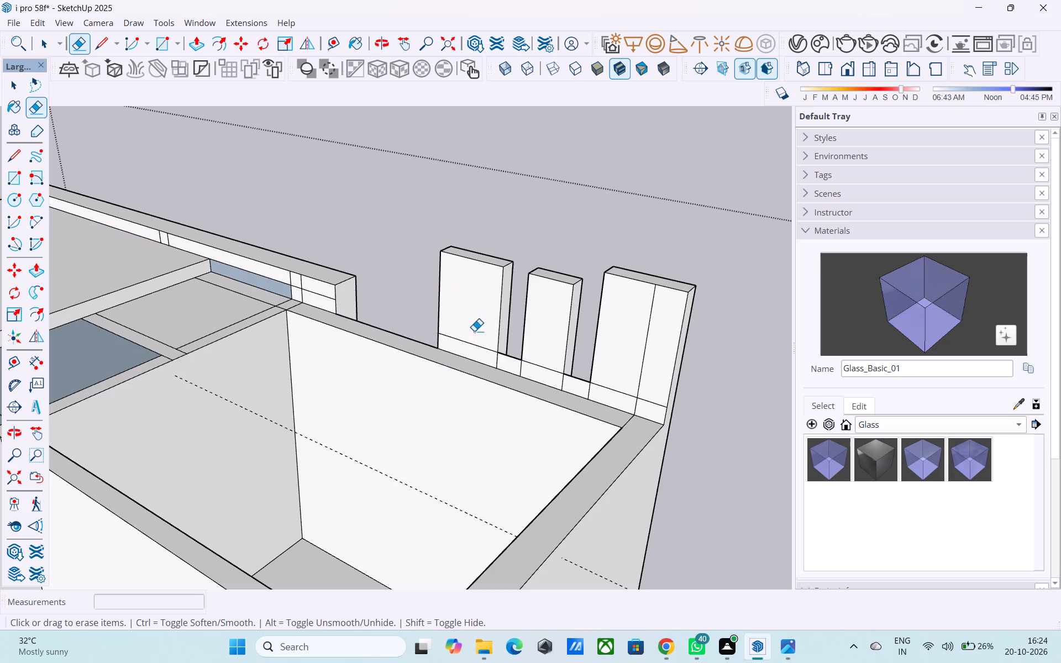
scroll(442, 273, down, 6)
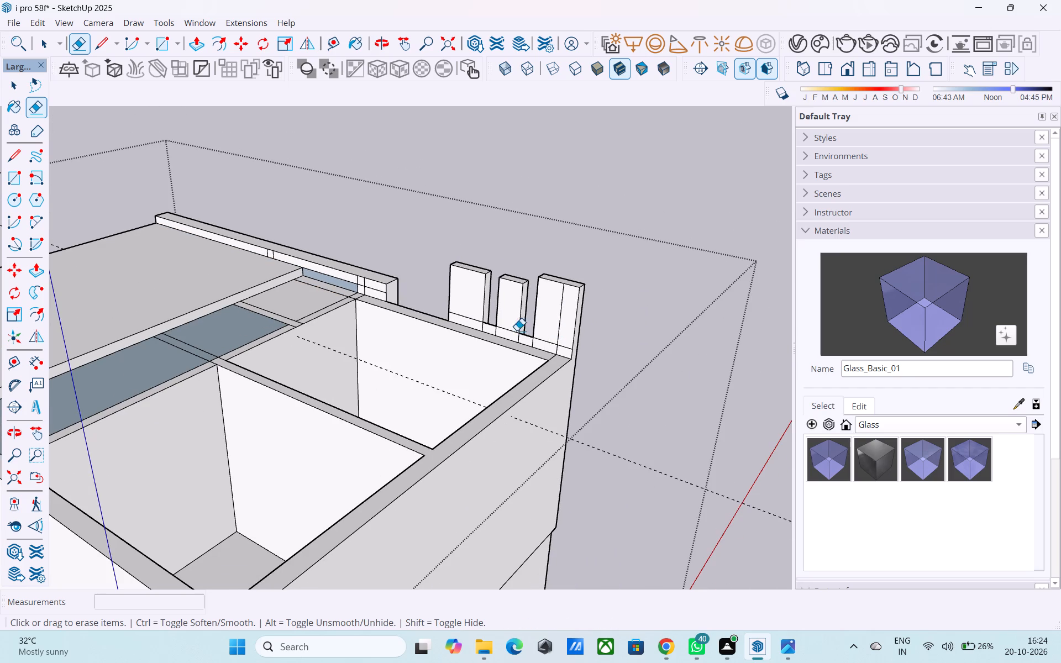
scroll(356, 296, up, 10)
middle_drag(402, 318, 118, 388)
scroll(119, 376, down, 2)
middle_drag(164, 381, 254, 371)
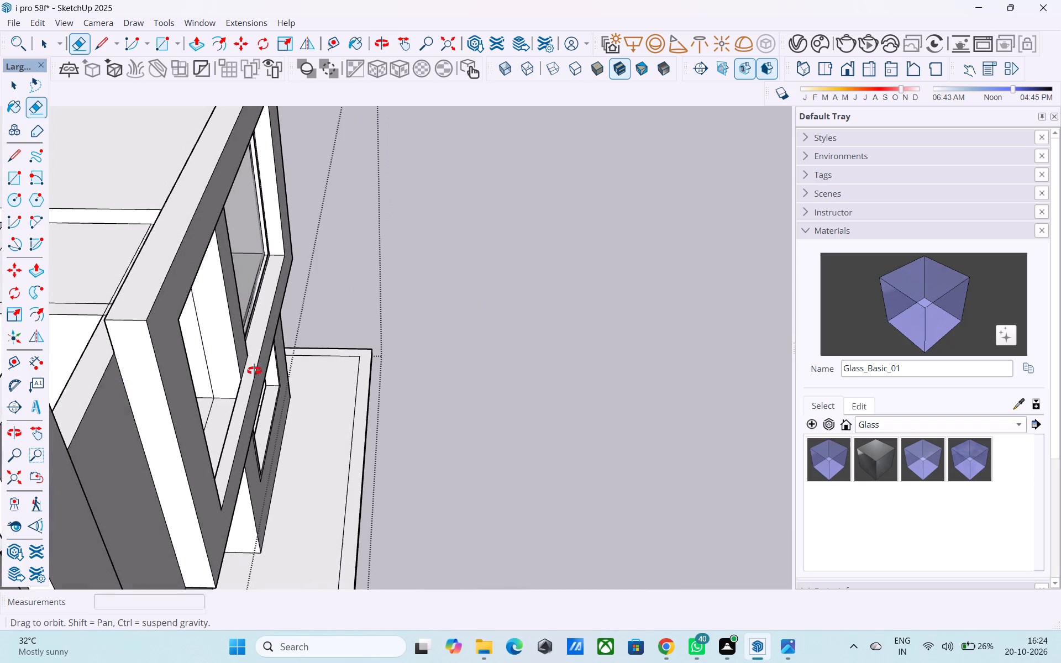
middle_drag(254, 371, 448, 345)
scroll(422, 294, up, 6)
key(space)
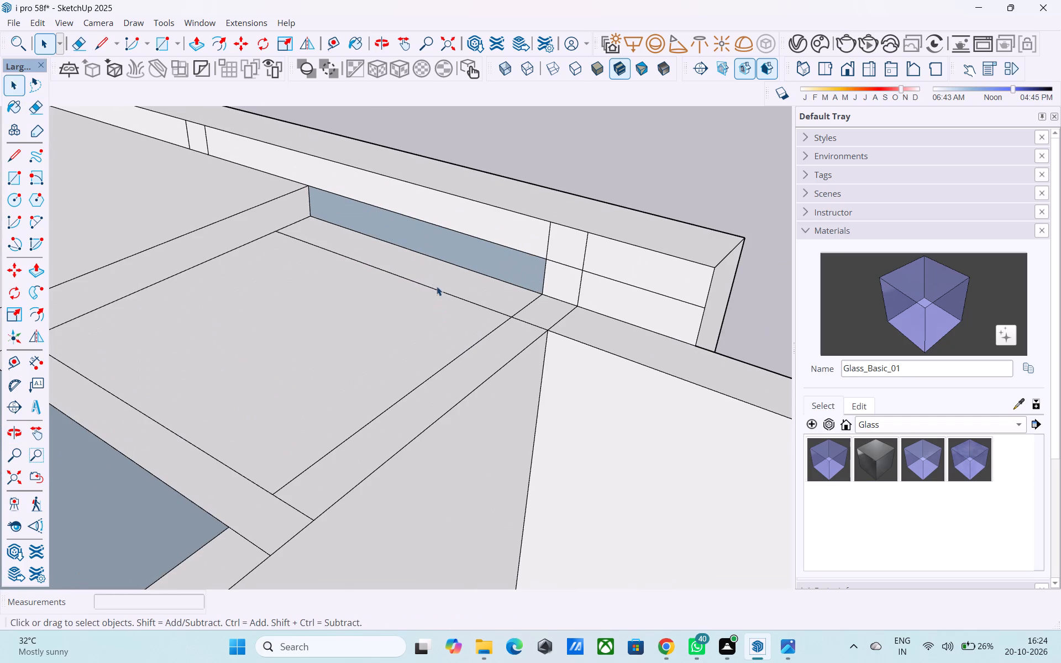
scroll(535, 277, down, 5)
middle_drag(539, 308, 255, 323)
scroll(527, 334, down, 6)
middle_drag(519, 379, 311, 244)
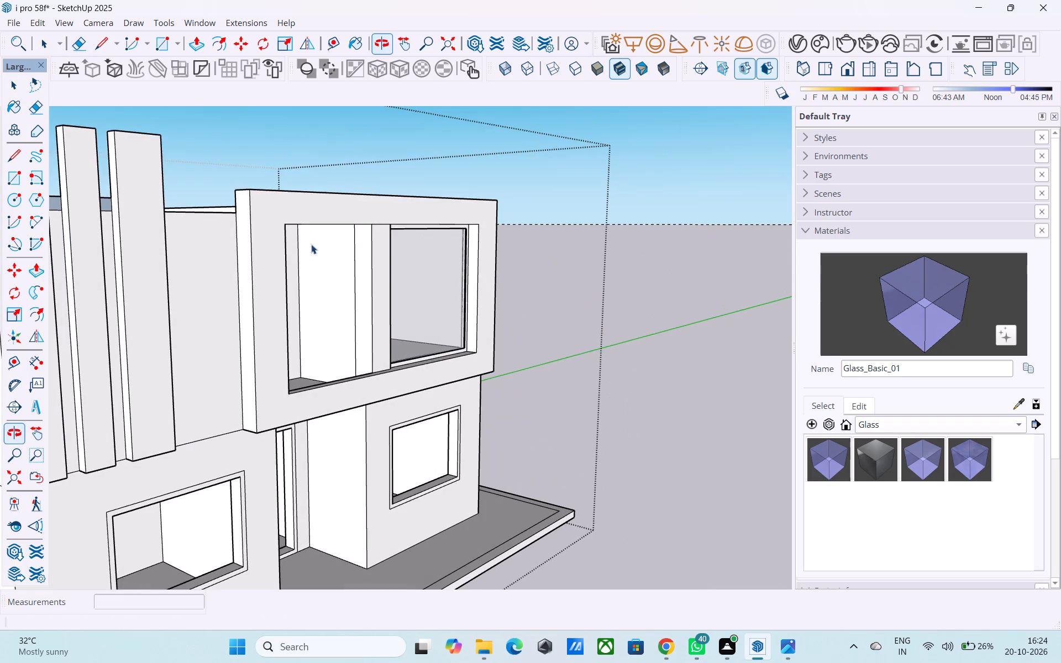
middle_click(416, 364)
scroll(386, 329, down, 1)
shift+middle_drag(386, 334, 480, 379)
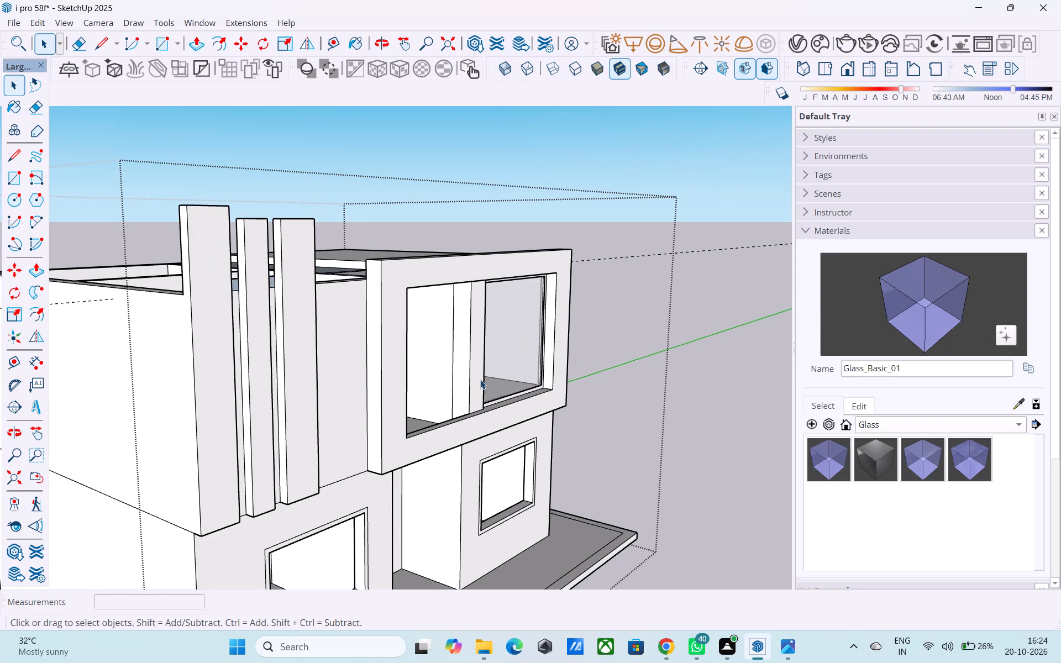
middle_drag(384, 362, 124, 391)
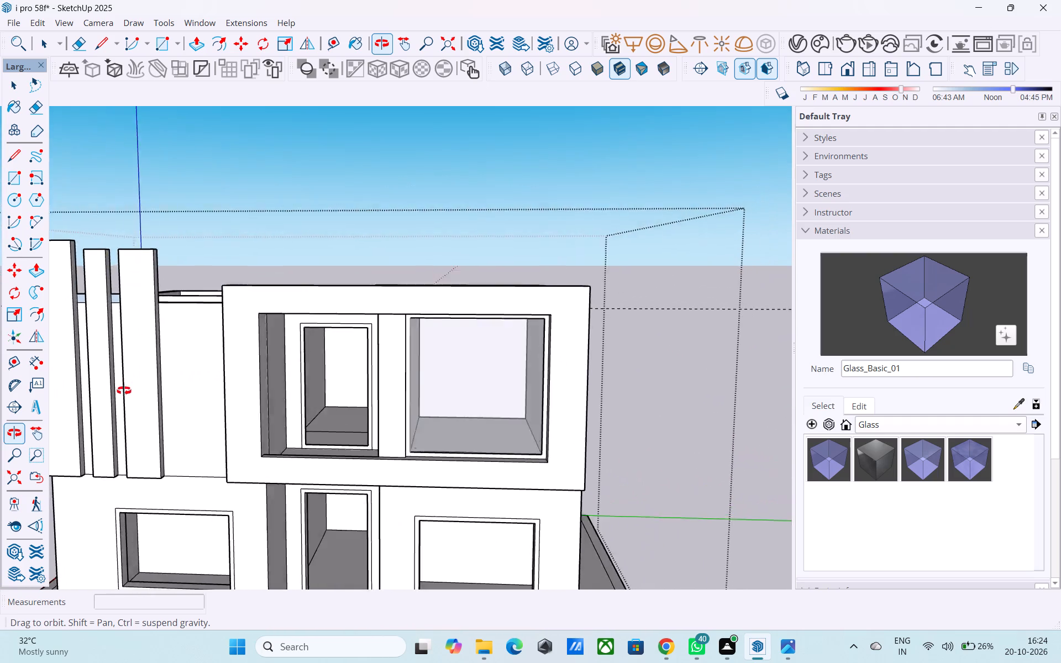
middle_drag(124, 391, 757, 522)
shift+middle_drag(732, 494, 550, 504)
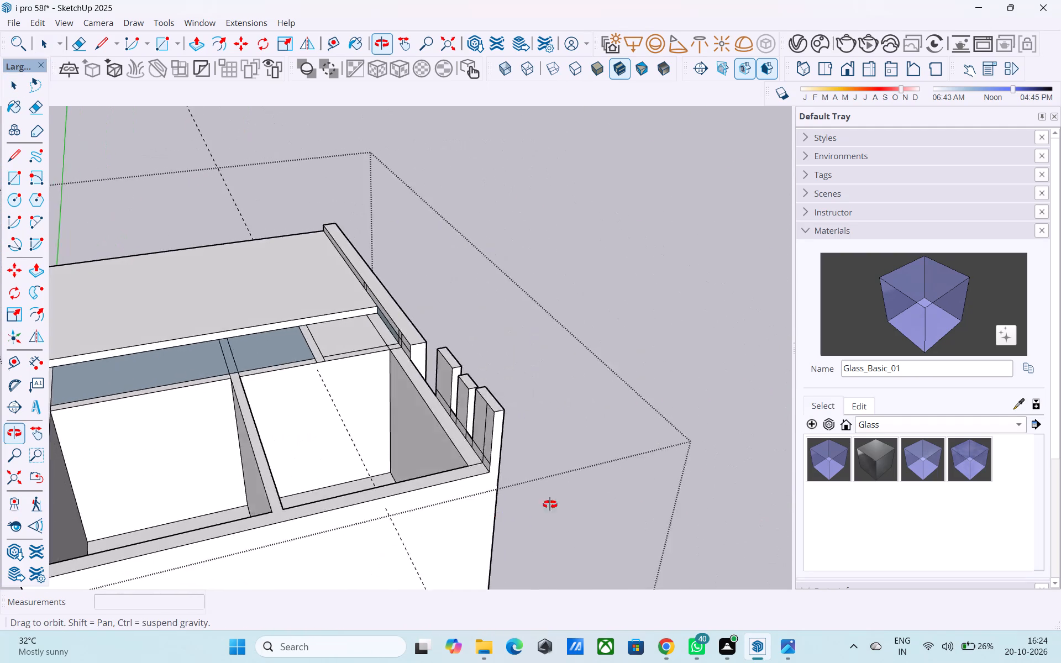
shift+middle_drag(550, 504, 662, 492)
shift+middle_drag(595, 482, 626, 562)
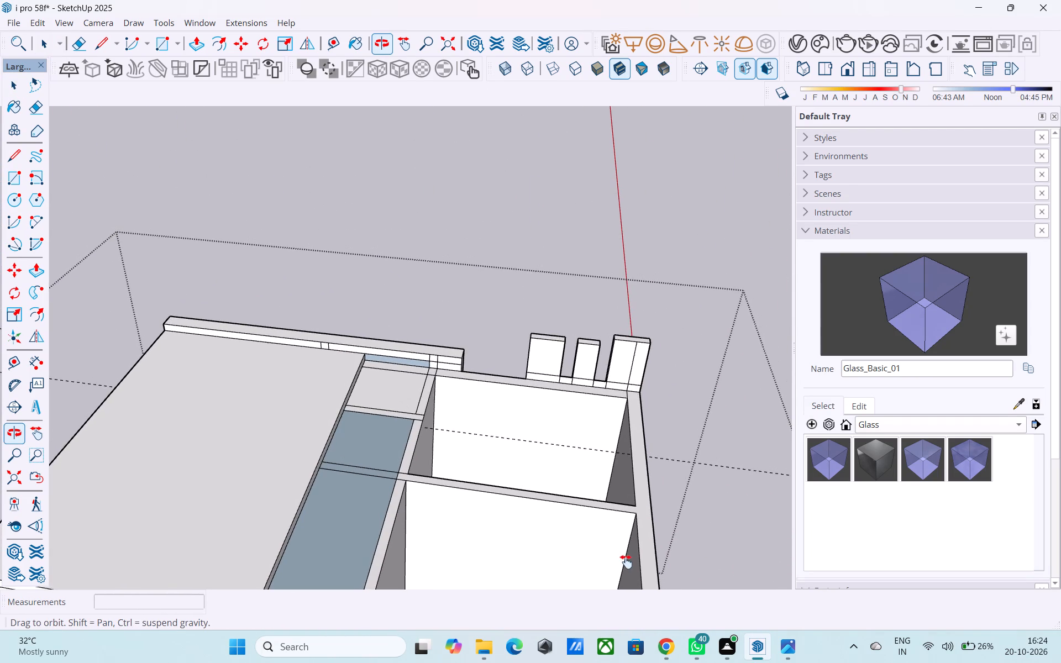
shift+middle_drag(626, 562, 316, 500)
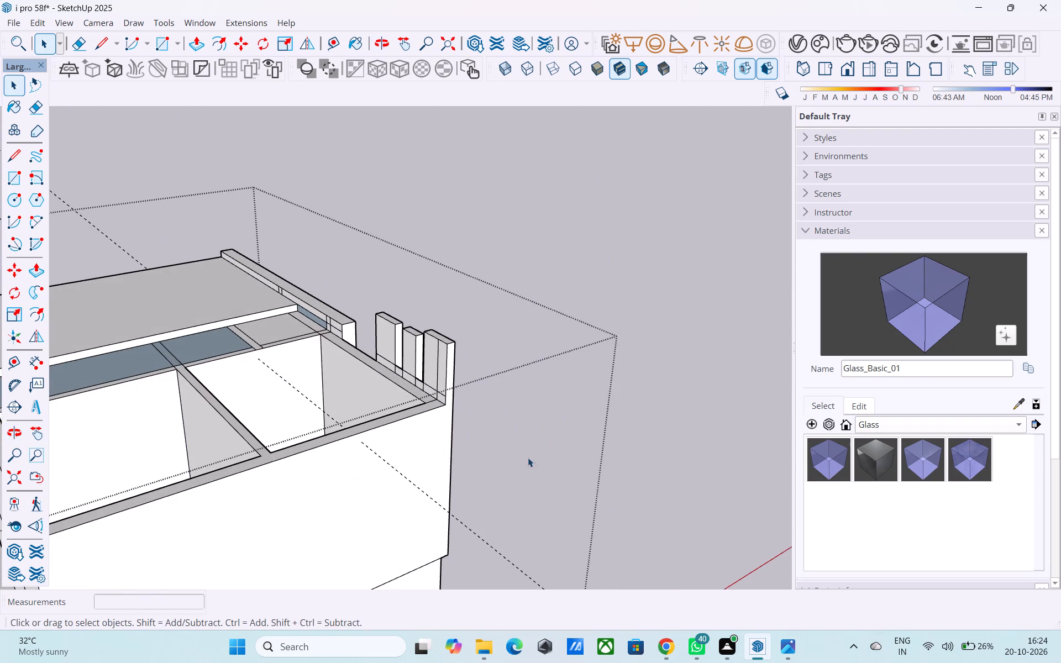
shift+middle_drag(529, 457, 181, 475)
shift+middle_drag(350, 414, 154, 454)
scroll(239, 453, up, 1)
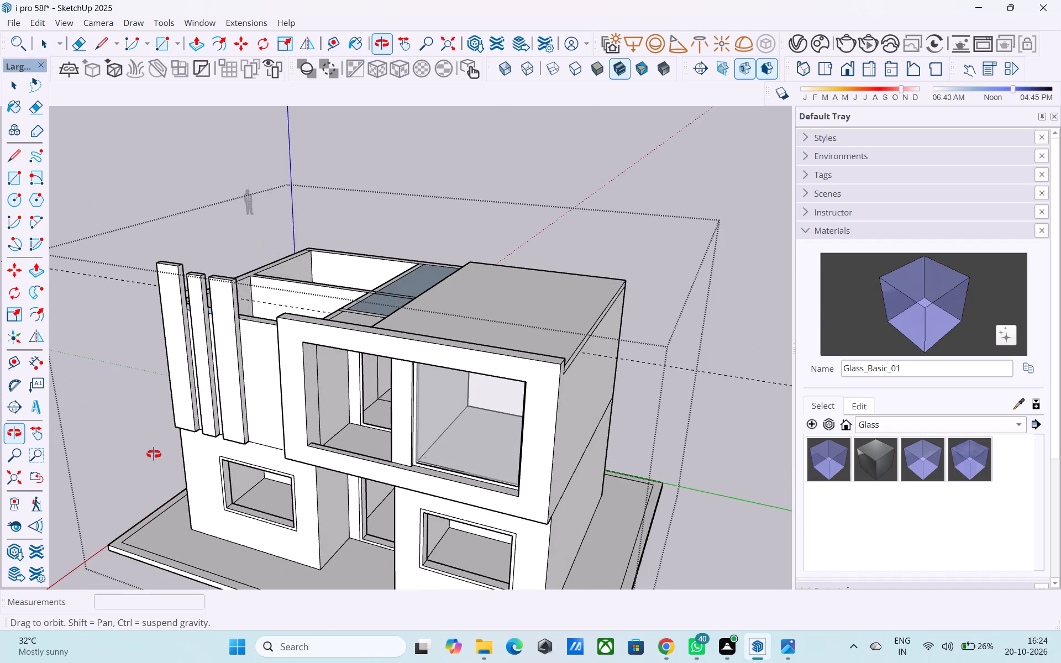
shift+middle_drag(154, 454, 153, 448)
middle_drag(521, 384, 503, 377)
Draw a line about 10' 9" along the green axis from the central window pier's base corner past the frame toward the fins.
scroll(461, 469, up, 14)
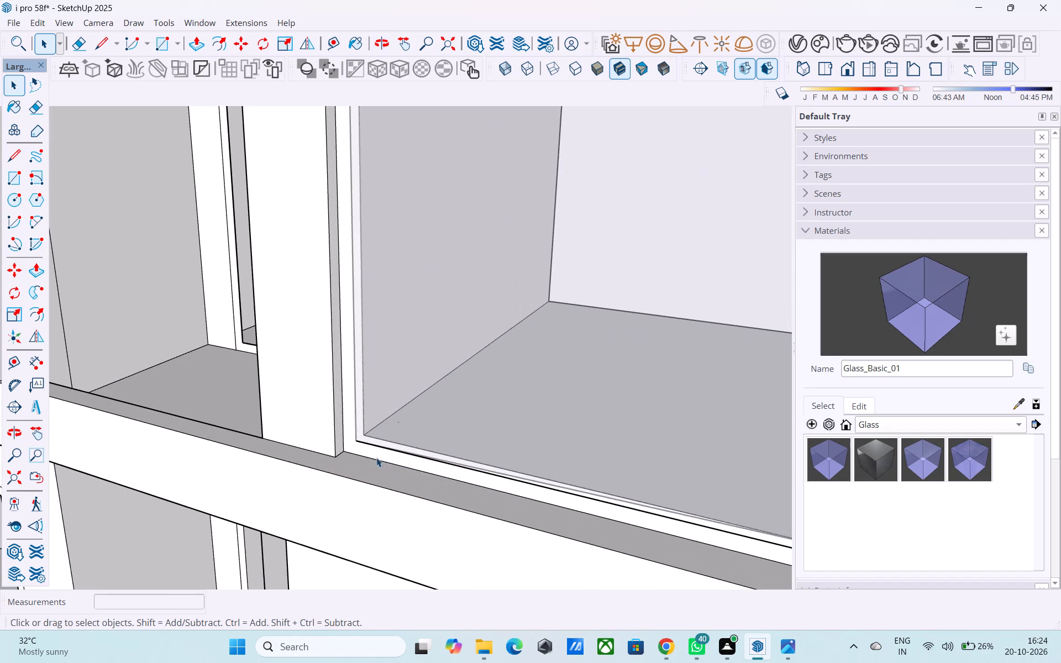
middle_drag(361, 452, 238, 478)
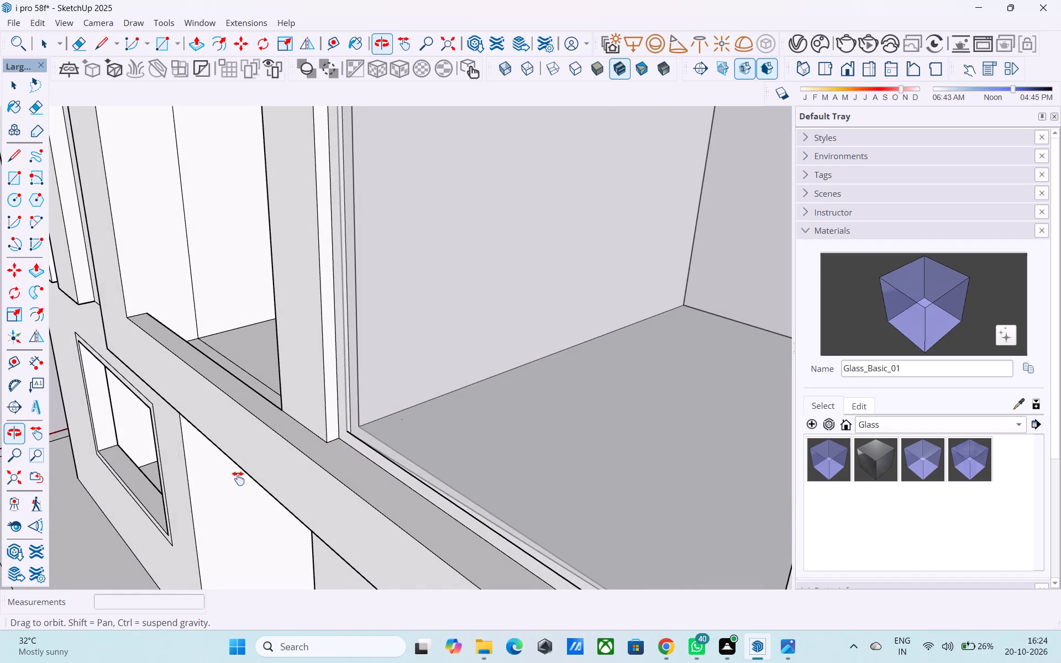
middle_drag(238, 478, 629, 426)
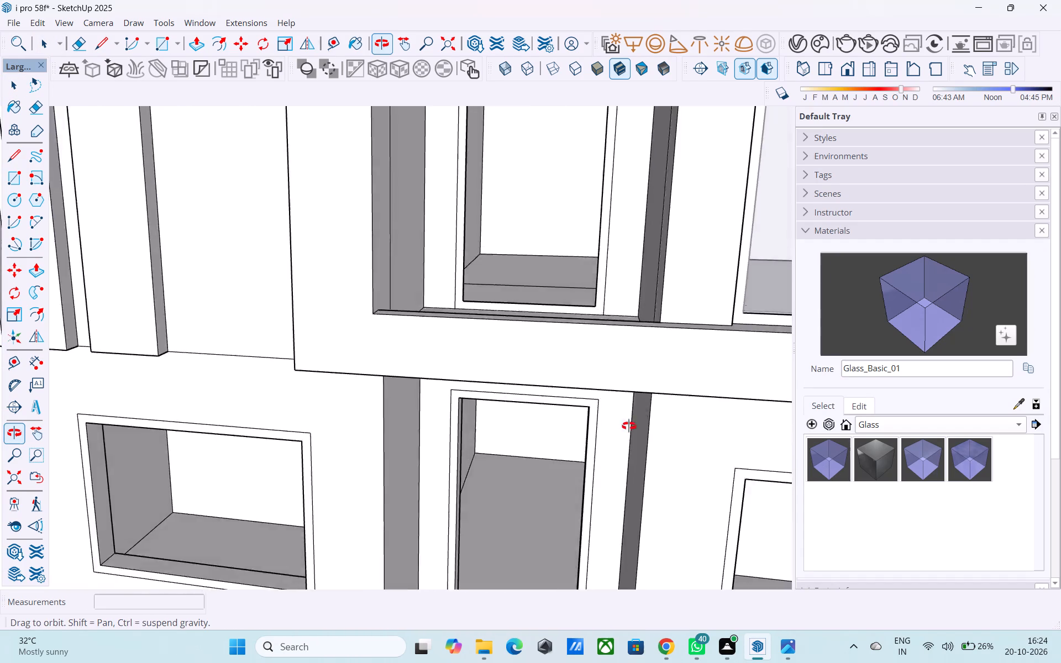
middle_drag(629, 426, 405, 446)
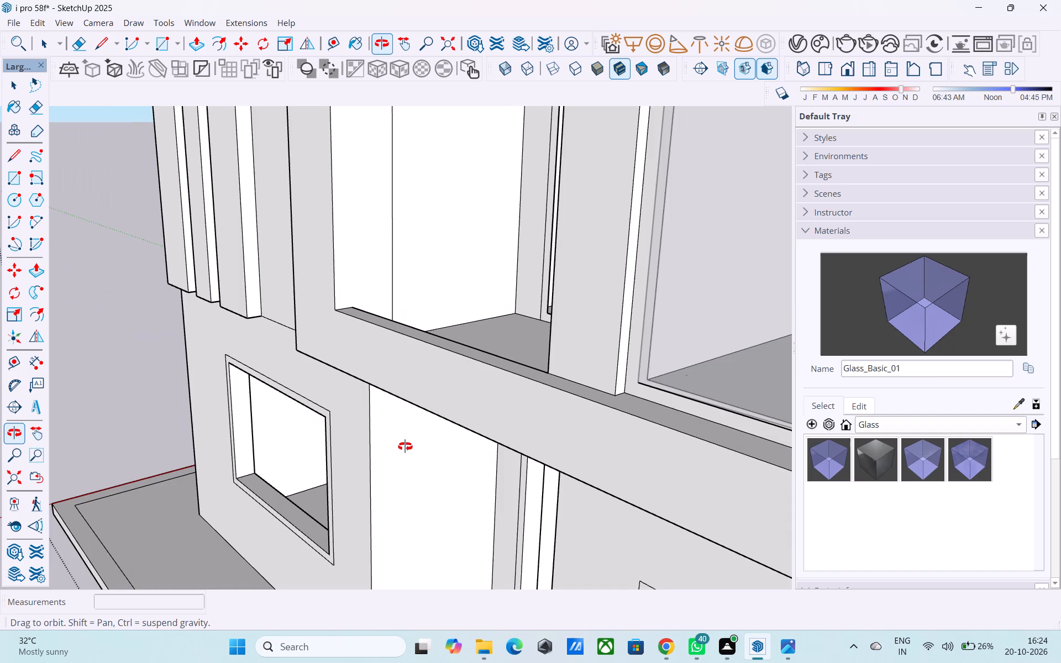
middle_drag(405, 446, 419, 446)
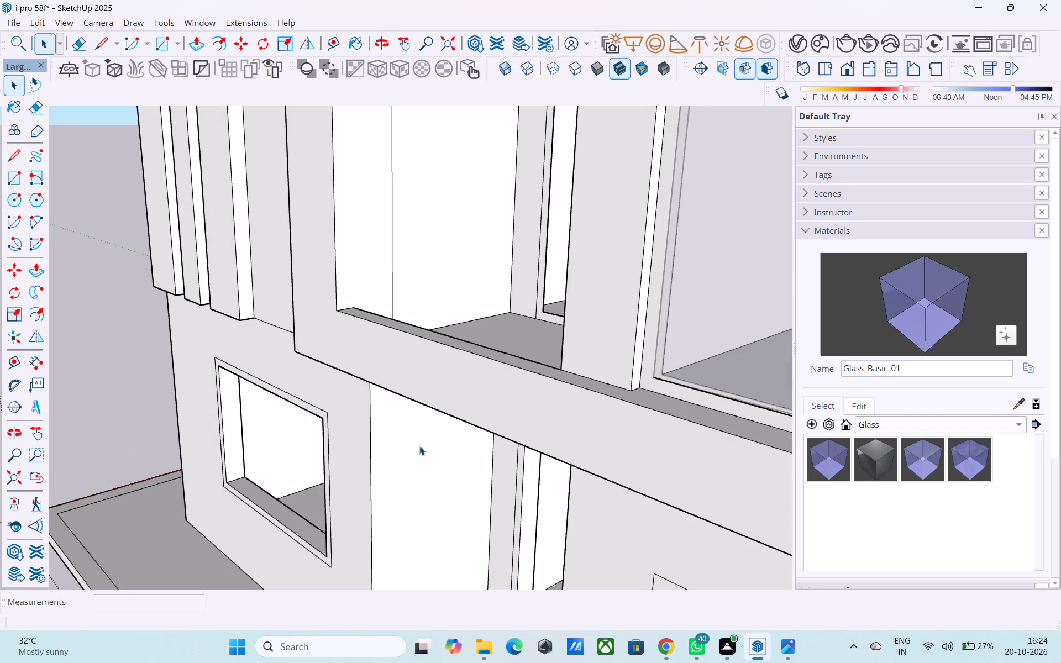
key(l)
scroll(655, 376, up, 6)
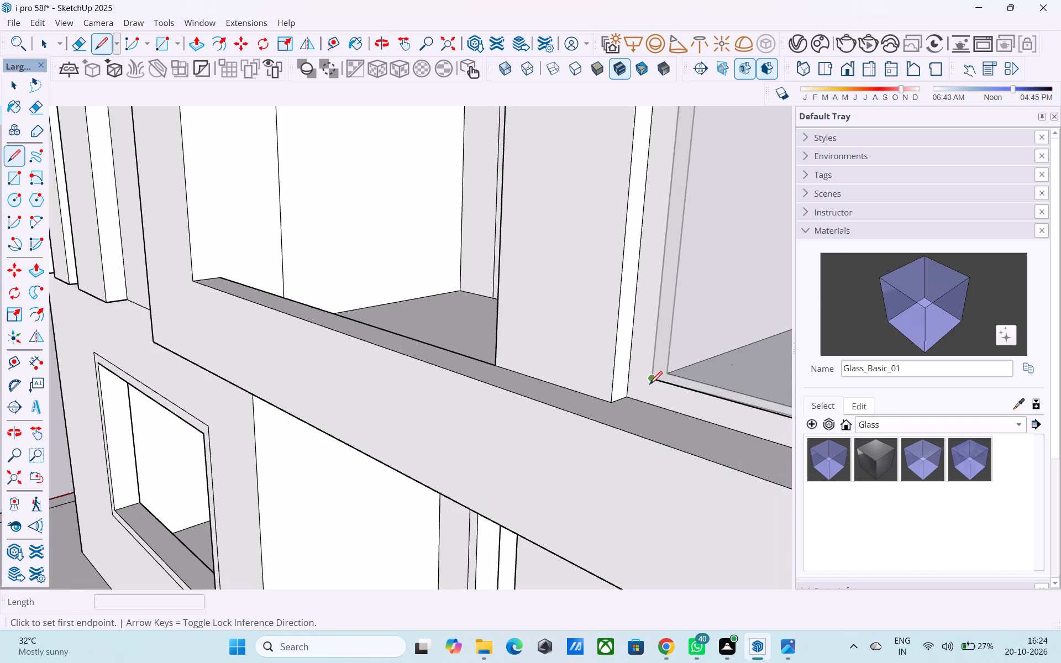
middle_drag(592, 419, 387, 464)
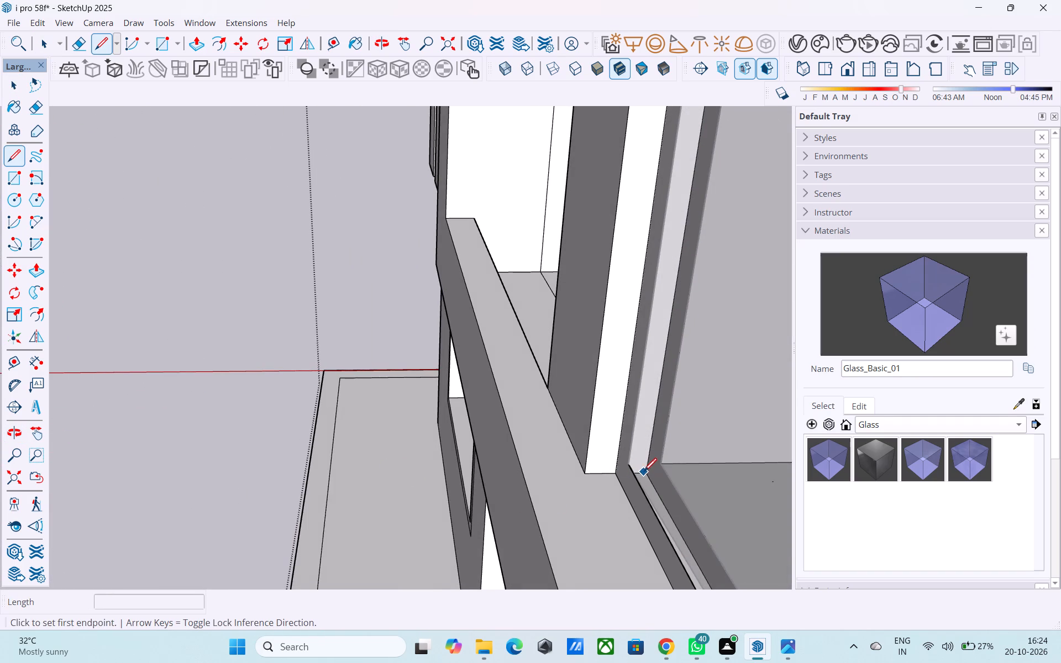
click(612, 470)
middle_drag(523, 402, 759, 447)
scroll(750, 451, down, 10)
middle_drag(659, 460, 606, 513)
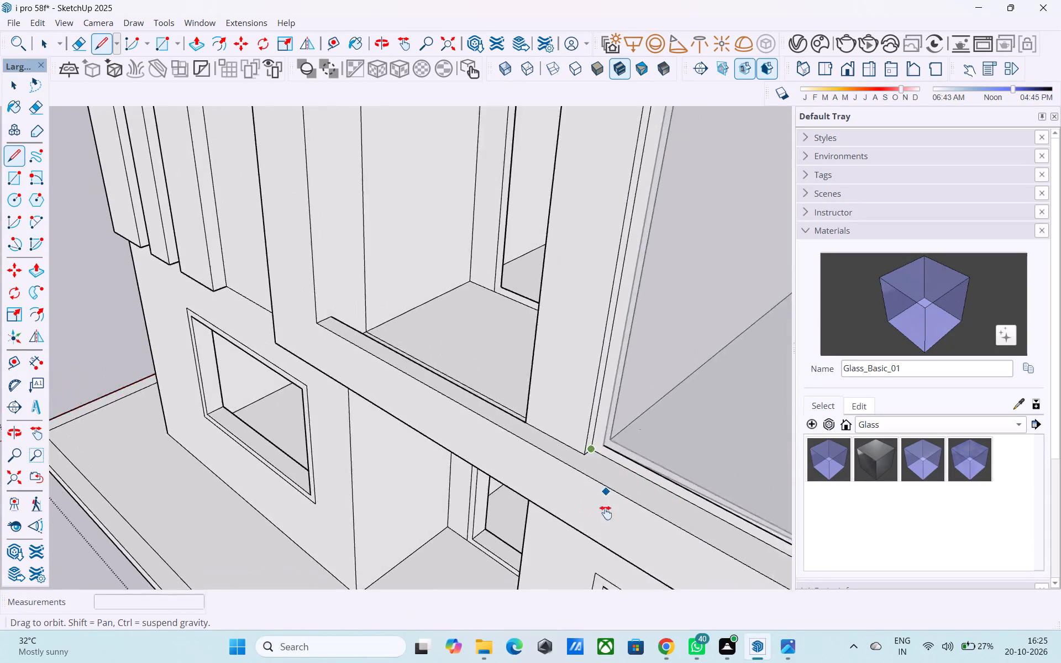
middle_drag(606, 513, 923, 574)
scroll(757, 489, down, 5)
shift+middle_drag(260, 467, 387, 470)
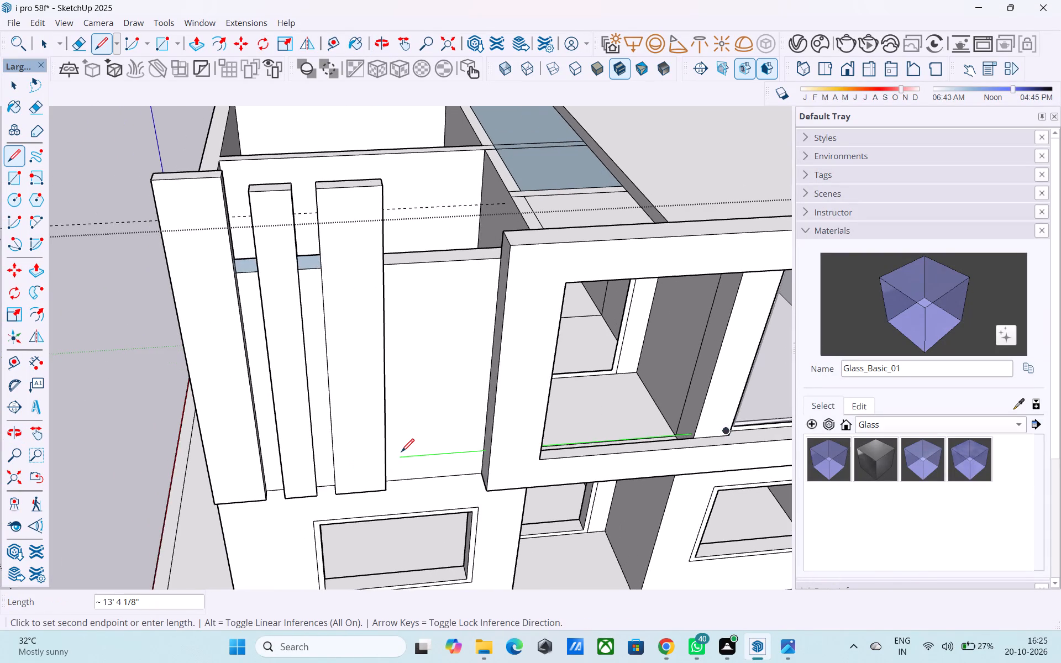
scroll(401, 453, up, 2)
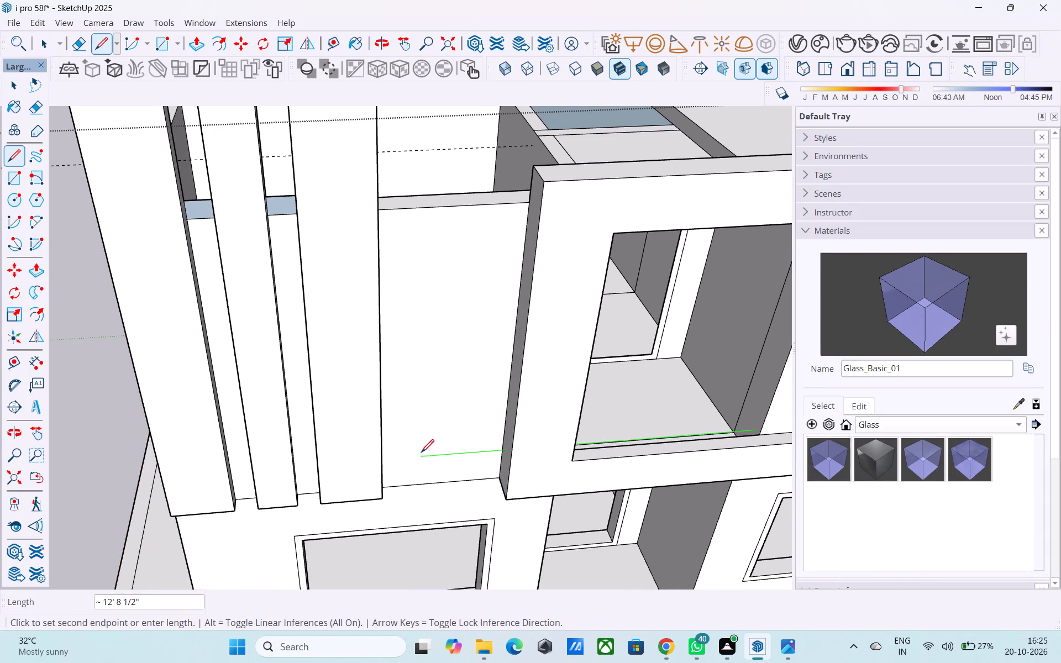
click(484, 455)
Continue the line with a segment about 1 3/8" along the red axis toward the wall beside the window frame.
middle_drag(485, 452, 692, 508)
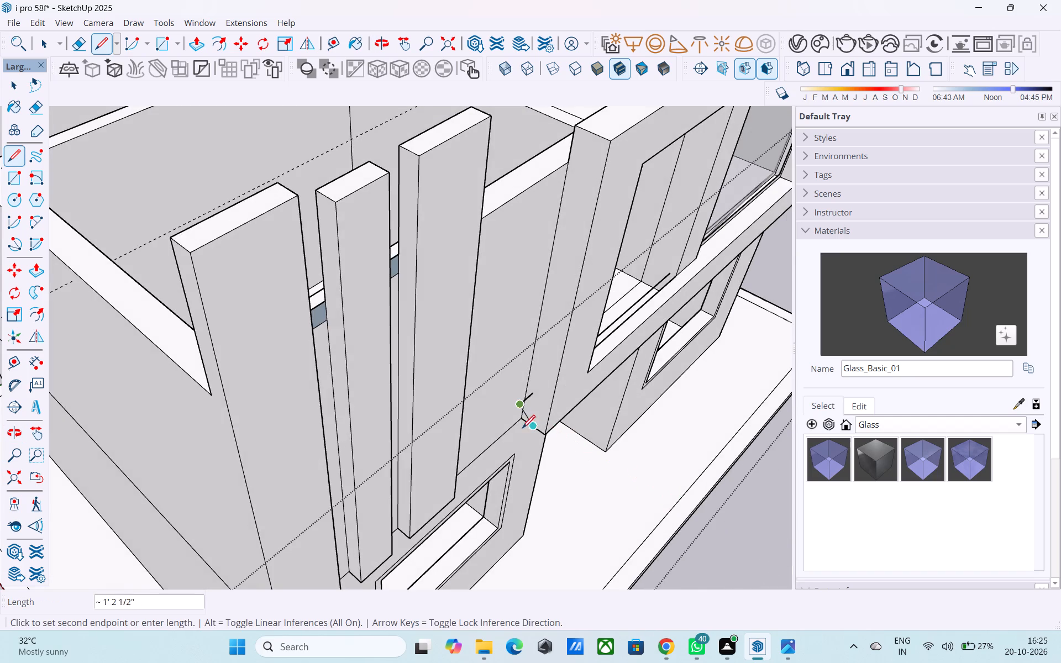
scroll(522, 427, up, 7)
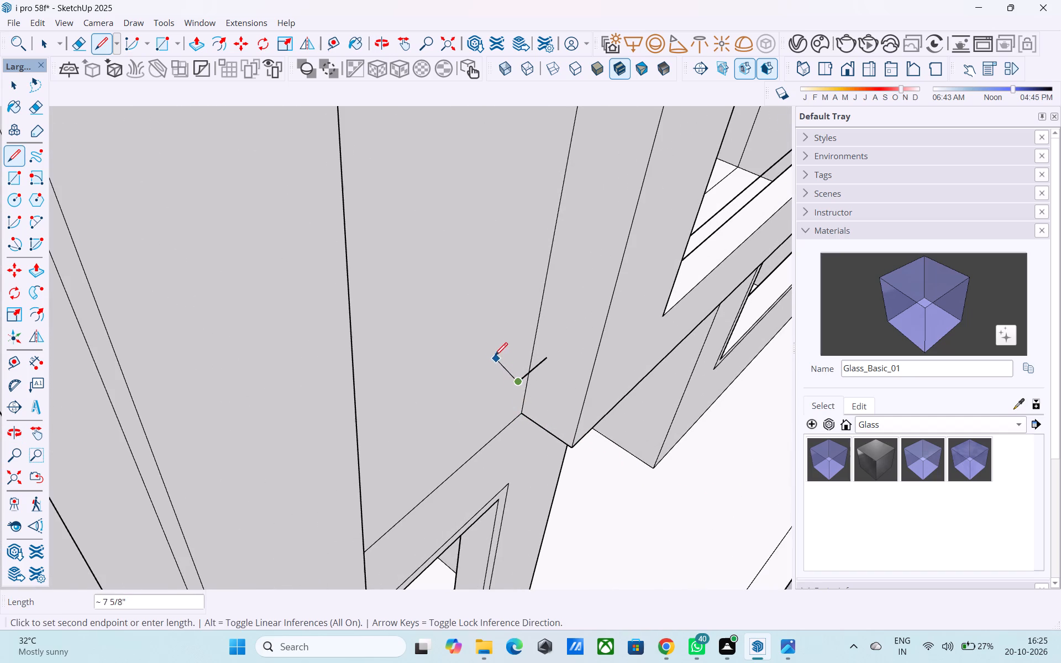
scroll(486, 346, up, 4)
middle_drag(489, 325, 322, 186)
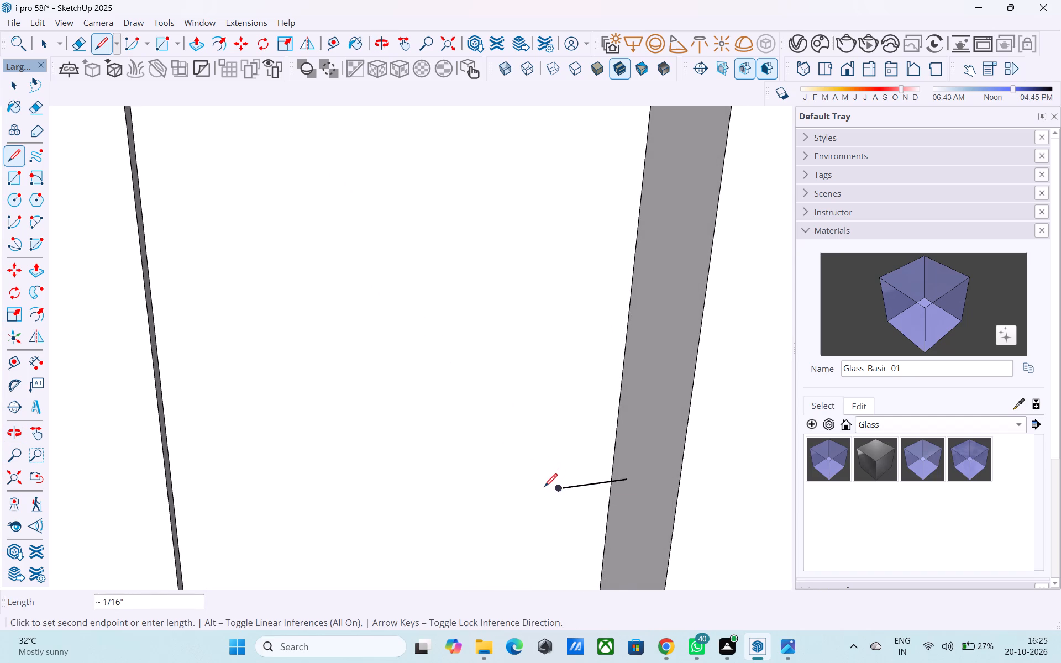
scroll(544, 492, up, 4)
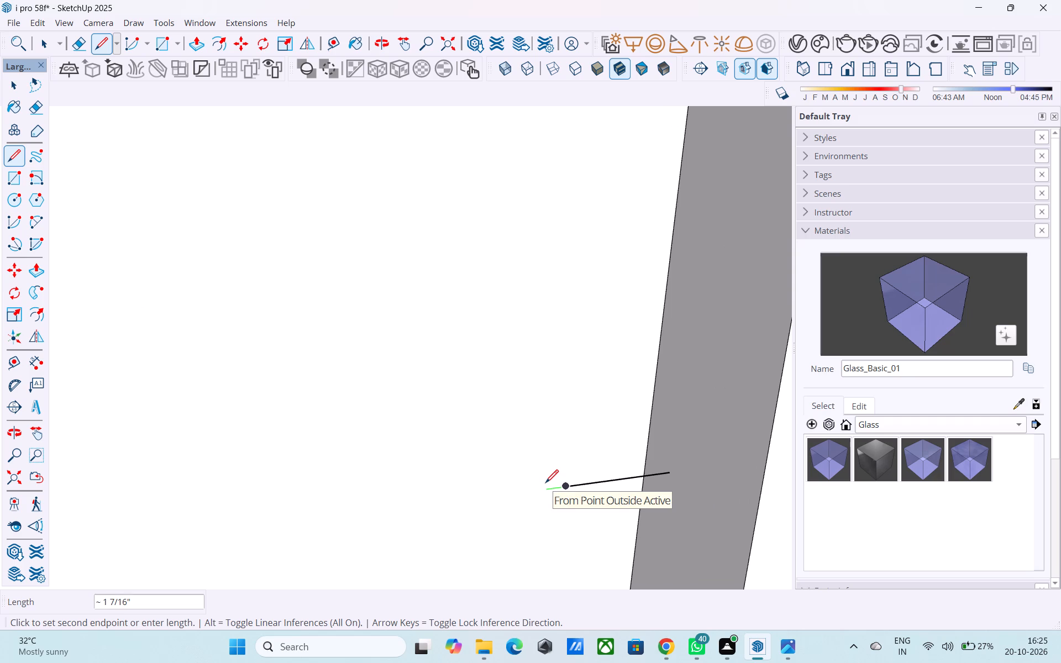
middle_drag(545, 484, 655, 634)
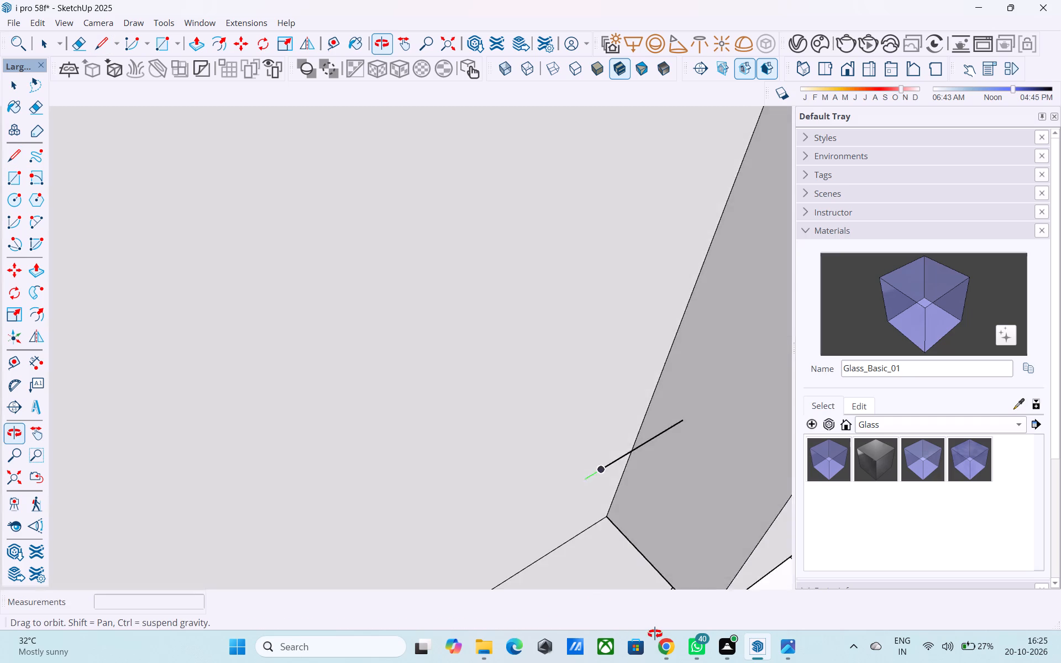
middle_drag(655, 634, 642, 586)
scroll(582, 493, up, 4)
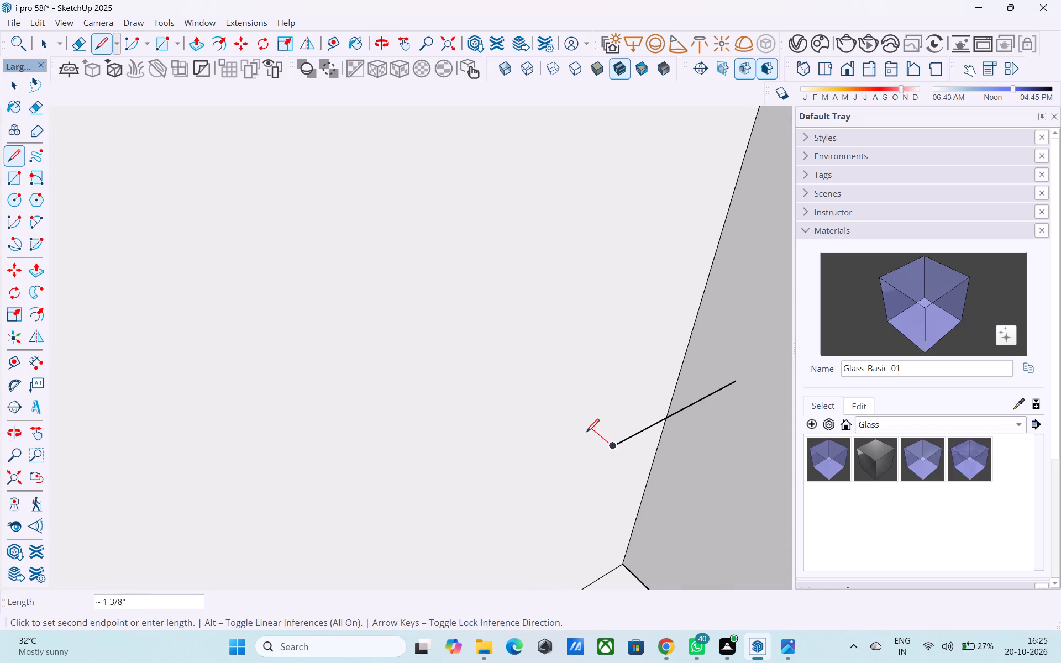
click(591, 424)
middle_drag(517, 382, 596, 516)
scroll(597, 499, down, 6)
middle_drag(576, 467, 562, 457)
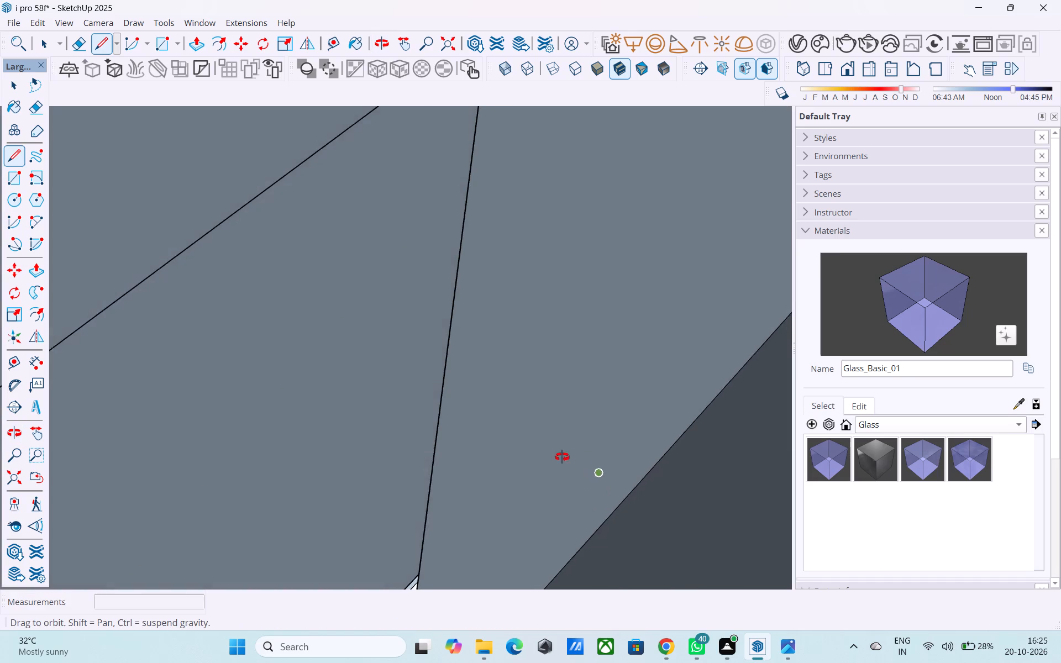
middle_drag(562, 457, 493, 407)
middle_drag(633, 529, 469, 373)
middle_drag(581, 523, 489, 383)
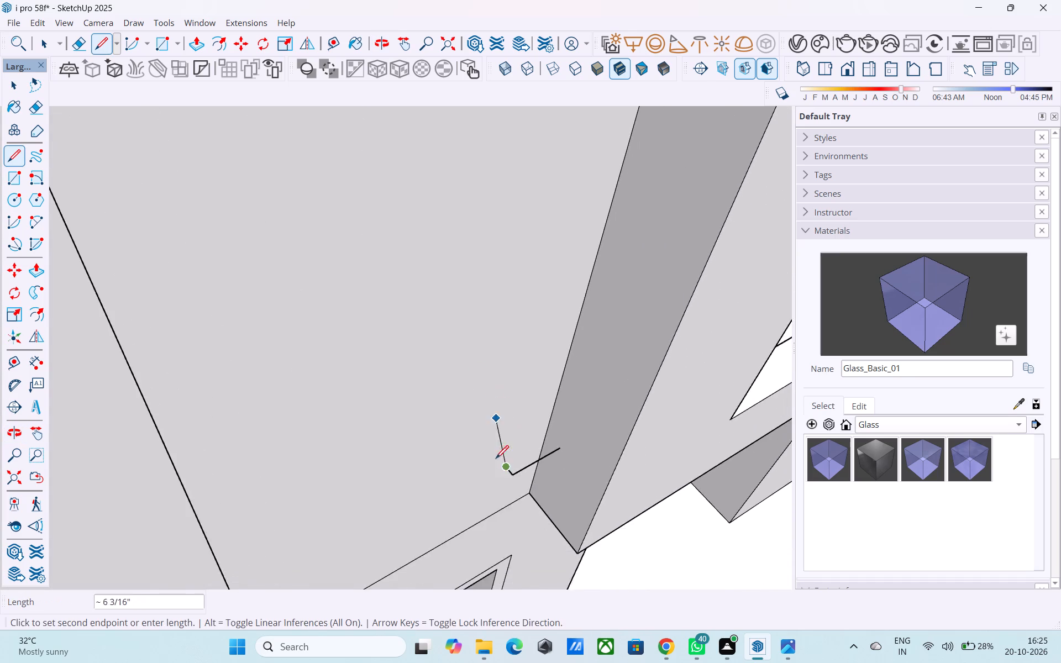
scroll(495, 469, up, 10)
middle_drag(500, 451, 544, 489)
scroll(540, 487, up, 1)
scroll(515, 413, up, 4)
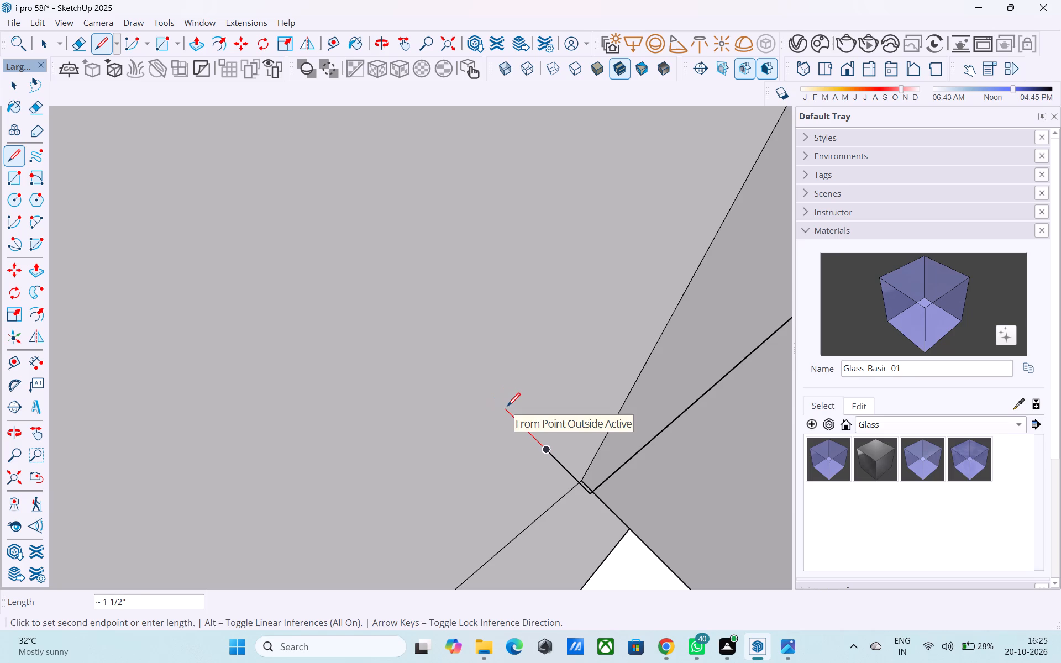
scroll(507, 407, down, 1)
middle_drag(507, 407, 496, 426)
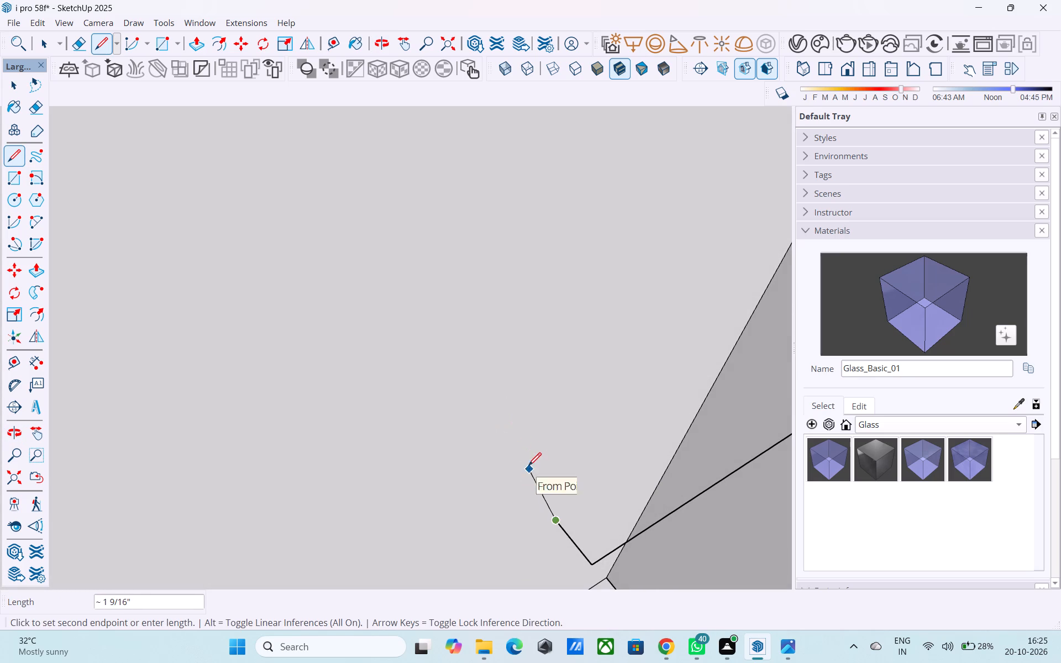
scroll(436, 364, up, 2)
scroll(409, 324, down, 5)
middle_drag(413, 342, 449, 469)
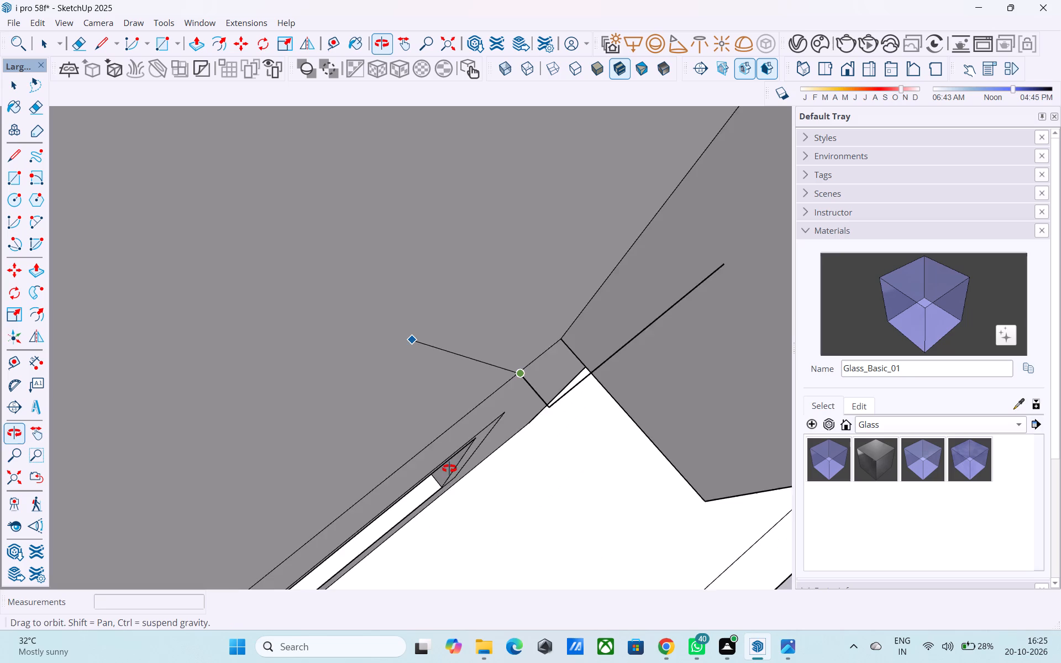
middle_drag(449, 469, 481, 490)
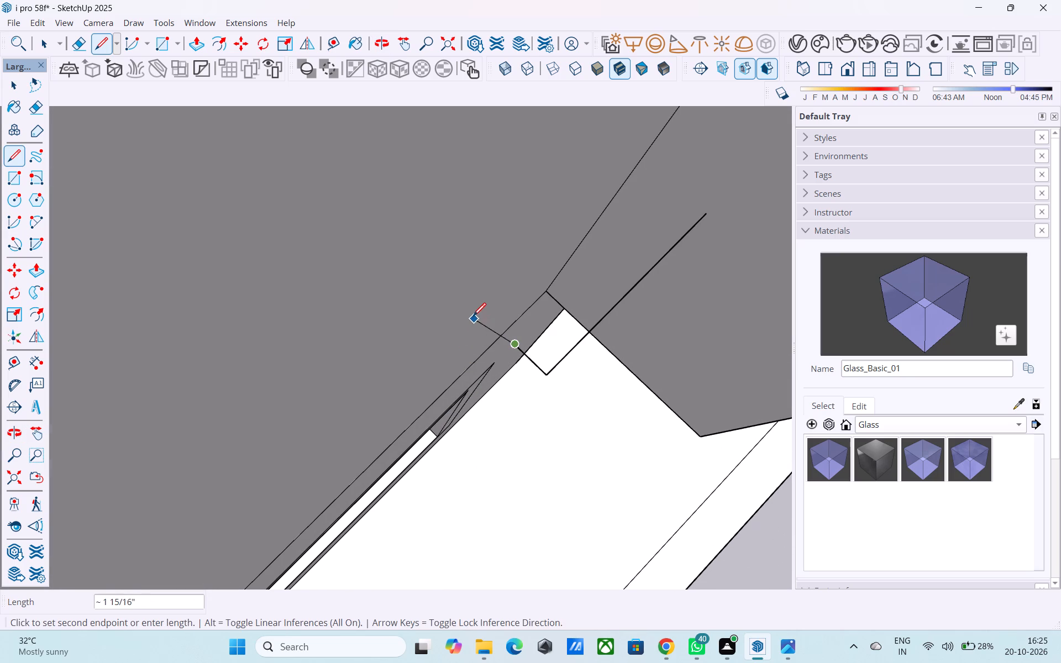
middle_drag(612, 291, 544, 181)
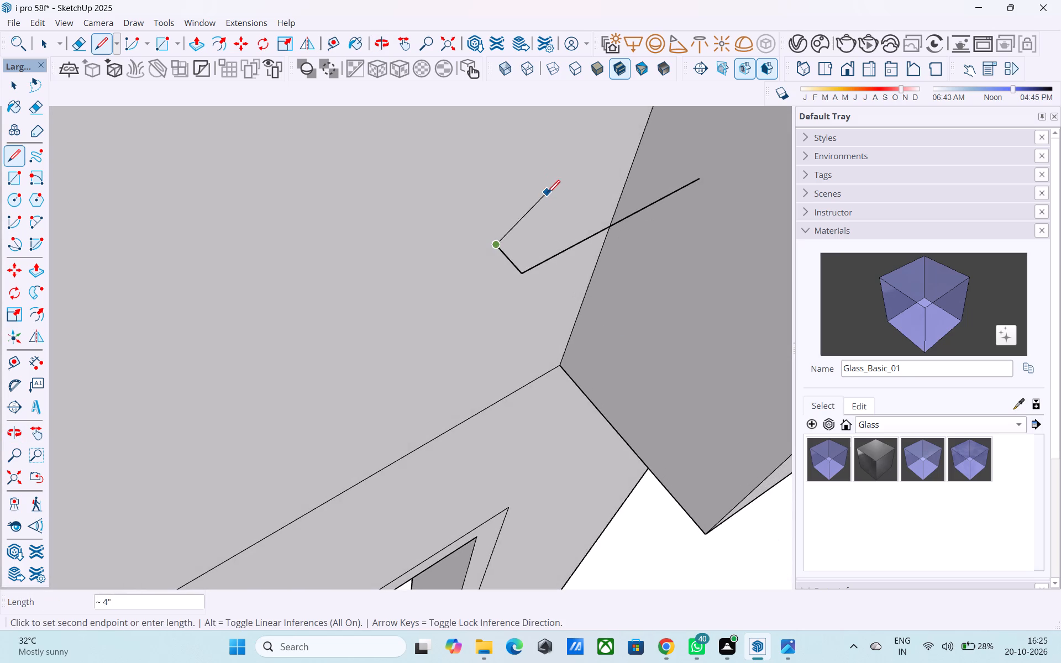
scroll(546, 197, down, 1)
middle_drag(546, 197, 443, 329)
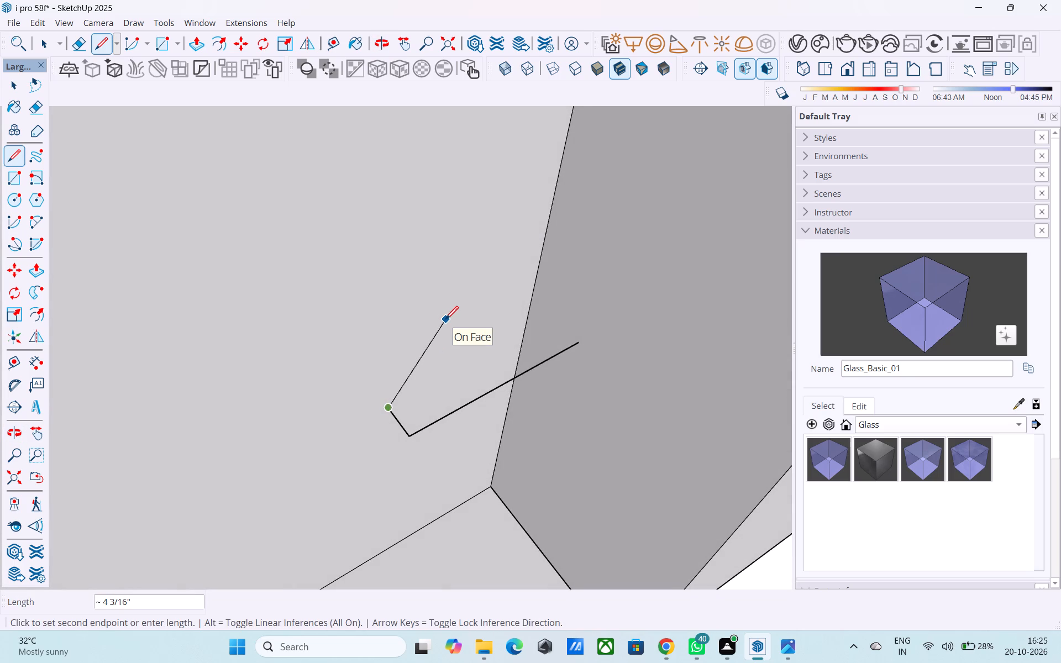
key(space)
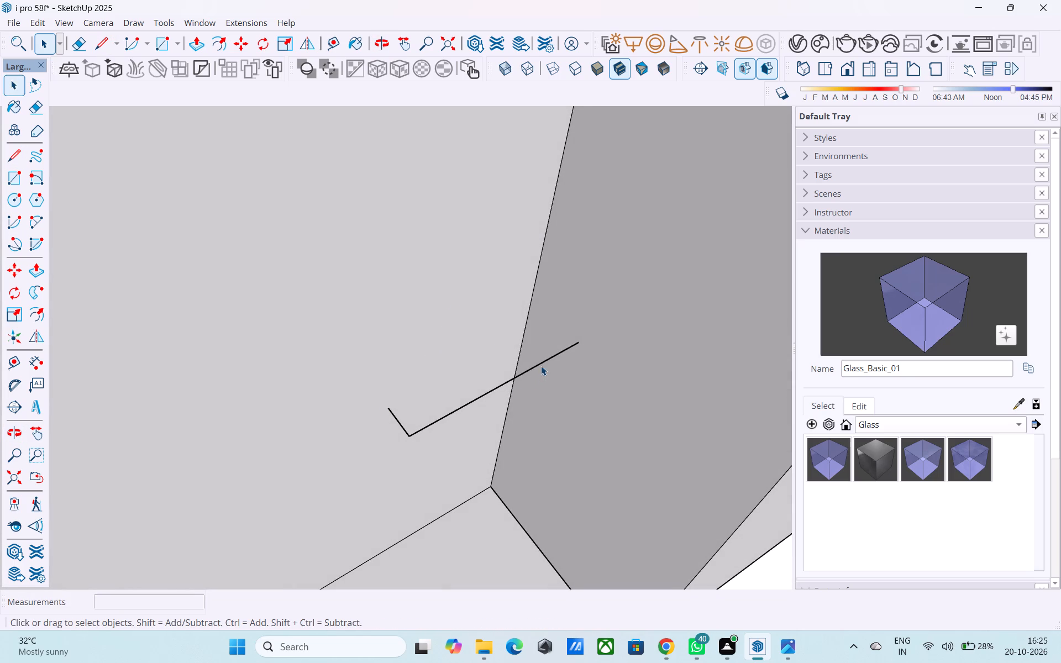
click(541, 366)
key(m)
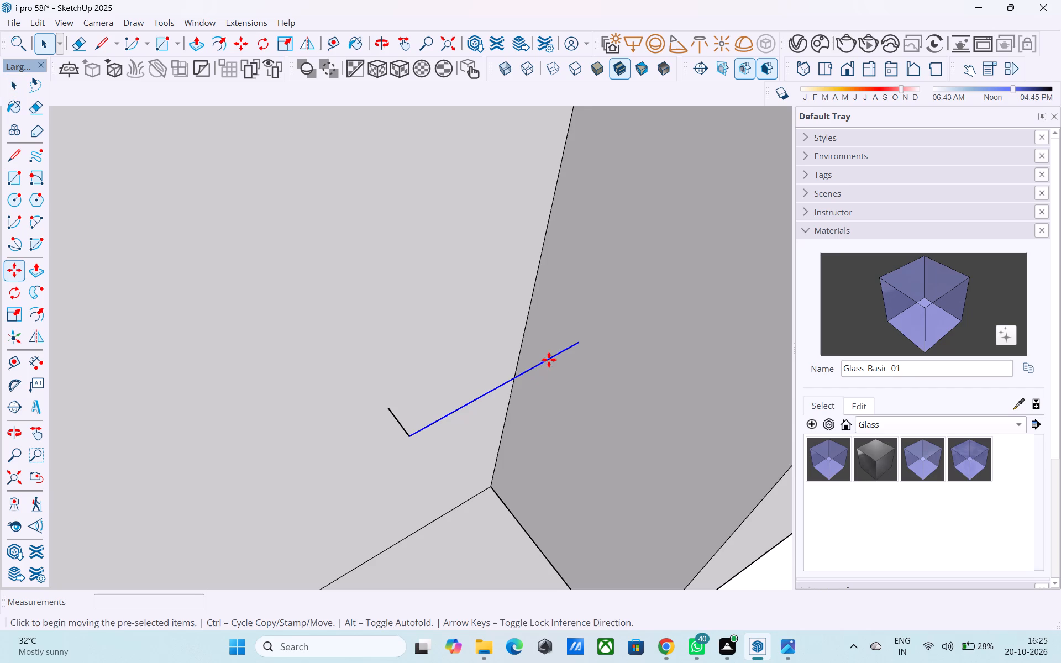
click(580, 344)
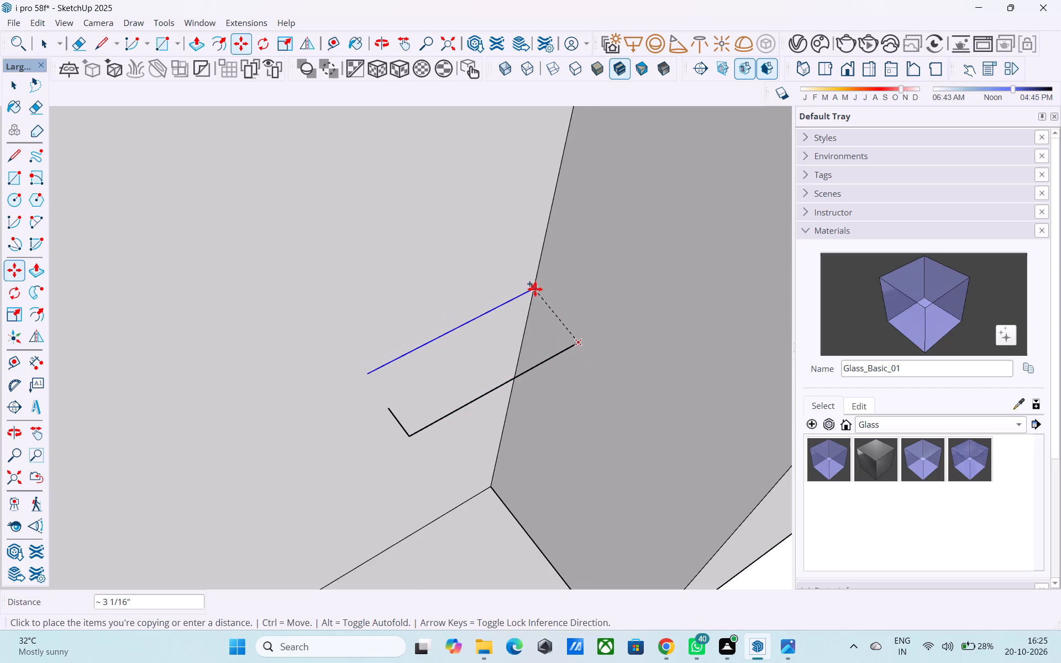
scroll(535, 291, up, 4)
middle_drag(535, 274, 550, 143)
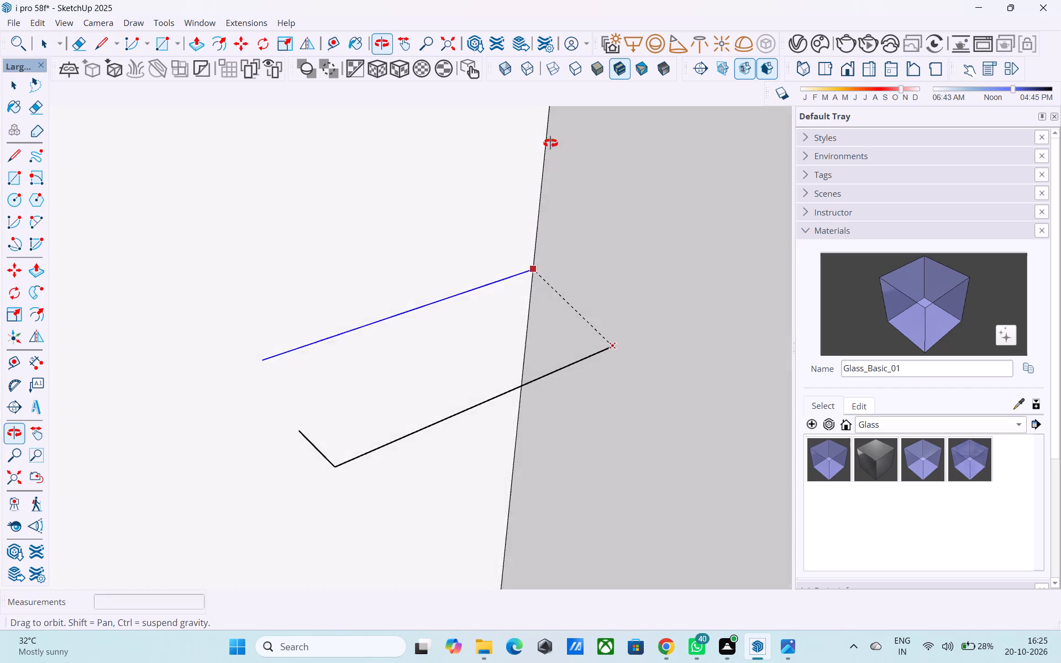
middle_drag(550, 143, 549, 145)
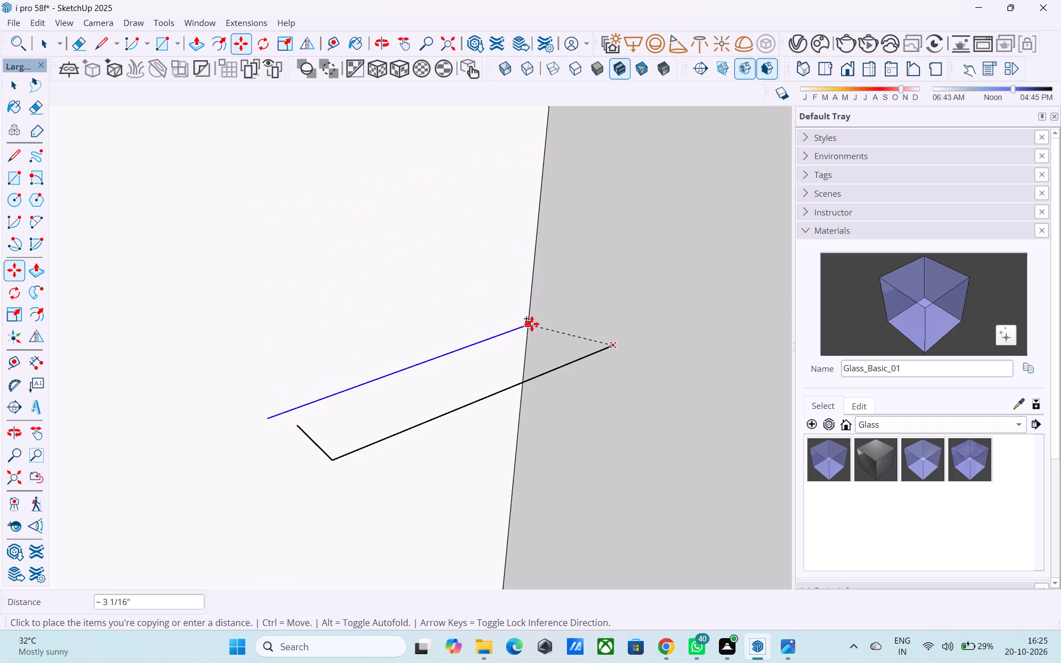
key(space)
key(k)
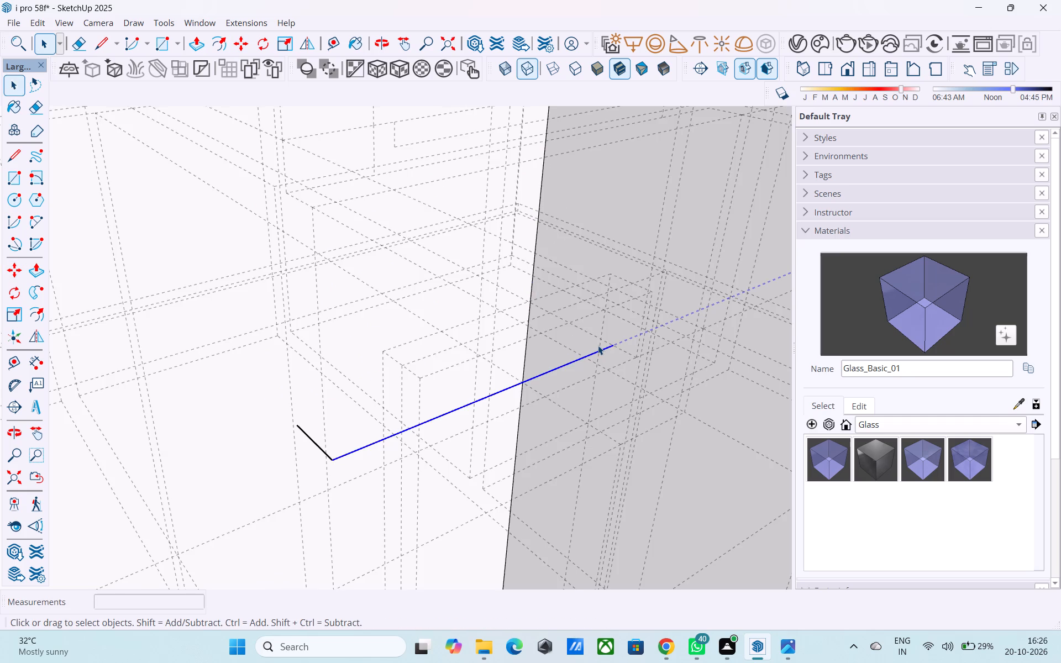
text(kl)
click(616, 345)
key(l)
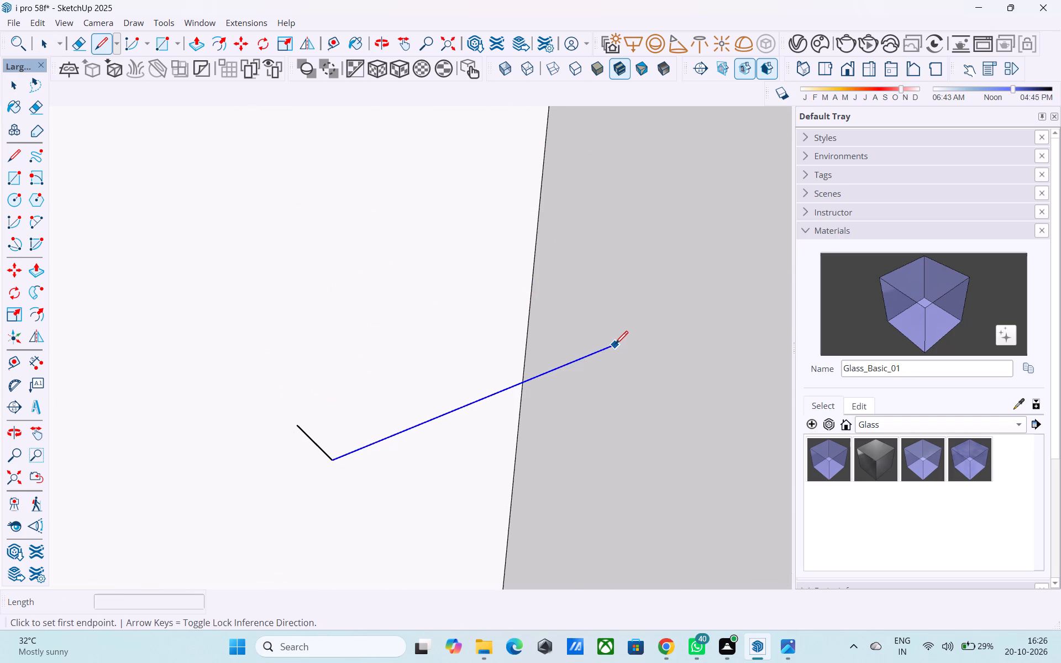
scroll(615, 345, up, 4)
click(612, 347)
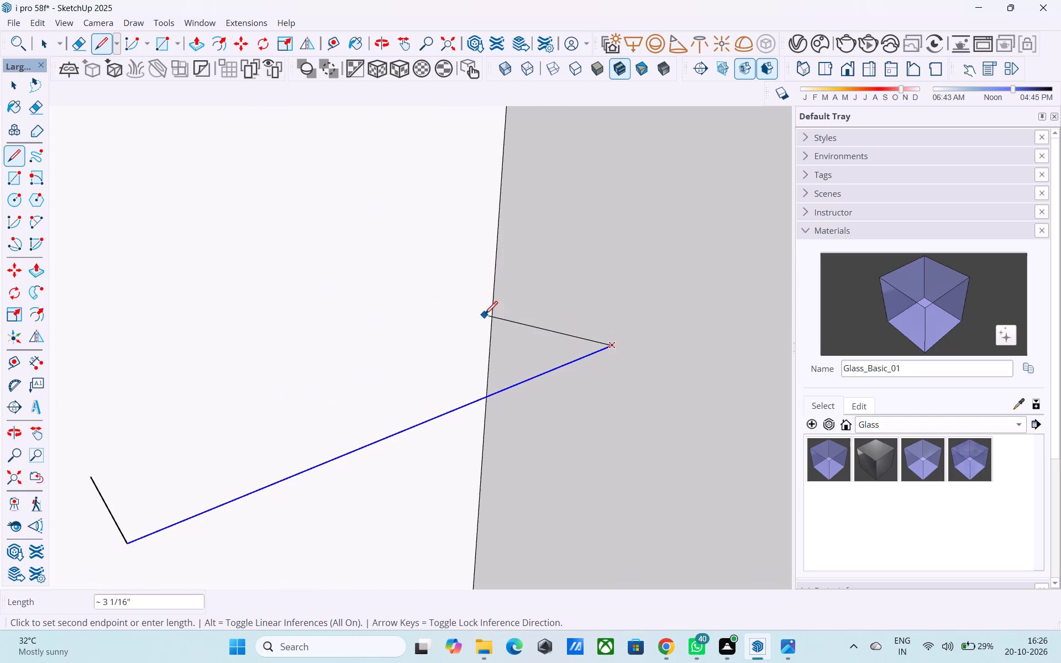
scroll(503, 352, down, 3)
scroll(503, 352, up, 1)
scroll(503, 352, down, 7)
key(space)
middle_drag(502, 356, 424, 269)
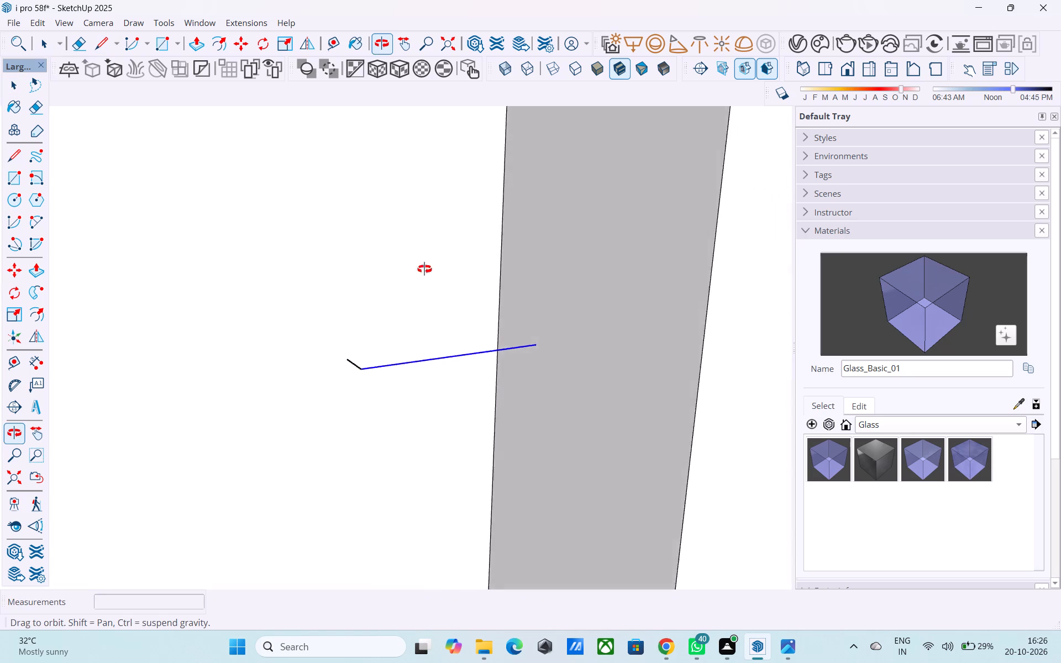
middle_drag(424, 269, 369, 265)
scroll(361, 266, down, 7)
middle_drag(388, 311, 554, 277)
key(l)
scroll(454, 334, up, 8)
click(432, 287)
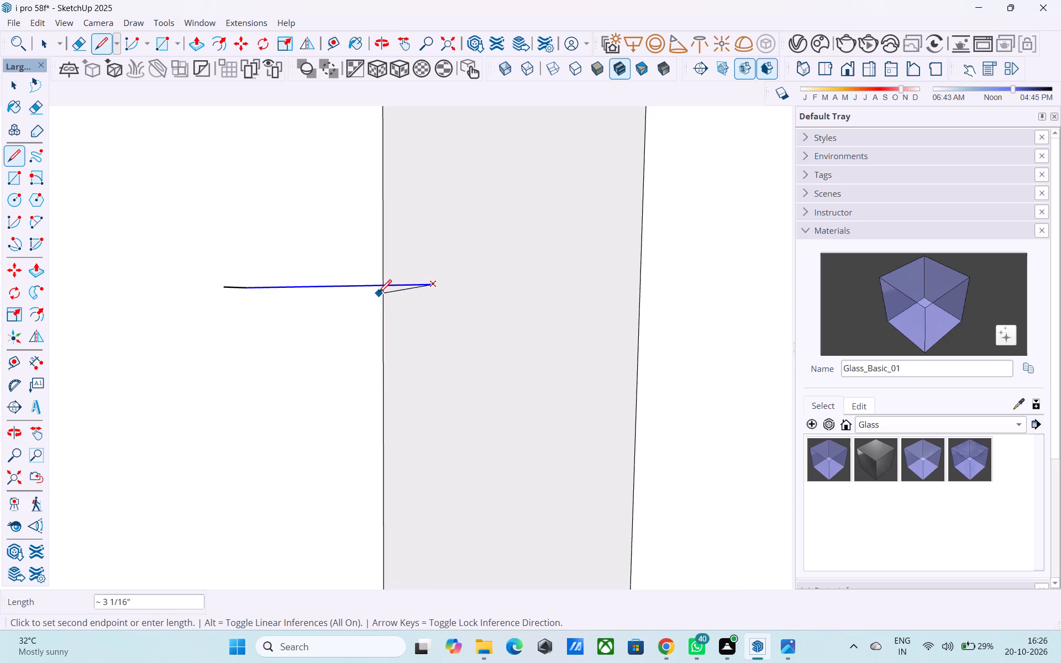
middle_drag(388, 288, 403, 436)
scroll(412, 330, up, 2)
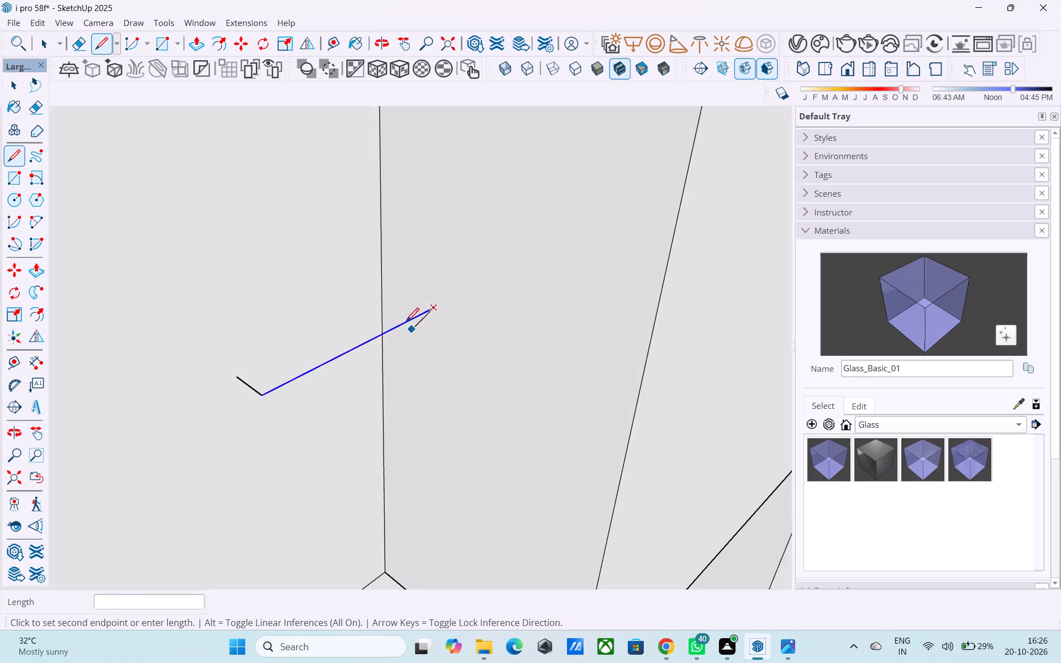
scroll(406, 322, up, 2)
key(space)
Examine the projecting window frame, vertical fins and roof-level walls from outside and above the house.
scroll(402, 311, down, 9)
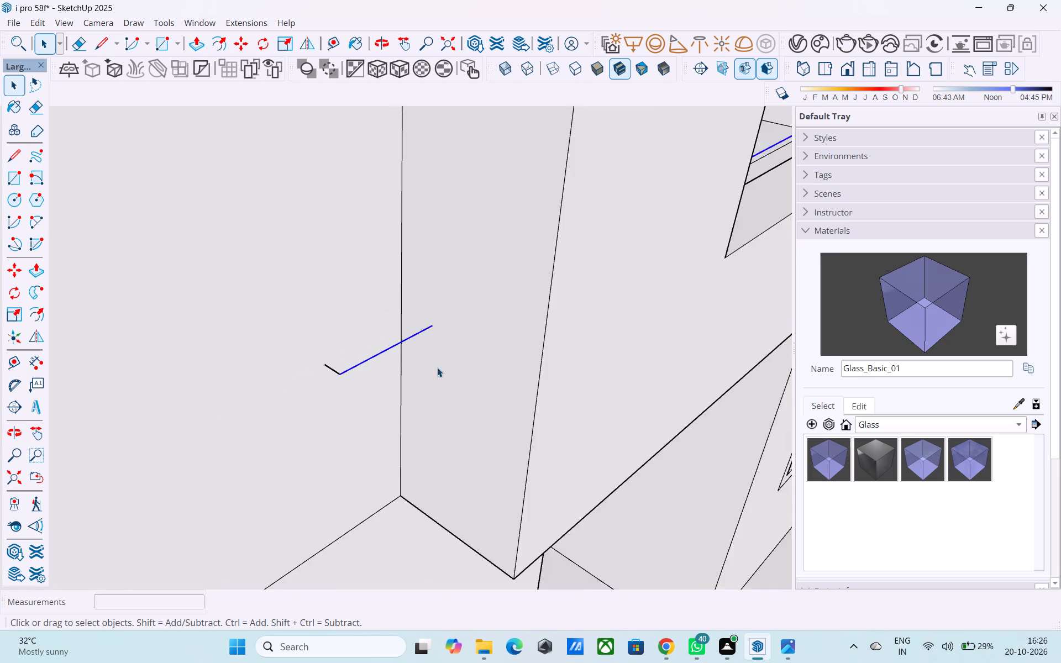
scroll(437, 367, down, 17)
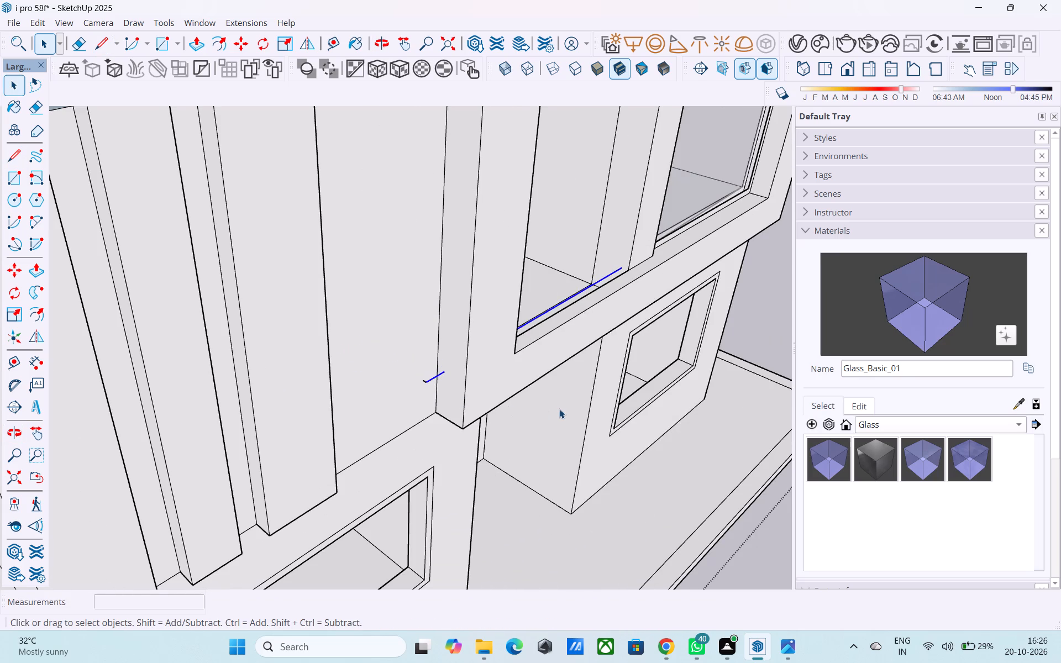
scroll(559, 408, down, 2)
middle_drag(559, 407, 708, 459)
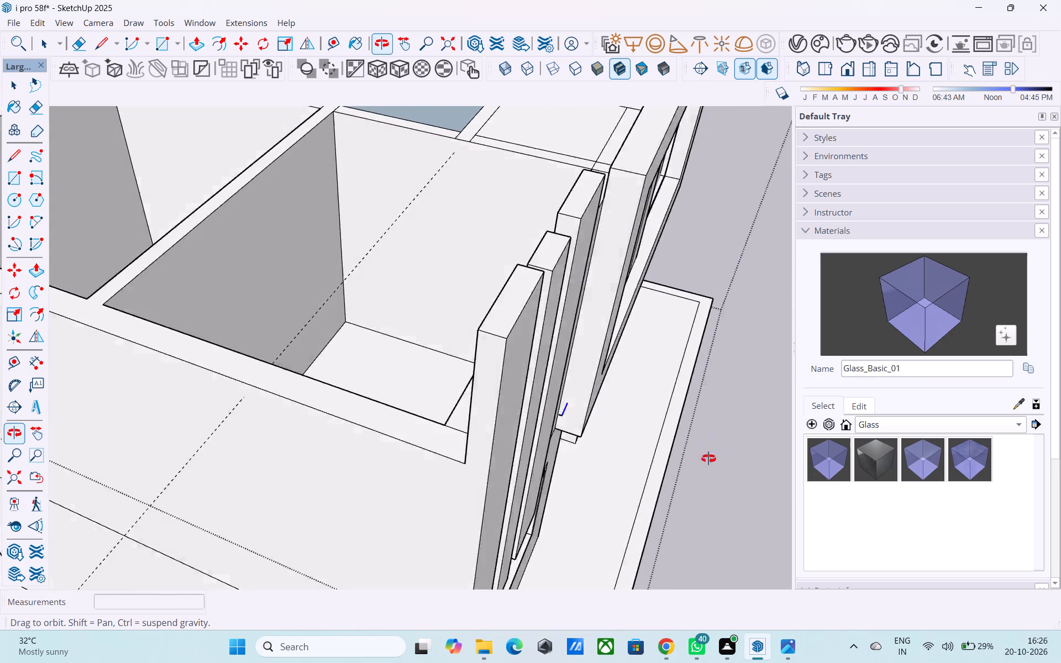
middle_drag(708, 459, 708, 458)
middle_drag(426, 438, 206, 423)
scroll(164, 397, down, 5)
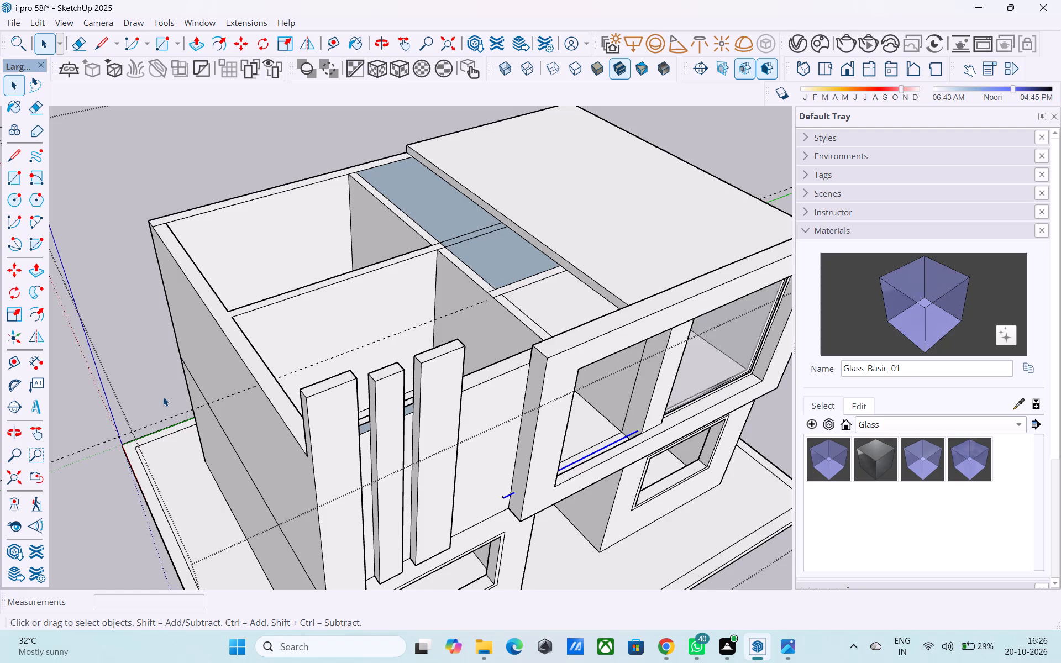
scroll(128, 393, down, 4)
middle_drag(65, 426, 527, 408)
middle_drag(634, 385, 258, 391)
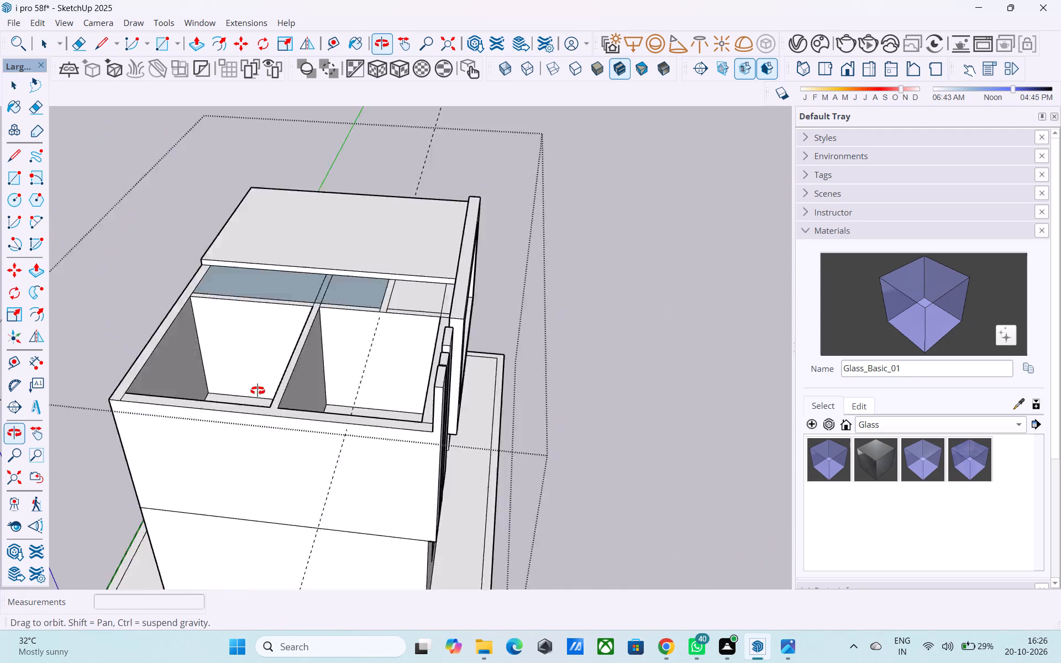
middle_drag(258, 391, 145, 383)
scroll(253, 382, up, 5)
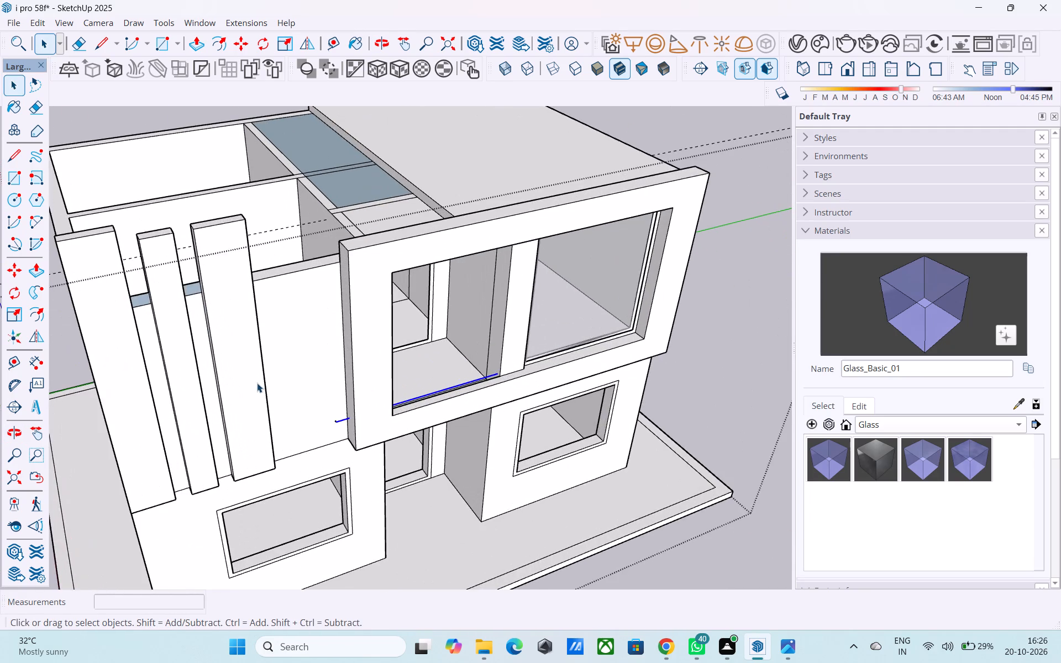
scroll(257, 383, down, 2)
shift+middle_drag(328, 386, 291, 420)
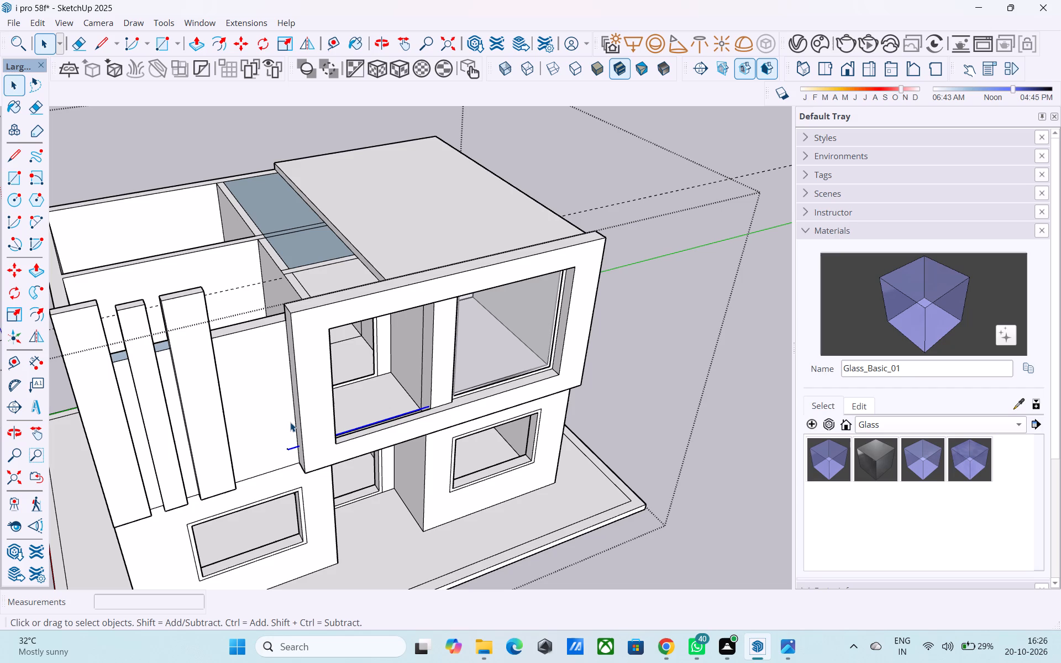
middle_drag(282, 359, 259, 359)
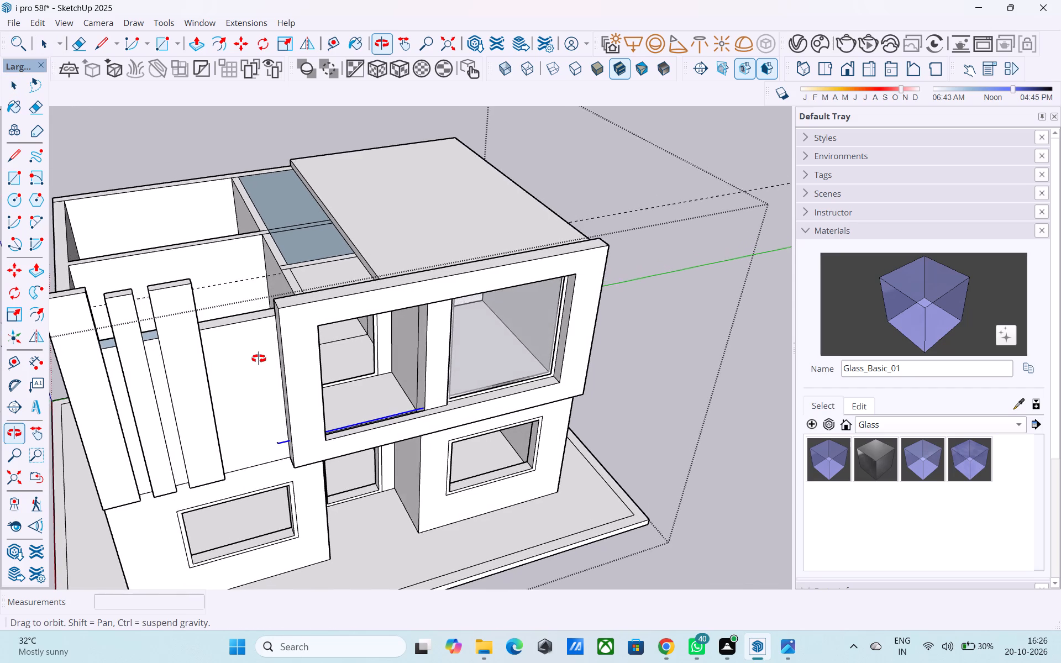
middle_drag(259, 359, 214, 236)
middle_drag(213, 238, 575, 410)
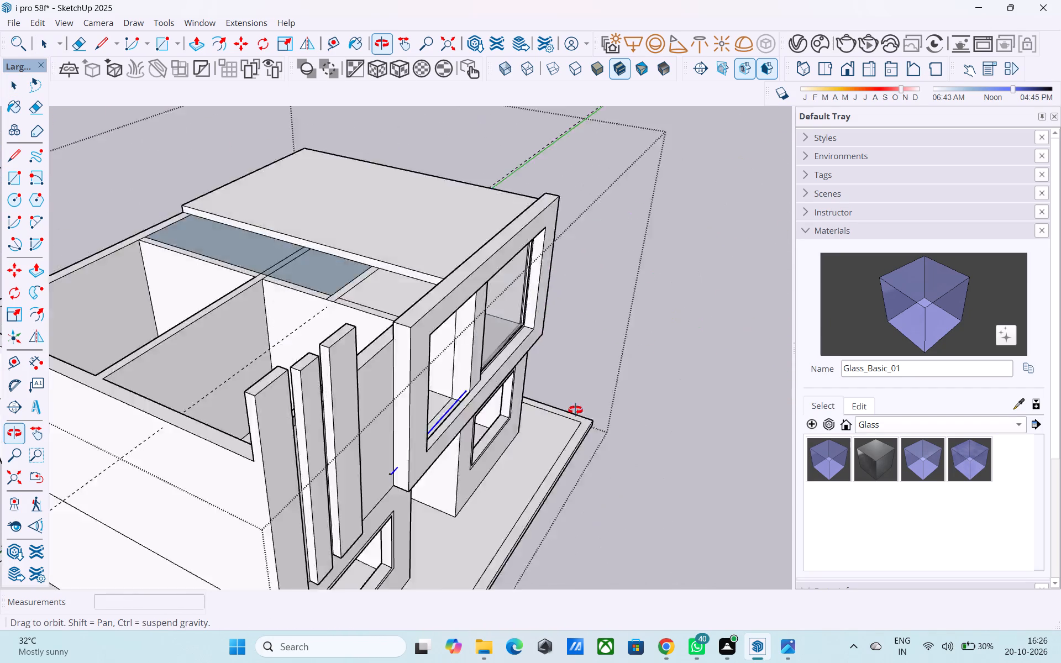
middle_drag(575, 410, 840, 430)
shift+middle_drag(606, 376, 554, 388)
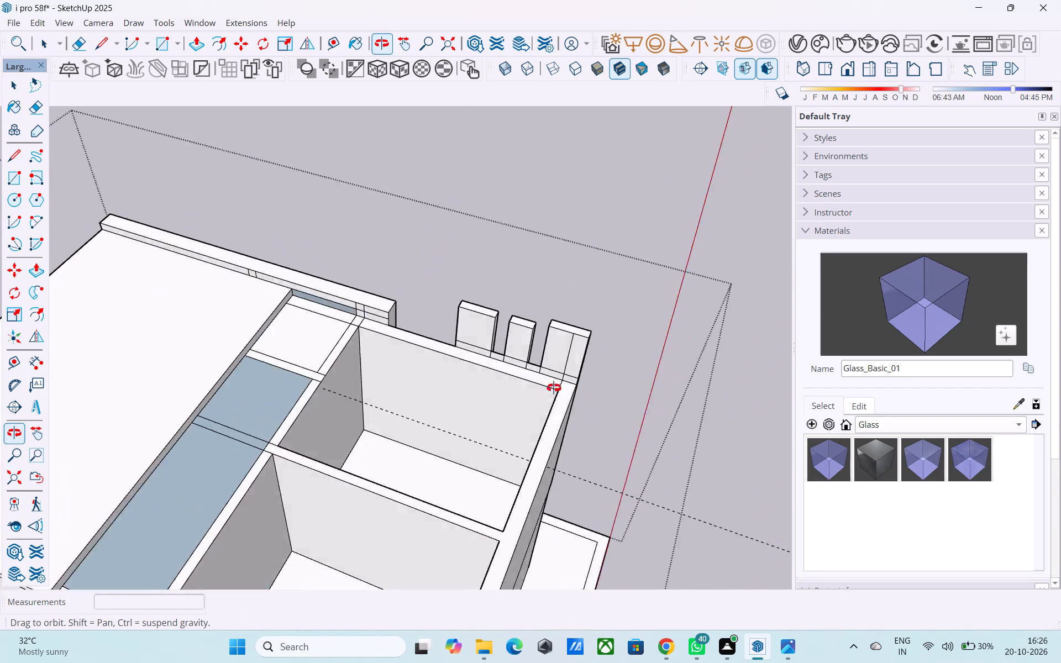
shift+middle_drag(554, 388, 647, 370)
Draw a 9" line across the roof-level wall top, from the projecting frame's end corner to the wall's inner edge.
shift+scroll(423, 316, up, 1)
scroll(421, 315, up, 4)
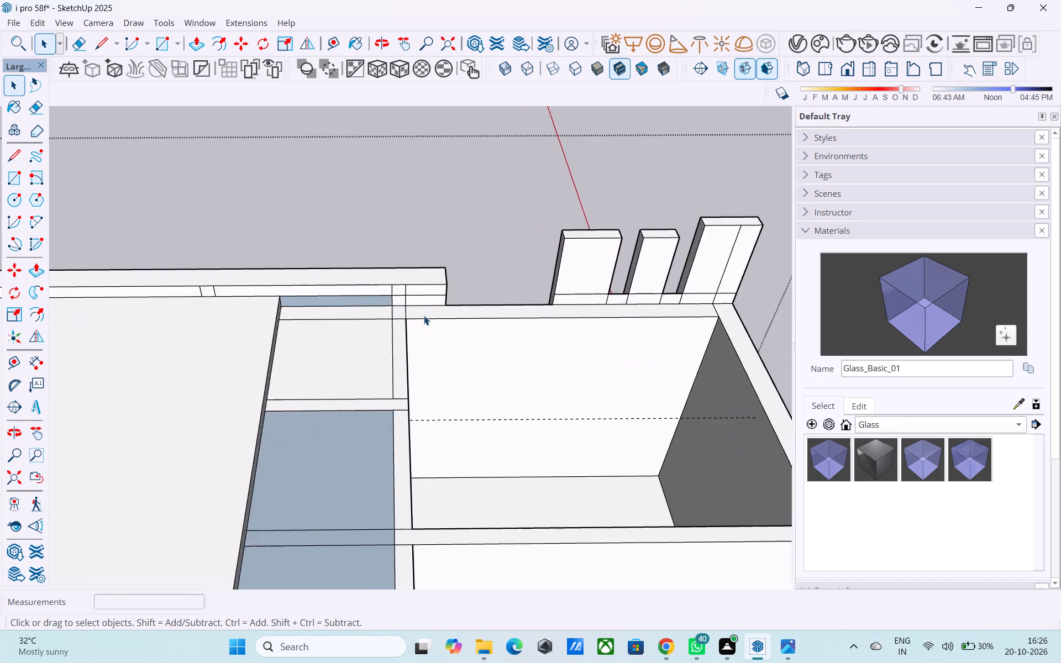
scroll(424, 315, up, 2)
key(l)
click(452, 302)
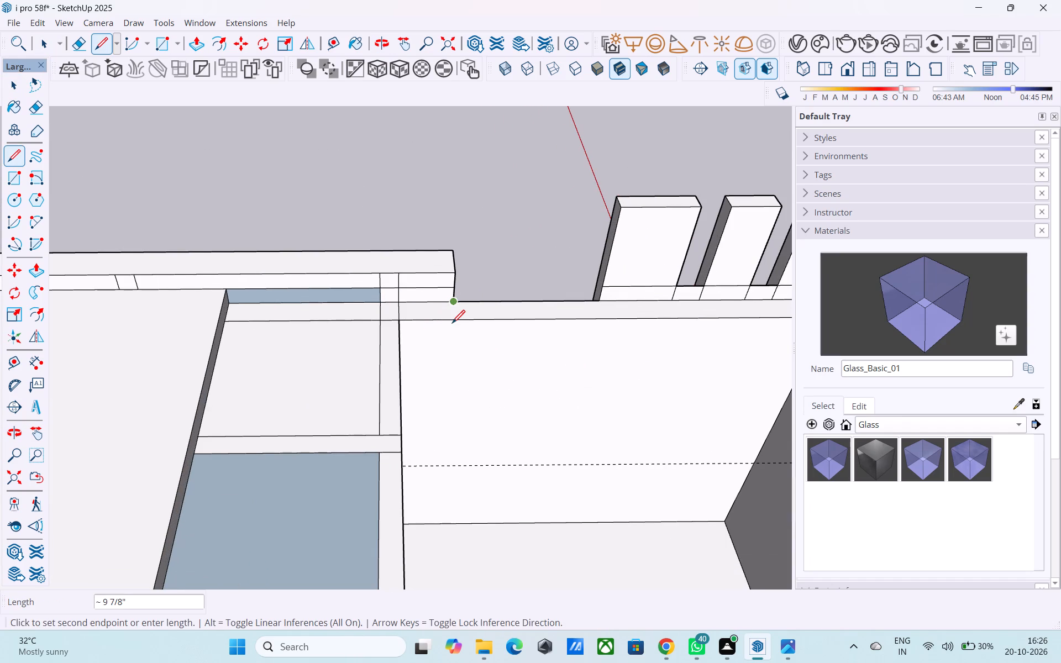
scroll(459, 318, down, 5)
key(space)
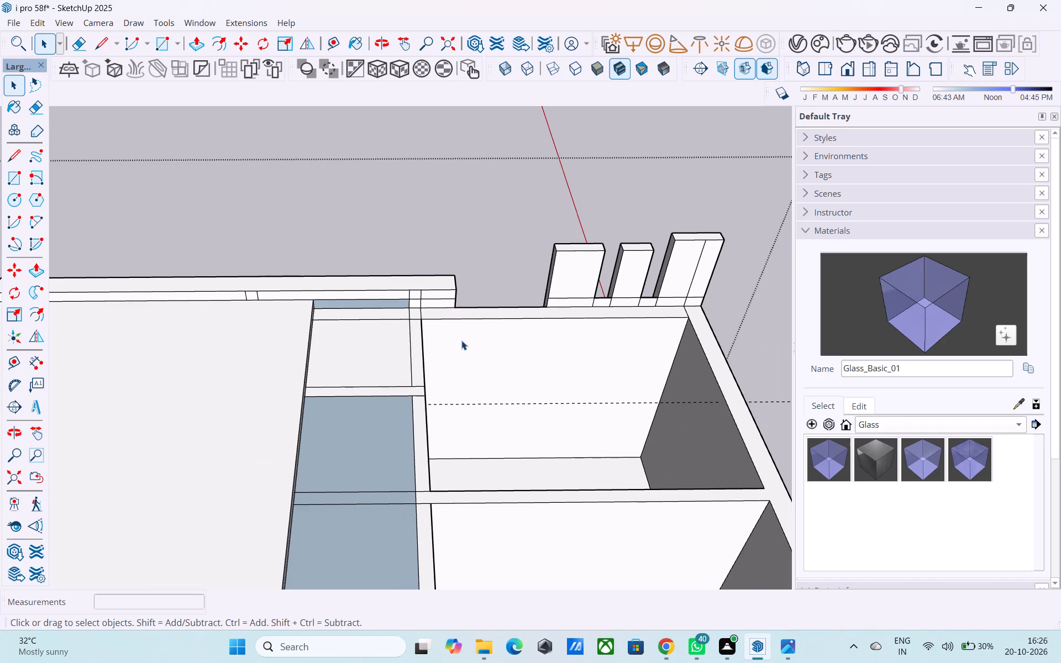
key(l)
scroll(459, 331, up, 3)
click(456, 299)
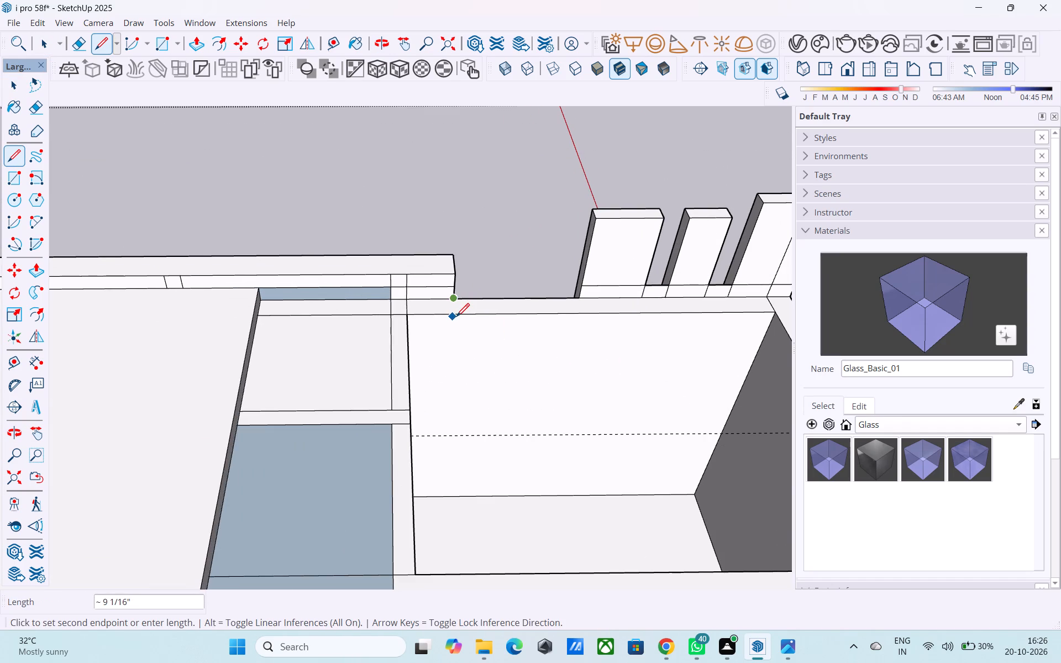
scroll(459, 320, up, 5)
click(455, 311)
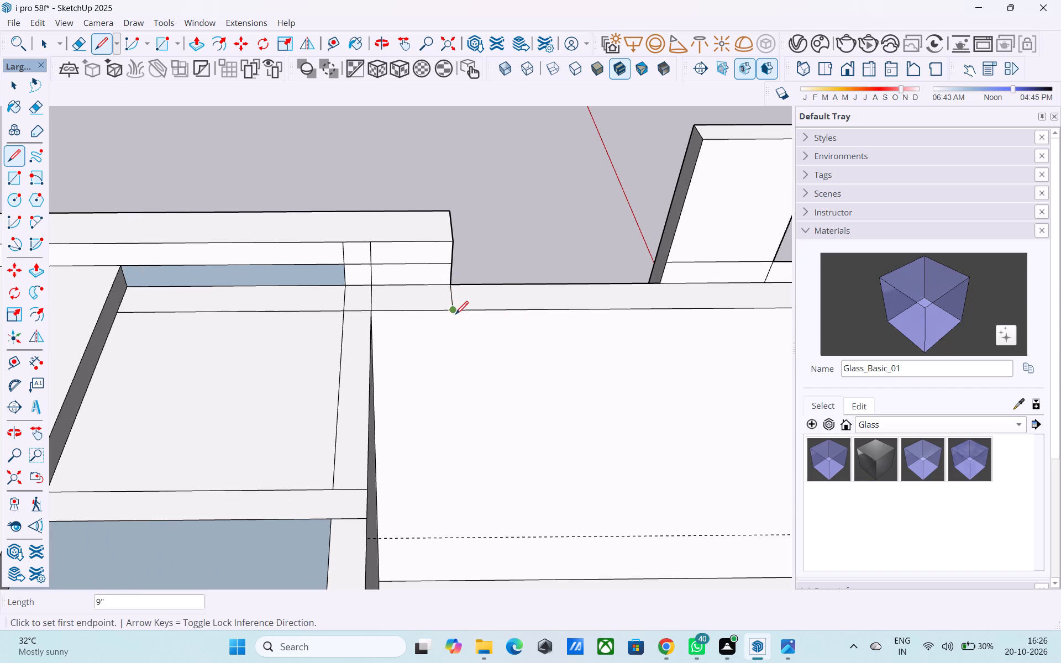
Draw a vertical line down the wall's inner face, from the inner end of the 9" line to the floor edge.
click(455, 313)
scroll(451, 511, up, 1)
middle_drag(450, 511, 435, 504)
scroll(435, 491, down, 5)
middle_drag(435, 492, 427, 382)
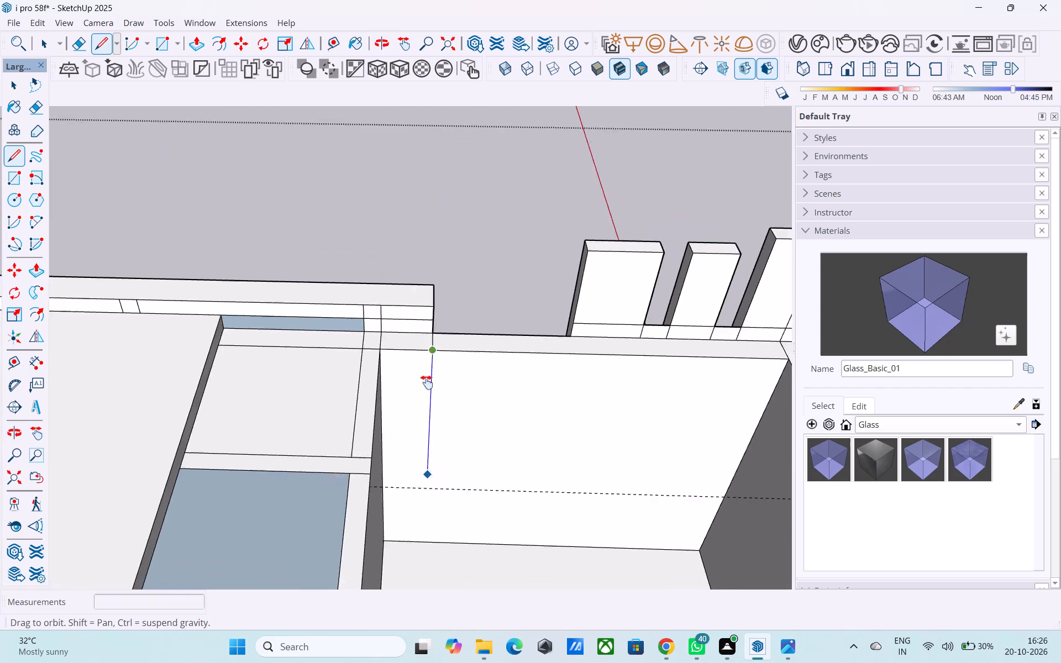
middle_drag(427, 382, 414, 322)
scroll(419, 366, up, 4)
click(410, 421)
middle_drag(428, 347, 424, 351)
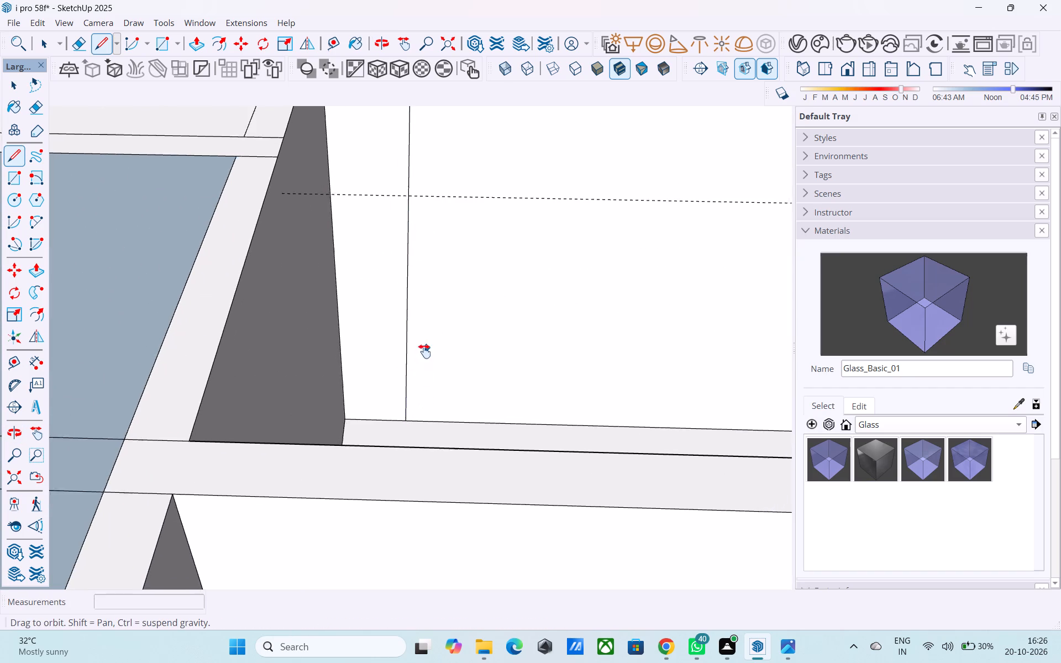
middle_drag(424, 351, 391, 411)
scroll(391, 413, down, 2)
scroll(391, 413, up, 1)
key(space)
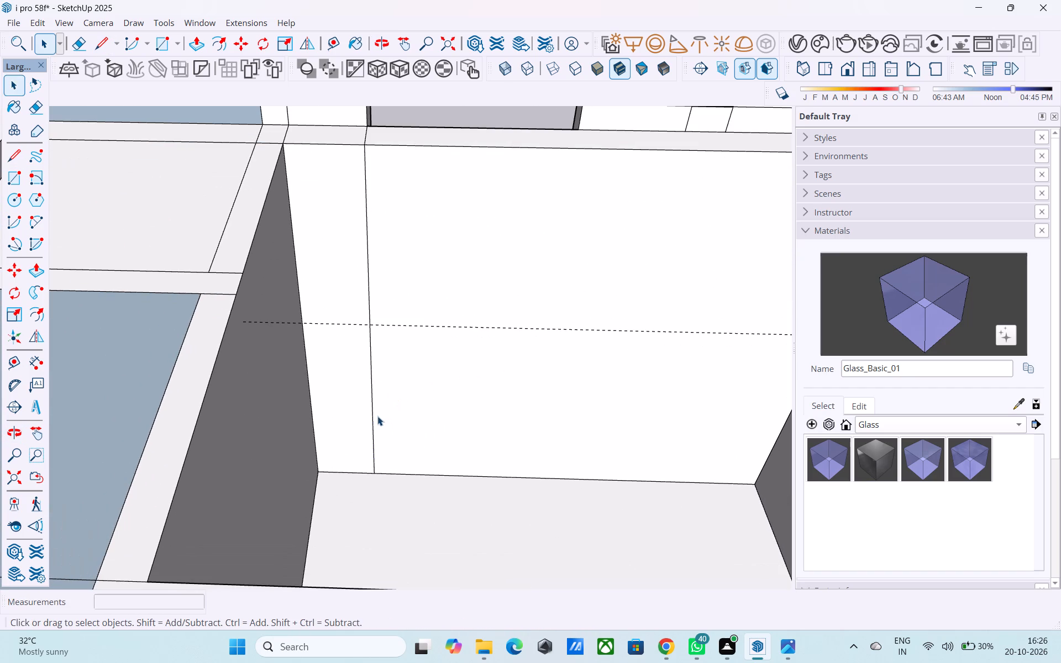
Place a horizontal guide on the wall's inner face 1' above the floor edge.
click(374, 414)
key(t)
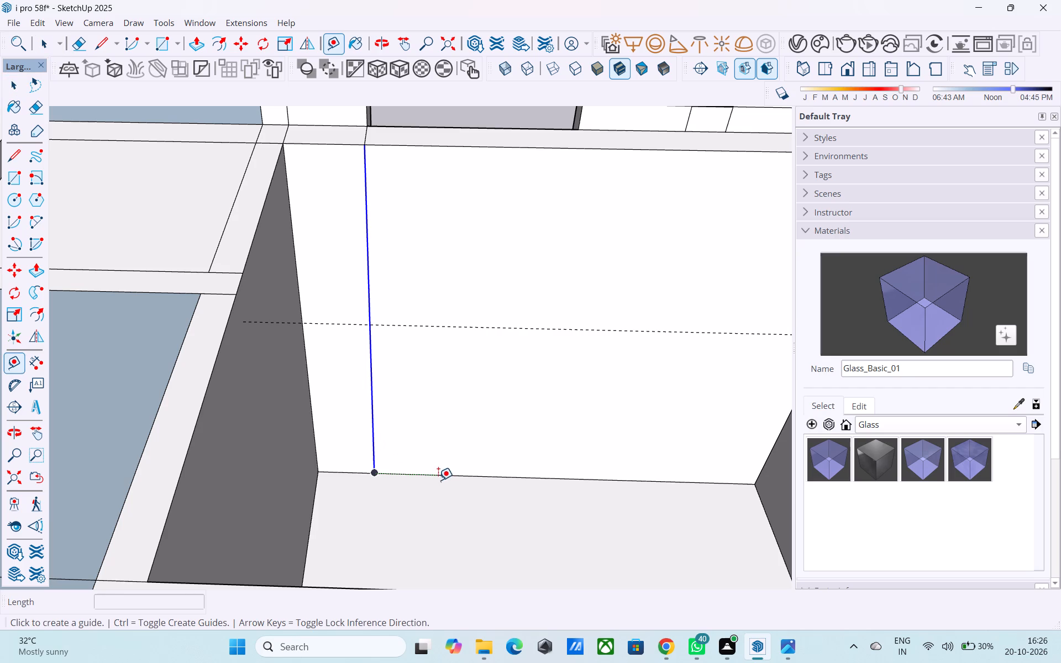
click(438, 478)
text(1')
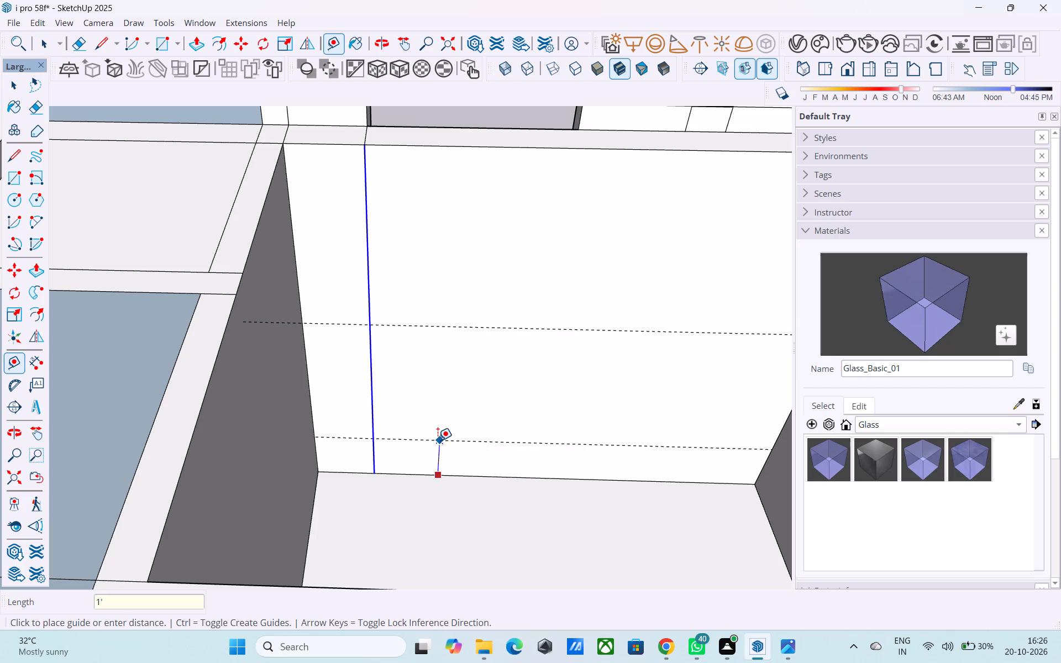
key(Return)
key(space)
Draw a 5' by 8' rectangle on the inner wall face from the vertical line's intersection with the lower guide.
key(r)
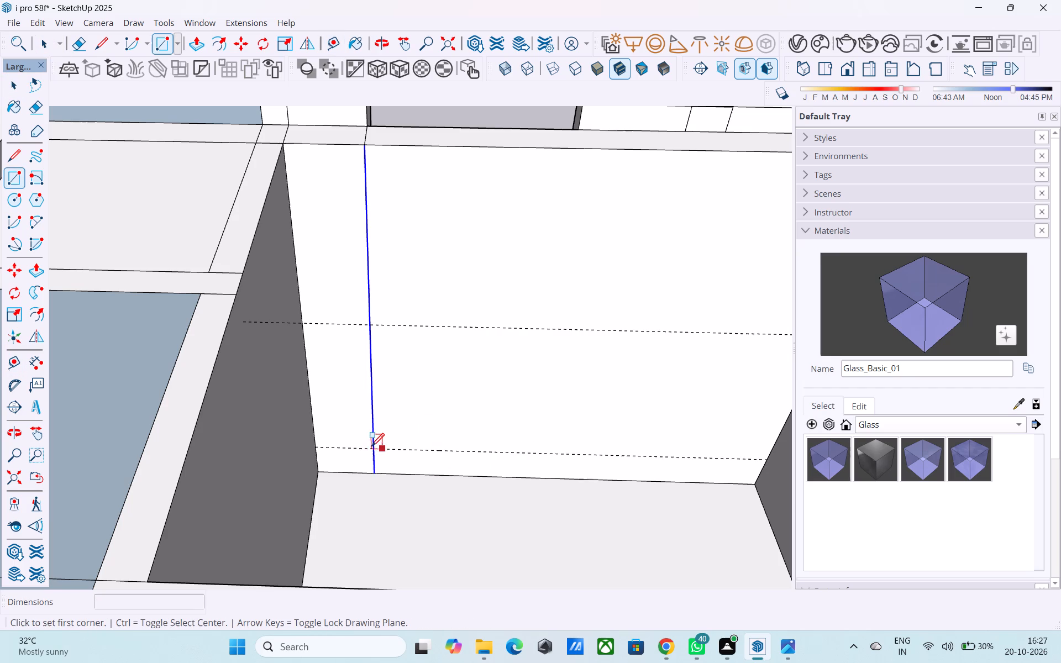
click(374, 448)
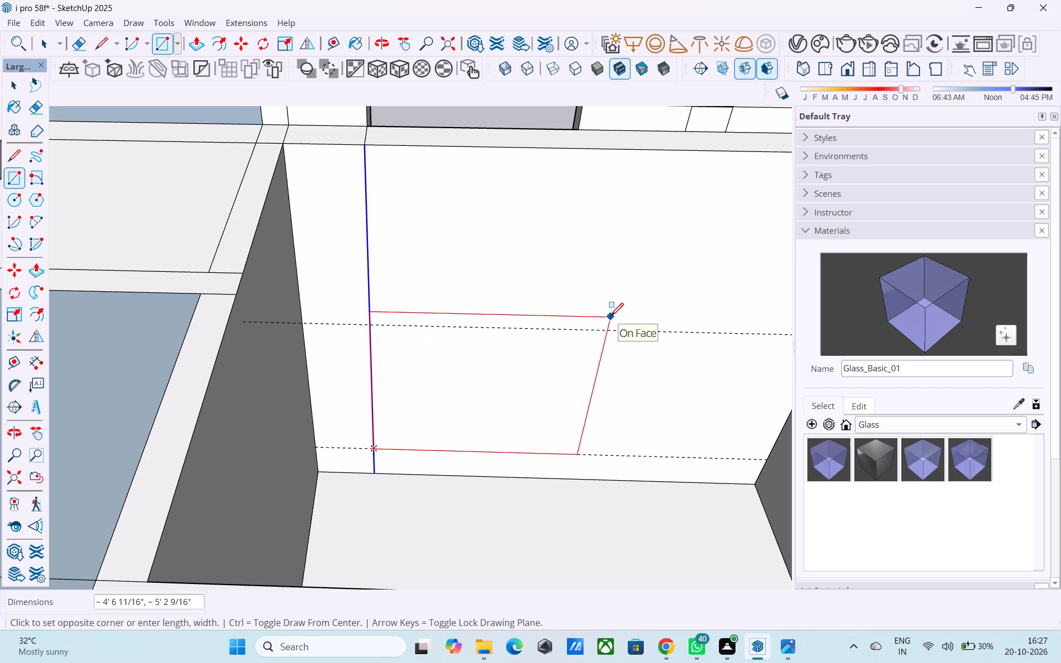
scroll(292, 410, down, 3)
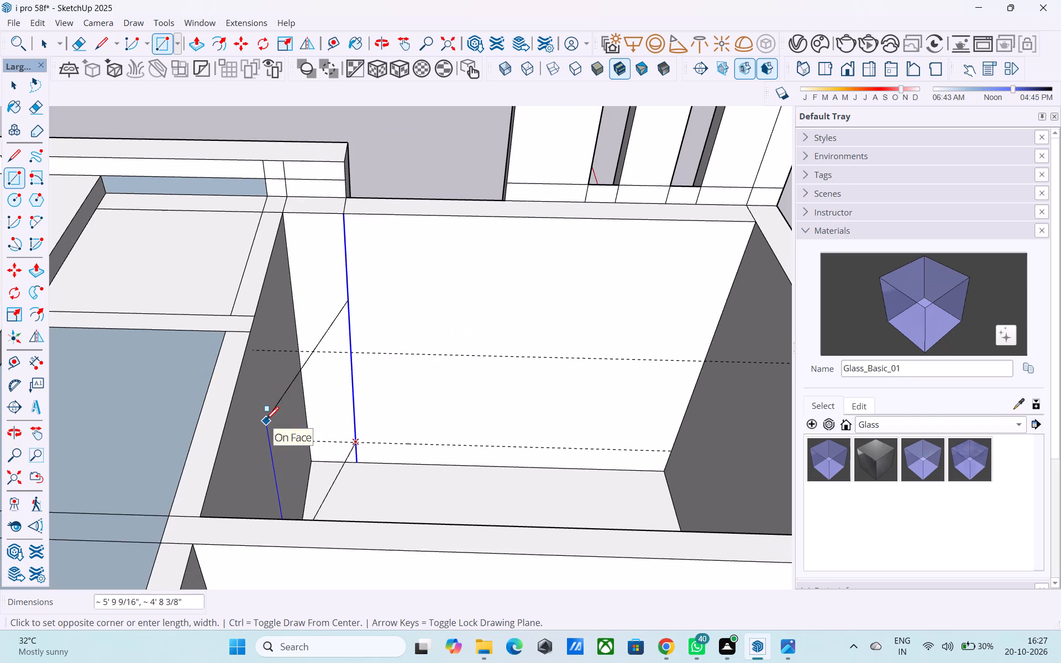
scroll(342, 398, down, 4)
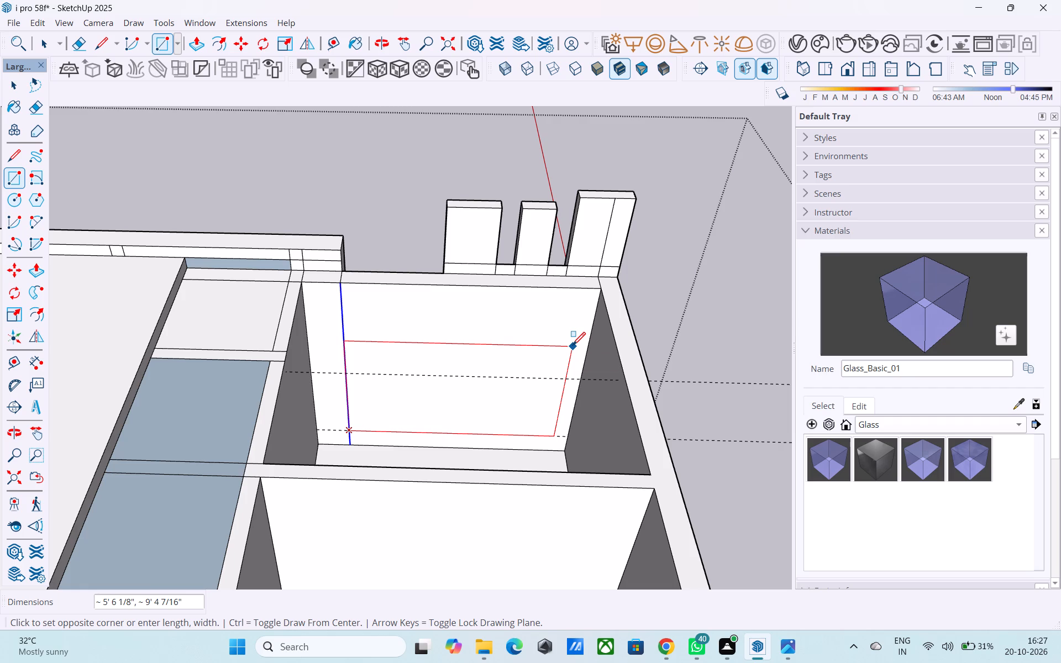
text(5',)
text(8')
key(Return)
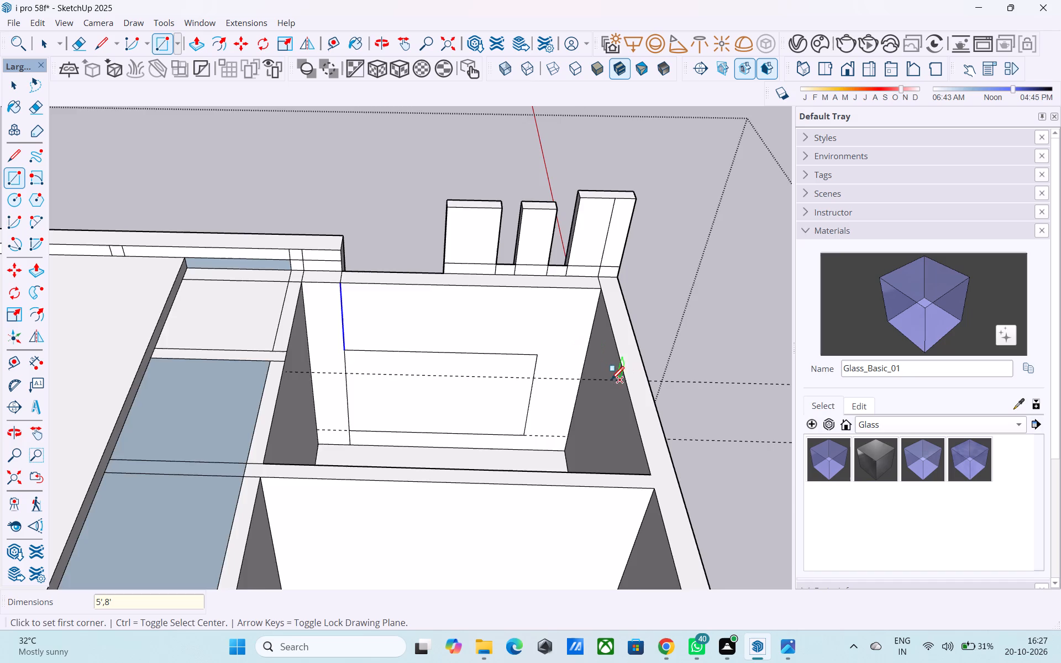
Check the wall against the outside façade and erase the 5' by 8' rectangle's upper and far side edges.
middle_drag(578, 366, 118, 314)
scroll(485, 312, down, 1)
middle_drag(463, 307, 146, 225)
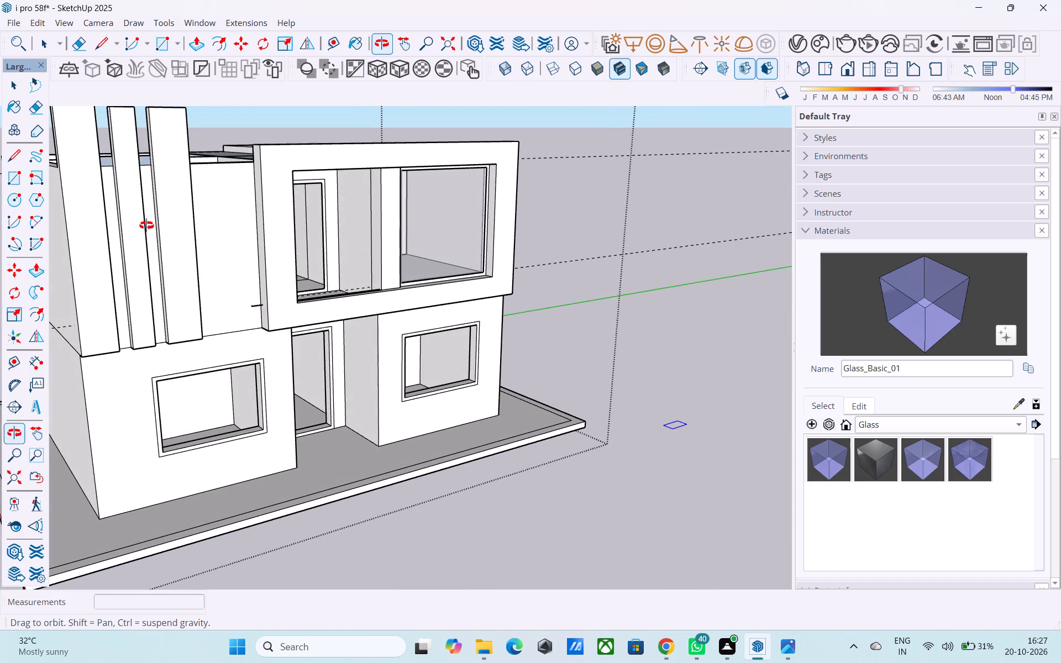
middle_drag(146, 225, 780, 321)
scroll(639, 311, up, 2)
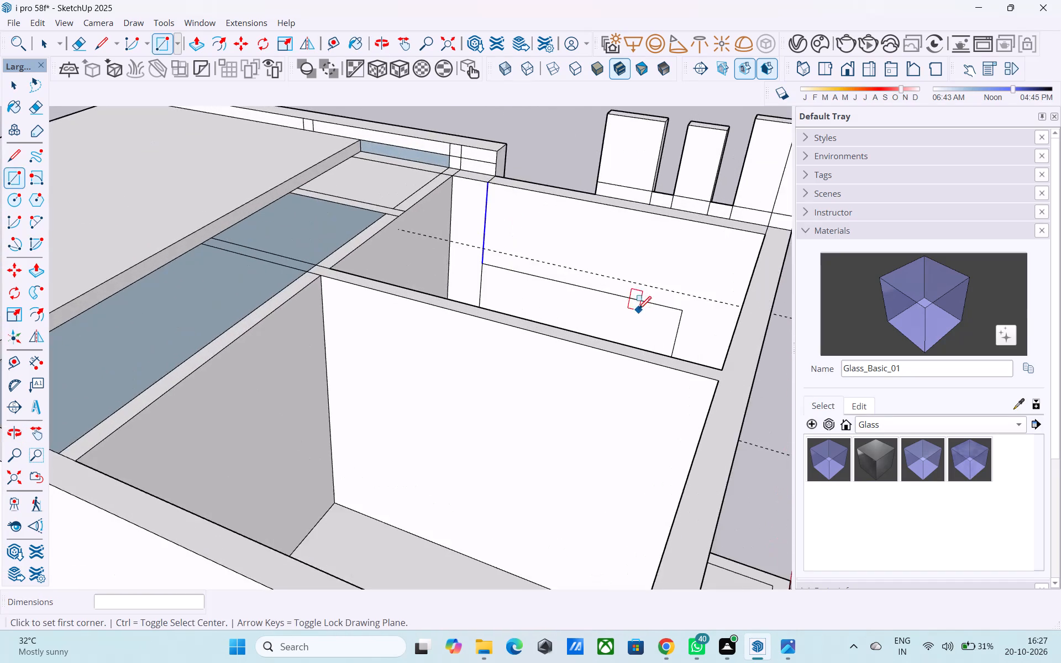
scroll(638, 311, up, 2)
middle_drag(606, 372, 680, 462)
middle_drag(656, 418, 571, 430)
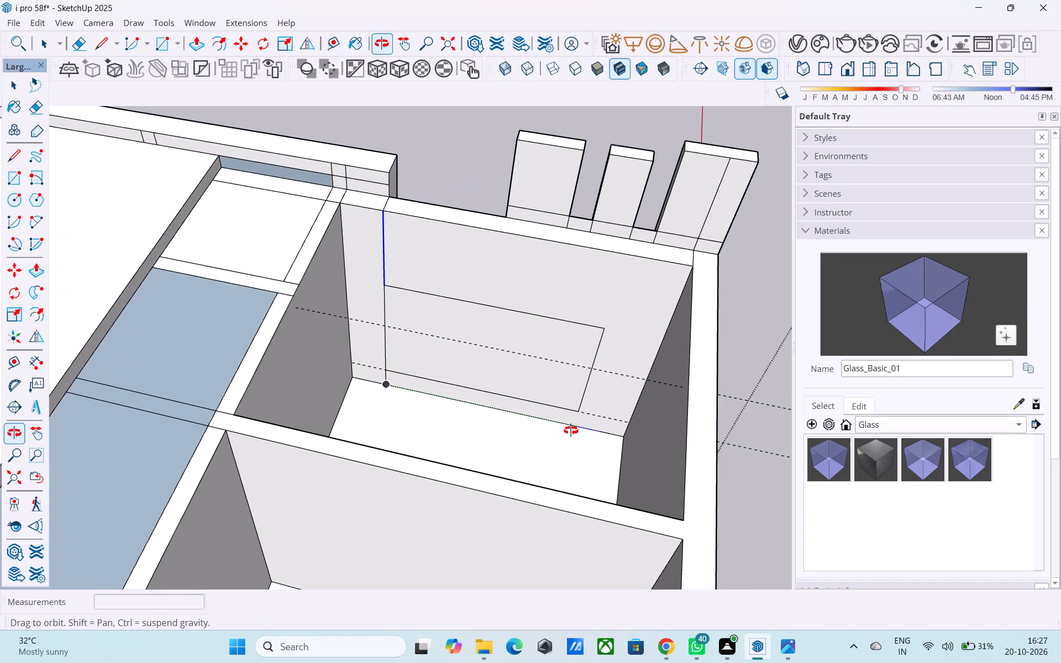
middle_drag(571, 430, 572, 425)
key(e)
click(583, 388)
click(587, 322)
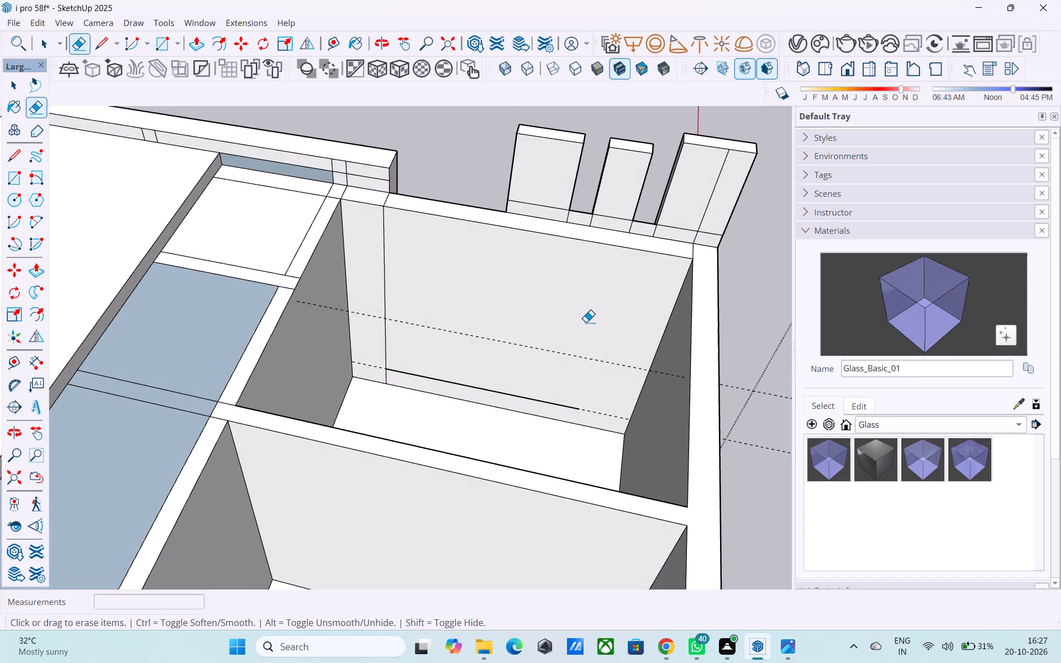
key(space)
Measure the large window opening in the projecting frame corner to corner as a size reference.
key(r)
click(385, 372)
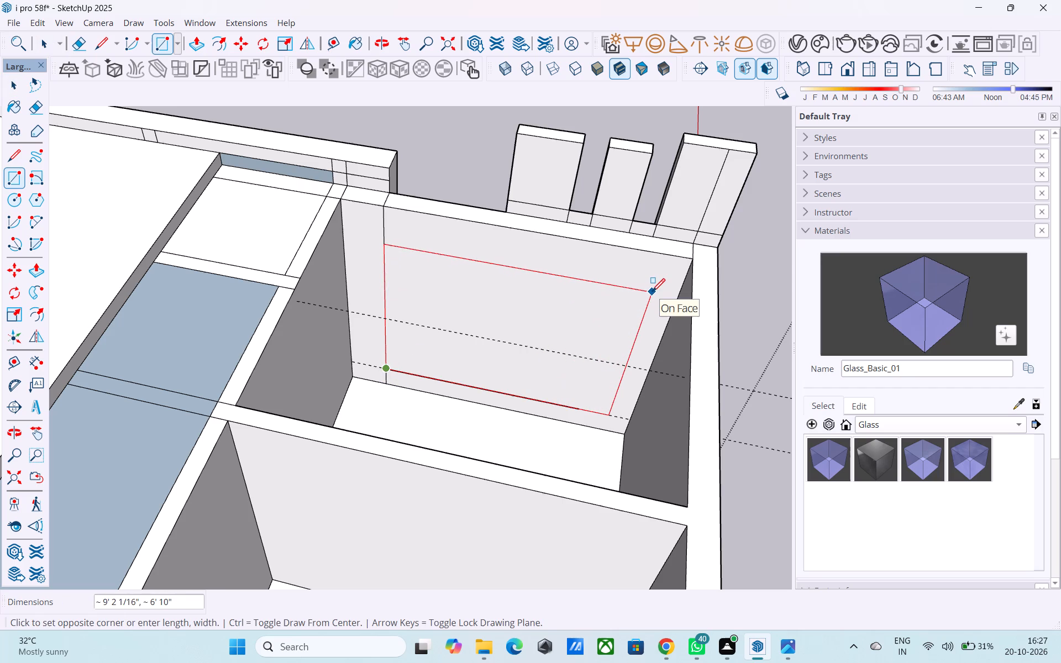
middle_drag(649, 294, 116, 284)
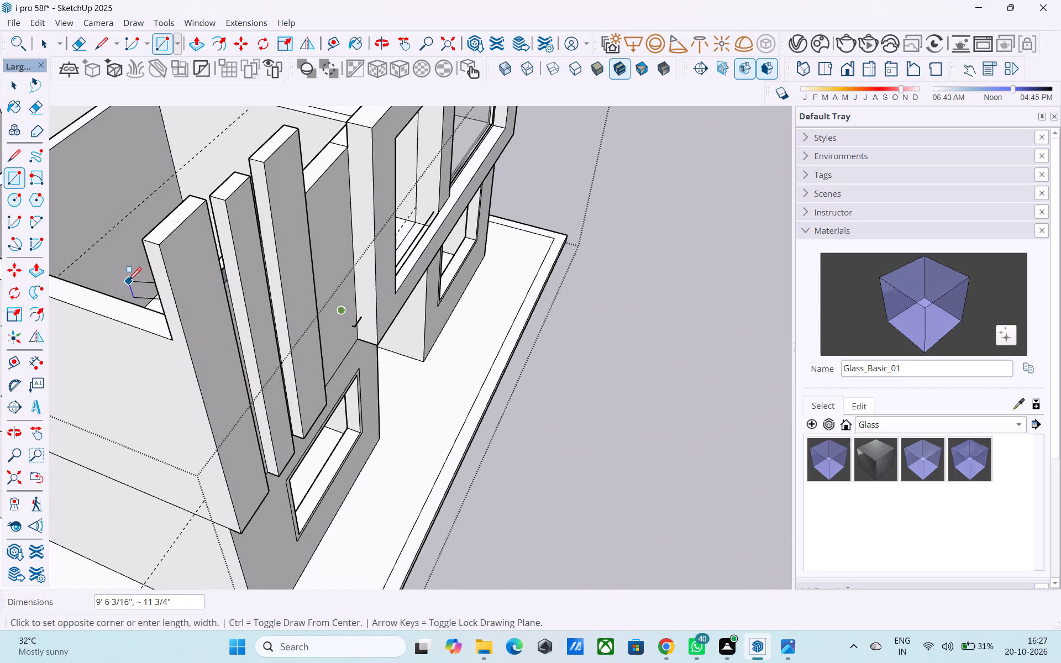
middle_drag(280, 262, 59, 278)
shift+middle_drag(286, 308, 280, 346)
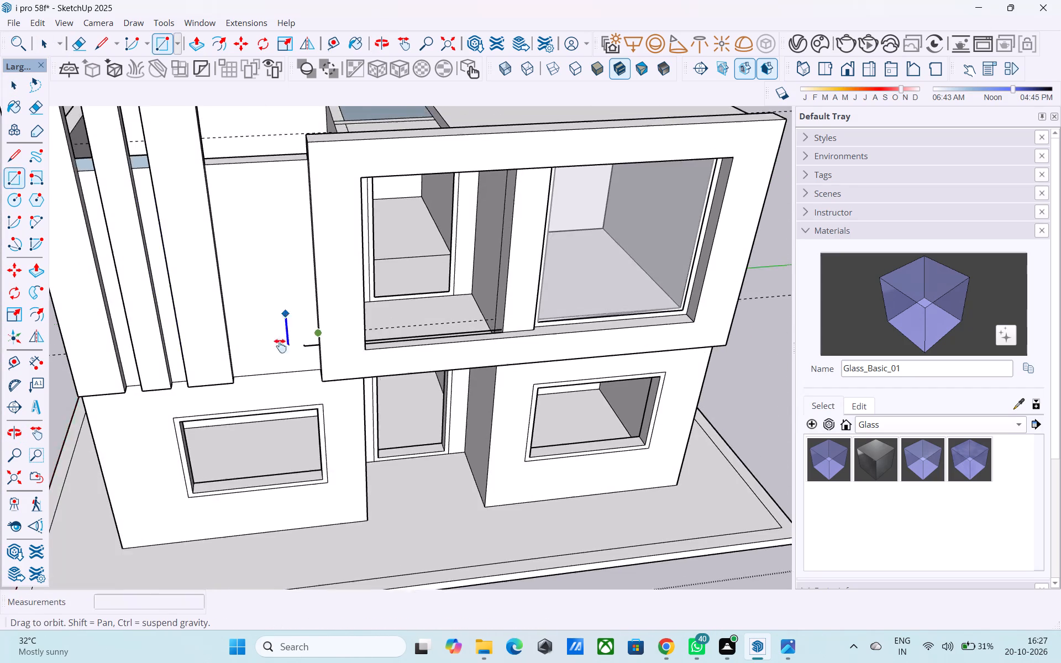
shift+middle_drag(280, 346, 90, 260)
shift+middle_drag(399, 283, 285, 307)
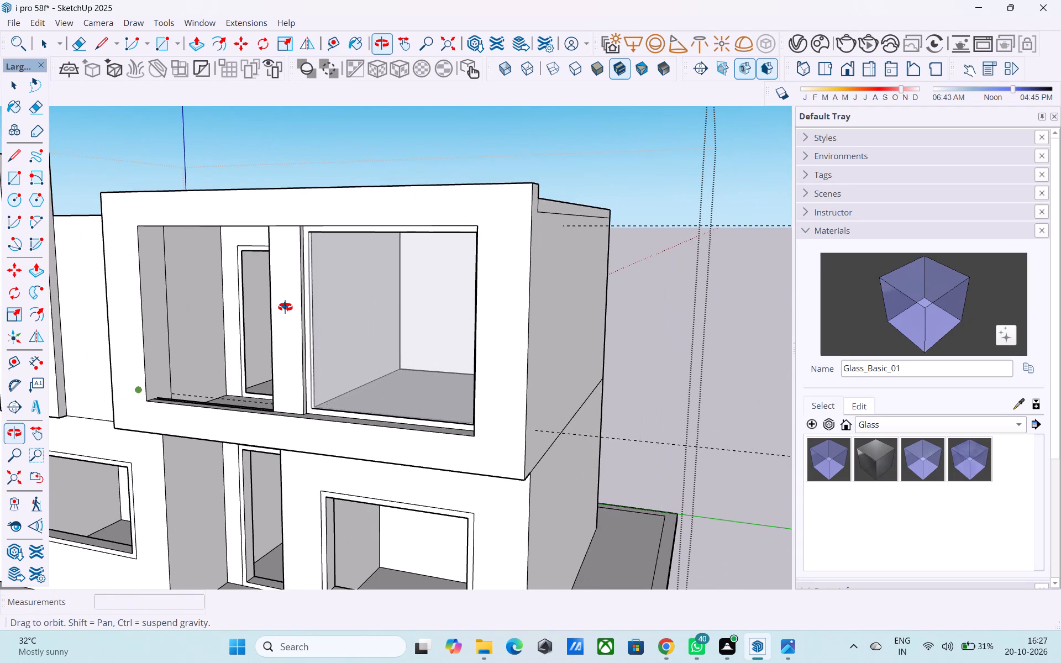
shift+middle_drag(285, 307, 298, 285)
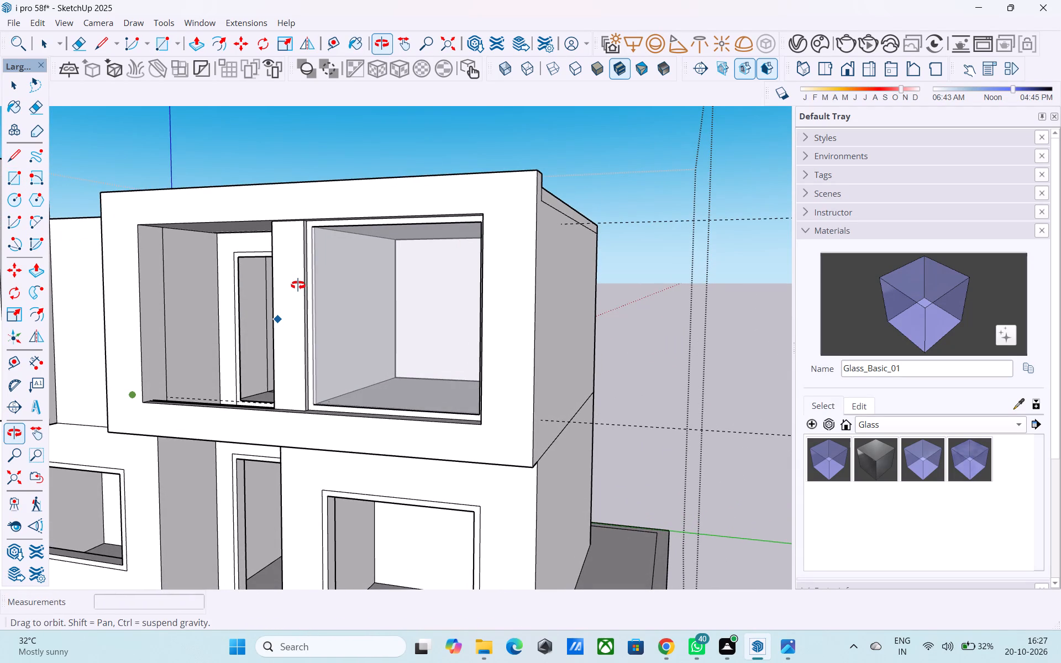
shift+middle_drag(298, 285, 311, 269)
scroll(323, 235, up, 2)
key(r)
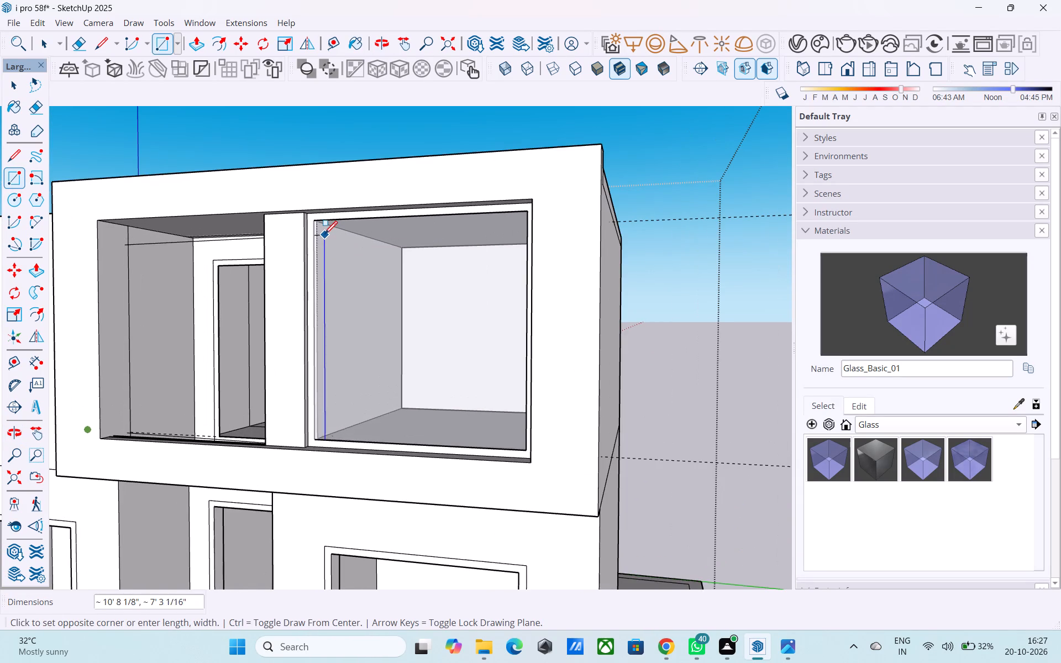
scroll(314, 227, up, 3)
click(307, 212)
middle_drag(624, 513, 632, 516)
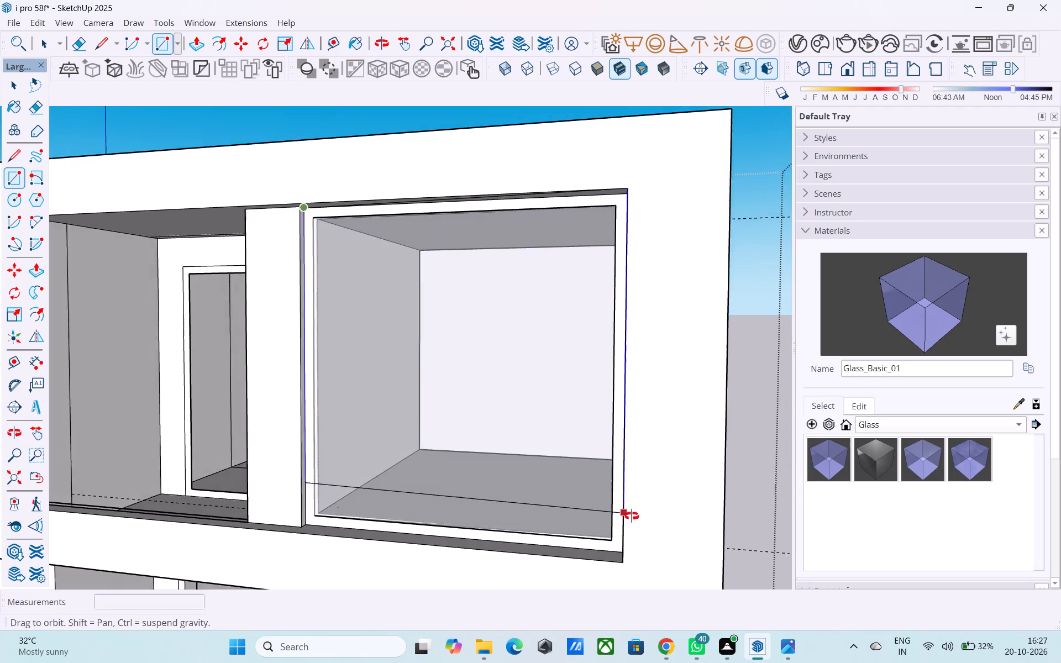
middle_drag(632, 516, 787, 577)
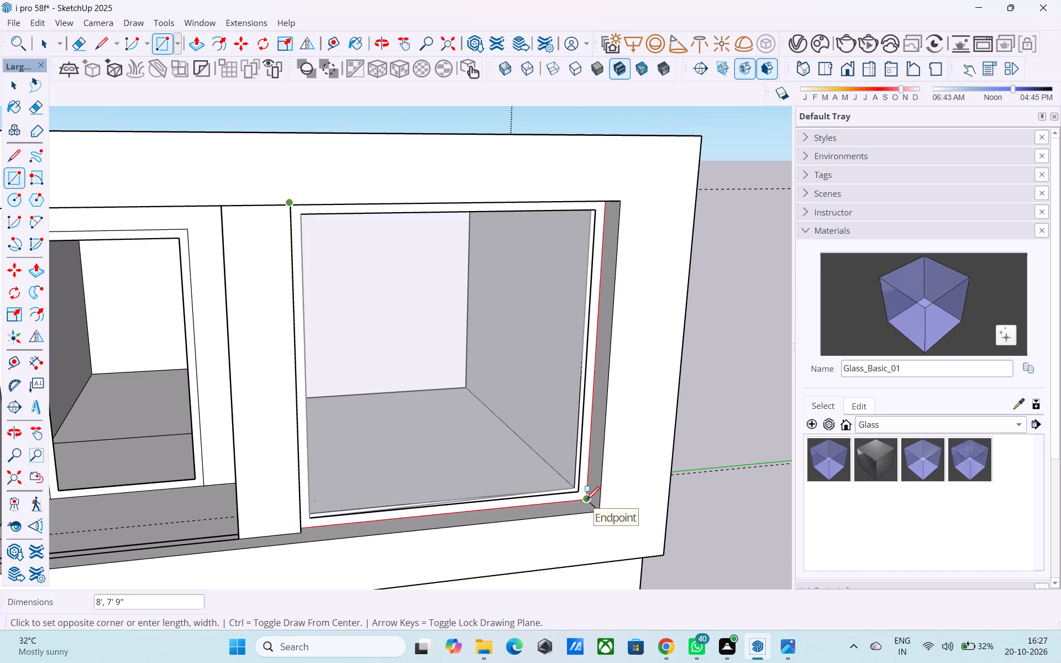
scroll(587, 501, down, 5)
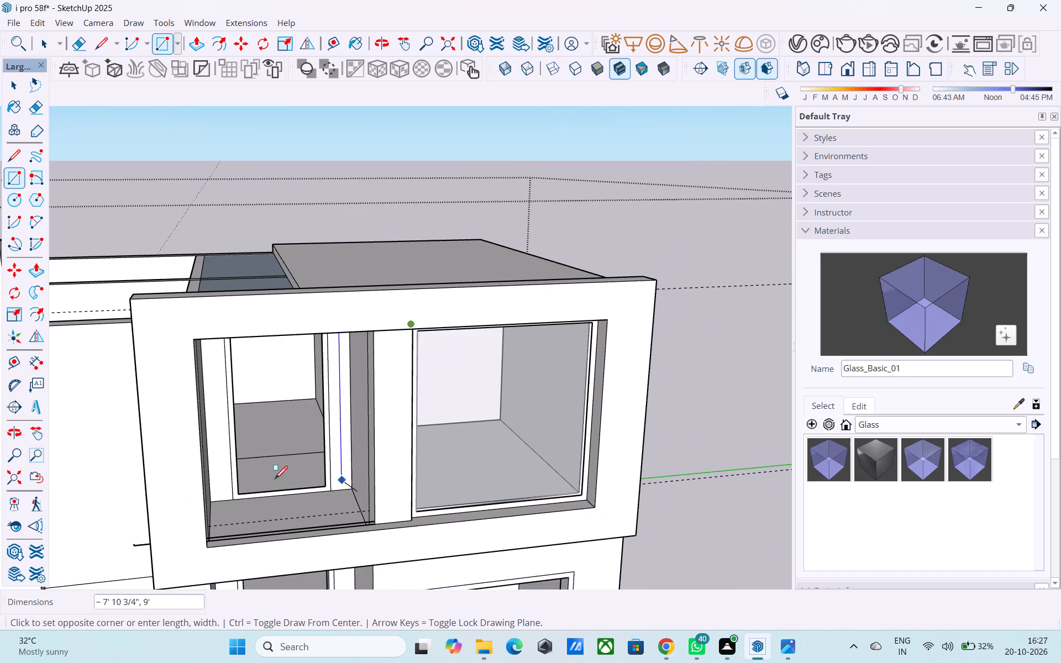
middle_drag(271, 487, 917, 572)
shift+middle_drag(643, 505, 619, 500)
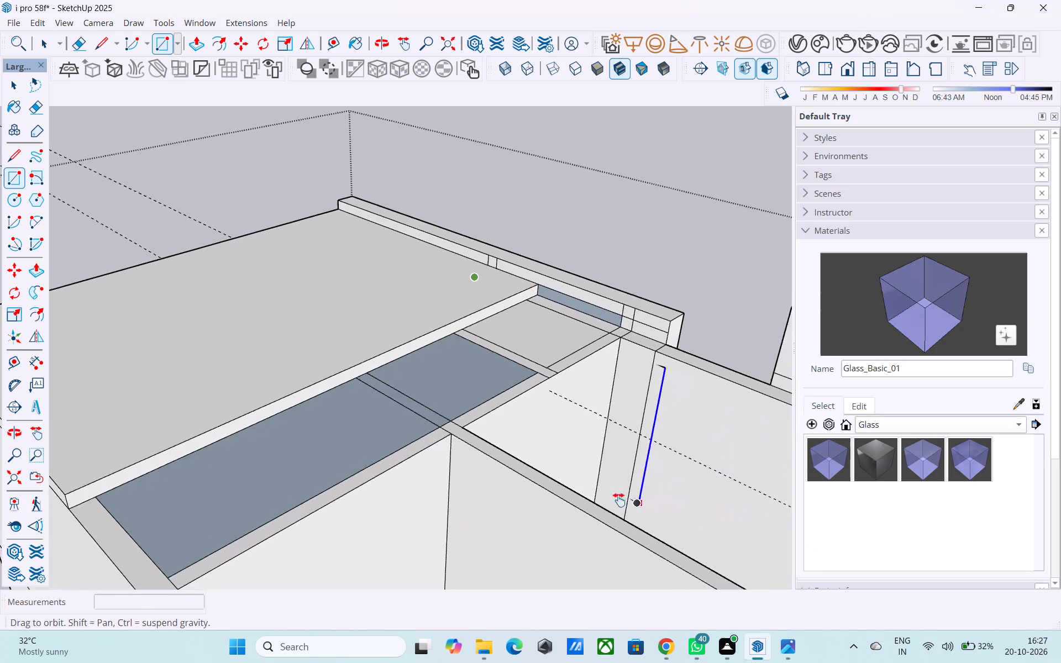
shift+middle_drag(619, 500, 507, 484)
scroll(477, 487, up, 3)
Draw an 8' by 6' rectangle on the inner wall face from the vertical line's intersection with the lower guide.
key(r)
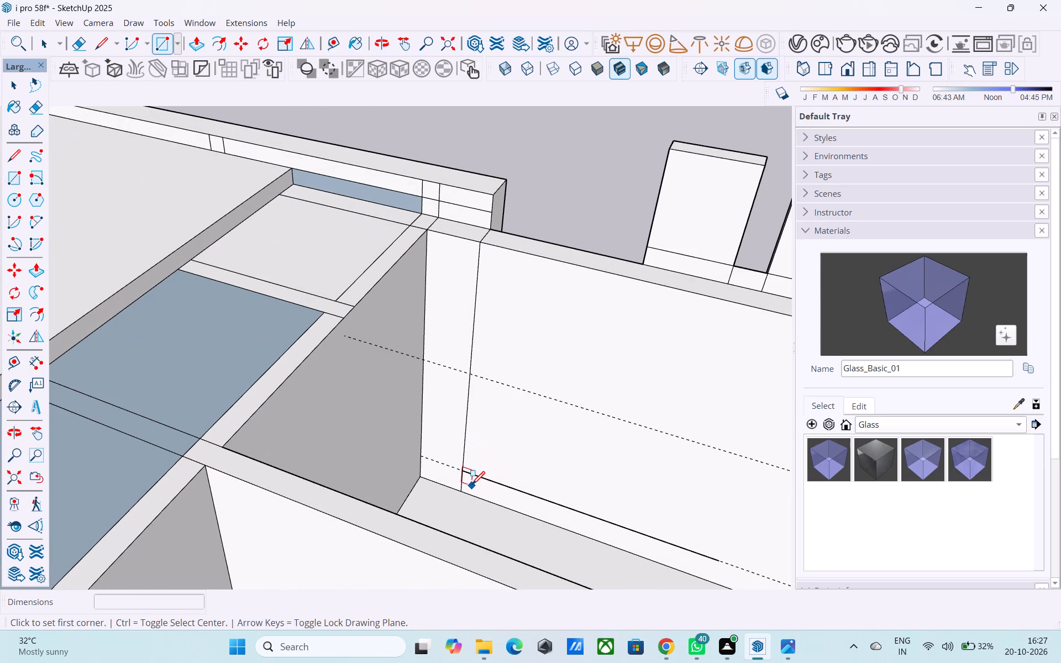
click(464, 472)
scroll(547, 454, down, 2)
middle_drag(547, 452, 381, 452)
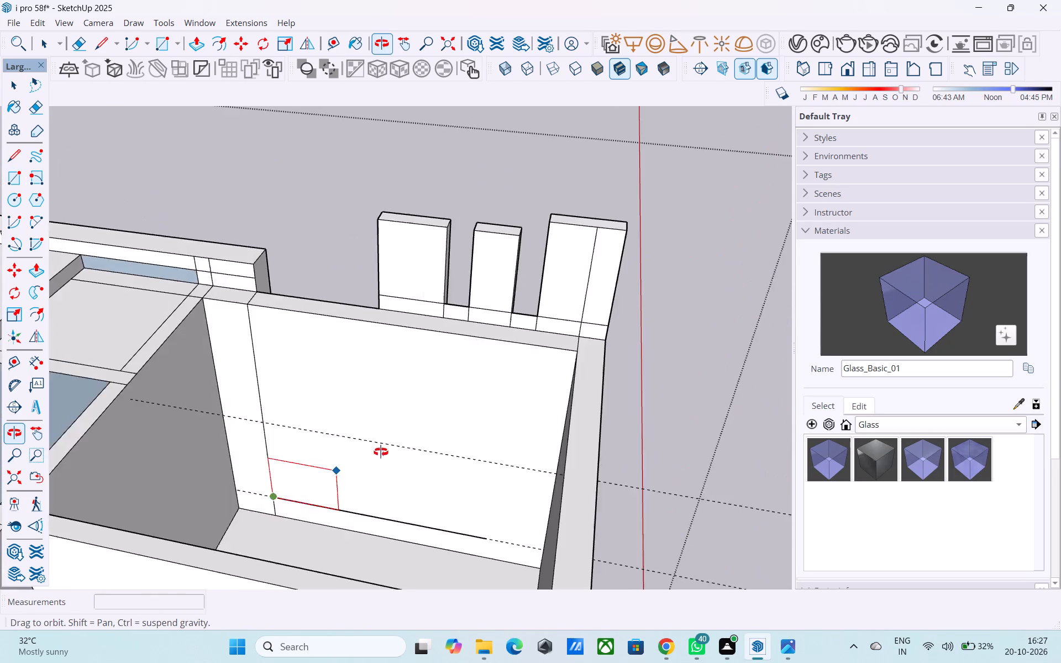
middle_drag(381, 452, 407, 446)
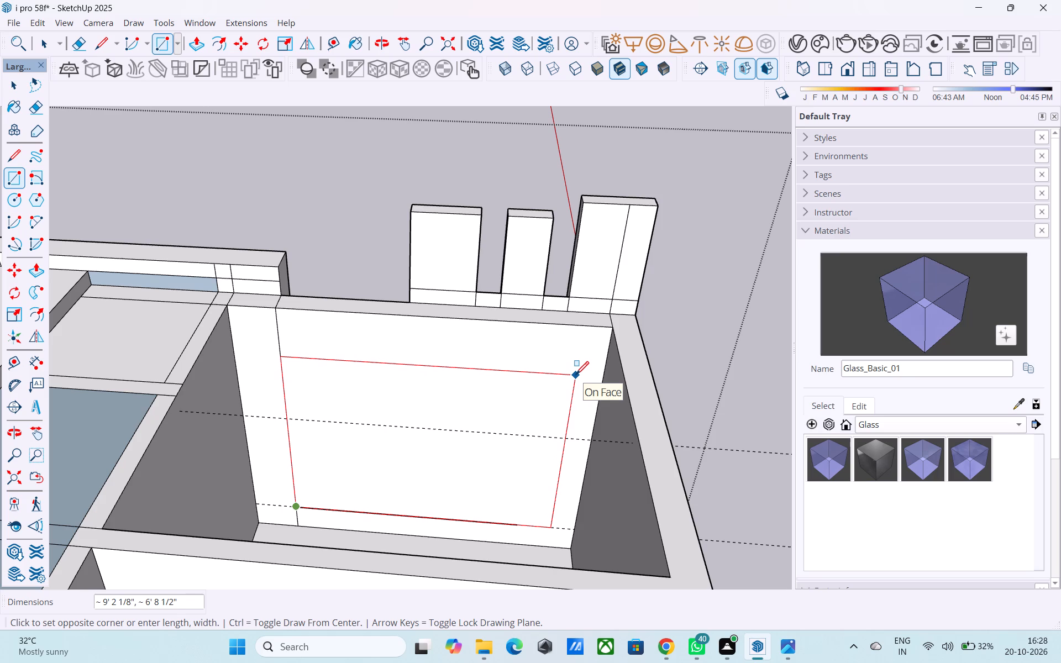
text(8',)
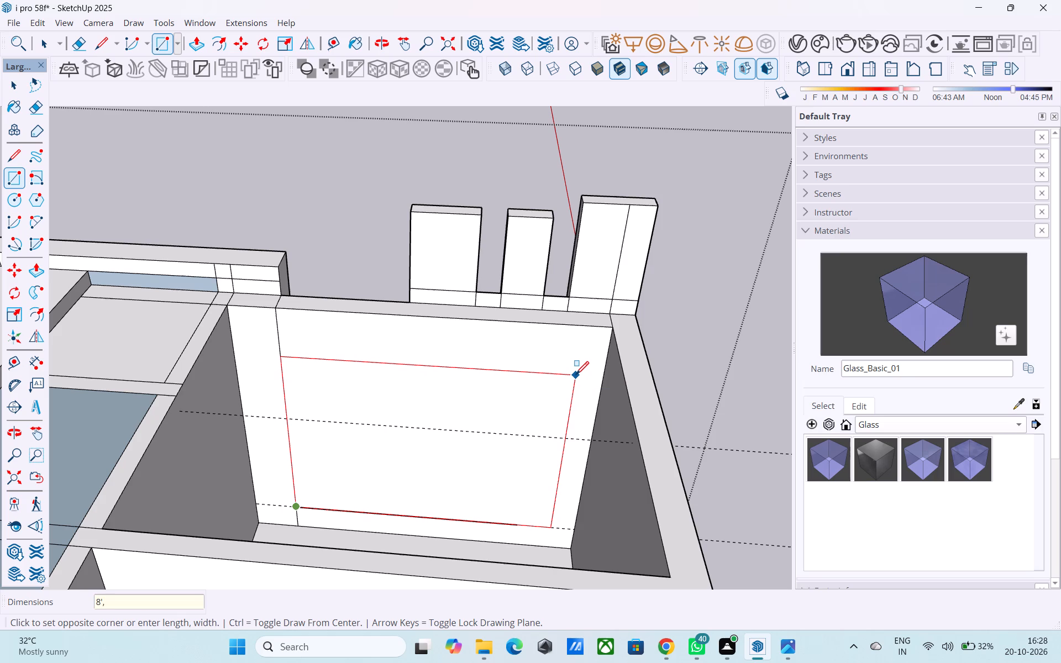
text(10')
key(Return)
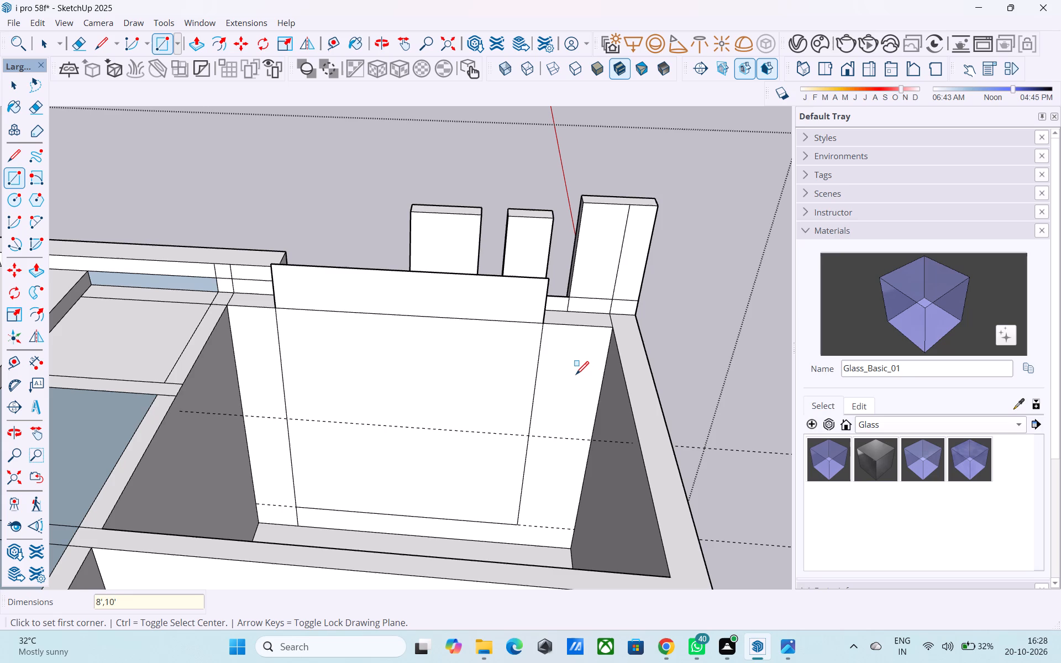
text(10',8')
key(Return)
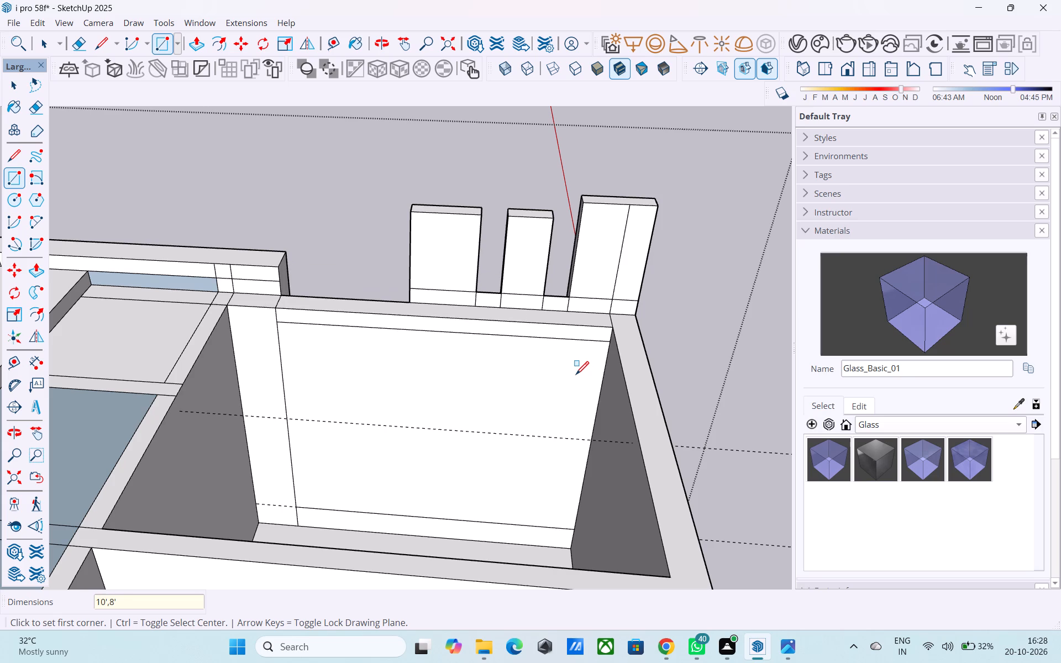
text(8',6')
key(Return)
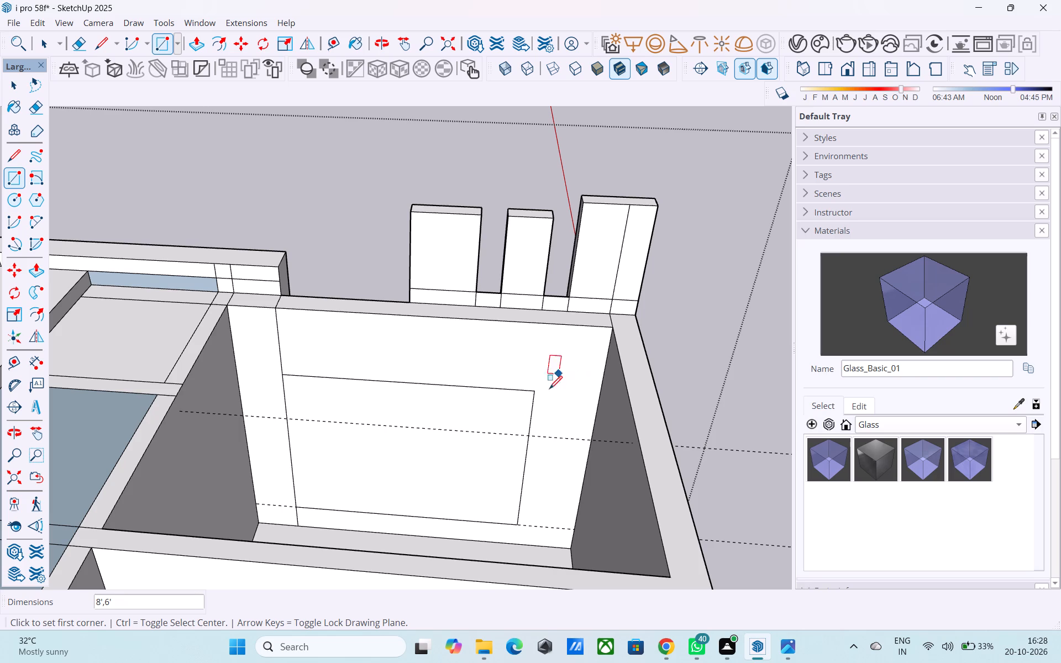
Place a vertical guide on the inner wall face 1' in from the room corner beside the fins.
middle_drag(524, 469, 621, 489)
key(t)
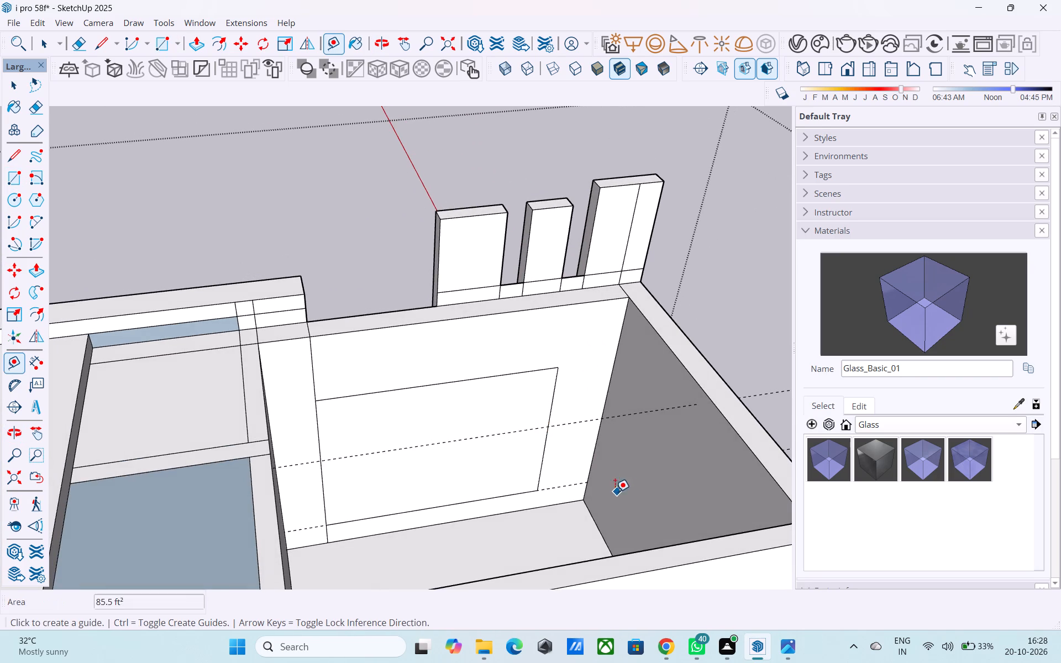
scroll(589, 457, up, 2)
click(596, 448)
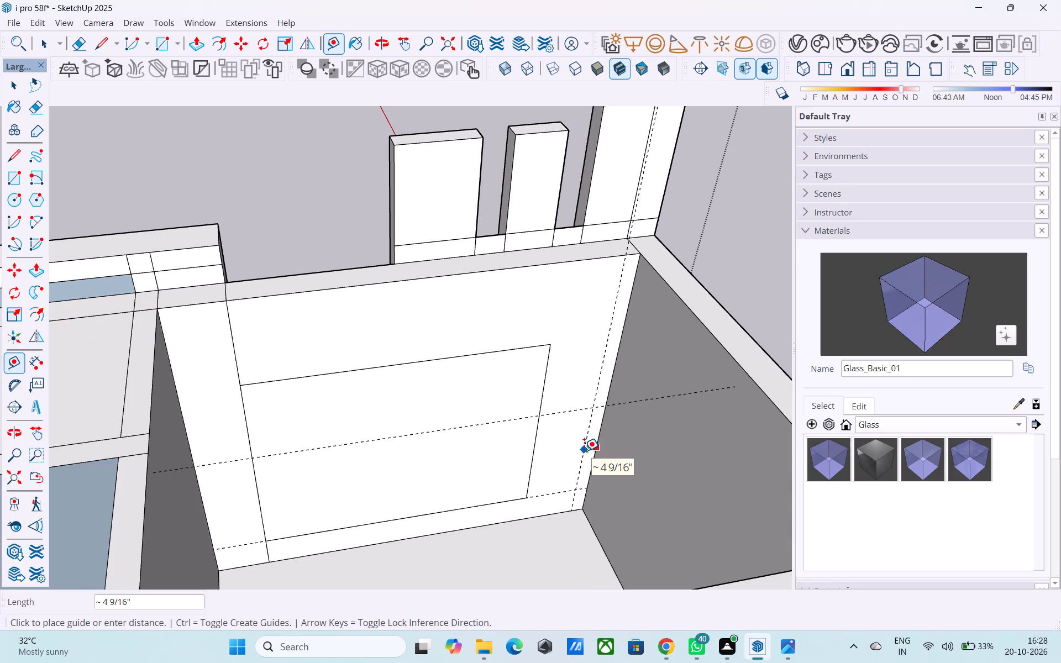
text(1')
key(Return)
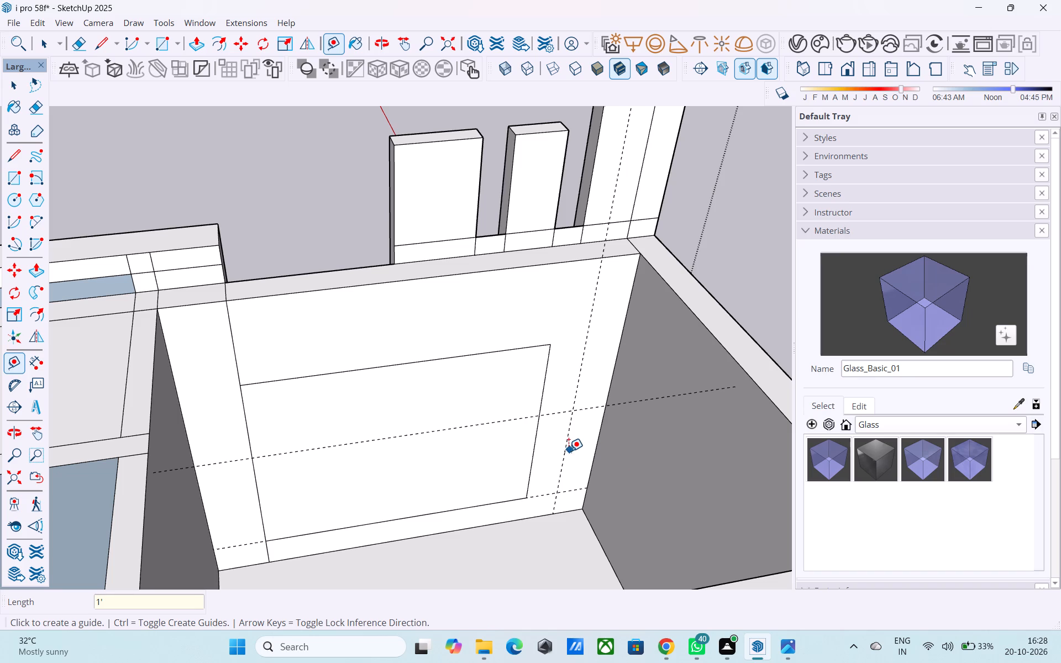
Draw a vertical line about 6' 3" high on the inner wall face, up the 1' guide from the lower guide.
key(l)
click(557, 497)
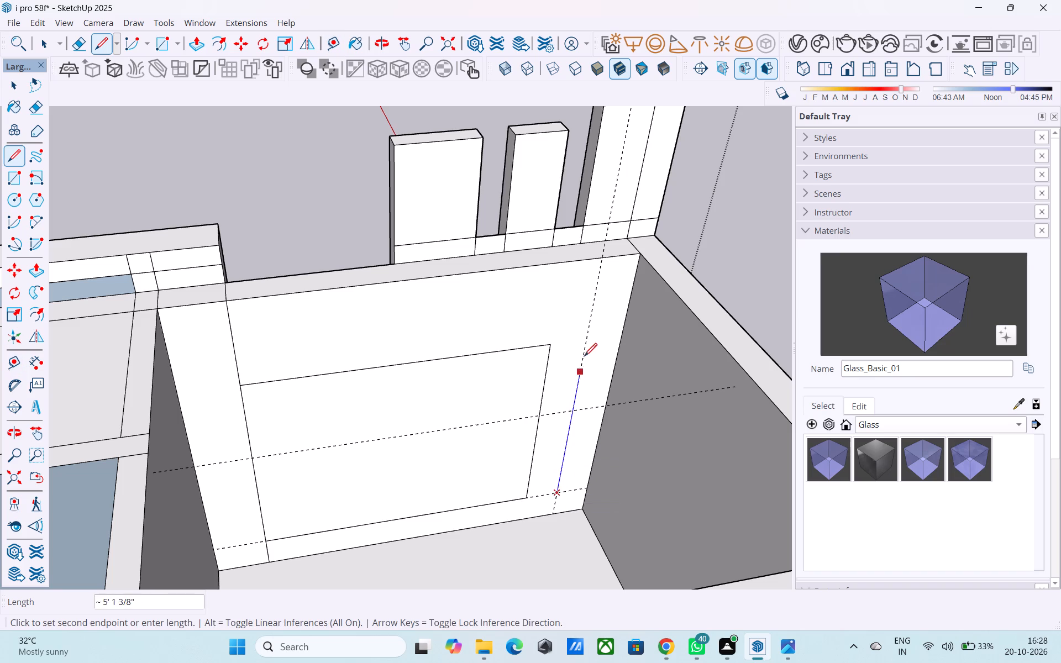
click(585, 328)
key(space)
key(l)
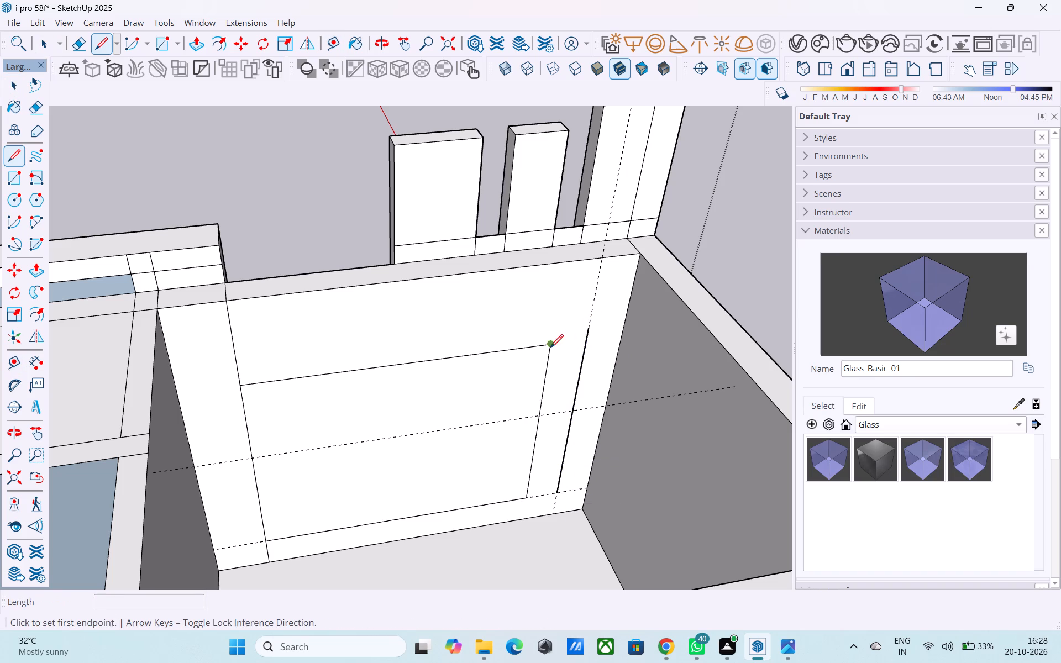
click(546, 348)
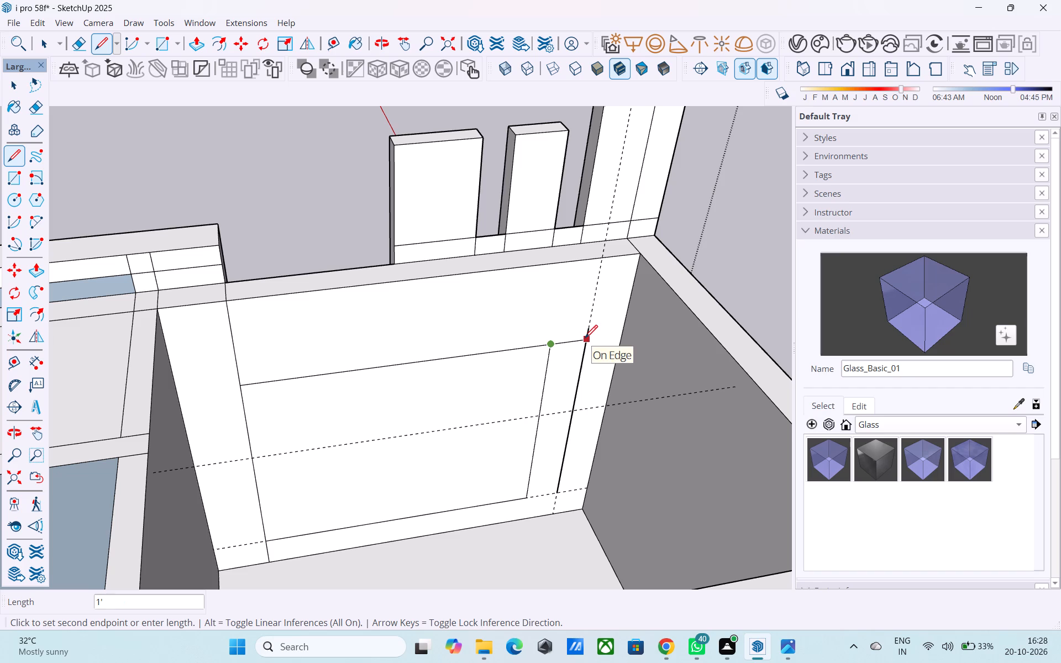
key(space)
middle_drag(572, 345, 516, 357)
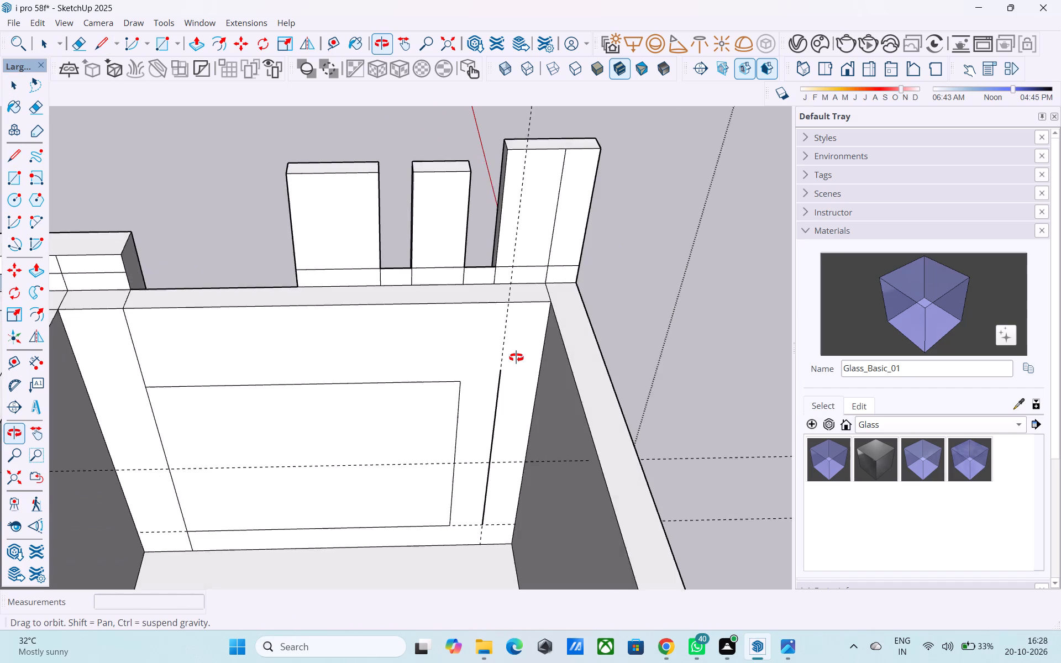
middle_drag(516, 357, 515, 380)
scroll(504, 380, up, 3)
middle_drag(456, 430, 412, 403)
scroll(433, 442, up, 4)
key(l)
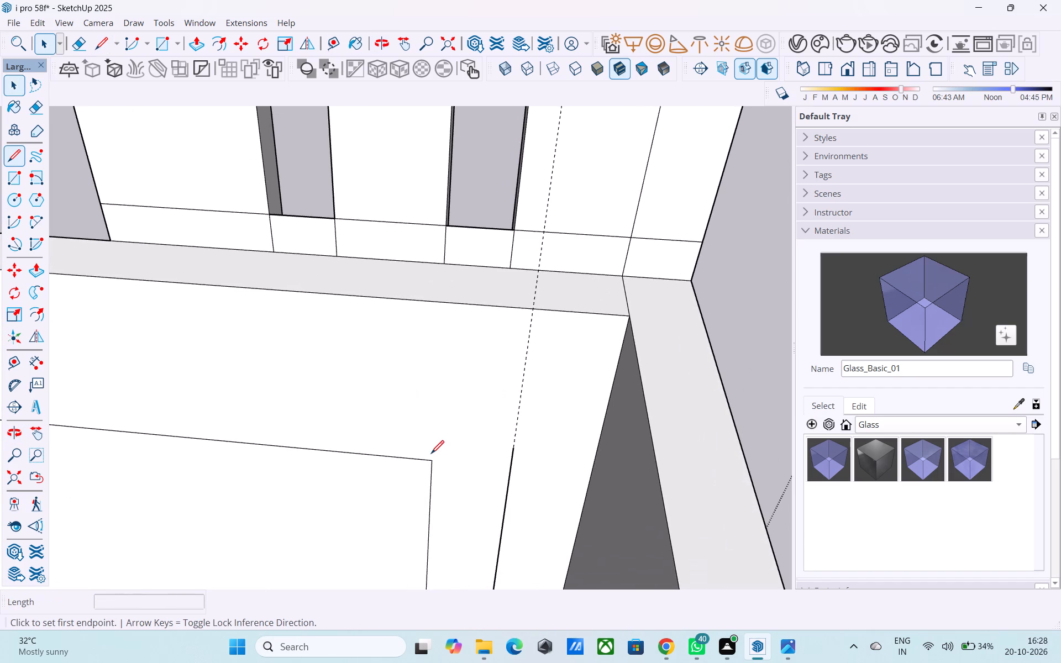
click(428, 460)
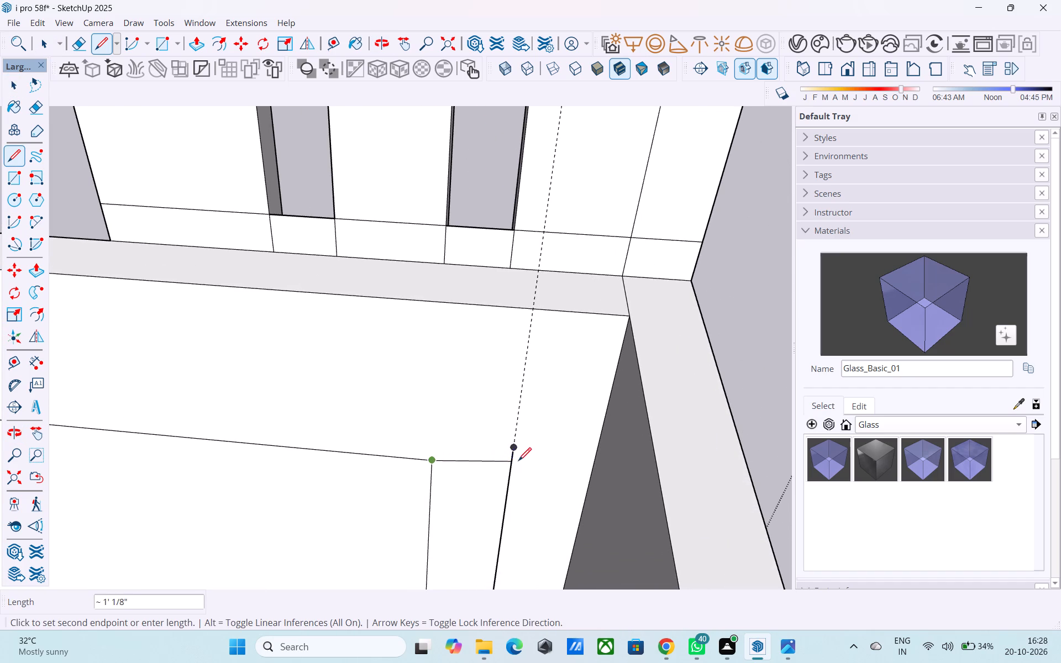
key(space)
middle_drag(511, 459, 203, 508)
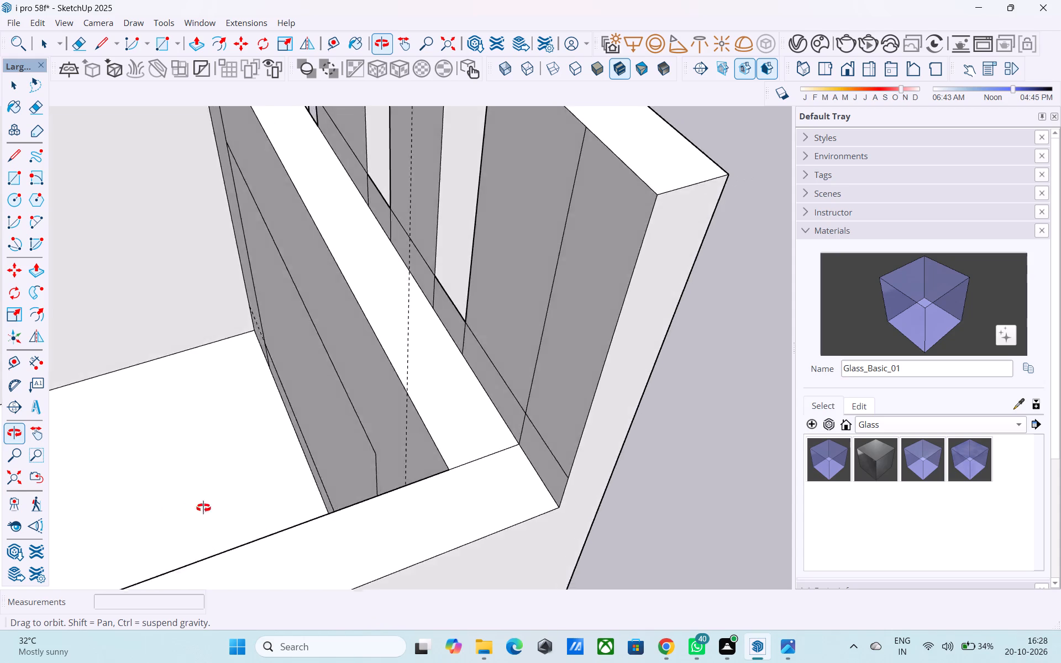
Extend the window rectangle's upper edge by 1' from its corner to the new vertical line.
middle_drag(203, 508, 768, 467)
middle_drag(453, 472, 503, 417)
scroll(503, 418, up, 3)
key(l)
click(502, 419)
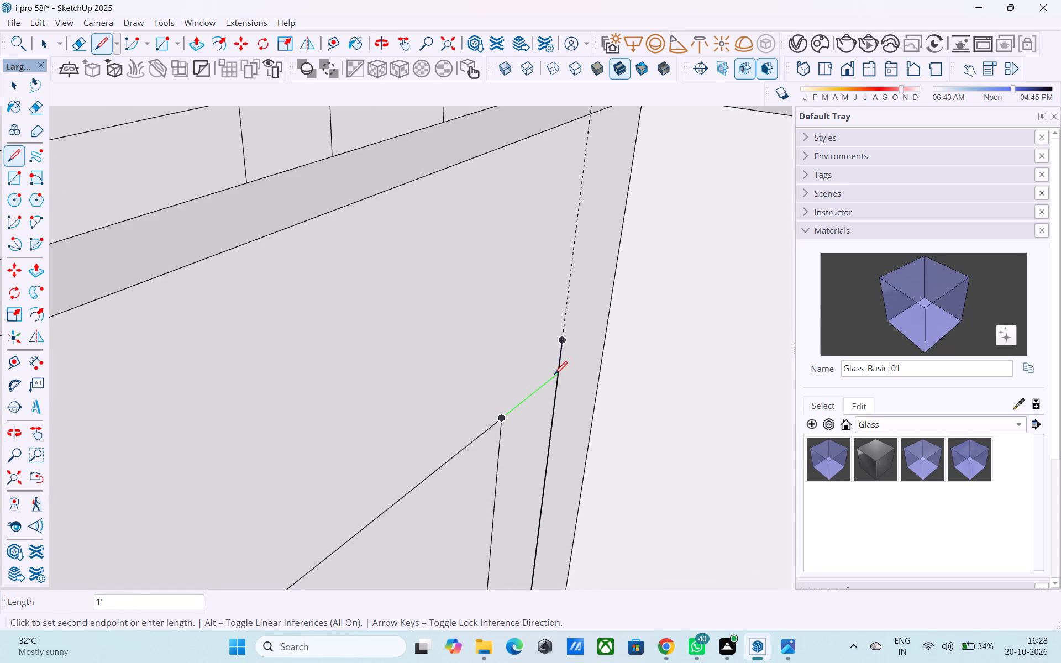
click(558, 374)
key(space)
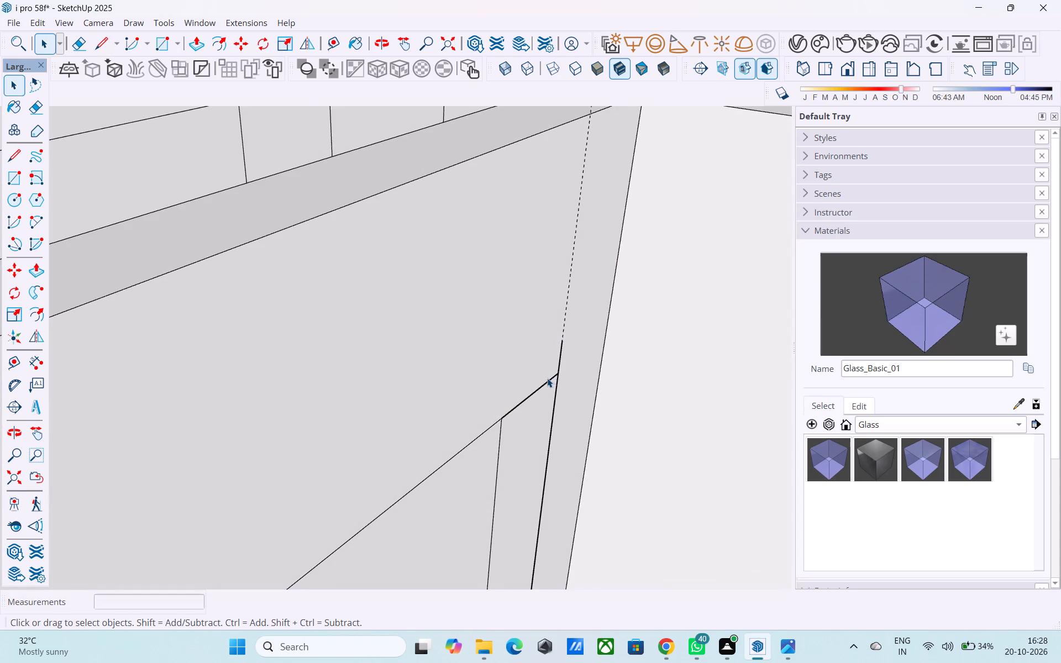
Extend the window rectangle's lower edge by 1' along the guide to the foot of the new vertical line.
middle_drag(547, 377, 466, 386)
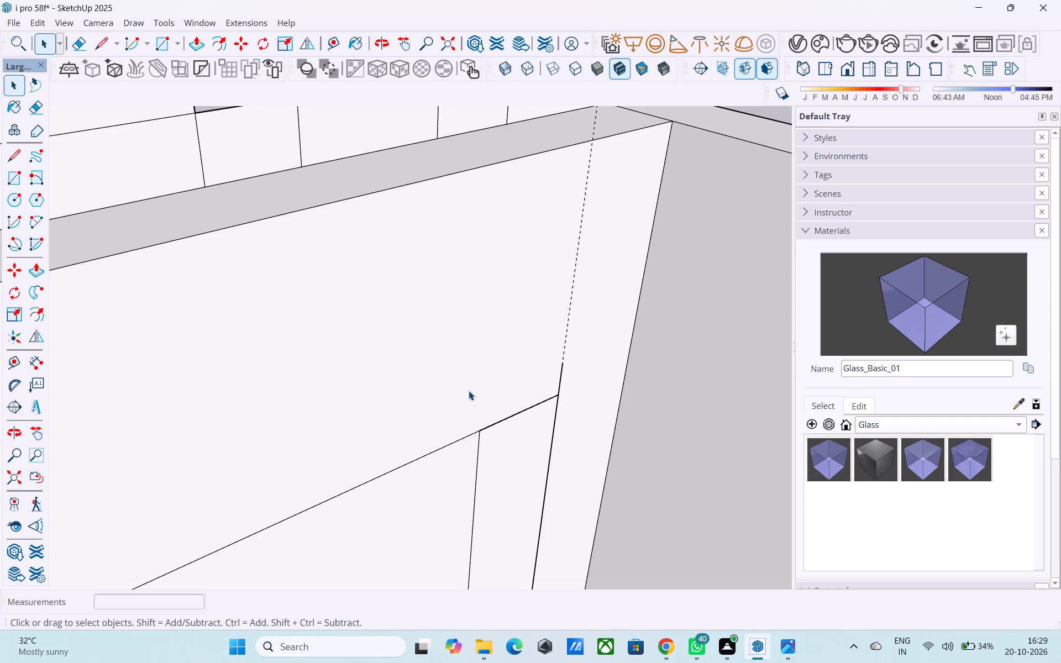
scroll(469, 391, down, 3)
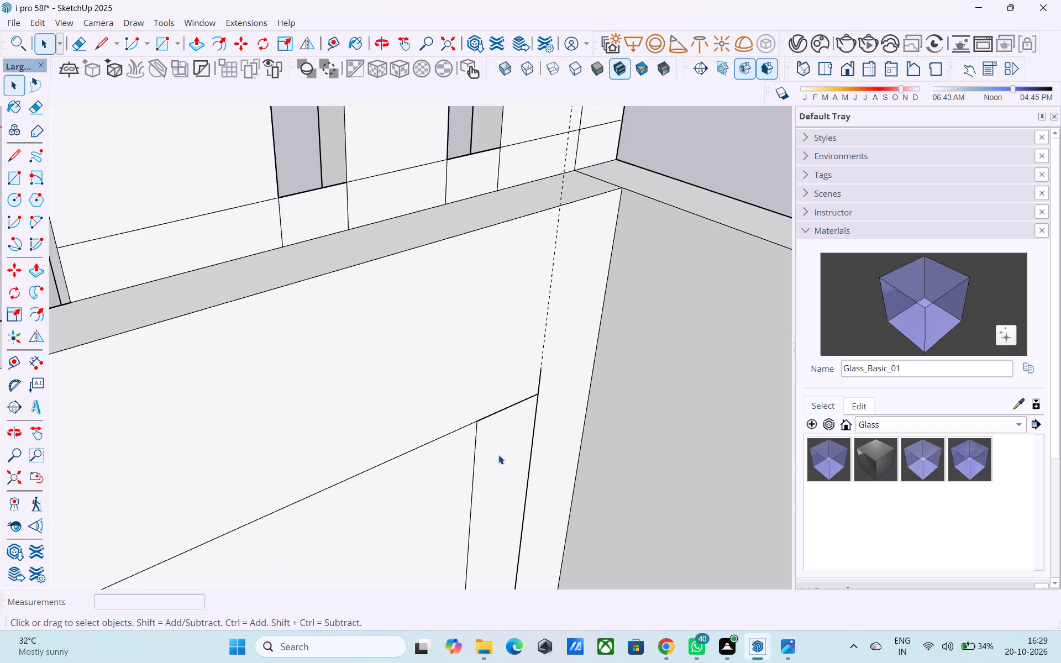
scroll(499, 468, down, 2)
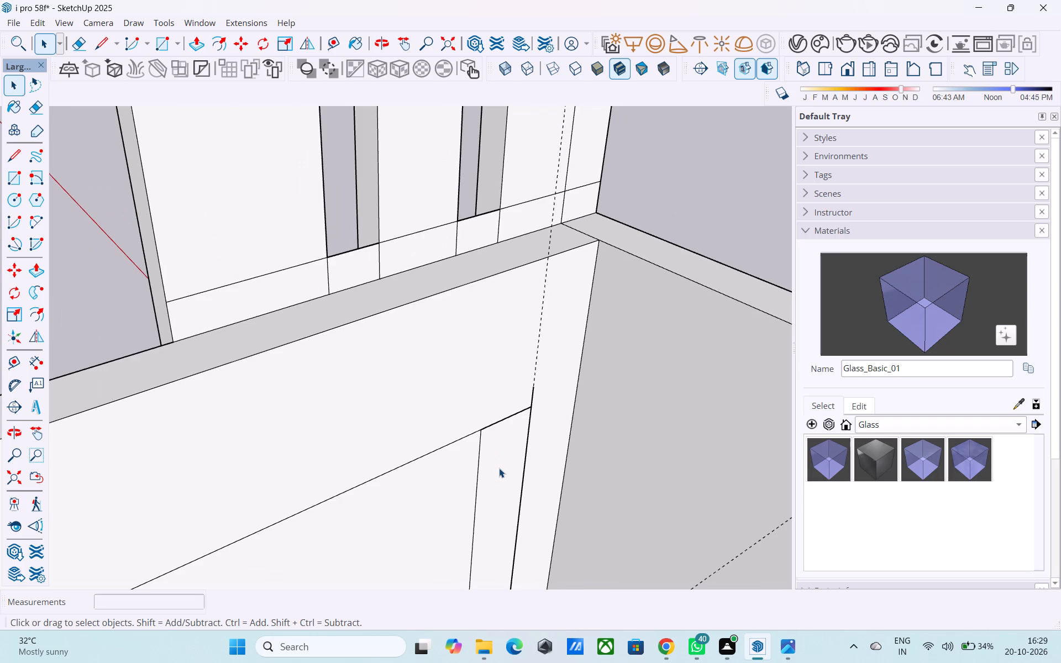
scroll(499, 468, down, 2)
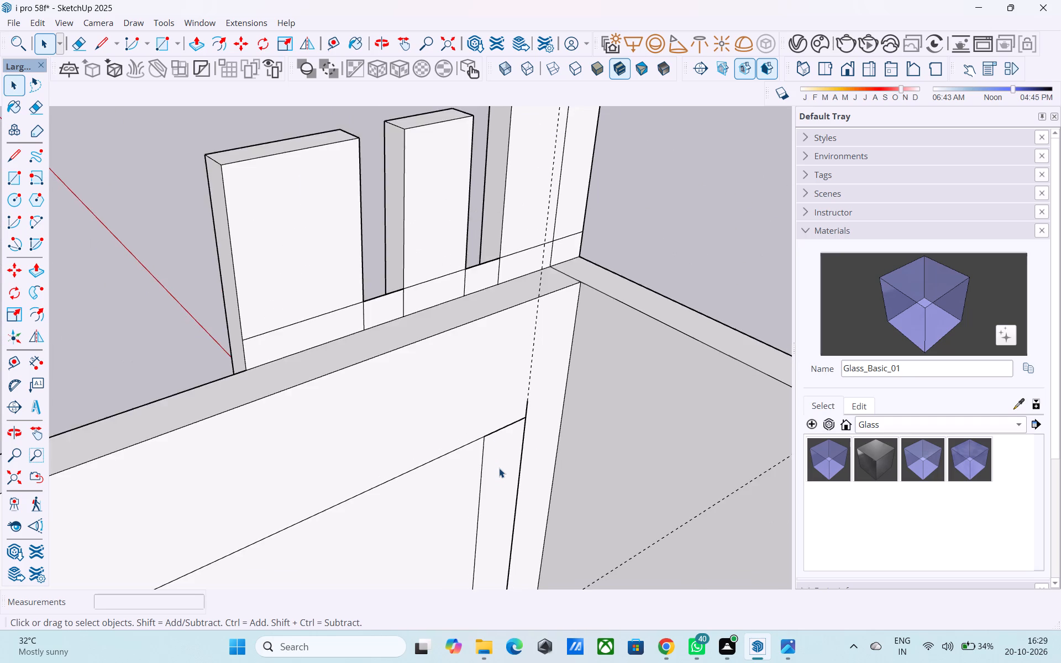
scroll(497, 478, down, 1)
middle_drag(495, 482, 493, 493)
scroll(472, 437, down, 5)
scroll(440, 403, down, 6)
middle_drag(465, 504, 432, 526)
scroll(448, 530, up, 5)
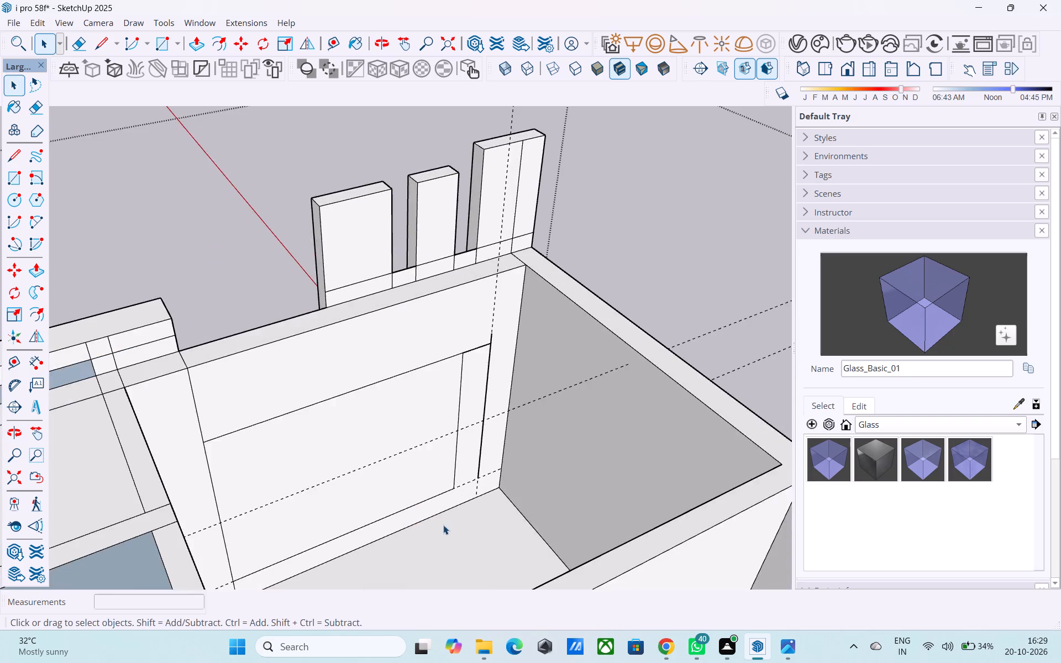
scroll(443, 524, up, 6)
key(l)
scroll(477, 474, down, 6)
middle_drag(486, 485, 459, 492)
scroll(435, 480, up, 2)
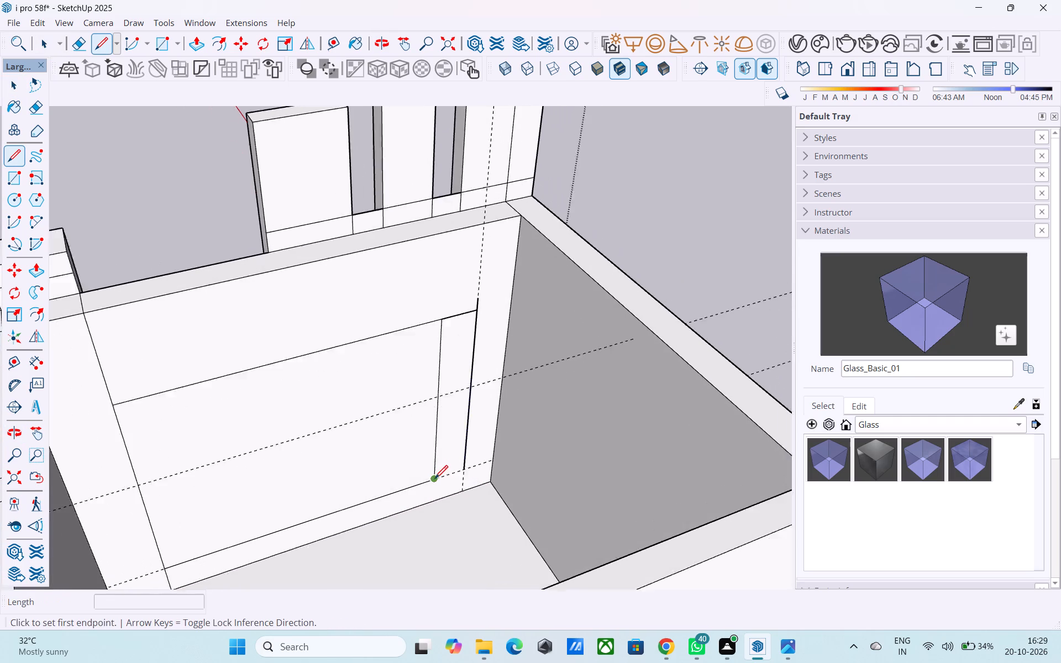
scroll(435, 480, up, 1)
click(435, 479)
click(470, 470)
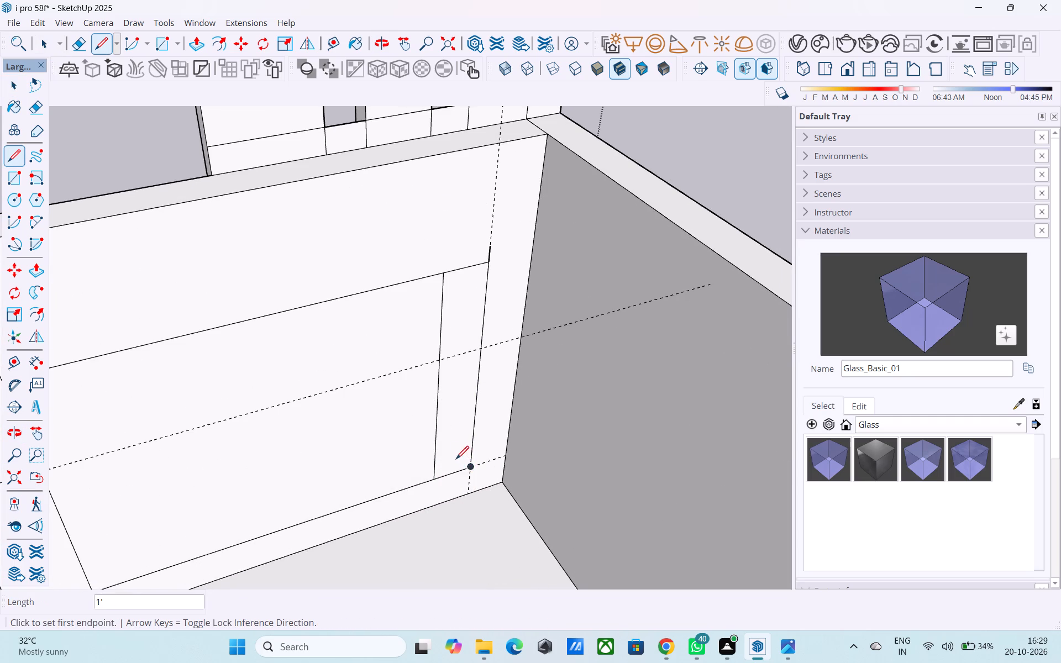
Erase the rectangle's former side edge and the line and guide projecting above its new upper corner.
key(e)
drag(446, 444, 433, 435)
drag(500, 254, 489, 256)
scroll(485, 278, down, 5)
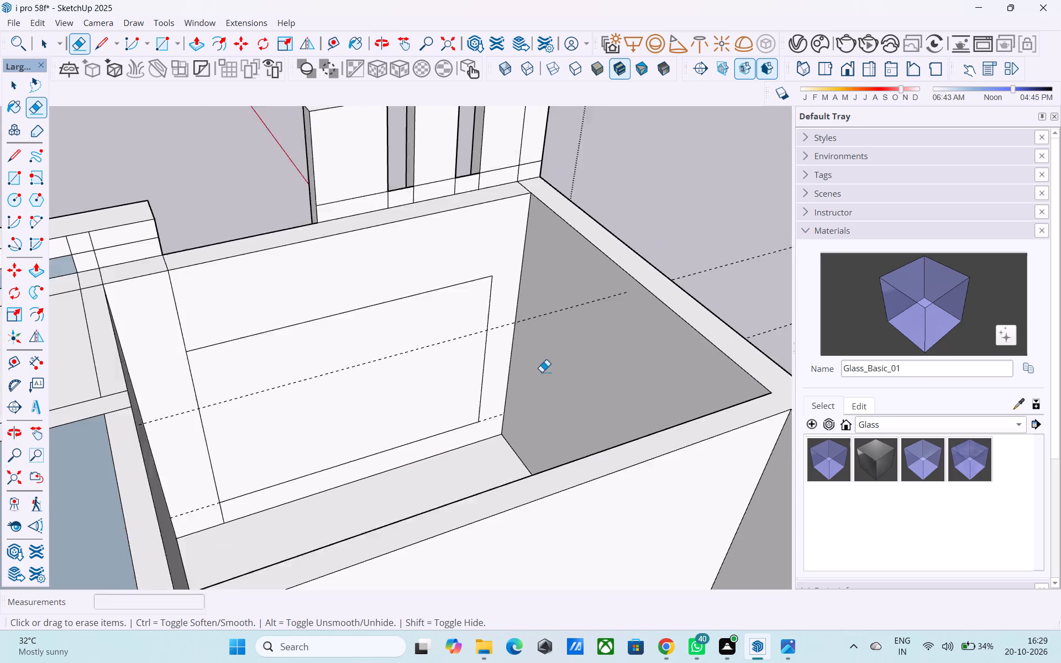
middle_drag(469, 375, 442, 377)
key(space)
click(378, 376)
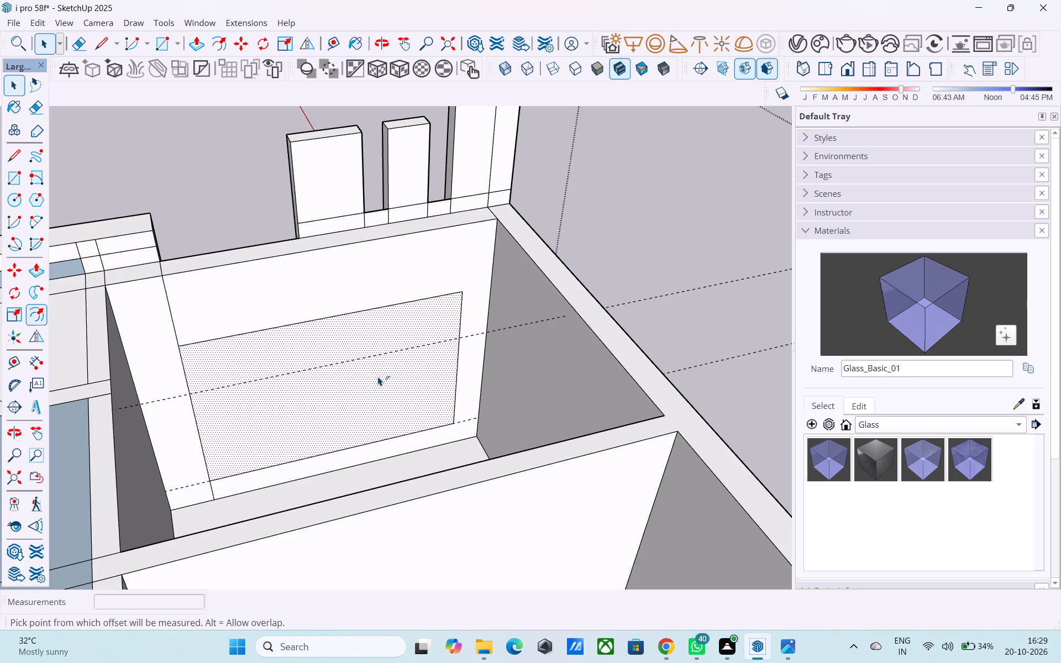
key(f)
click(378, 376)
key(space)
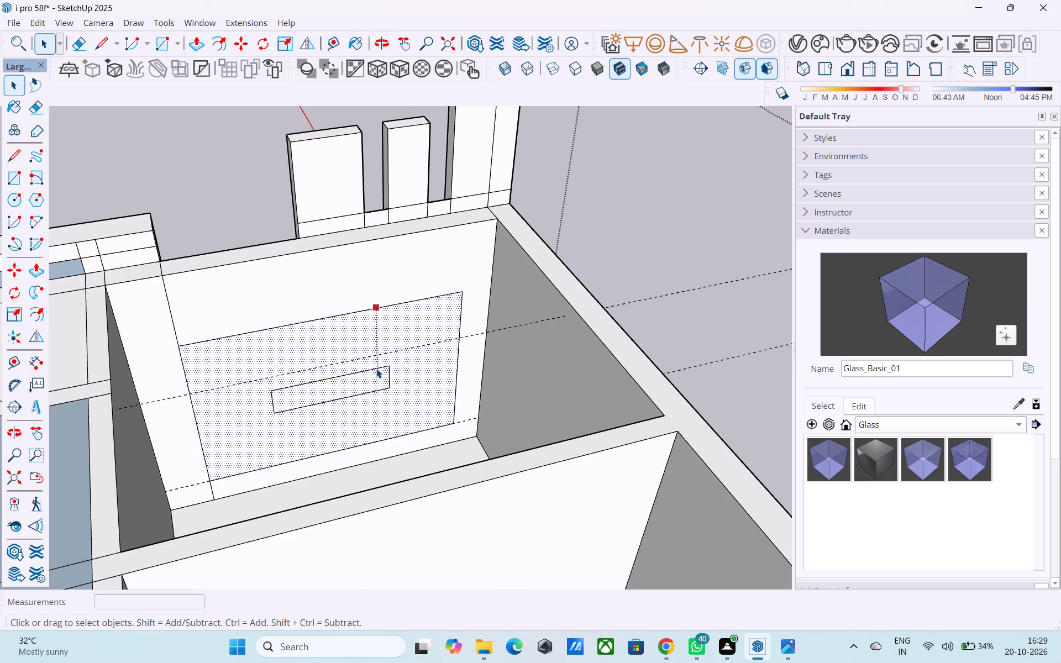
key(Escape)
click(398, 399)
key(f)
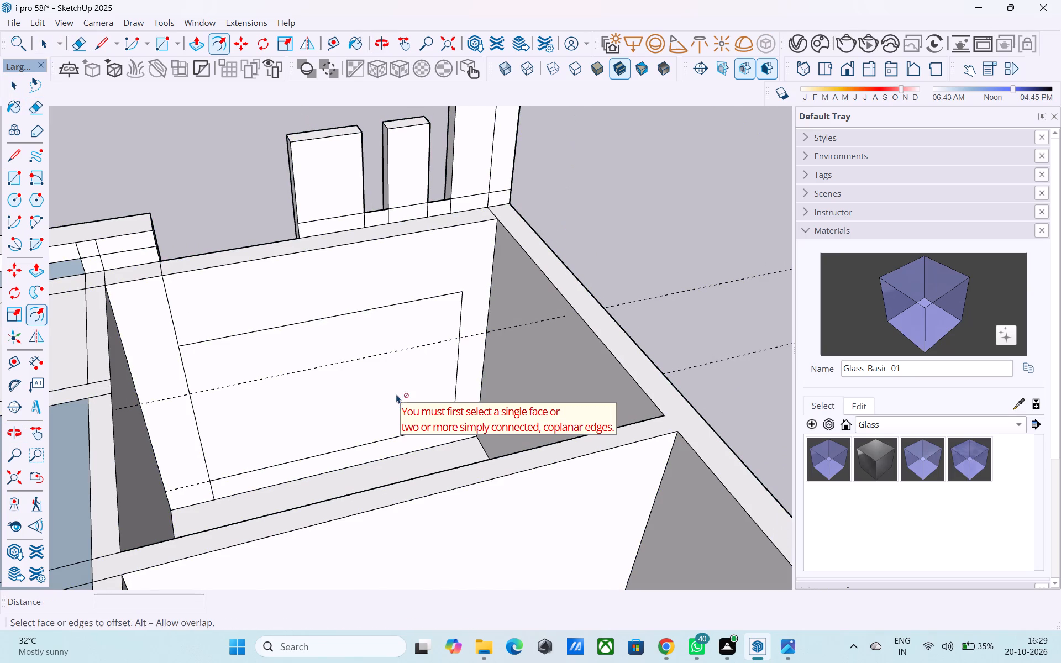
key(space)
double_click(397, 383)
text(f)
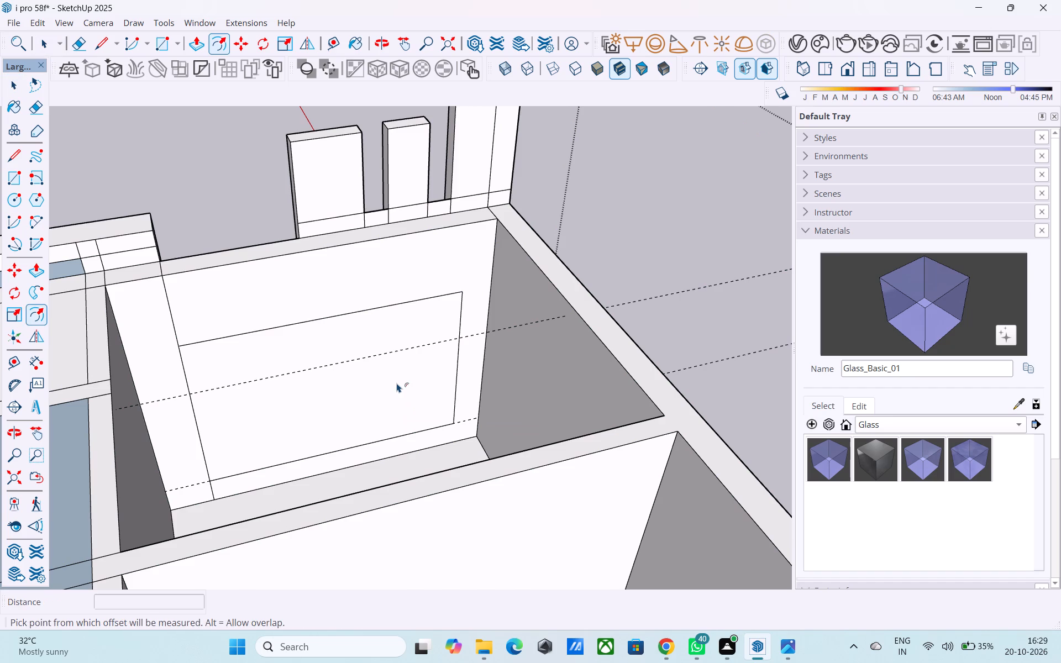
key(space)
Offset the widened window rectangle's outline 3" inward to form the frame border.
click(397, 383)
key(f)
click(397, 383)
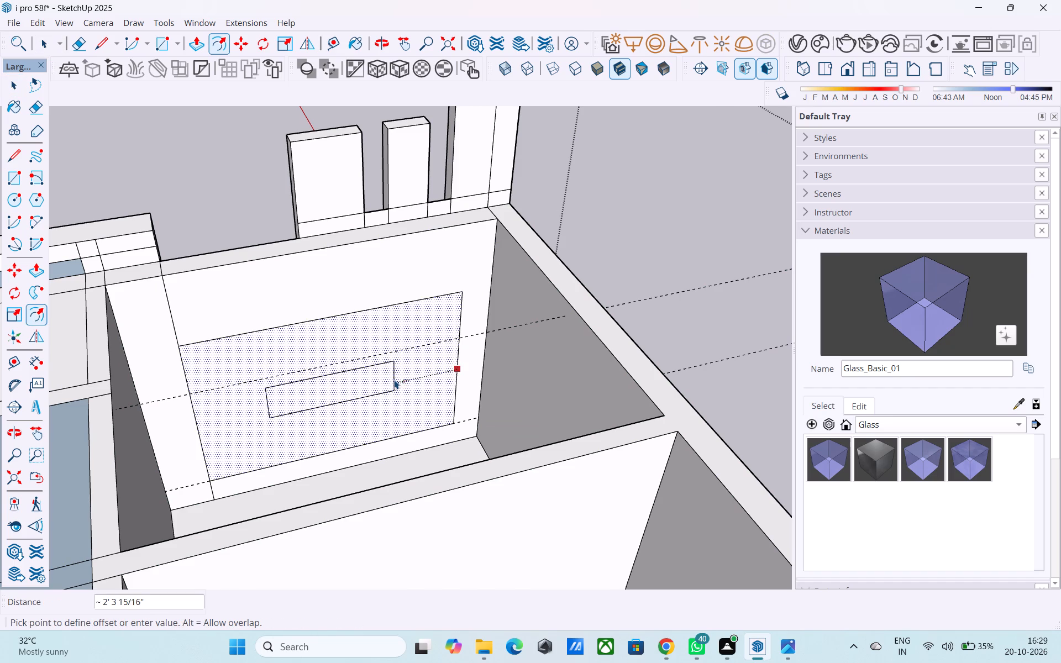
text(3")
key(Return)
key(space)
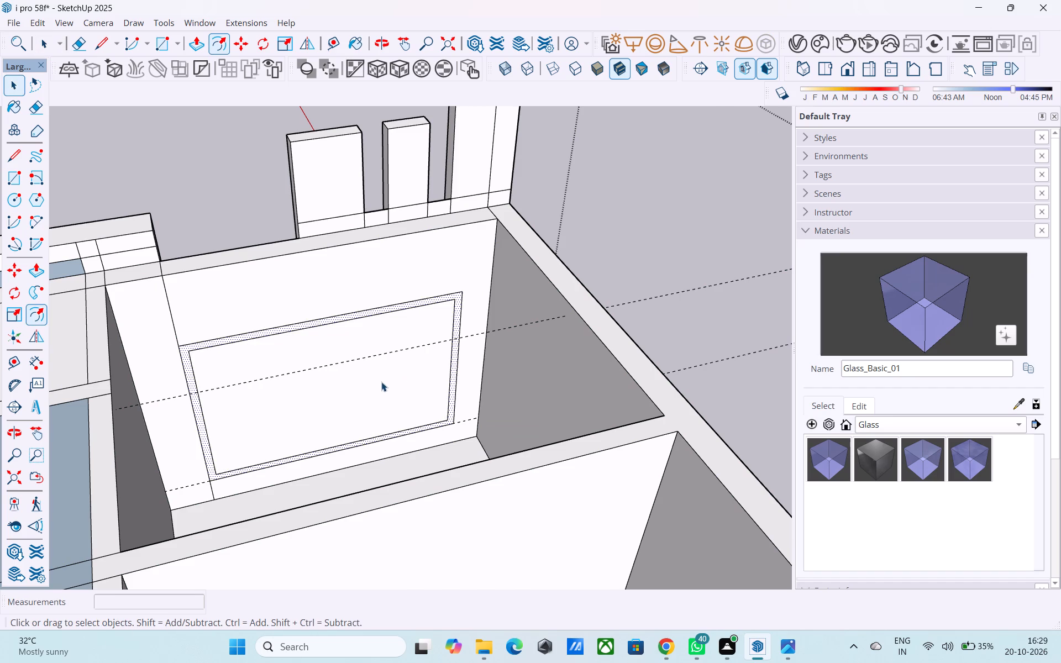
Push the face inside the 3" frame border back through the wall toward the fins.
click(381, 382)
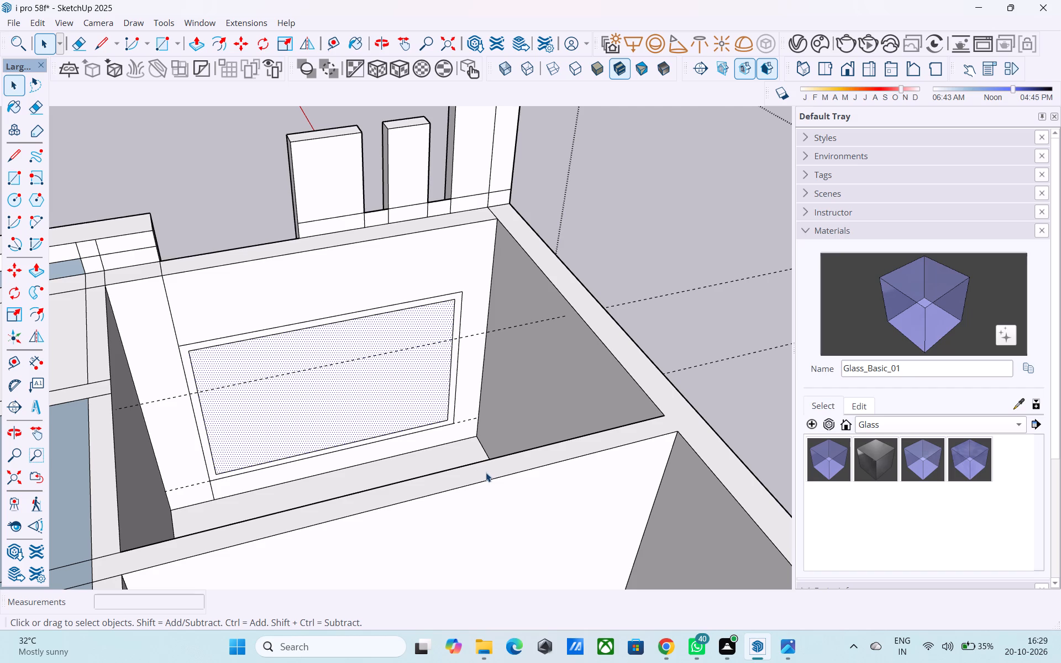
scroll(486, 472, down, 1)
shift+middle_drag(405, 376, 438, 434)
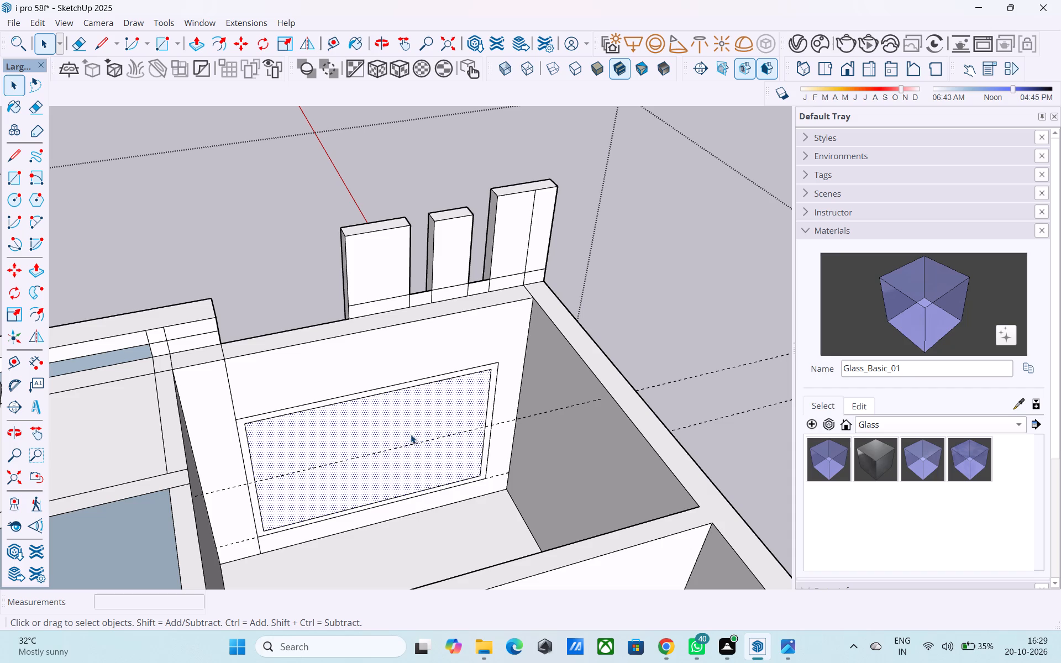
key(p)
click(408, 433)
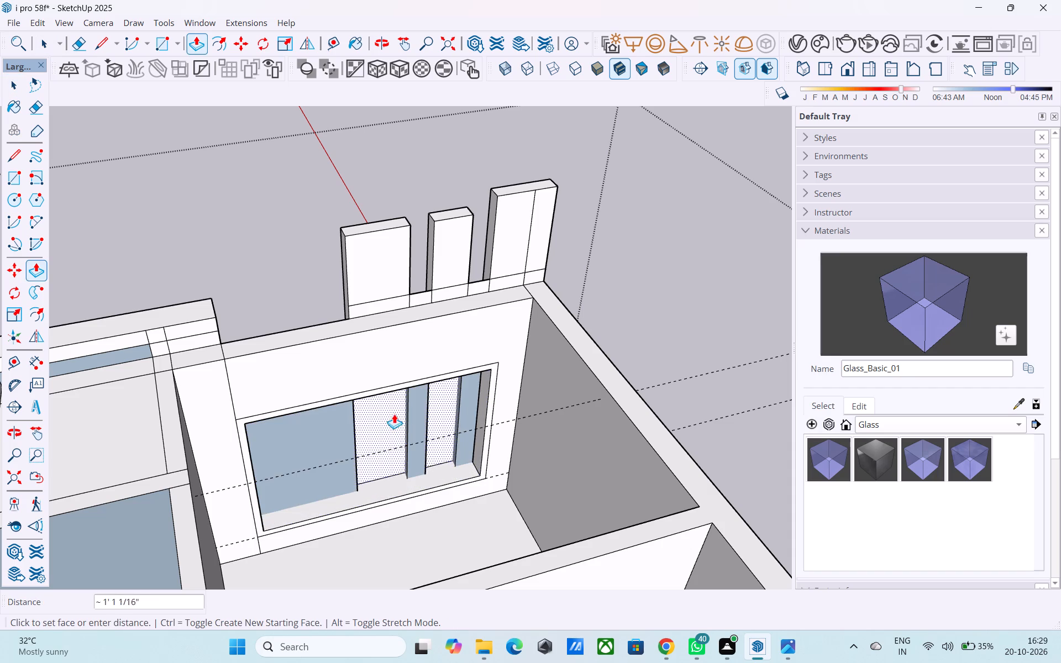
click(363, 269)
Delete the leftover wall faces in the gaps between the fins to open the window through.
middle_drag(327, 347, 514, 355)
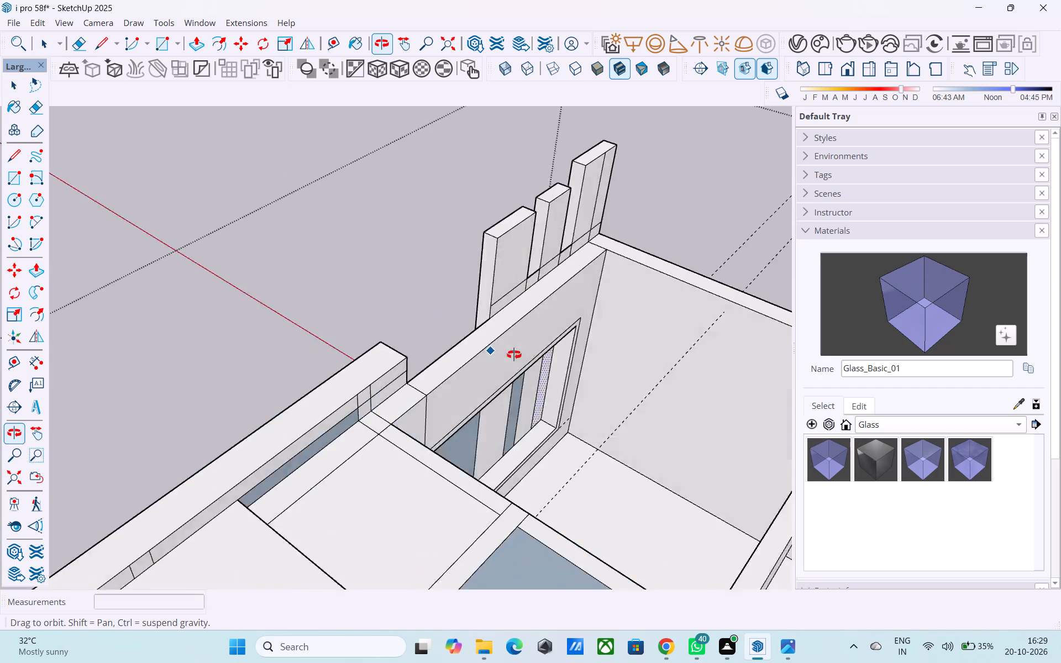
middle_drag(514, 355, 790, 354)
middle_drag(596, 314, 208, 327)
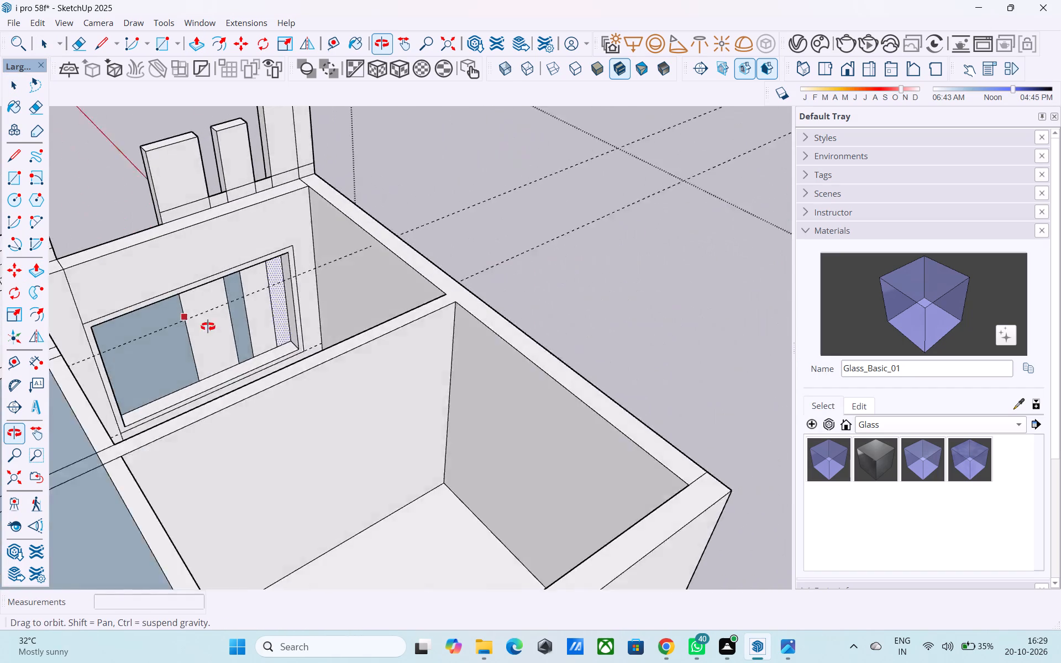
middle_drag(208, 327, 386, 321)
scroll(343, 335, up, 1)
middle_drag(342, 335, 310, 338)
key(space)
scroll(309, 336, up, 3)
click(300, 333)
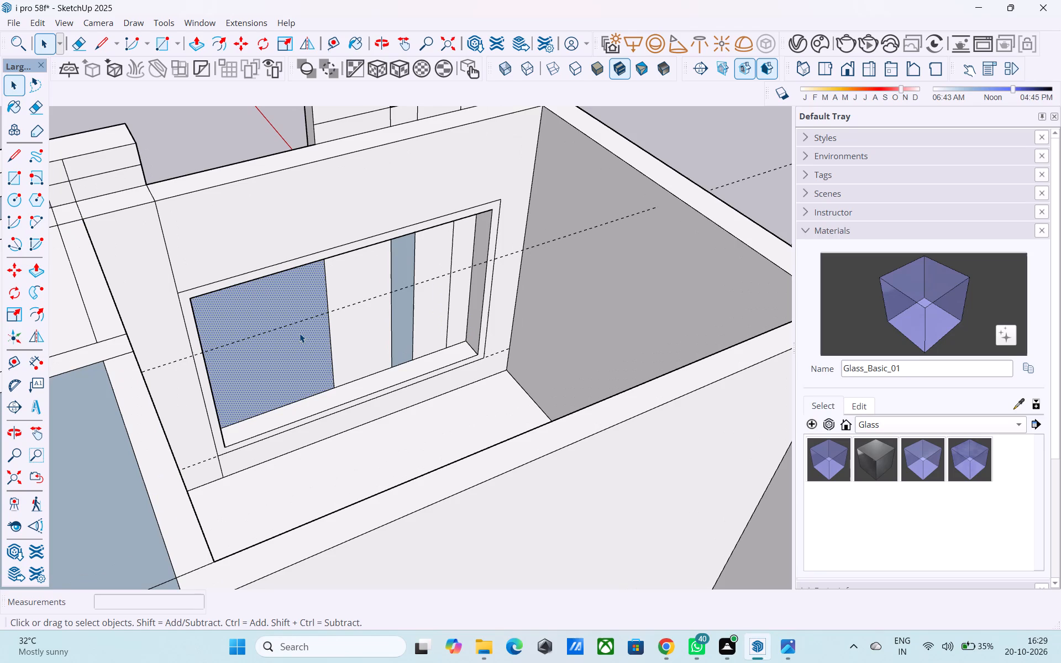
key(Delete)
click(397, 302)
key(Delete)
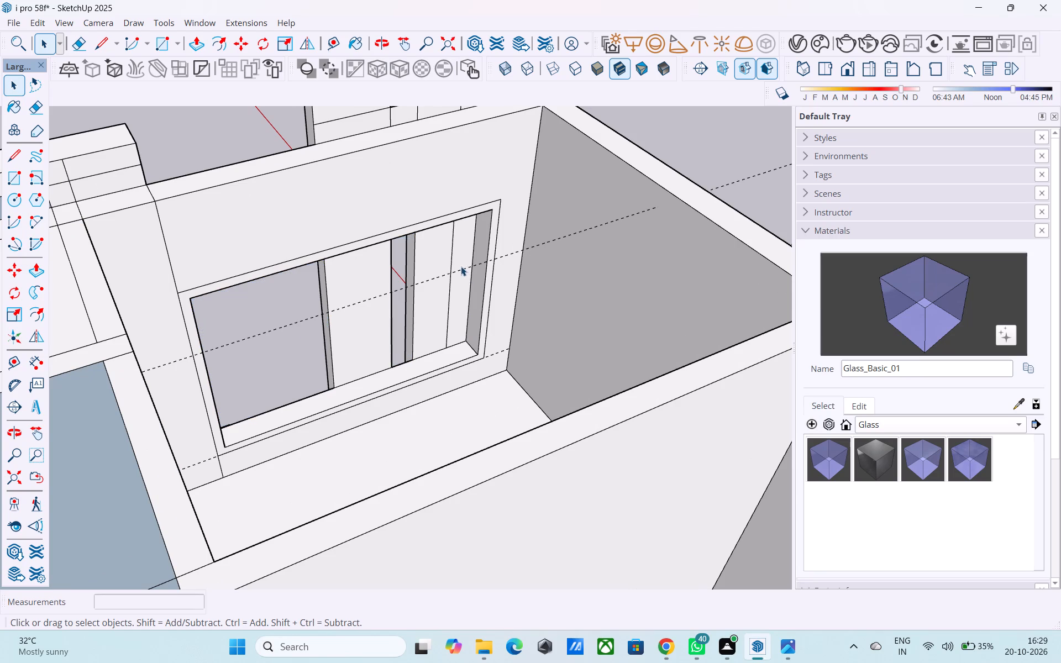
click(461, 265)
key(Delete)
middle_click(396, 291)
key(Delete)
Examine the front façade and the new window opening behind the fins from outside.
middle_drag(398, 293, 660, 330)
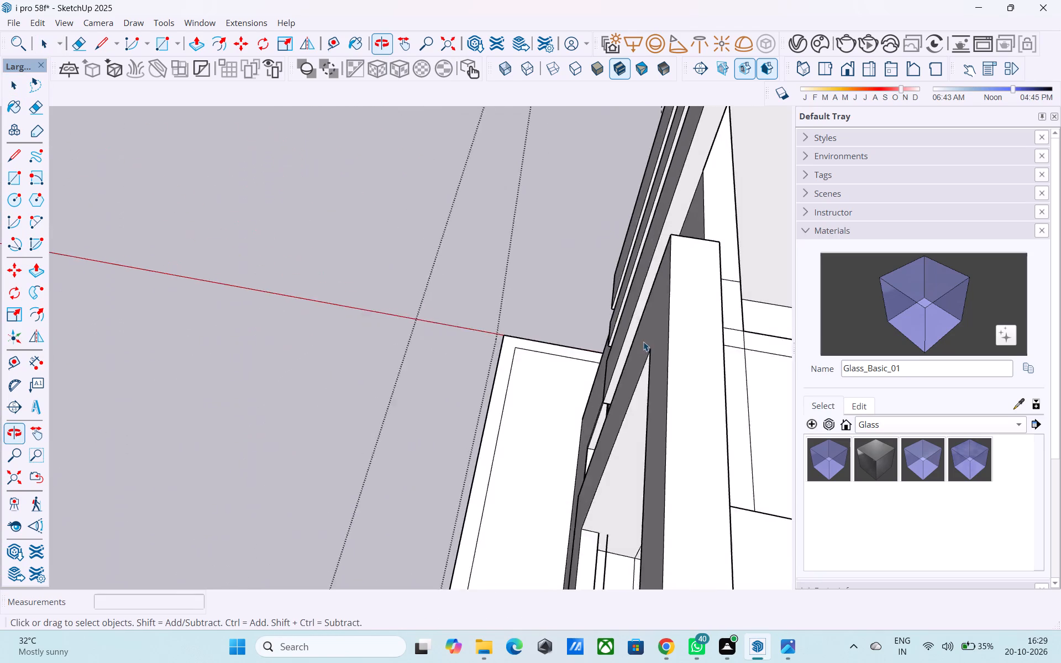
scroll(326, 311, down, 6)
middle_drag(246, 352, 711, 194)
middle_drag(568, 305, 408, 346)
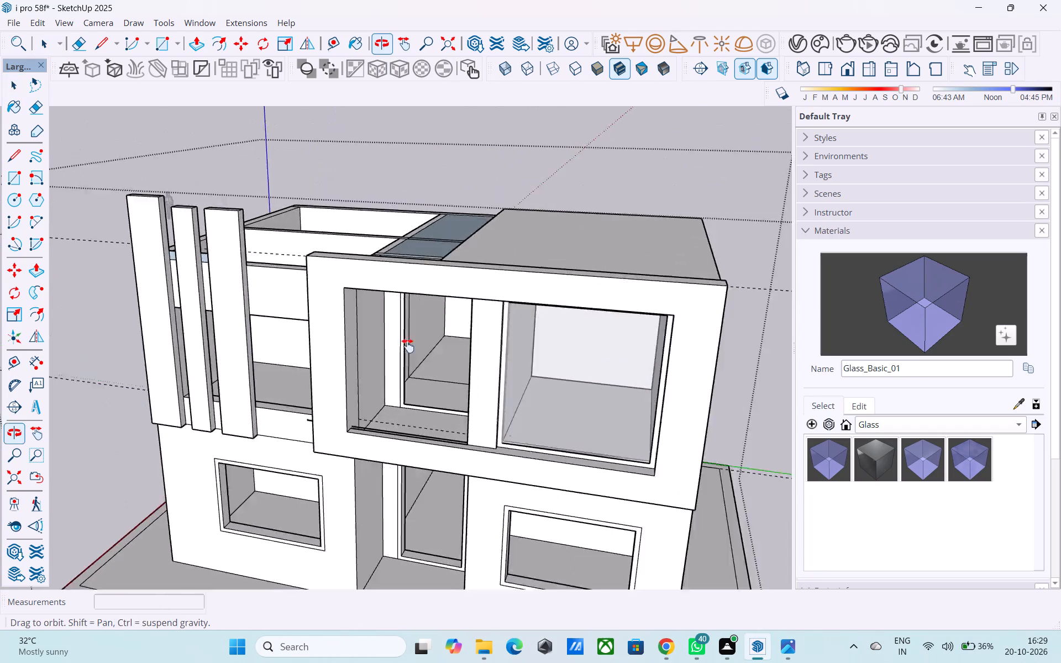
middle_drag(408, 346, 578, 301)
scroll(576, 299, down, 3)
middle_drag(370, 363, 405, 267)
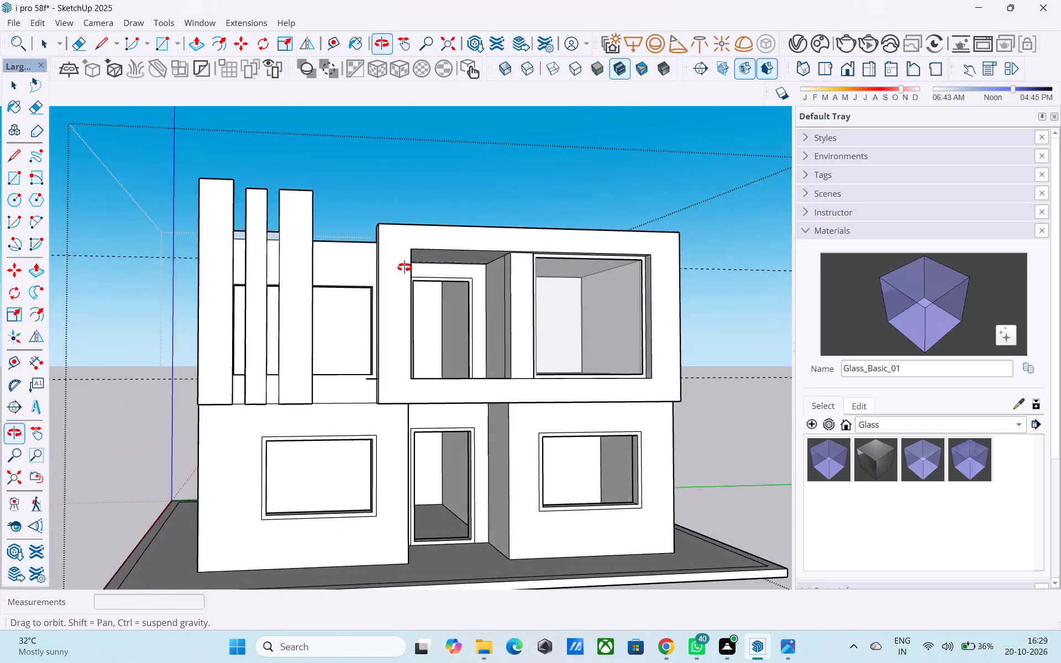
middle_drag(405, 267, 394, 271)
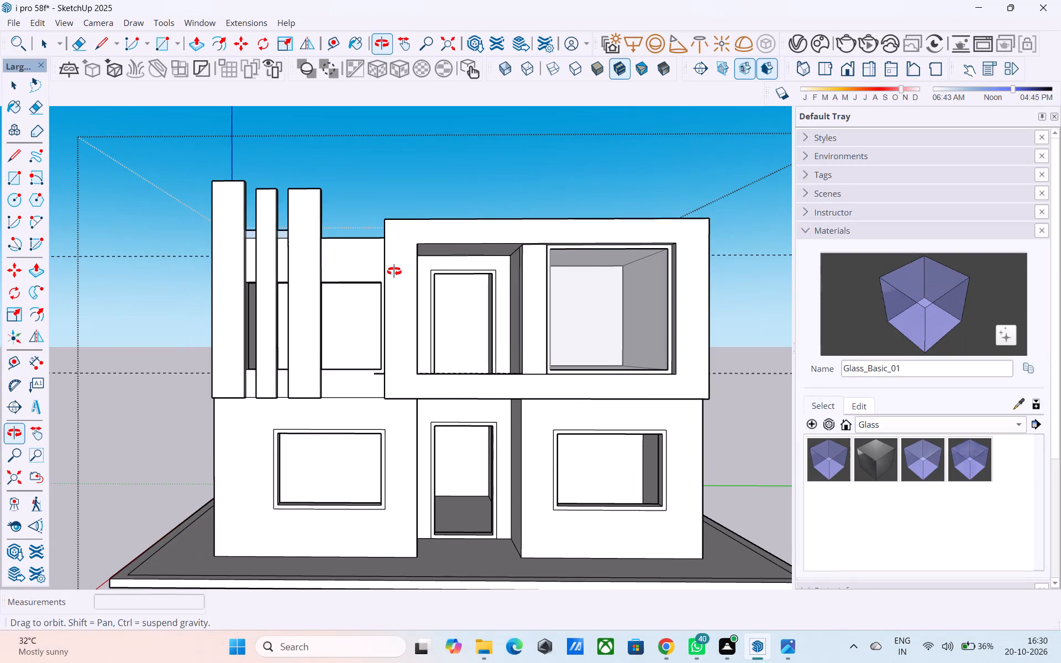
middle_drag(394, 271, 391, 306)
middle_drag(549, 283, 592, 315)
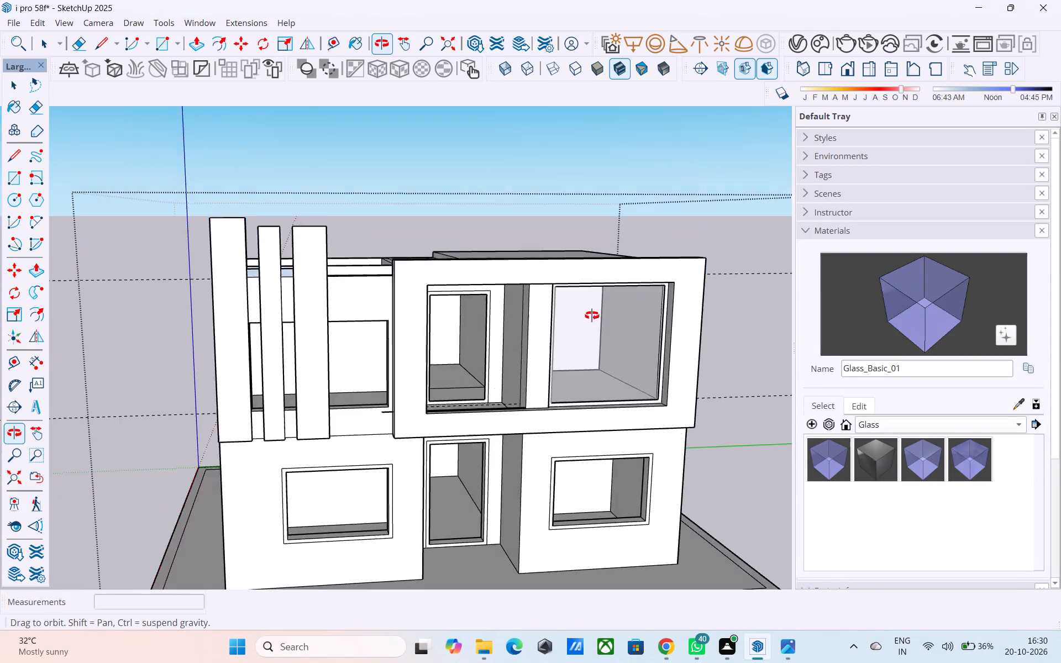
Examine the large glazed opening and the neighbouring recess in the projecting upper-floor façade frame.
middle_drag(592, 315, 334, 249)
scroll(466, 280, up, 4)
middle_drag(529, 285, 353, 285)
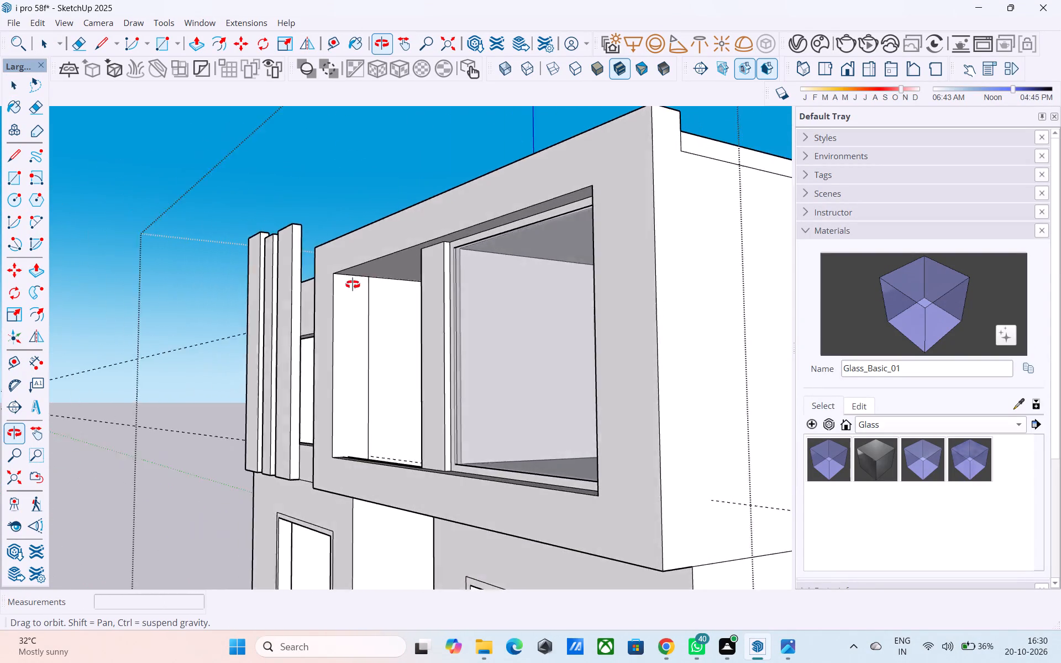
middle_drag(353, 285, 413, 261)
middle_drag(537, 254, 692, 262)
scroll(639, 290, down, 3)
middle_drag(549, 356, 802, 566)
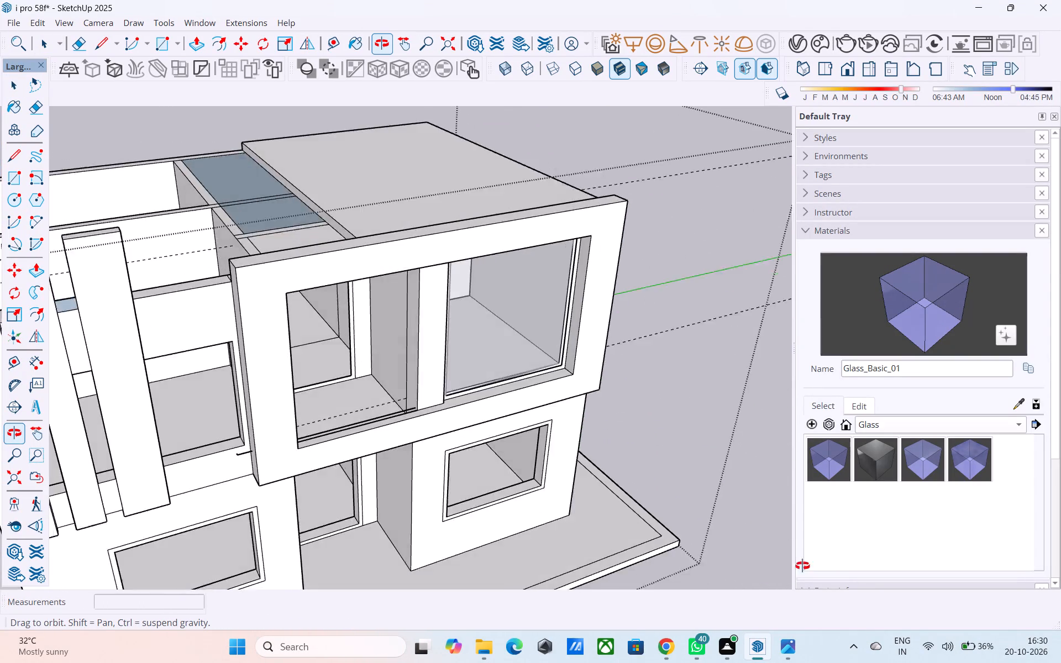
middle_drag(802, 566, 521, 415)
scroll(521, 415, up, 10)
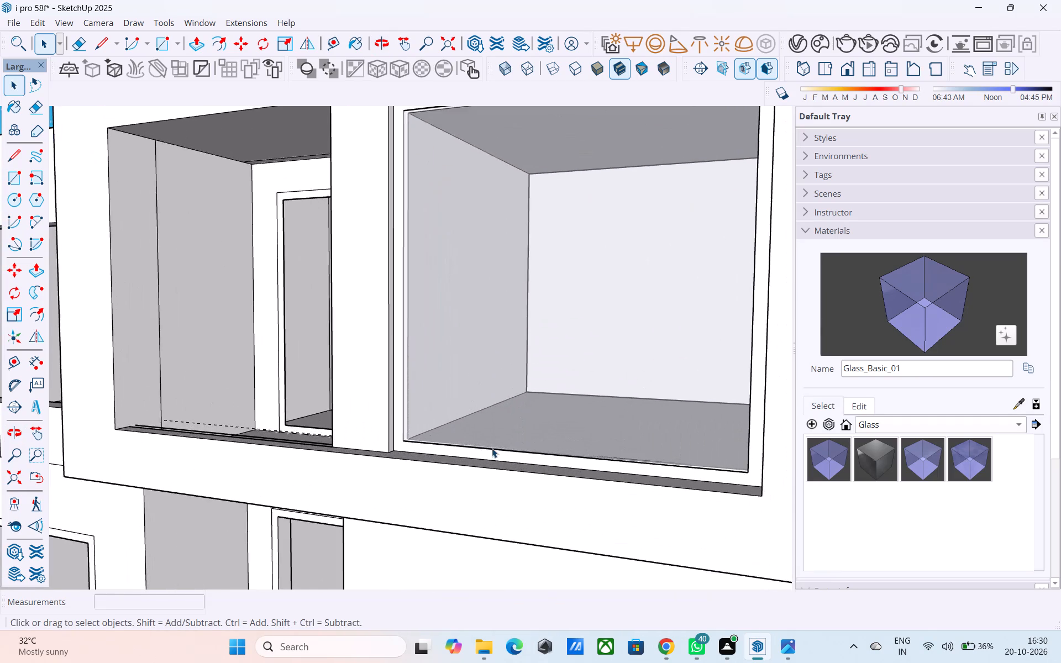
scroll(492, 448, up, 2)
scroll(474, 454, down, 16)
middle_drag(476, 459, 529, 453)
scroll(529, 453, down, 3)
middle_drag(529, 457, 387, 559)
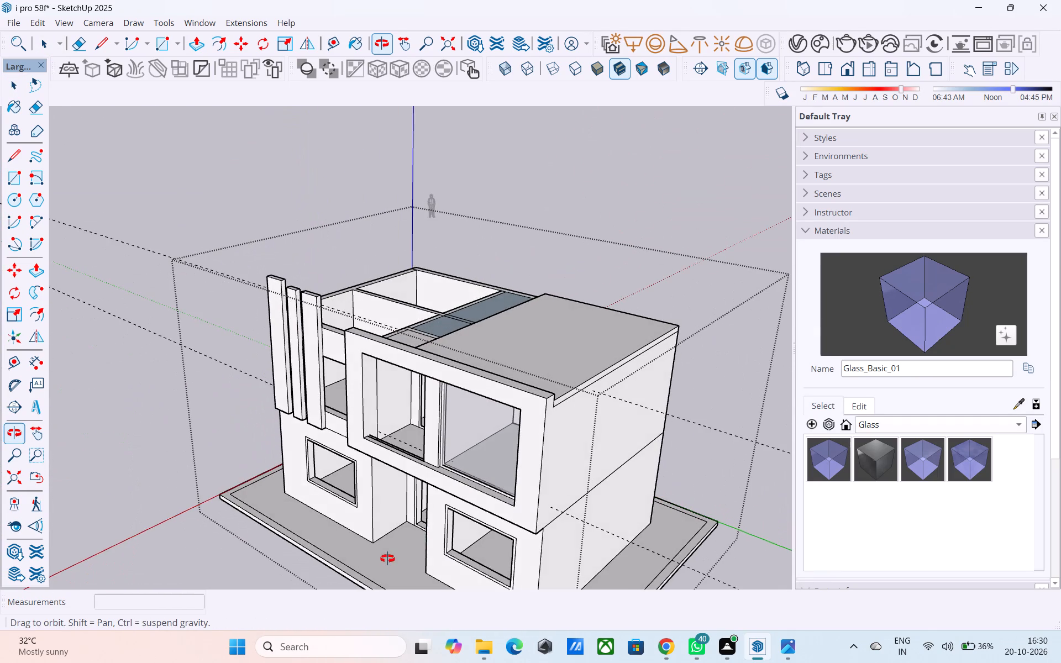
Draw an 8' 6" by 5' 6" rectangle filling the framed window opening behind the fins, from the room side.
middle_drag(387, 559, 137, 539)
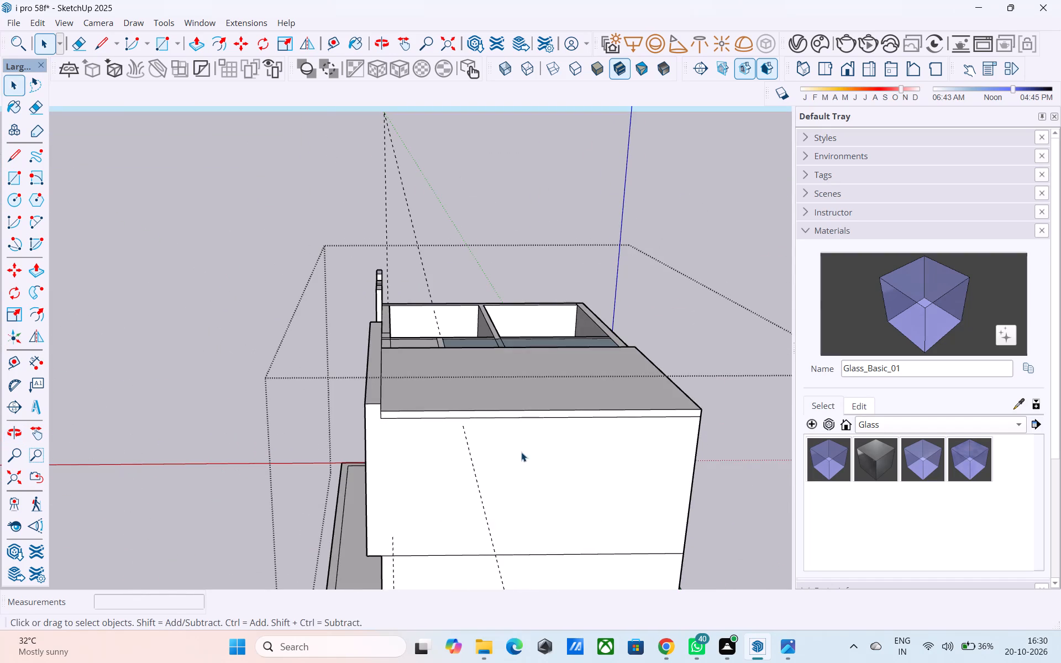
middle_drag(377, 486, 141, 523)
scroll(485, 397, down, 4)
middle_drag(513, 379, 492, 457)
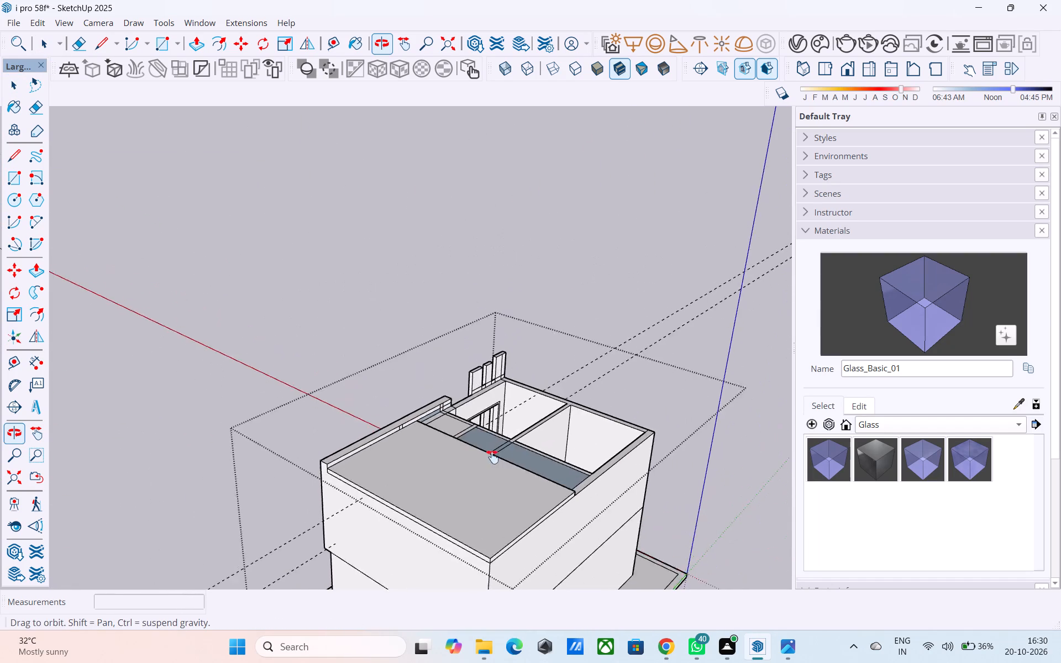
middle_drag(492, 457, 271, 478)
scroll(463, 466, up, 15)
middle_drag(598, 486, 583, 524)
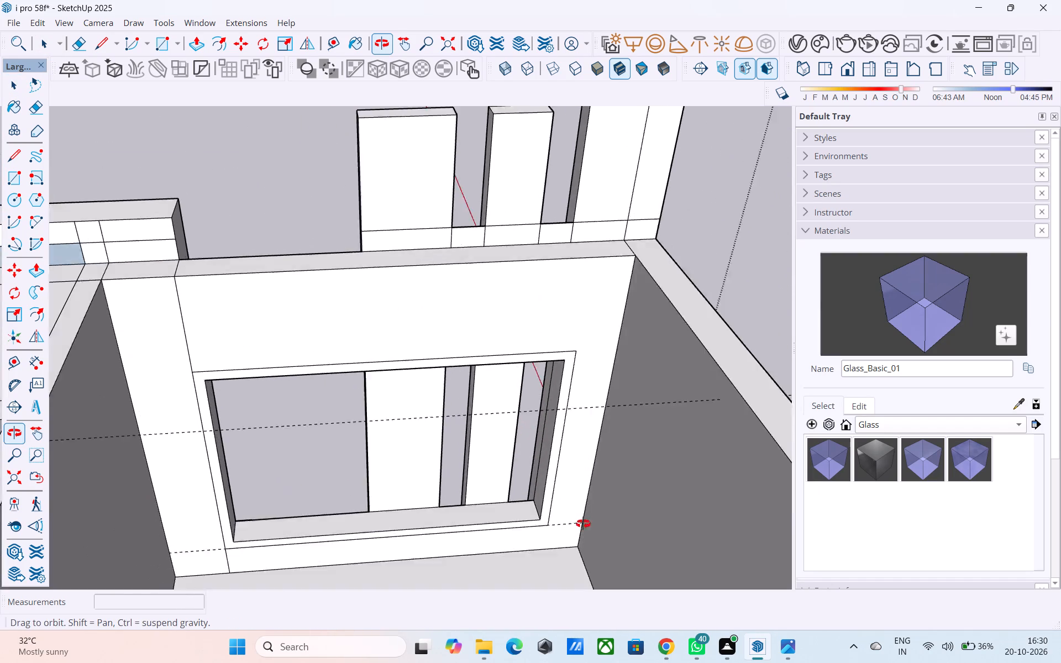
middle_drag(583, 524, 605, 512)
key(r)
scroll(533, 451, up, 1)
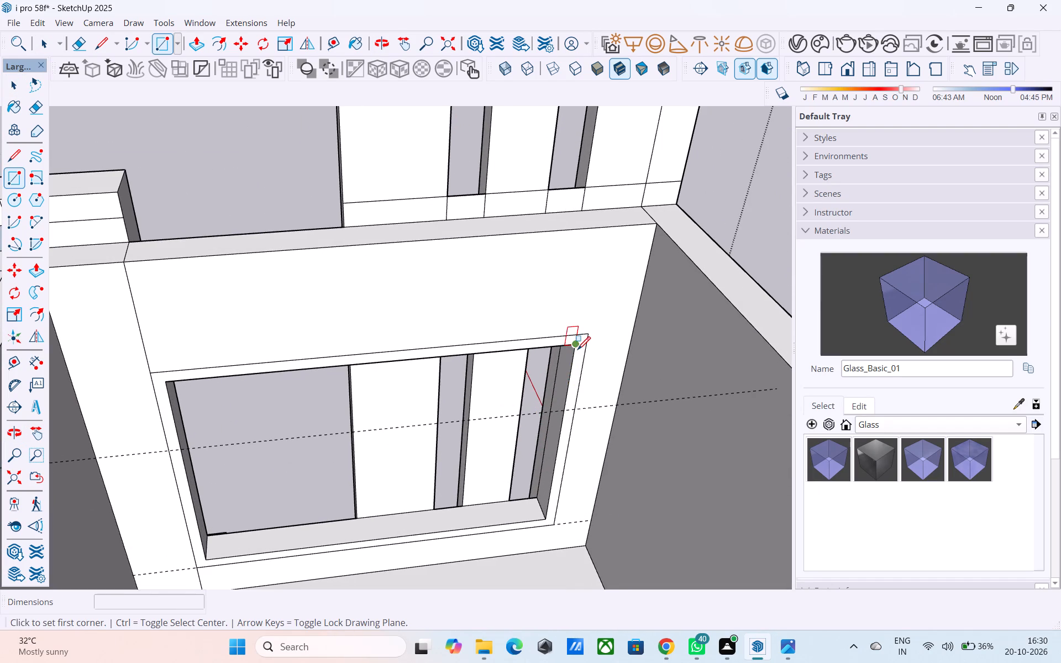
click(577, 349)
click(206, 557)
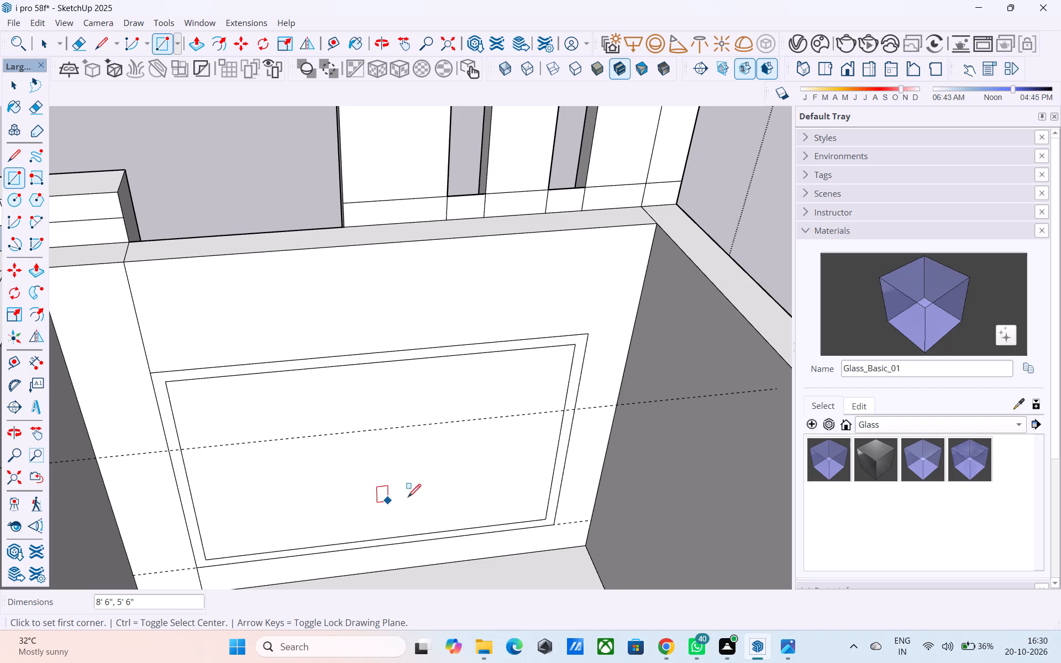
Paint the new window pane behind the fins with the Glass_Basic_01 material.
click(910, 320)
click(405, 472)
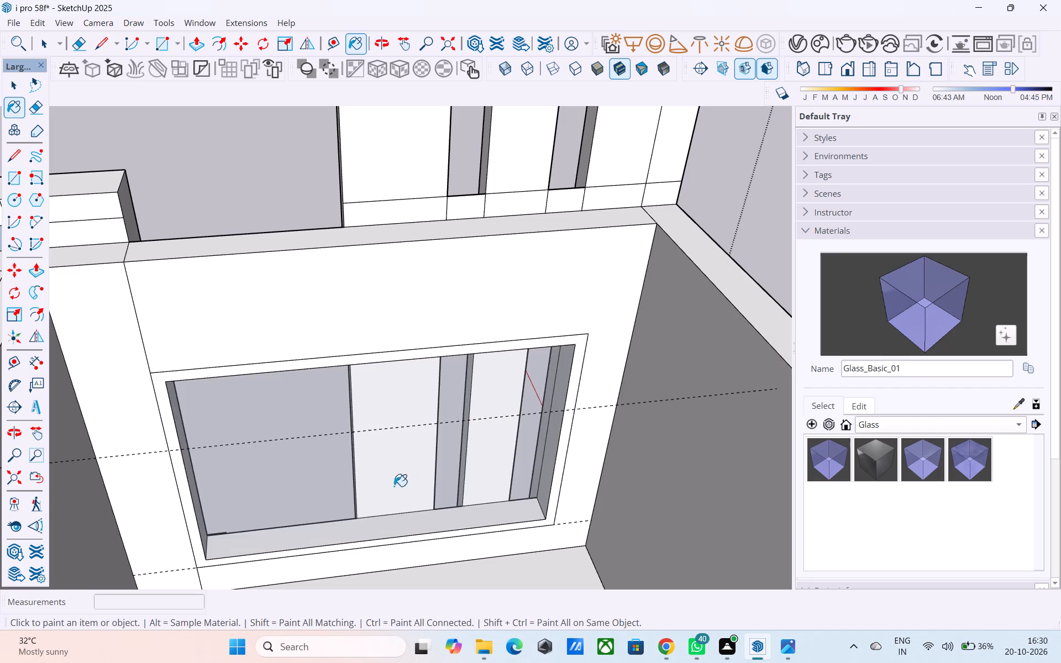
Check the new glazed window behind the fins from outside the front façade.
middle_drag(392, 489, 766, 532)
middle_drag(391, 490, 714, 471)
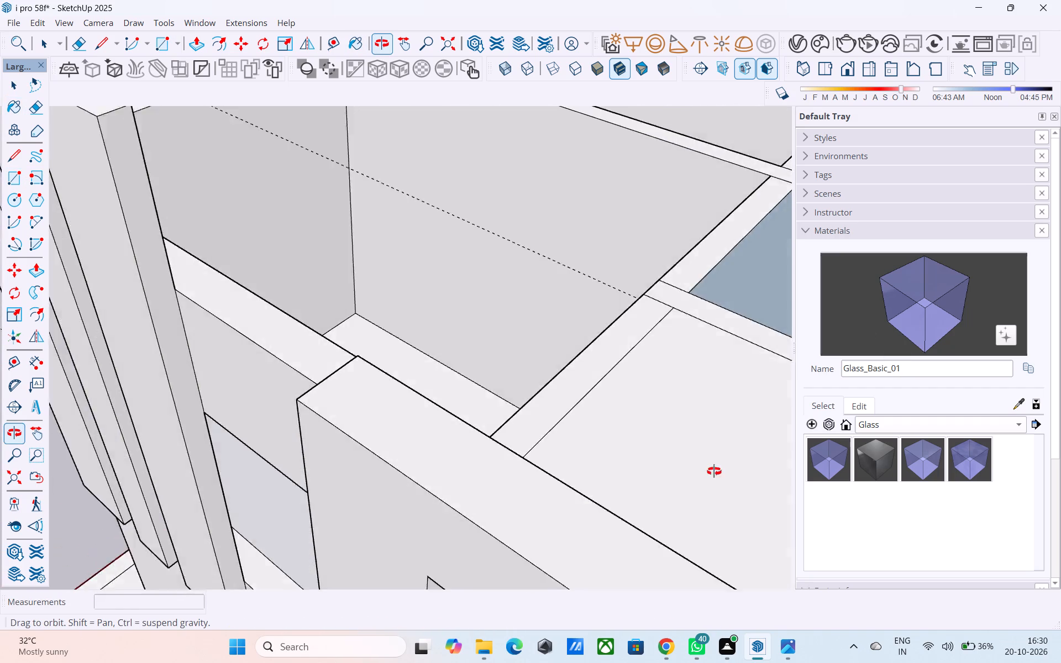
middle_drag(714, 471, 724, 438)
scroll(442, 450, down, 1)
shift+middle_drag(278, 507, 477, 430)
scroll(476, 422, down, 6)
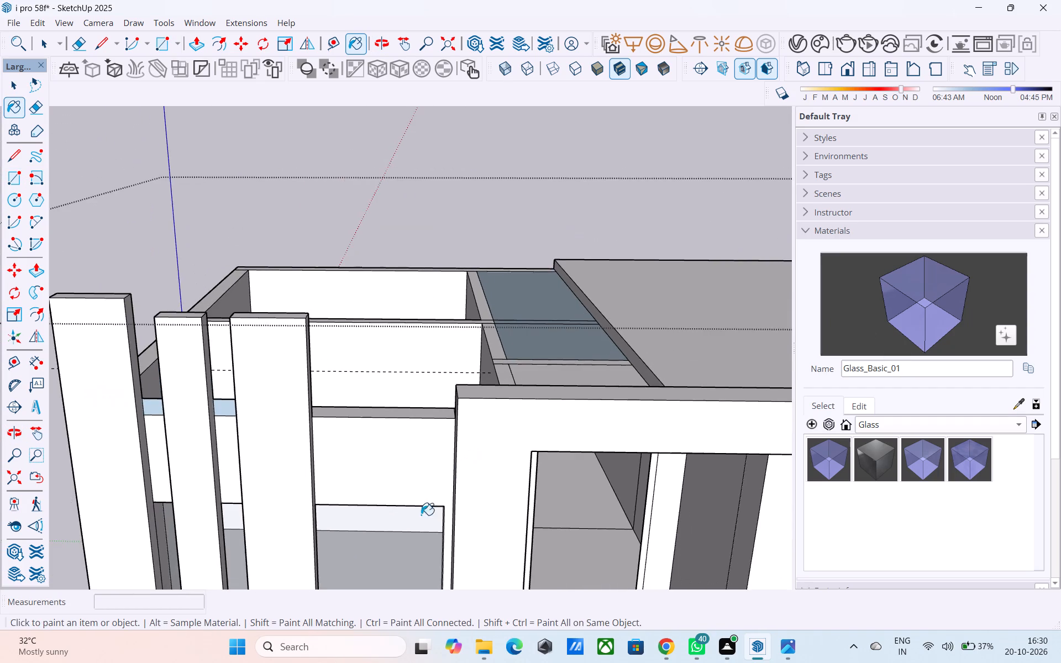
middle_drag(415, 525, 367, 416)
middle_drag(396, 427, 426, 406)
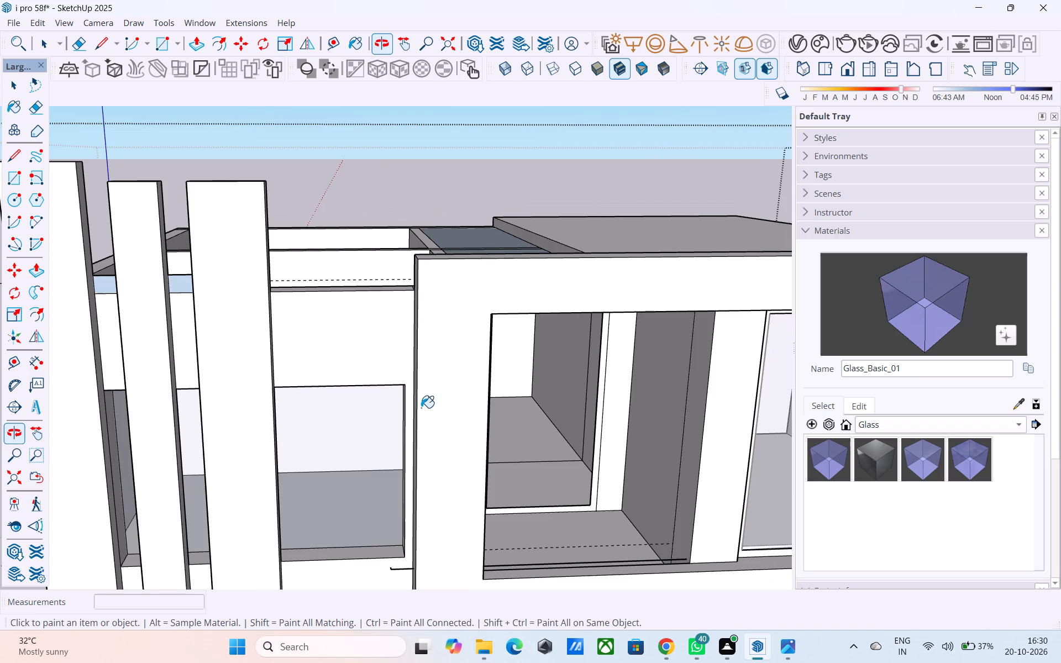
scroll(412, 388, down, 7)
middle_drag(407, 403, 412, 357)
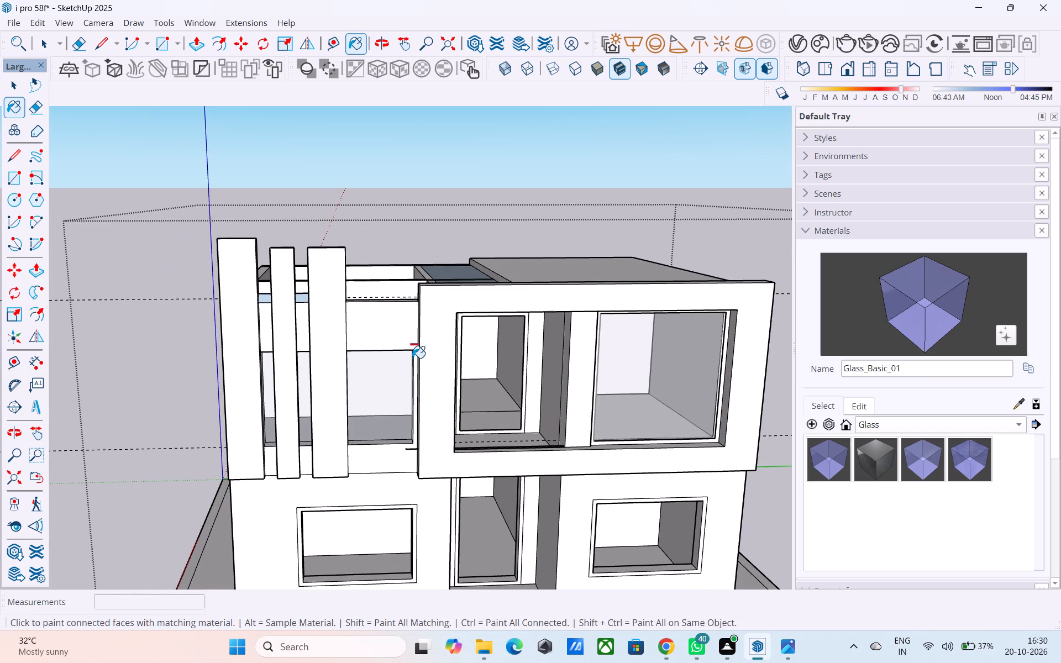
Save the house model.
key(ctrl+s)
key(space)
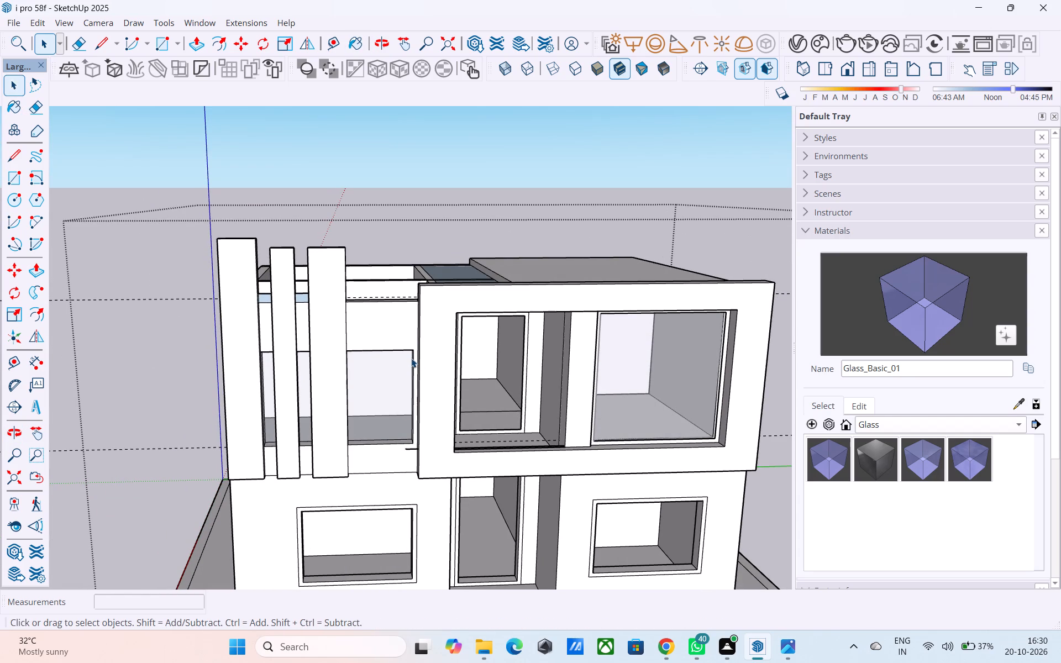
Examine the whole house from the front and from raised corner views for remaining clean-up.
scroll(411, 358, down, 1)
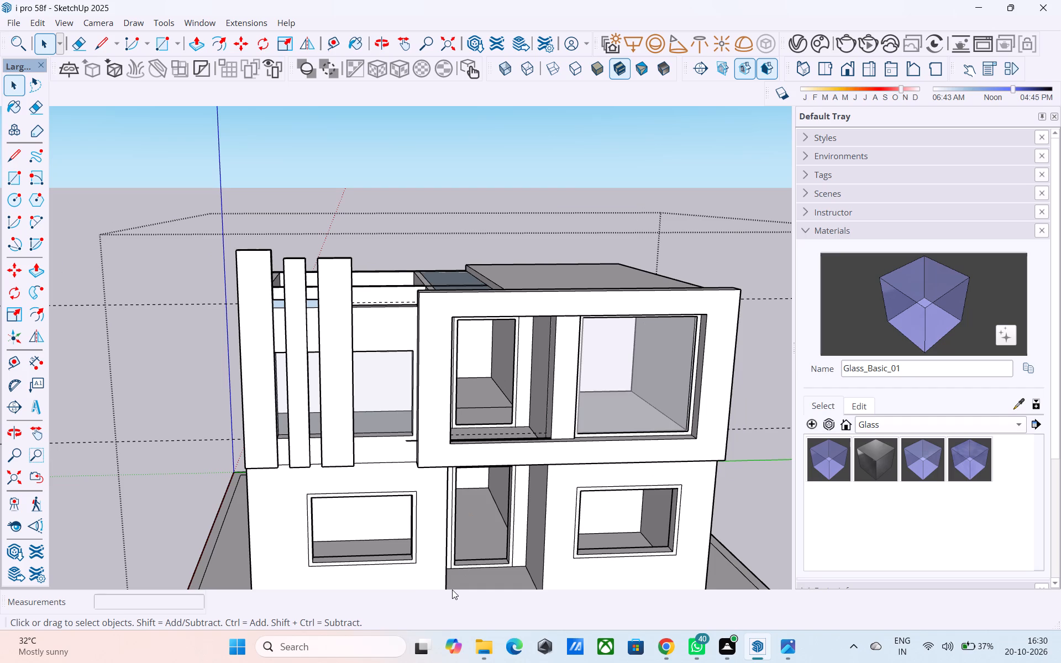
scroll(452, 590, down, 2)
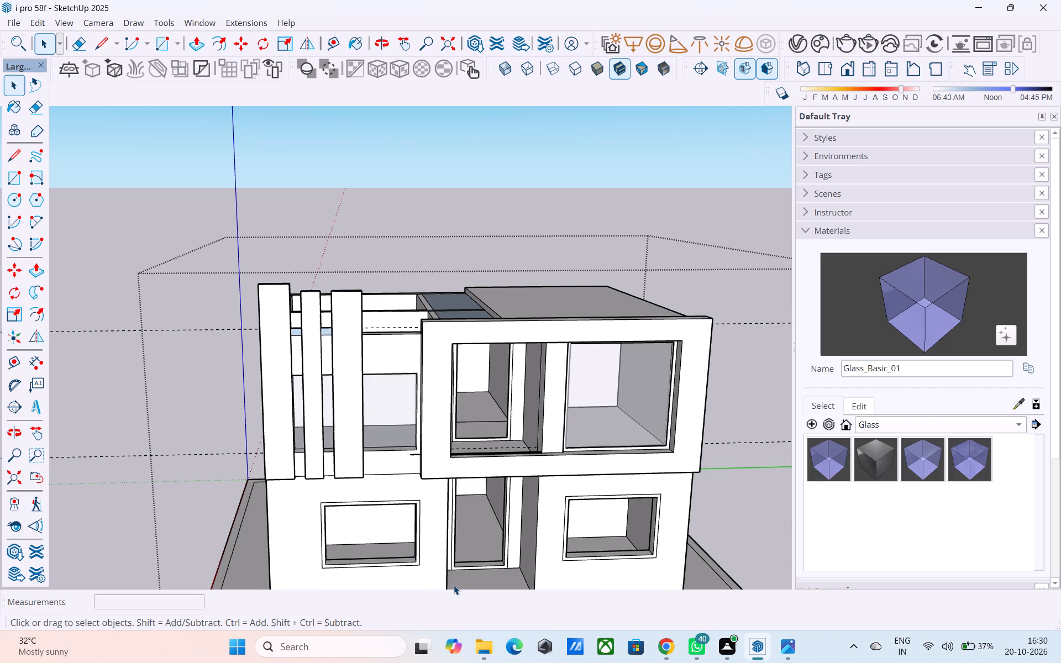
scroll(454, 585, down, 2)
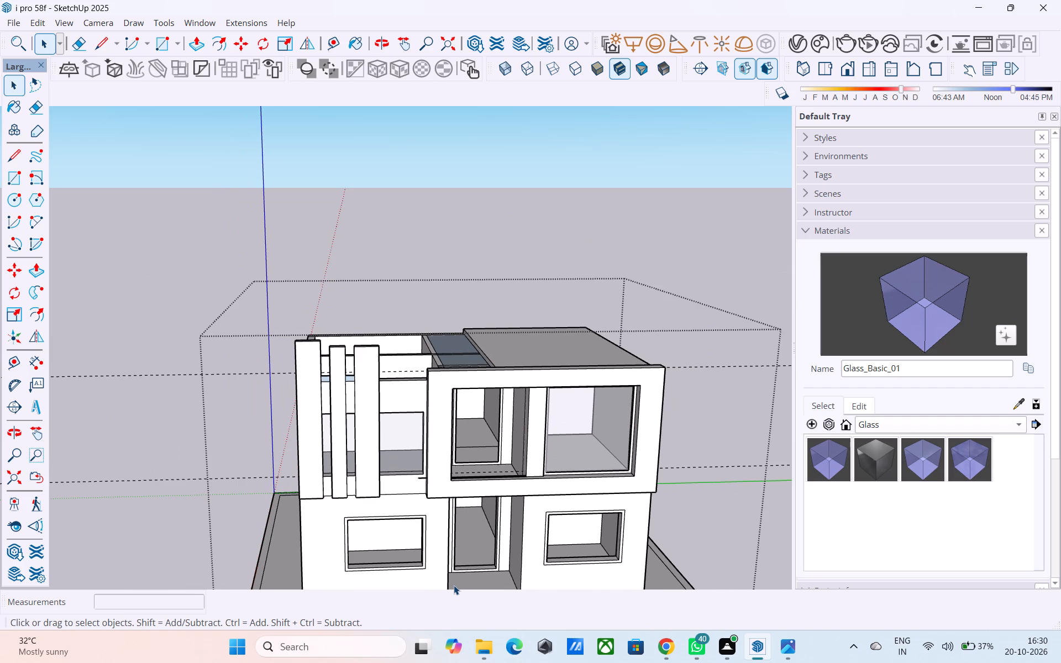
scroll(454, 585, down, 2)
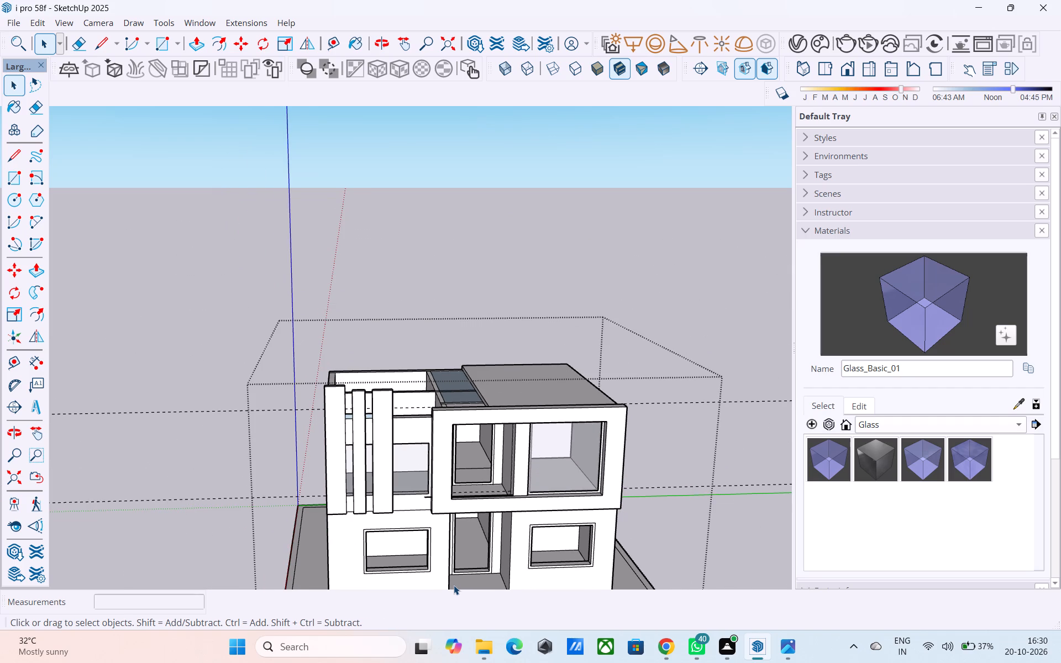
scroll(454, 585, down, 3)
middle_drag(453, 586, 416, 513)
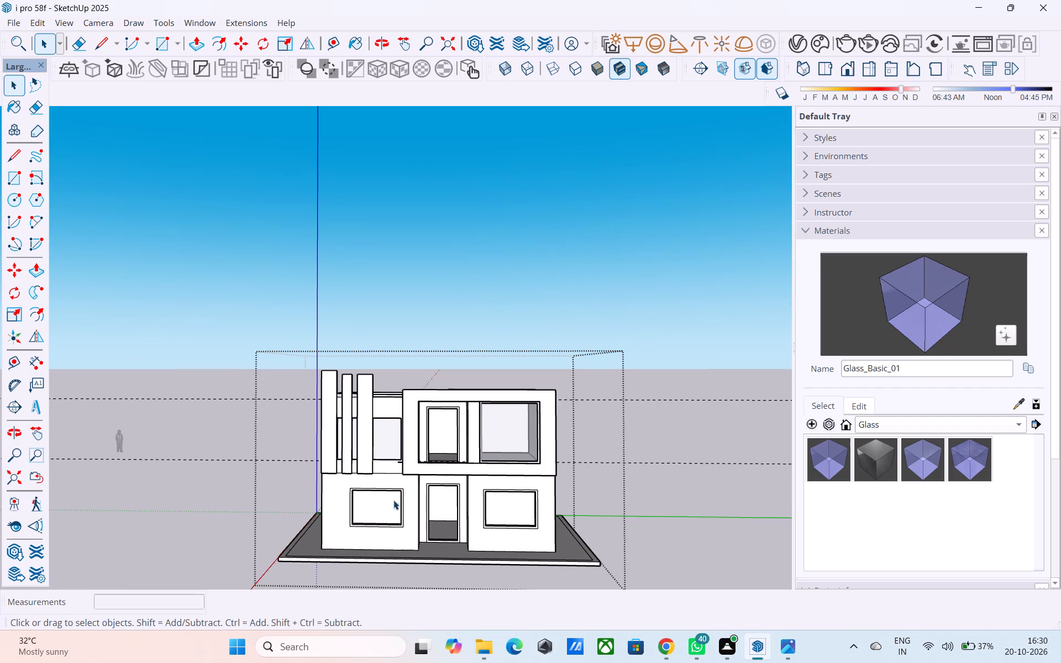
middle_drag(395, 495, 380, 464)
scroll(380, 464, up, 4)
middle_drag(371, 473, 372, 488)
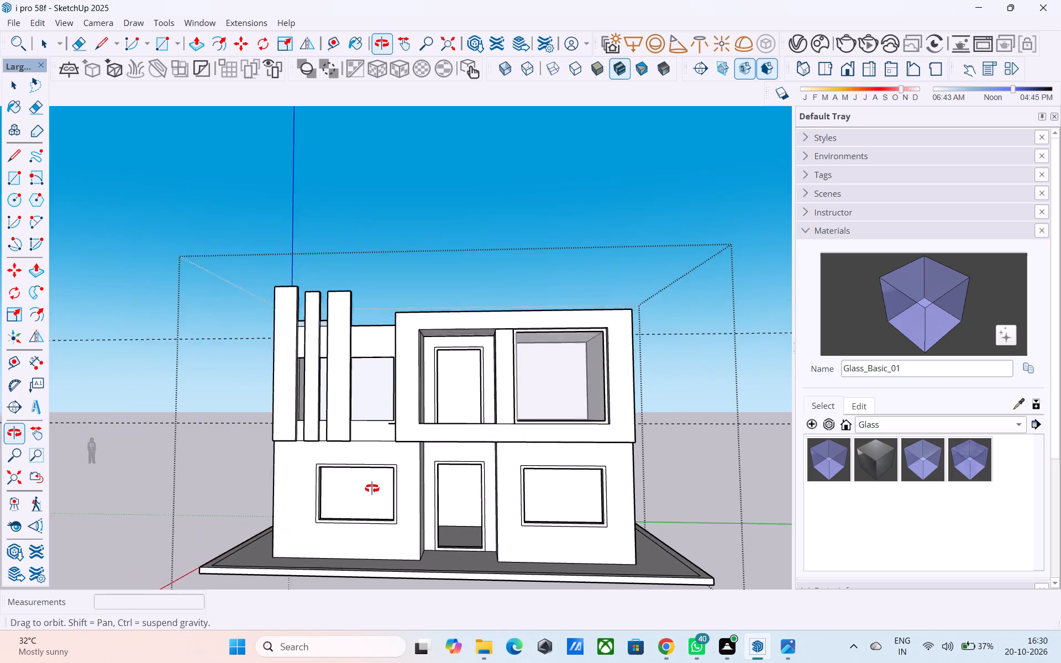
middle_drag(372, 488, 385, 475)
middle_drag(387, 475, 397, 473)
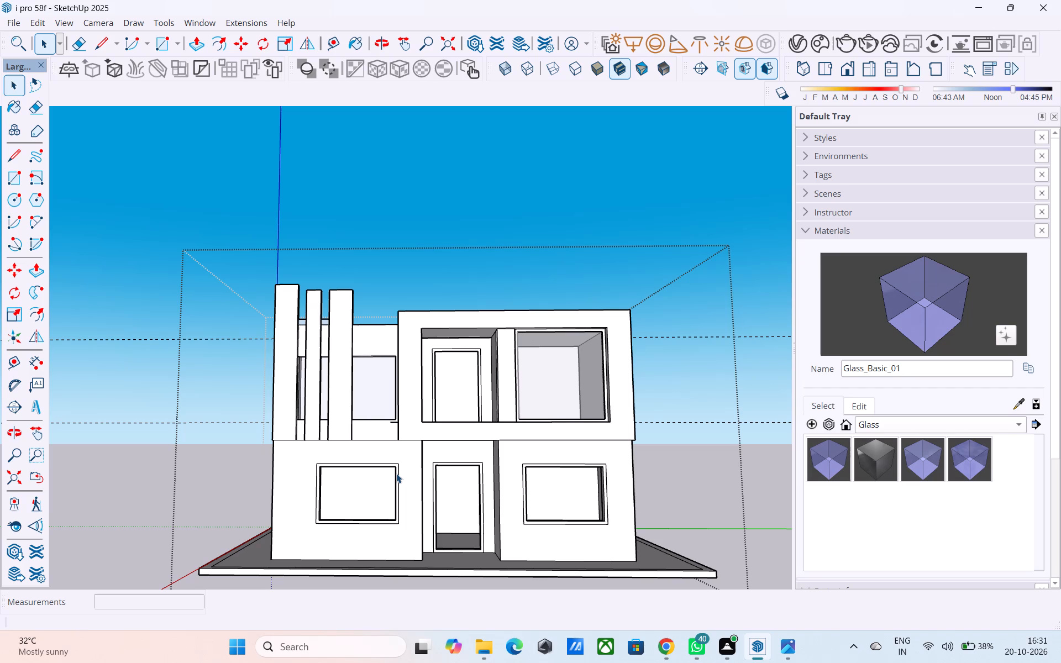
scroll(396, 473, down, 2)
middle_drag(396, 473, 549, 572)
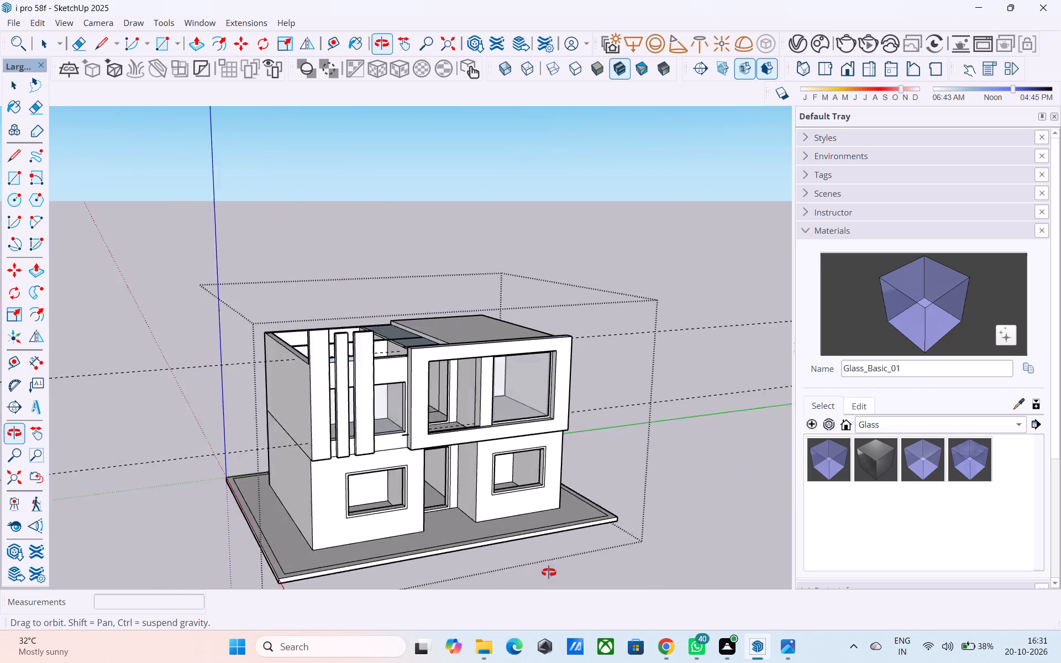
middle_drag(549, 572, 626, 572)
middle_drag(372, 470, 273, 455)
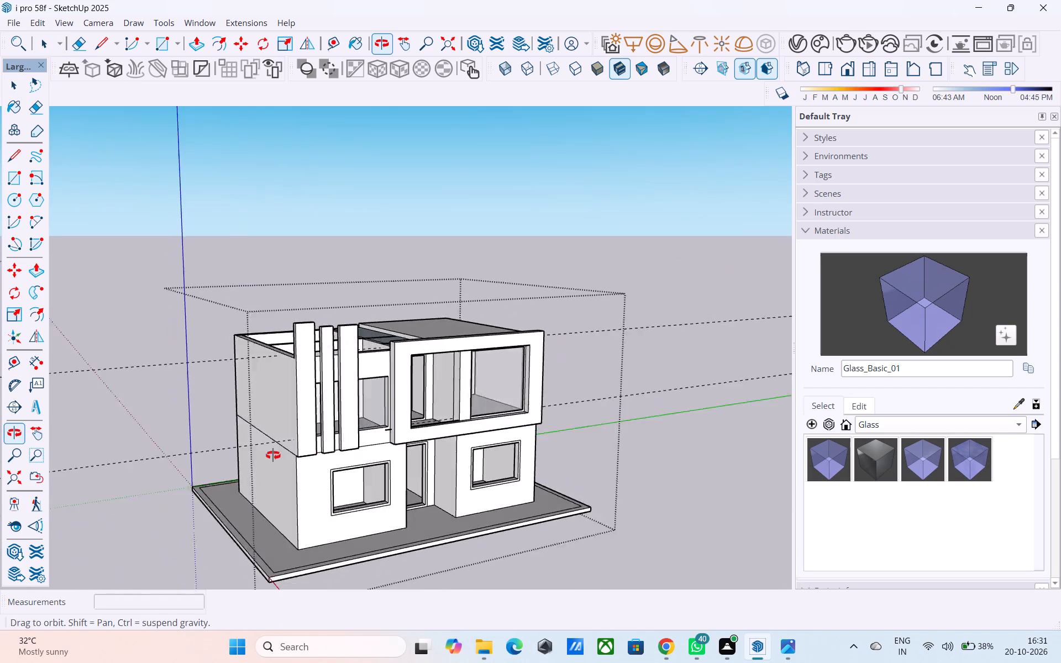
middle_drag(273, 455, 210, 455)
Erase the stray horizontal edge below the fin window, where the wall meets the projecting façade frame.
scroll(276, 415, up, 6)
middle_drag(377, 448, 405, 446)
scroll(407, 448, up, 3)
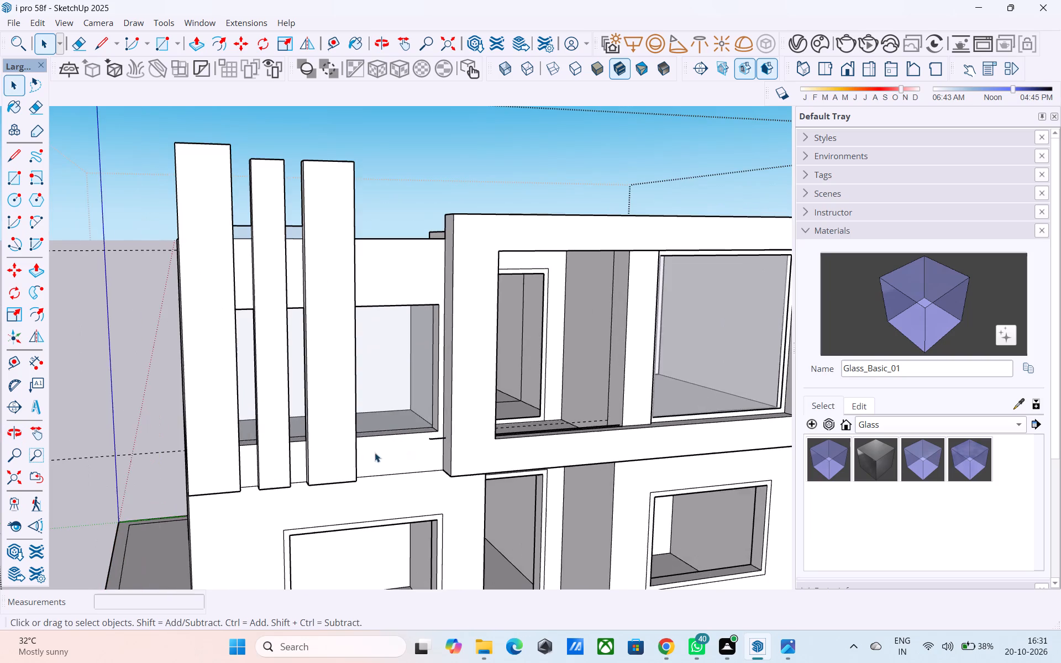
middle_drag(413, 453, 380, 459)
key(e)
scroll(431, 451, up, 8)
click(413, 441)
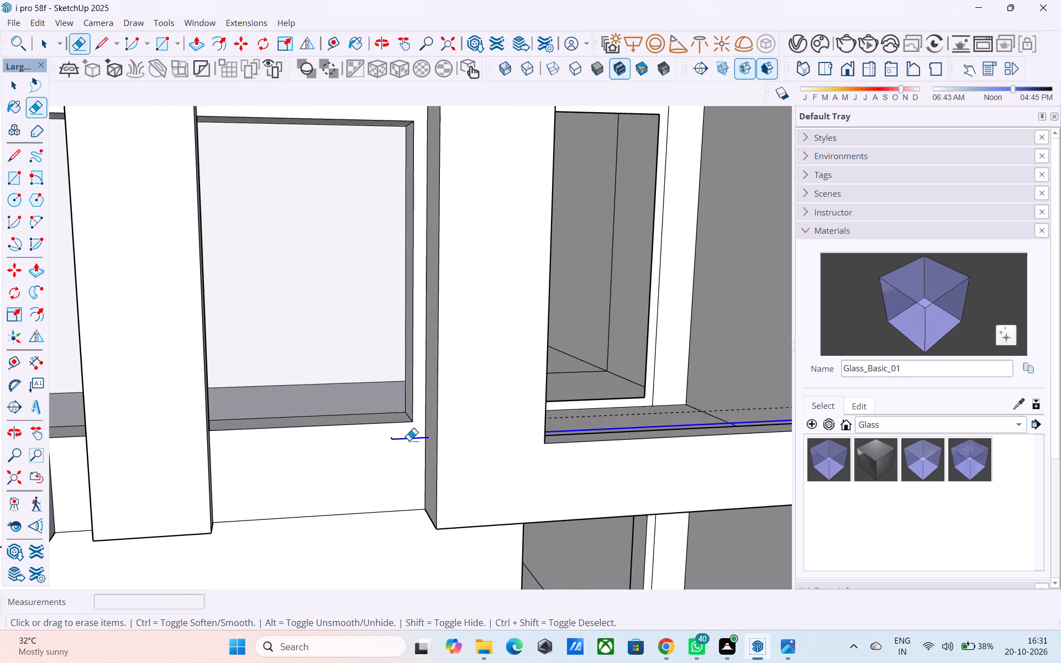
scroll(407, 441, up, 5)
drag(387, 439, 382, 440)
scroll(324, 450, down, 7)
scroll(280, 475, up, 1)
scroll(278, 476, down, 4)
Erase the leftover vertical edge on the side wall inside the recess of the projecting façade frame.
middle_drag(461, 500, 439, 514)
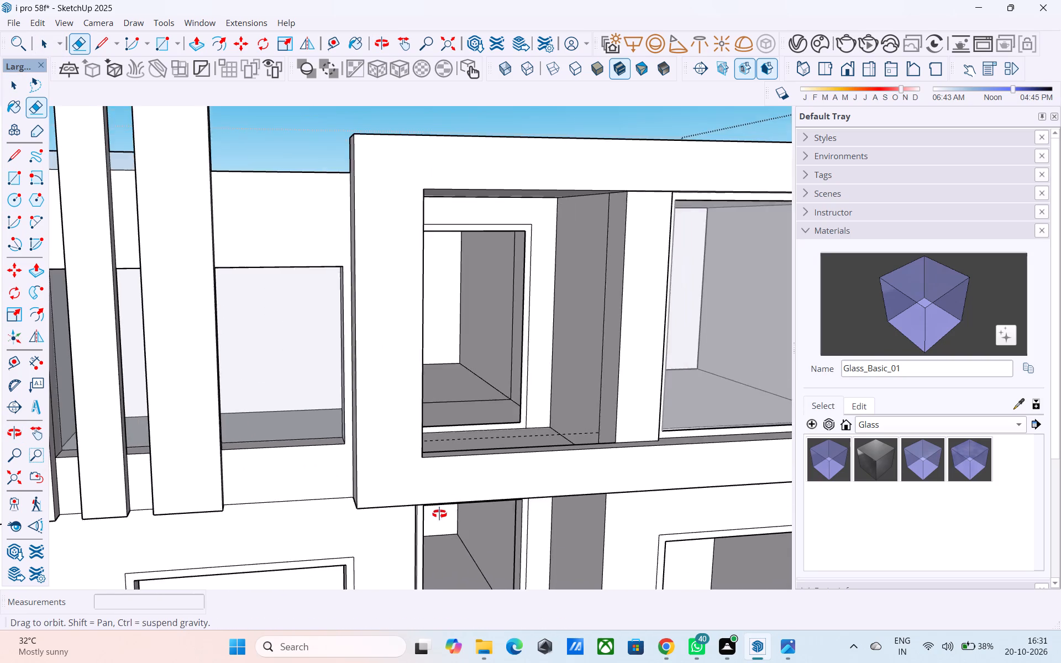
middle_drag(439, 514, 243, 473)
scroll(232, 451, down, 10)
middle_drag(375, 457, 360, 430)
scroll(324, 411, up, 8)
drag(239, 385, 233, 386)
click(232, 386)
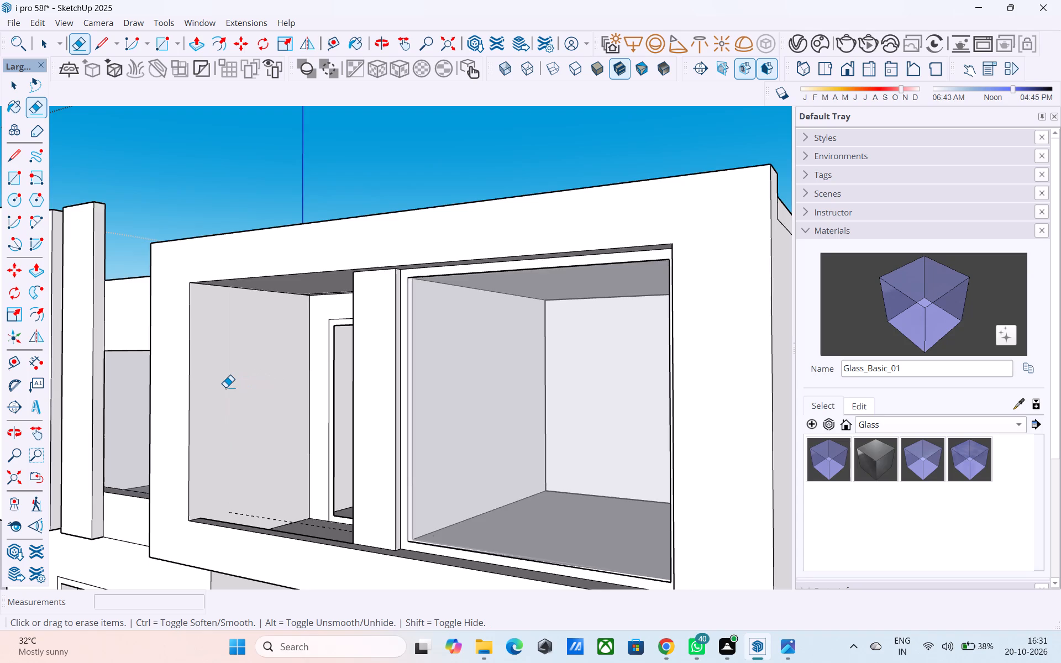
Erase the outer side and top edges of the opening outline in the larger window recess of the projecting façade frame.
scroll(224, 390, down, 5)
scroll(233, 444, down, 2)
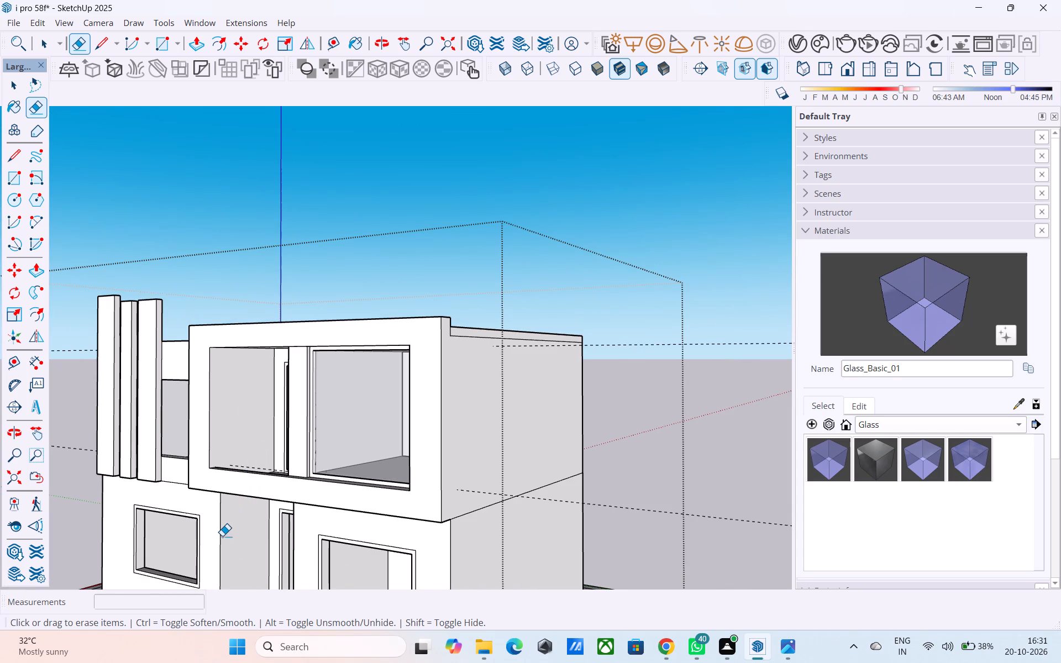
scroll(206, 529, down, 3)
middle_drag(201, 527, 378, 352)
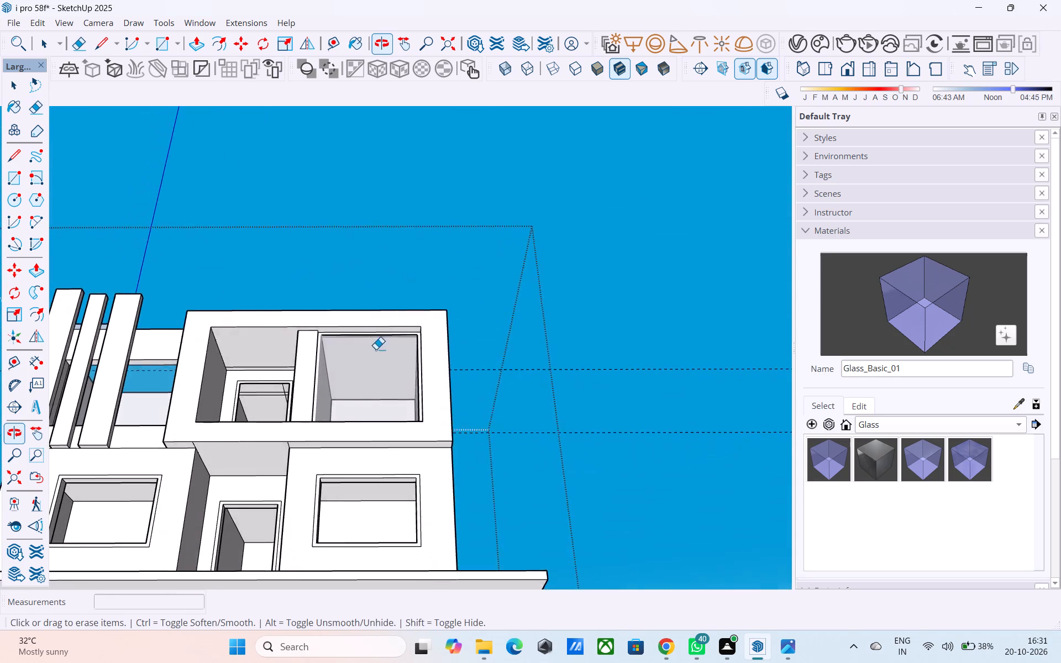
scroll(366, 341, up, 6)
middle_drag(344, 356, 313, 351)
click(319, 392)
scroll(316, 372, down, 1)
middle_drag(316, 373, 313, 381)
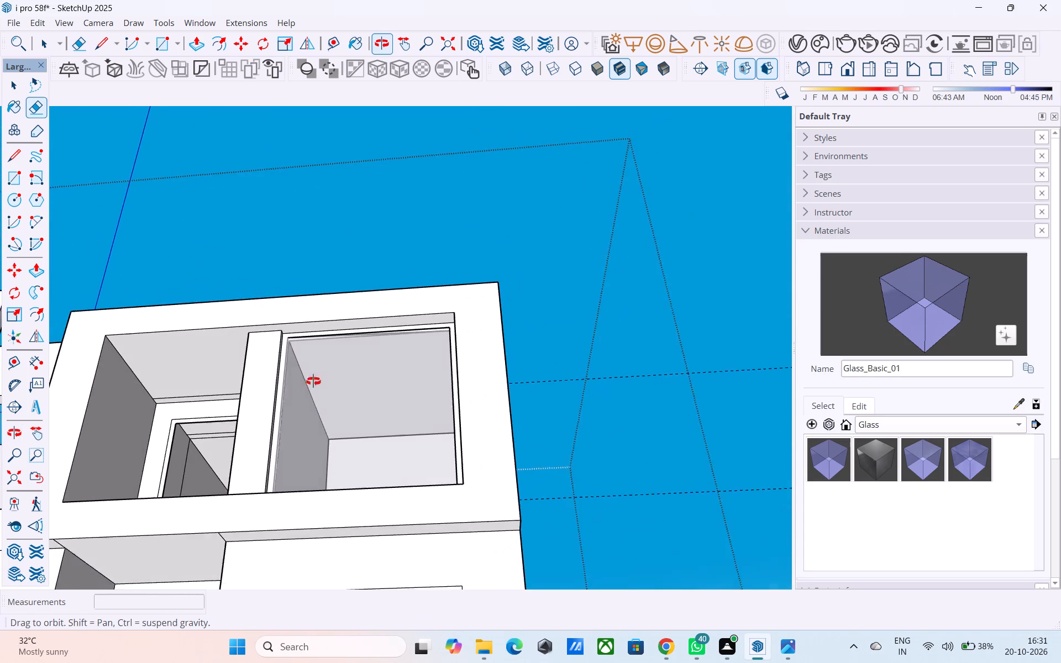
middle_drag(313, 381, 245, 458)
shift+middle_drag(345, 381, 287, 417)
scroll(288, 404, up, 10)
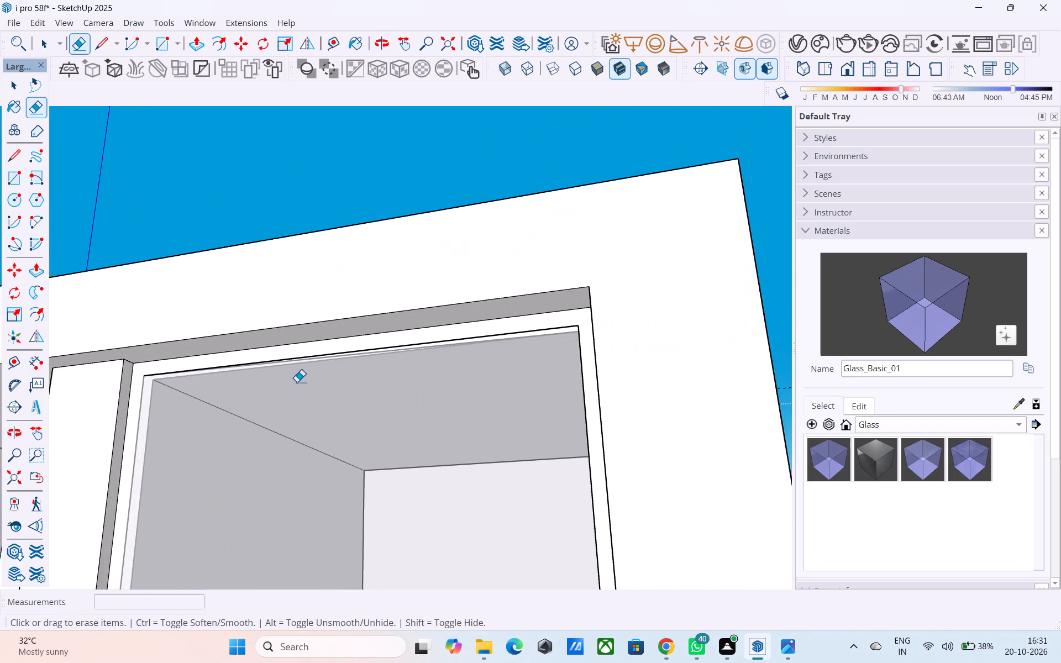
middle_drag(296, 382, 476, 286)
key(space)
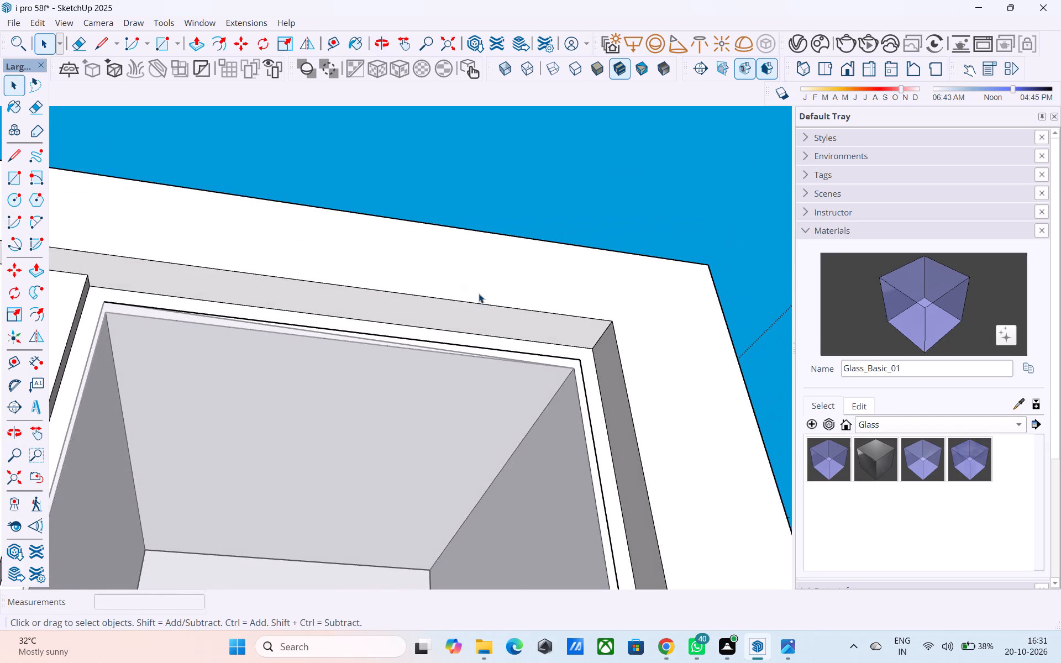
scroll(479, 293, down, 1)
key(e)
click(577, 369)
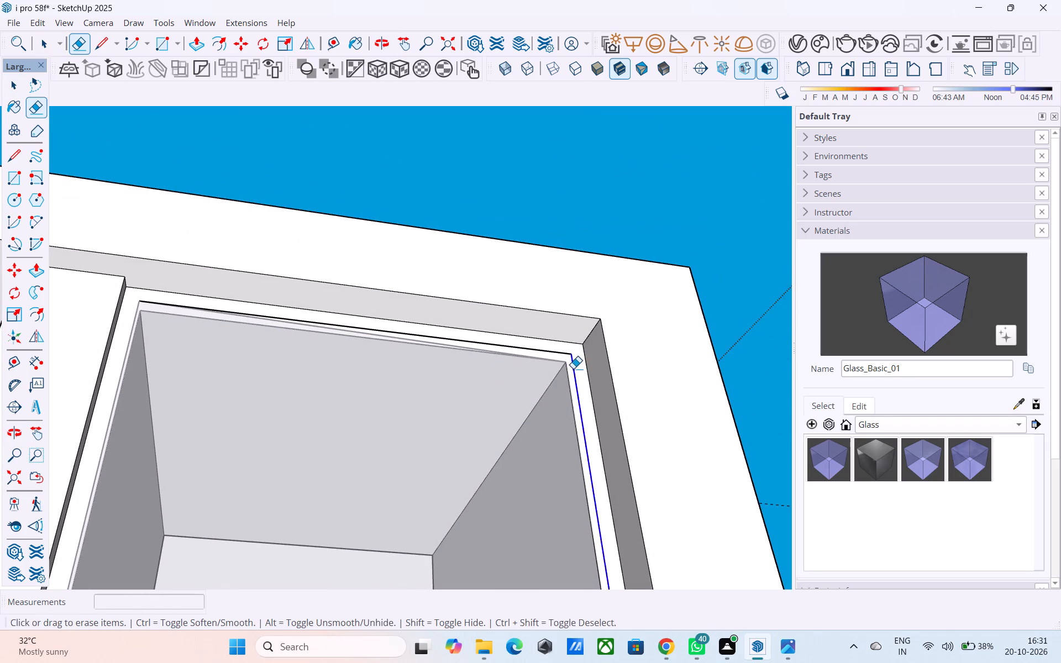
click(567, 352)
Delete the leftover wall face covering the larger window opening in the projecting façade frame.
scroll(470, 373, down, 5)
key(space)
click(379, 433)
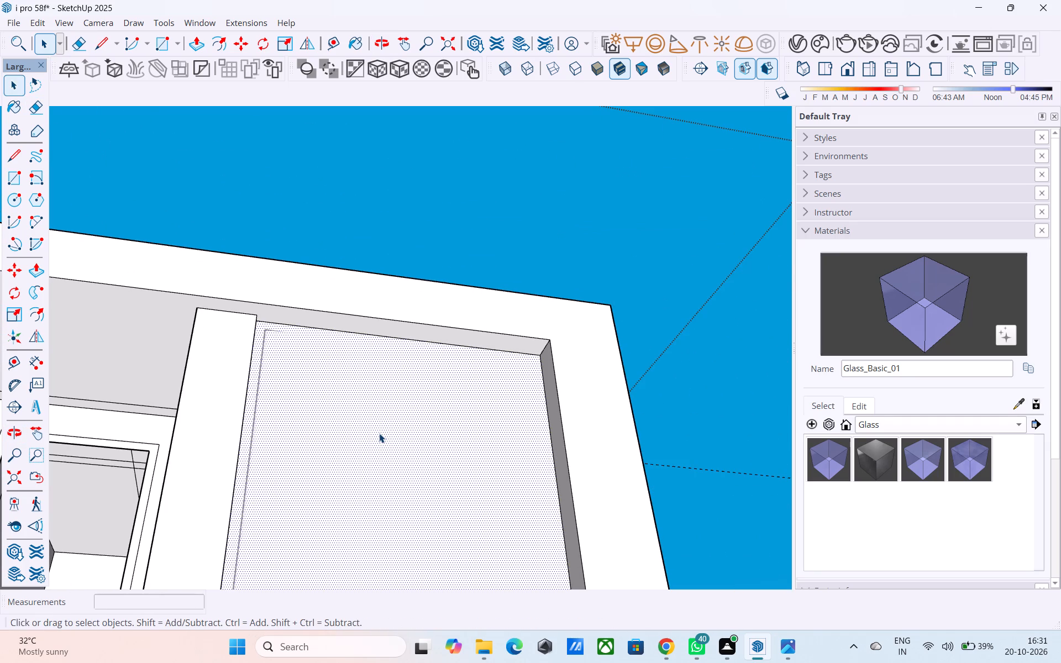
key(Delete)
Erase the leftover edges along the recess's top surface and the dividing post's side face around the larger window.
middle_drag(377, 428, 235, 495)
scroll(292, 398, up, 5)
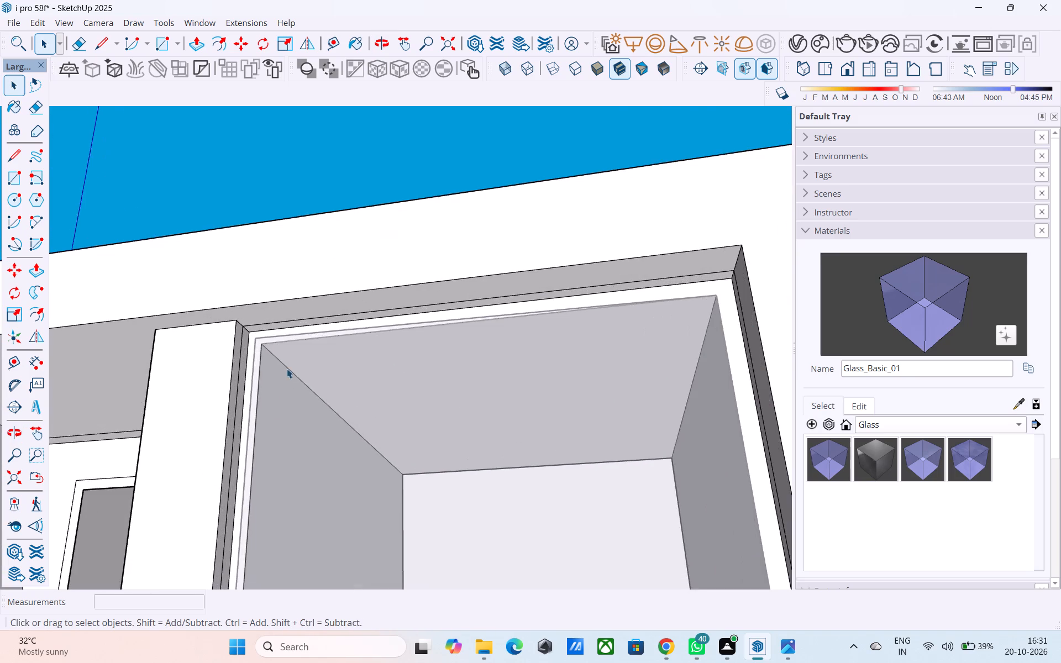
scroll(272, 354, up, 6)
key(e)
click(239, 307)
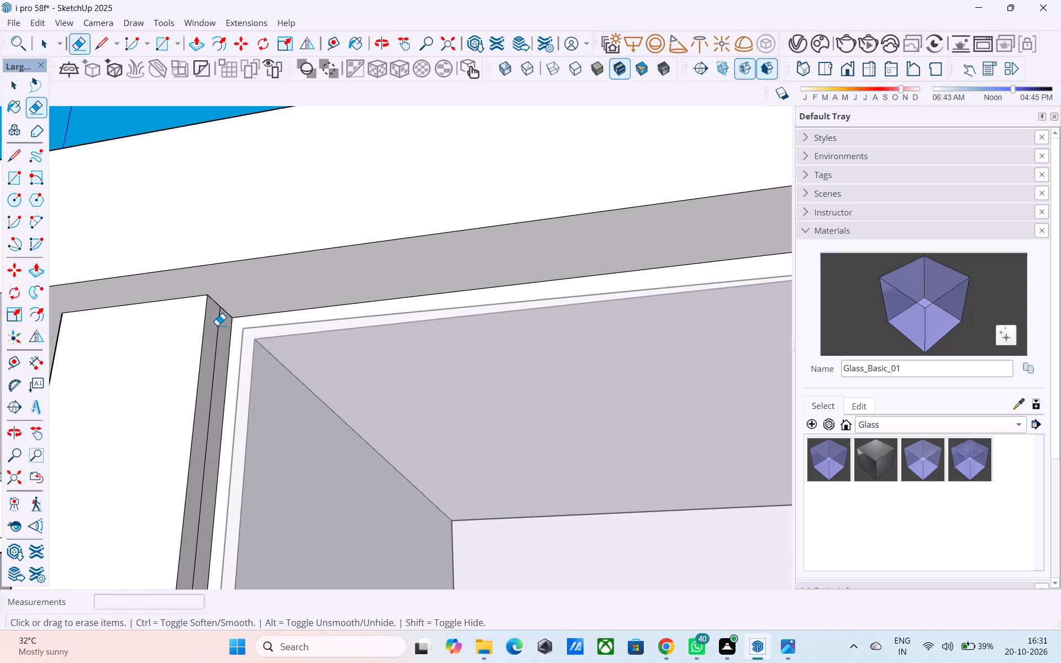
click(217, 325)
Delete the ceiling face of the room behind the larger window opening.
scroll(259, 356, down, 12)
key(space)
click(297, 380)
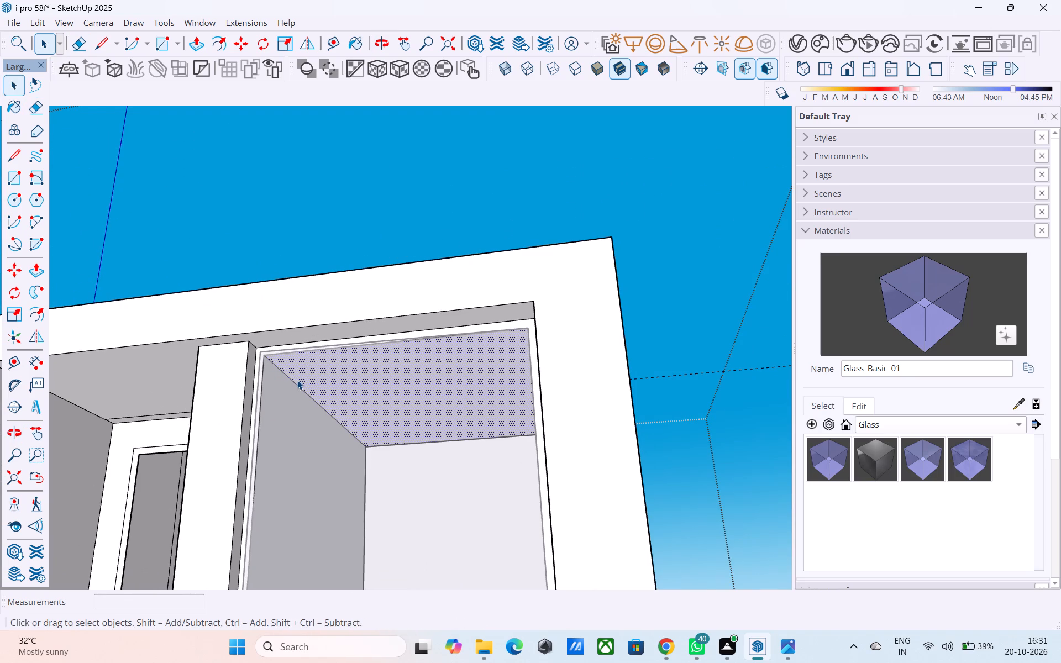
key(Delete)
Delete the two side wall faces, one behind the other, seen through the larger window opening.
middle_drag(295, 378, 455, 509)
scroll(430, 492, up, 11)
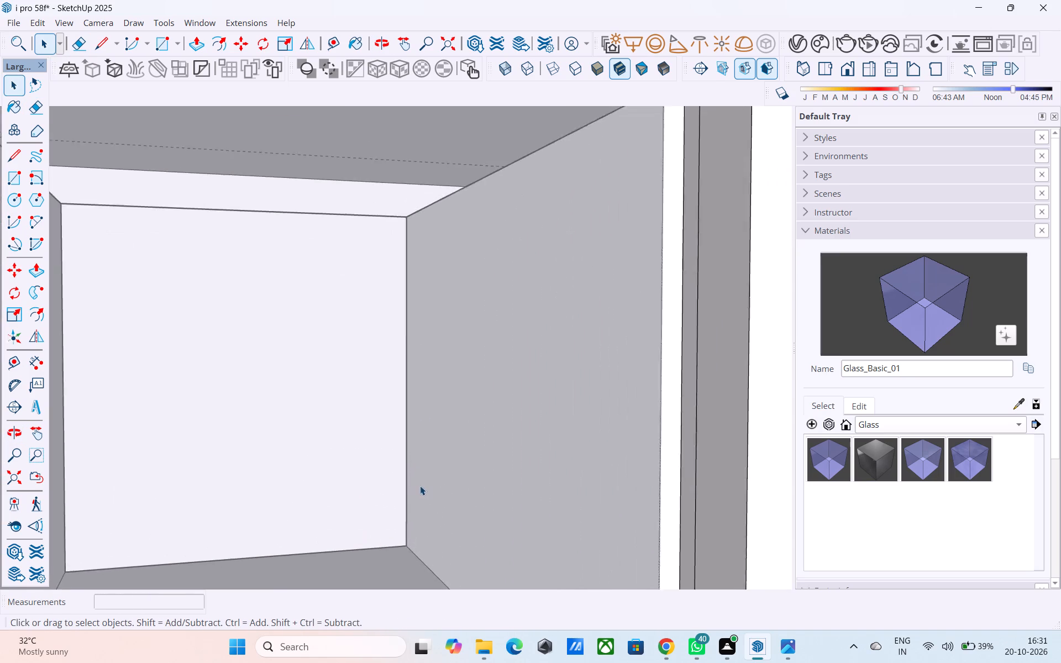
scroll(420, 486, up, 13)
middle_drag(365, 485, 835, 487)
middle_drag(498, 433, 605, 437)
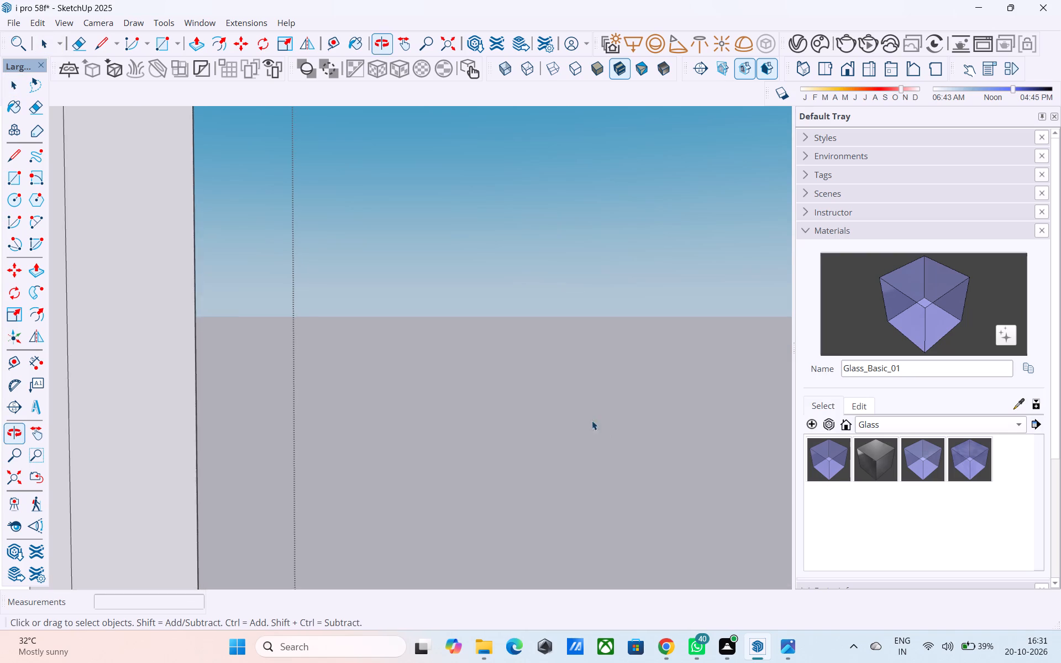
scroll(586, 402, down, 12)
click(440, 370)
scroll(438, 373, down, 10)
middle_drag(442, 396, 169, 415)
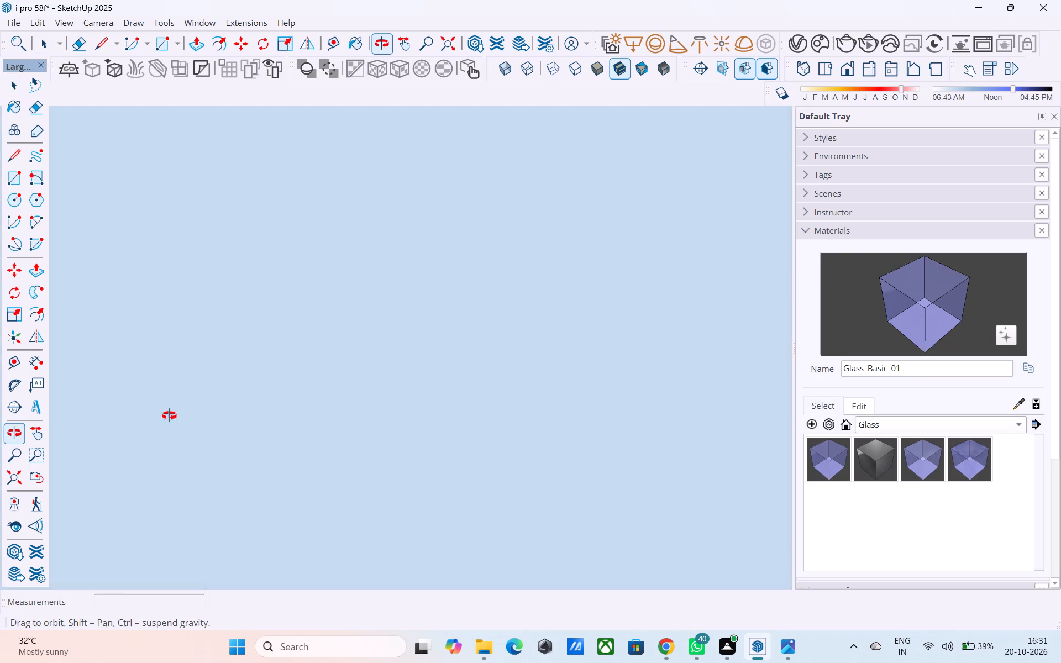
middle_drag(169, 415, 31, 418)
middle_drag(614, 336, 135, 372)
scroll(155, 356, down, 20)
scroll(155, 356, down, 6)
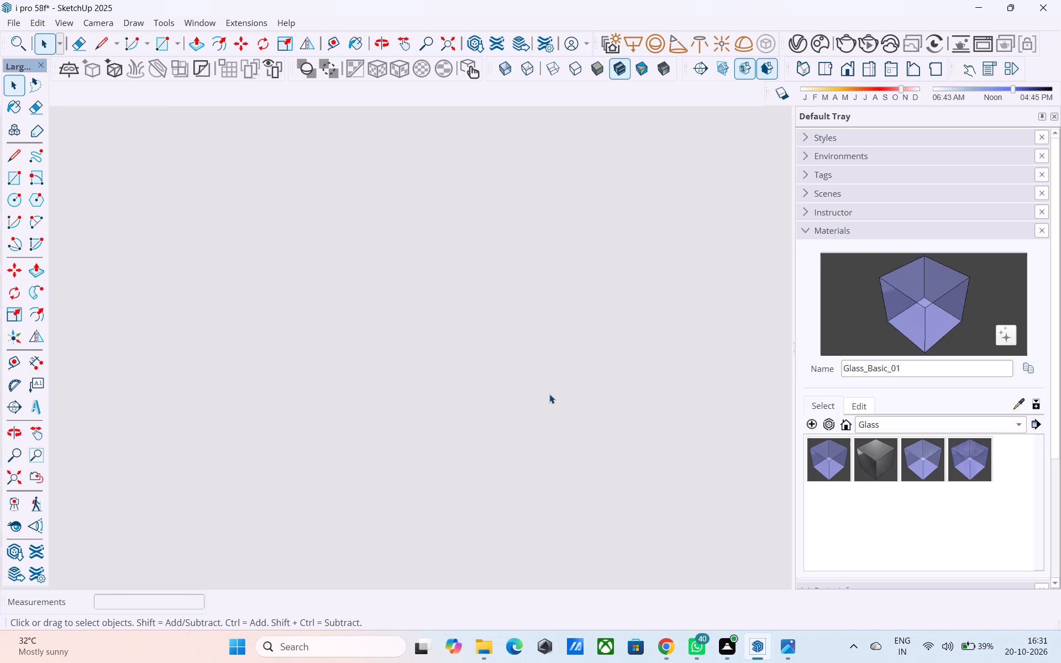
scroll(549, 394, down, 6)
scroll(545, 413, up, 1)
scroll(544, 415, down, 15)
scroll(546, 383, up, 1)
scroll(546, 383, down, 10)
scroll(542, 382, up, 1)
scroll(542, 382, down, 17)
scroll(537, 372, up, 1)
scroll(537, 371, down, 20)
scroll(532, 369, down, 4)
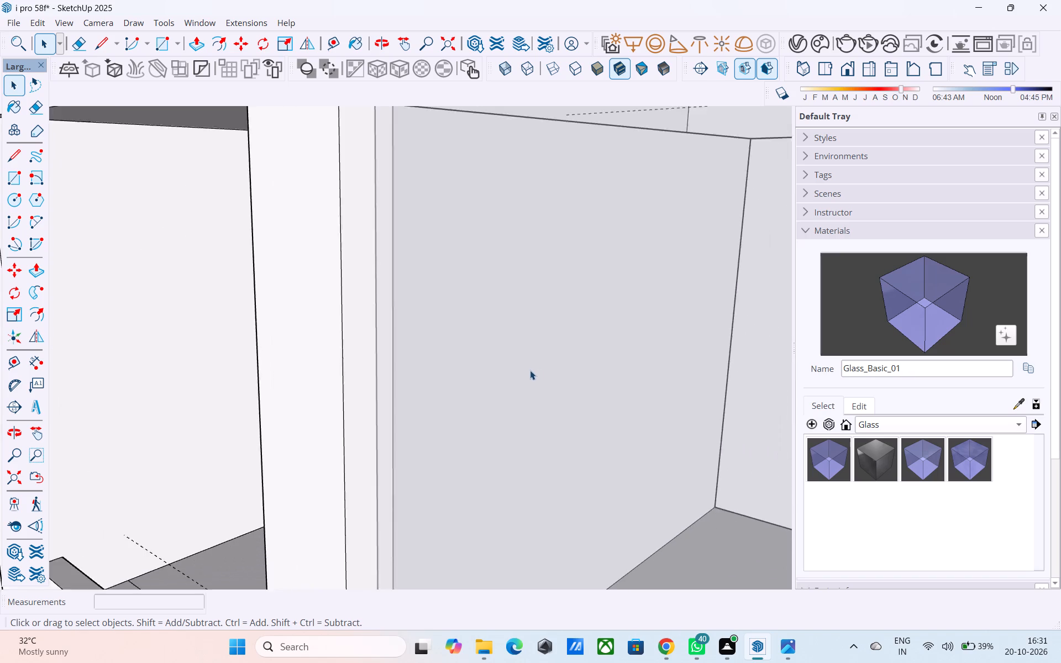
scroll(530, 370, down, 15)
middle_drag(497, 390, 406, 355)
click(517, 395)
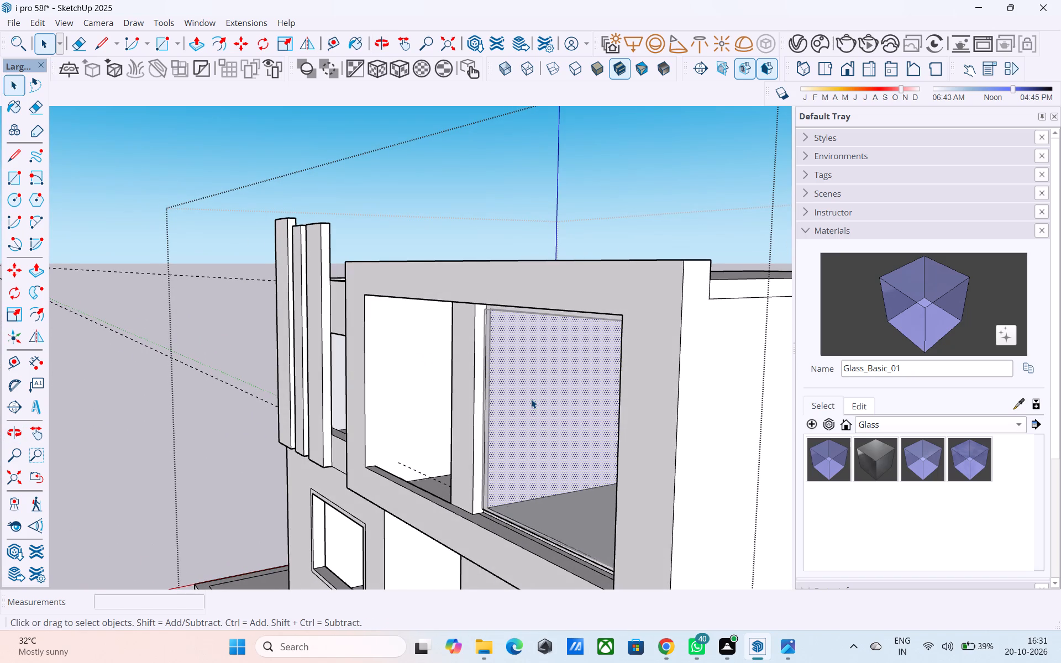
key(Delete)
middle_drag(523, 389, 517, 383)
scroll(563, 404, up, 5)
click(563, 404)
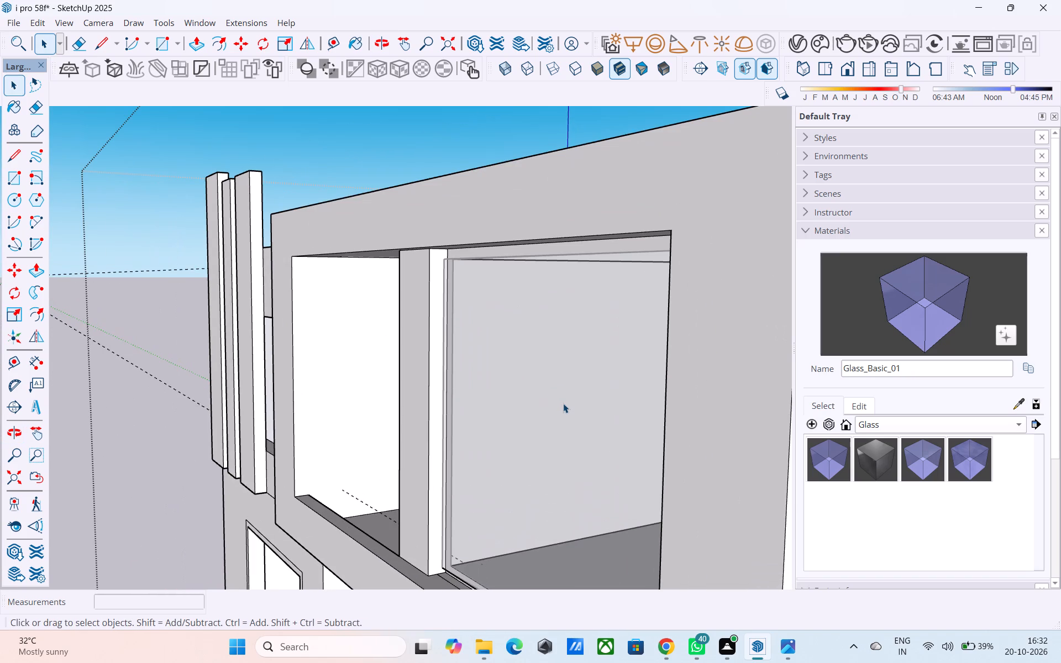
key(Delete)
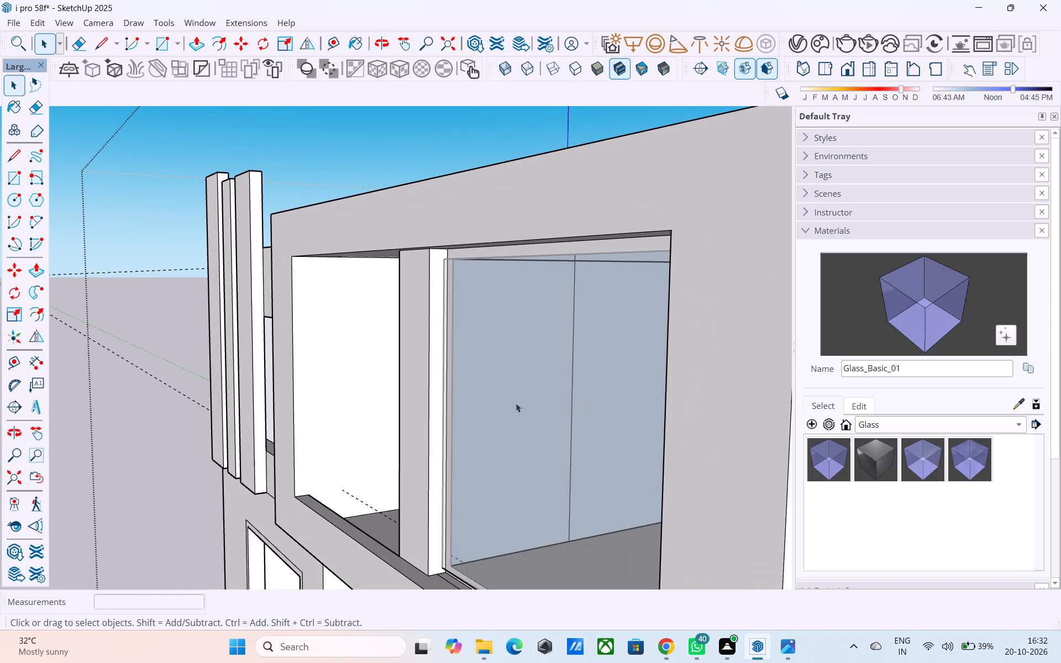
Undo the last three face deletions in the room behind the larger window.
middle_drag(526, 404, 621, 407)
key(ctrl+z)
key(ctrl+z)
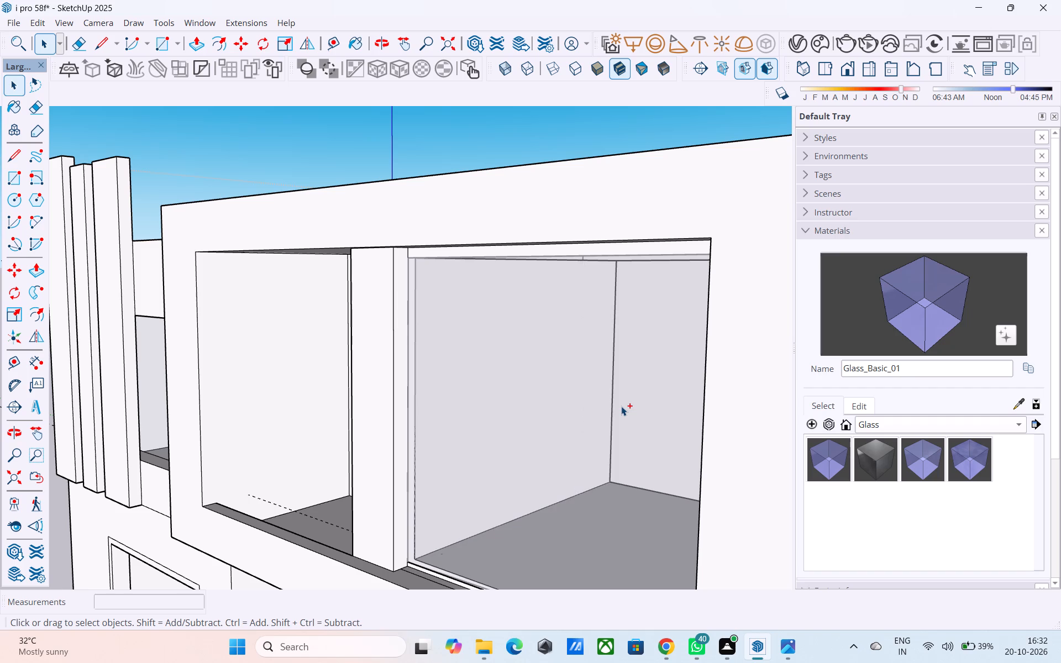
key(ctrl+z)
Paint the room's side wall behind the larger window with the Default material from the In Model collection.
middle_drag(617, 404, 676, 306)
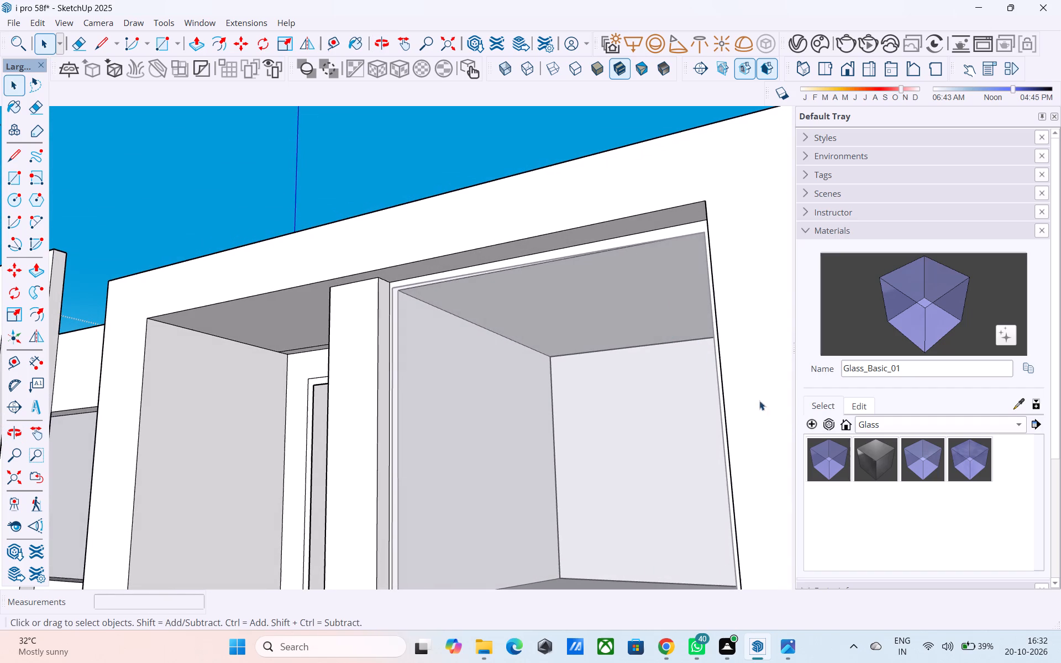
scroll(405, 294, up, 2)
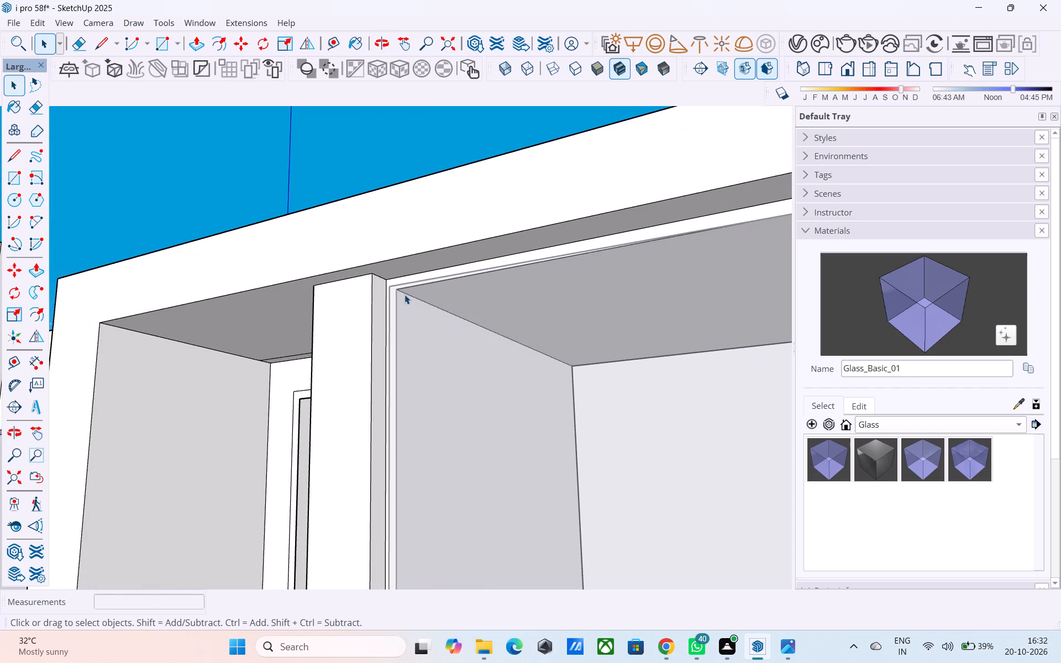
scroll(405, 294, down, 1)
click(868, 421)
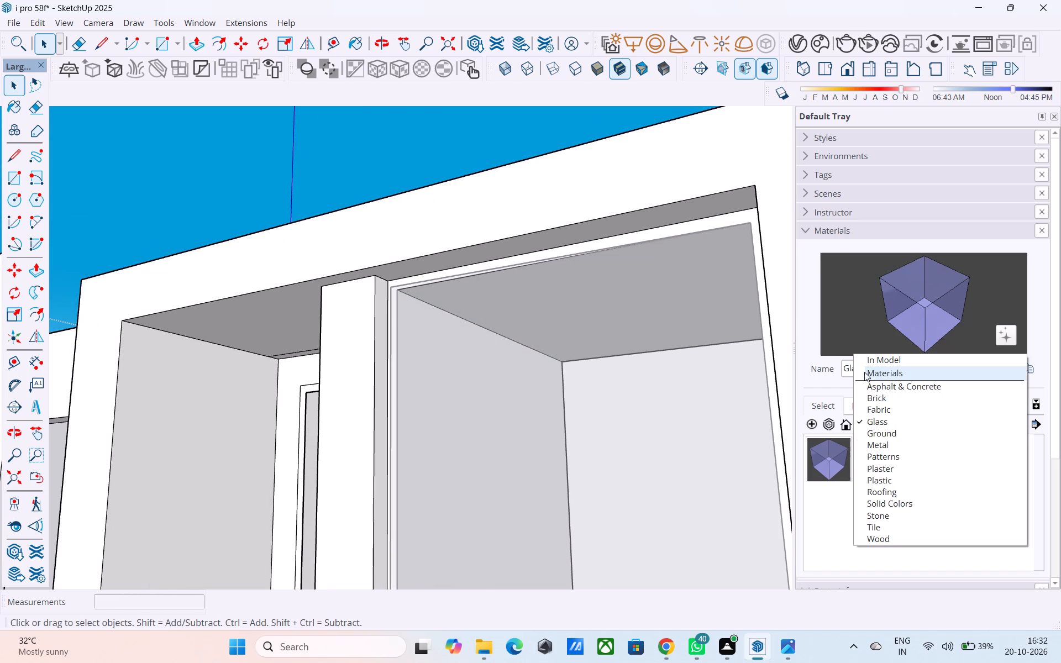
click(864, 362)
click(832, 447)
click(538, 359)
click(524, 369)
key(space)
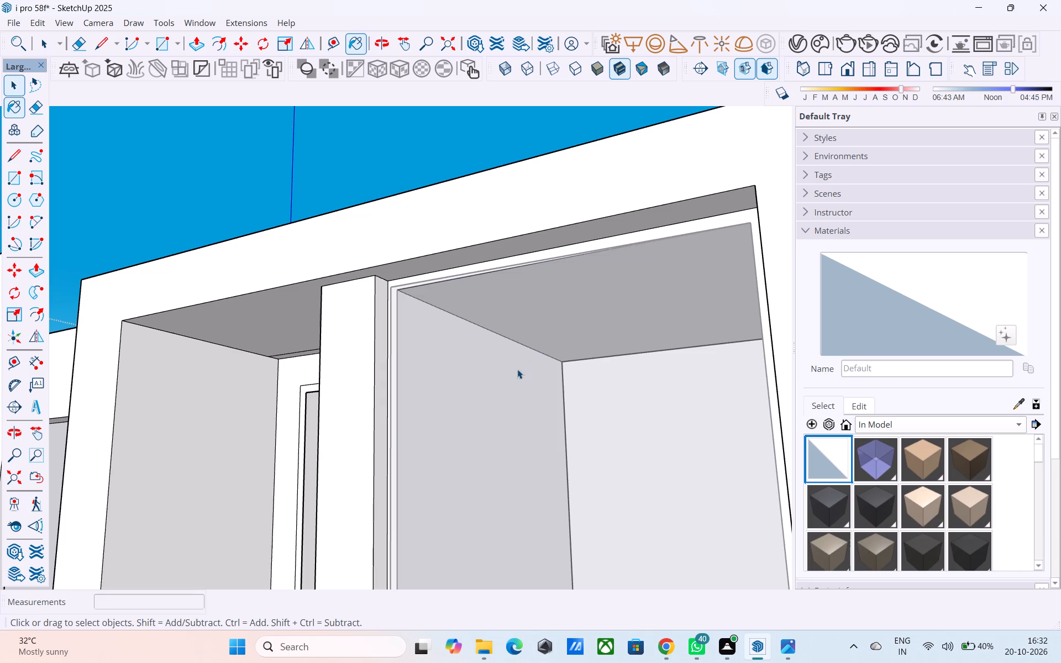
Leave the wall group and erase the leftover outline edges beside the dividing post and along the top of the larger window.
scroll(405, 292, up, 18)
middle_drag(374, 281, 366, 283)
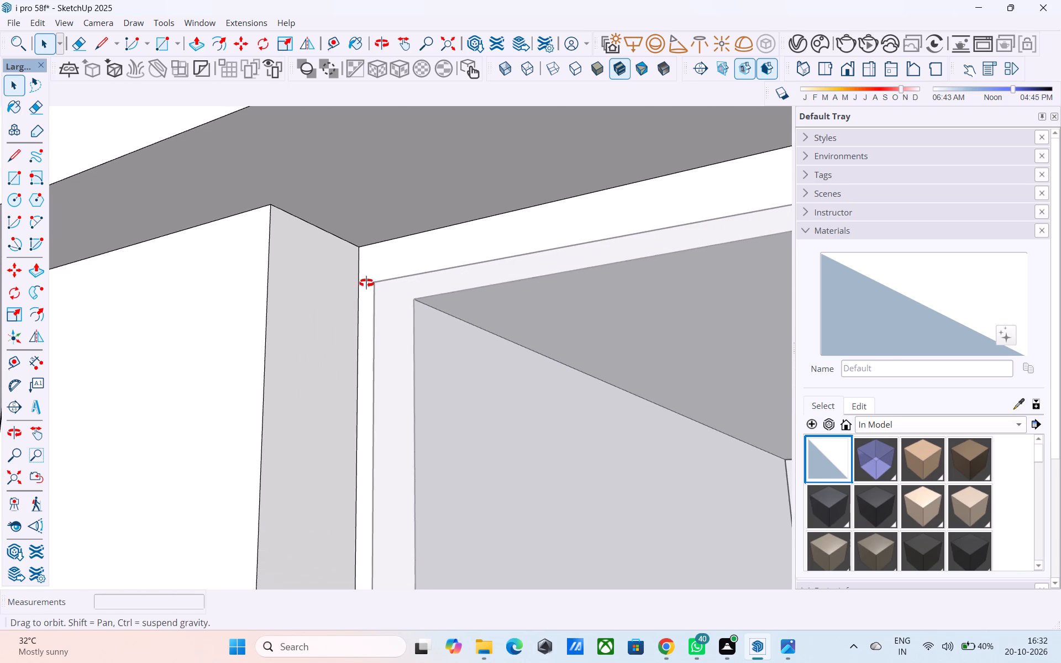
middle_drag(366, 283, 286, 301)
click(364, 293)
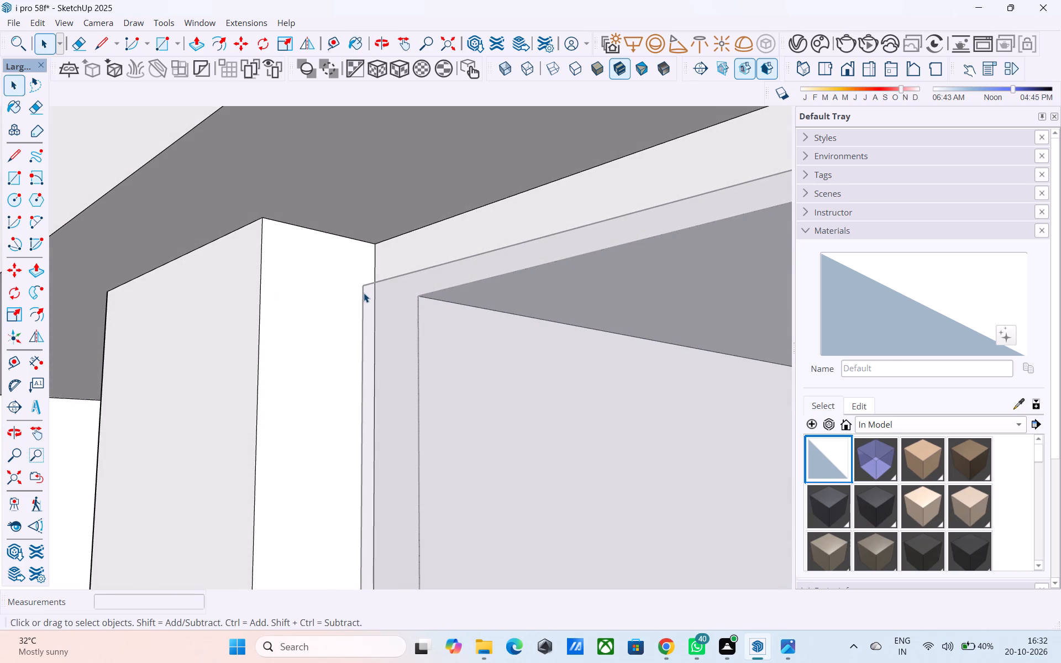
key(e)
drag(364, 291, 360, 305)
scroll(356, 300, down, 5)
middle_drag(356, 300, 362, 305)
key(space)
scroll(363, 304, down, 20)
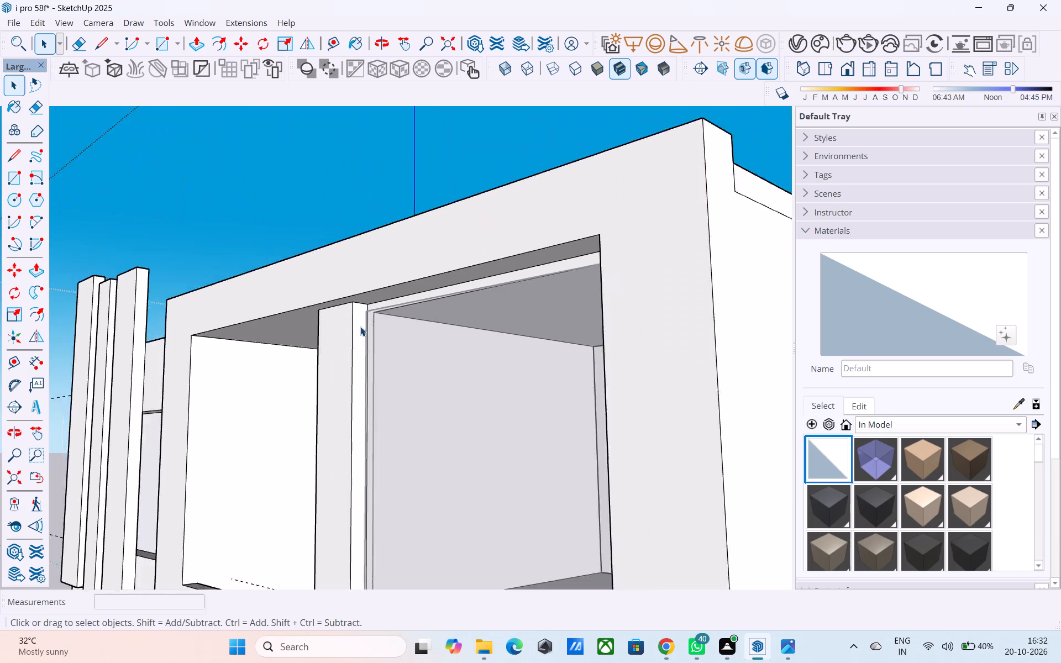
scroll(360, 327, down, 7)
click(239, 172)
scroll(354, 313, up, 12)
middle_drag(359, 339, 330, 348)
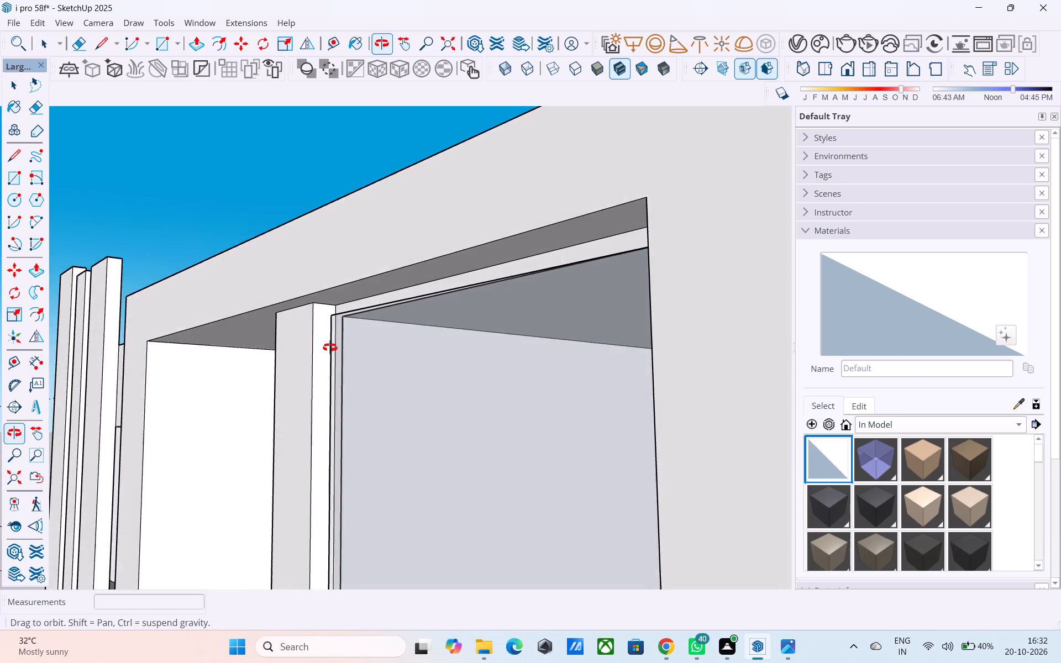
middle_drag(330, 348, 330, 349)
scroll(332, 345, up, 5)
key(e)
scroll(329, 336, up, 4)
drag(343, 297, 332, 294)
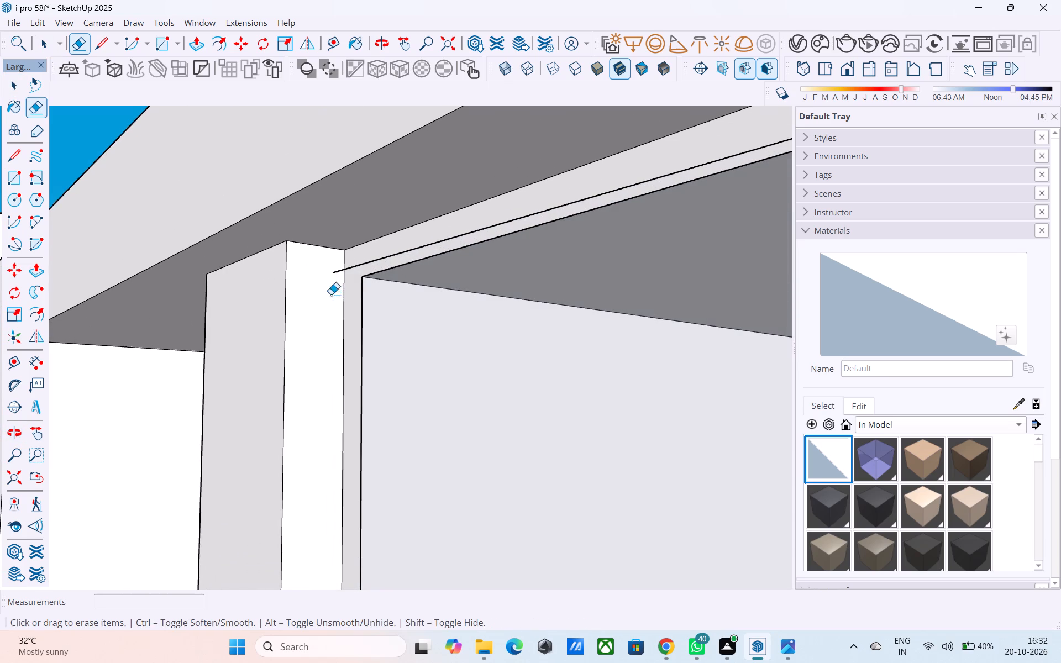
click(330, 274)
click(332, 273)
click(336, 272)
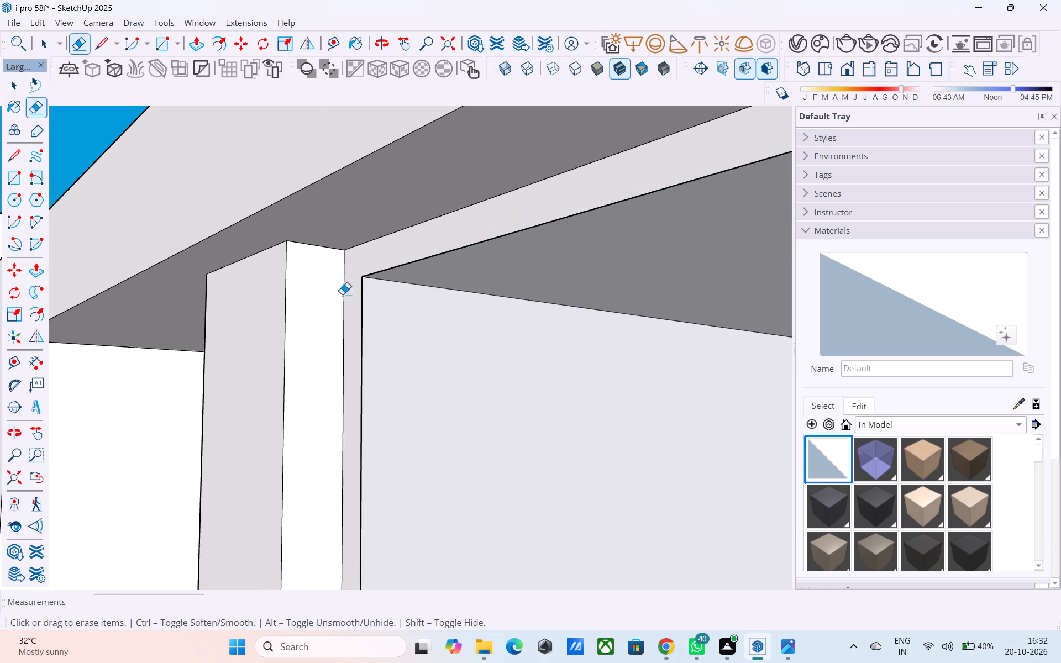
Examine the larger window's upper corner beside the dividing post from several angles for remaining stray edges.
scroll(296, 298, down, 10)
middle_drag(319, 339, 479, 254)
scroll(476, 254, up, 4)
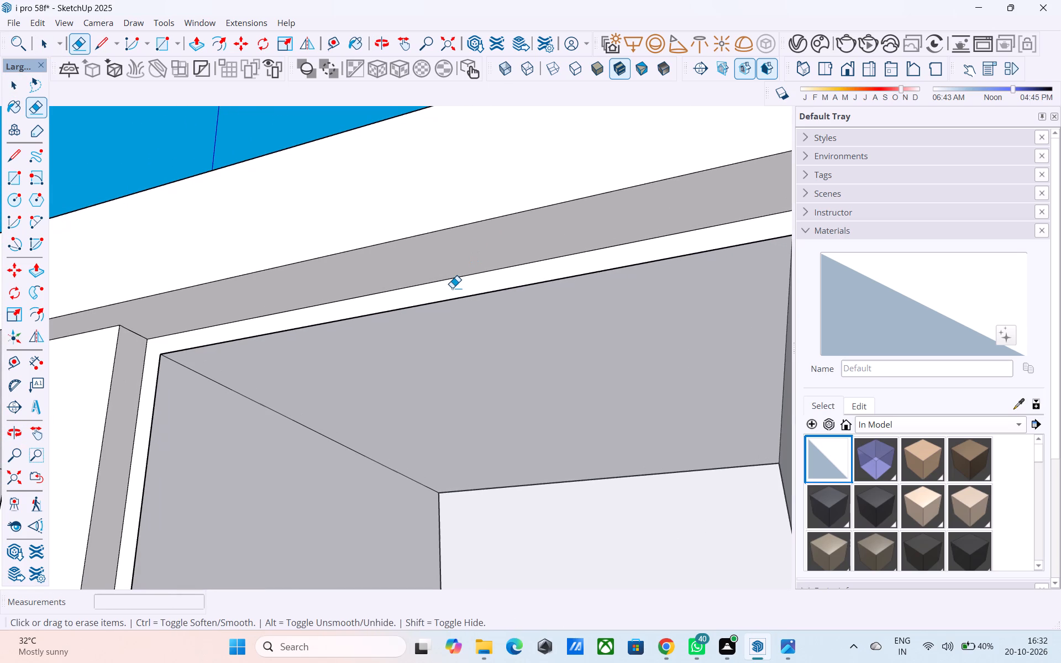
middle_drag(454, 291, 448, 278)
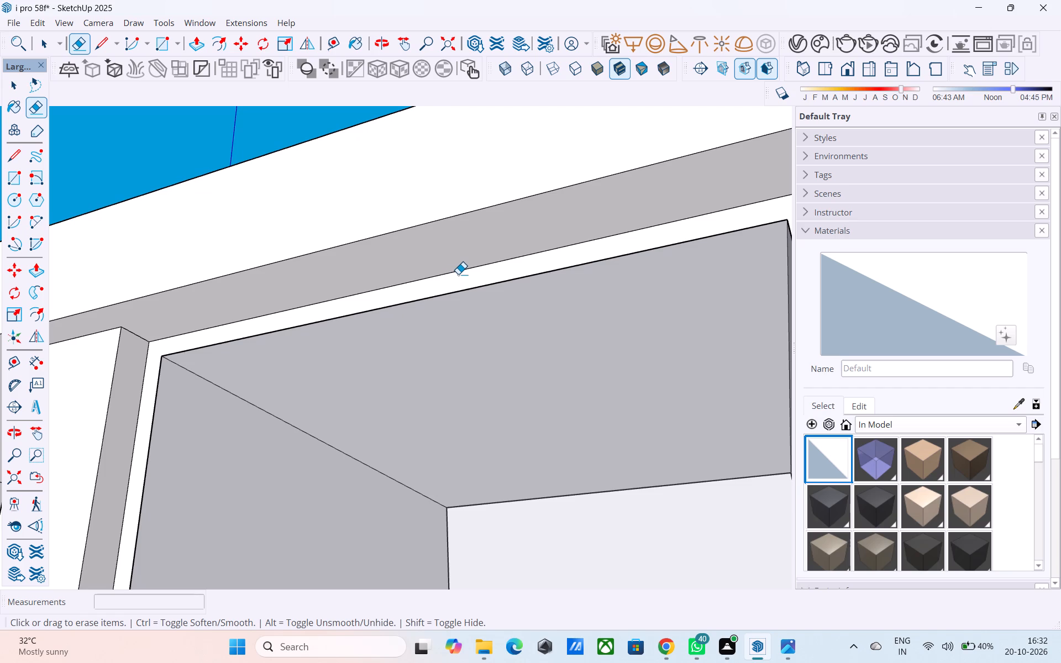
scroll(458, 274, down, 1)
middle_drag(458, 277, 267, 282)
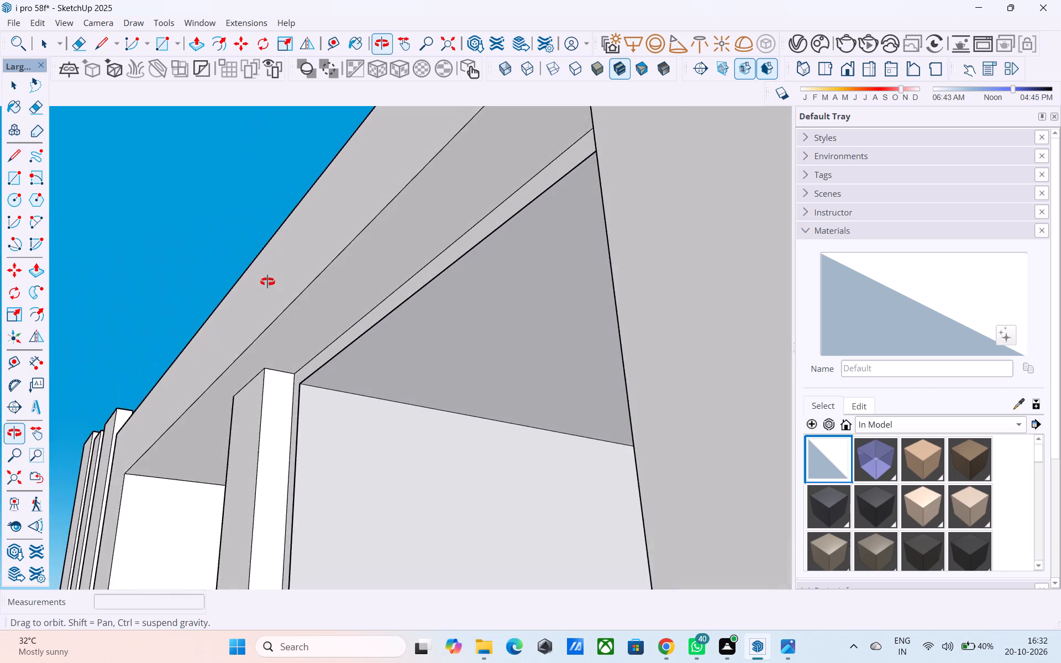
middle_drag(267, 282, 268, 283)
scroll(307, 368, up, 9)
middle_drag(314, 376, 233, 362)
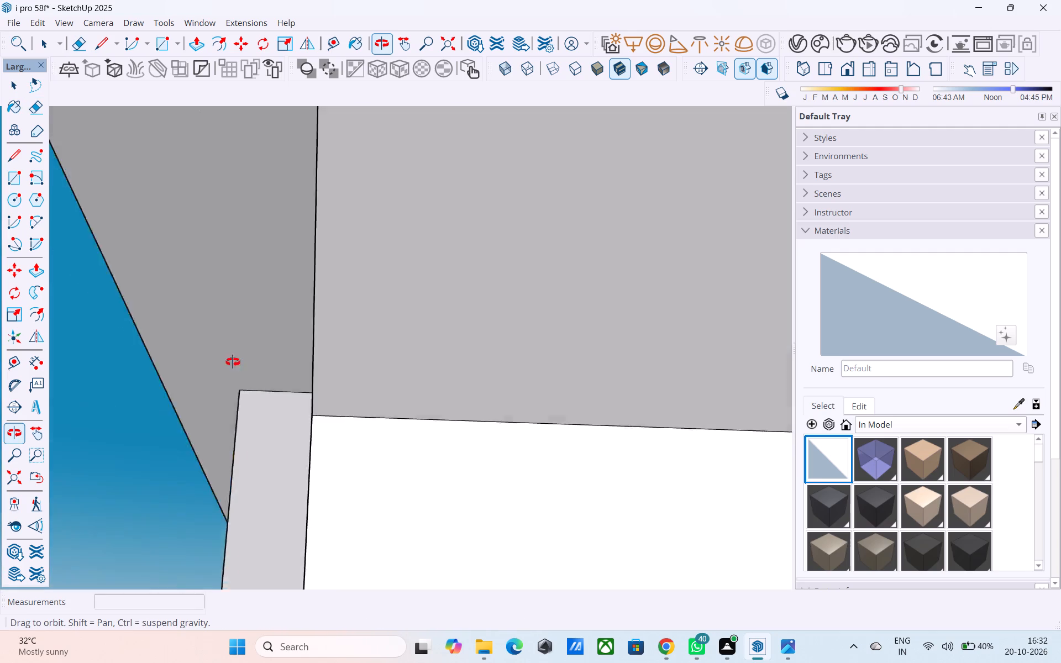
middle_drag(233, 362, 449, 346)
scroll(455, 324, down, 17)
middle_drag(443, 329, 438, 344)
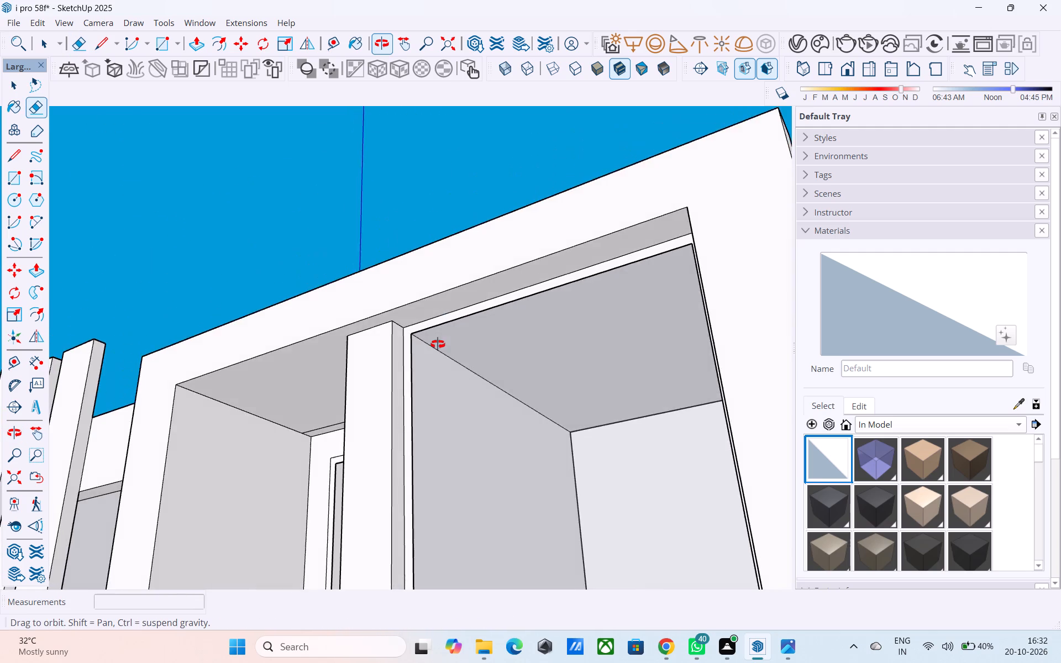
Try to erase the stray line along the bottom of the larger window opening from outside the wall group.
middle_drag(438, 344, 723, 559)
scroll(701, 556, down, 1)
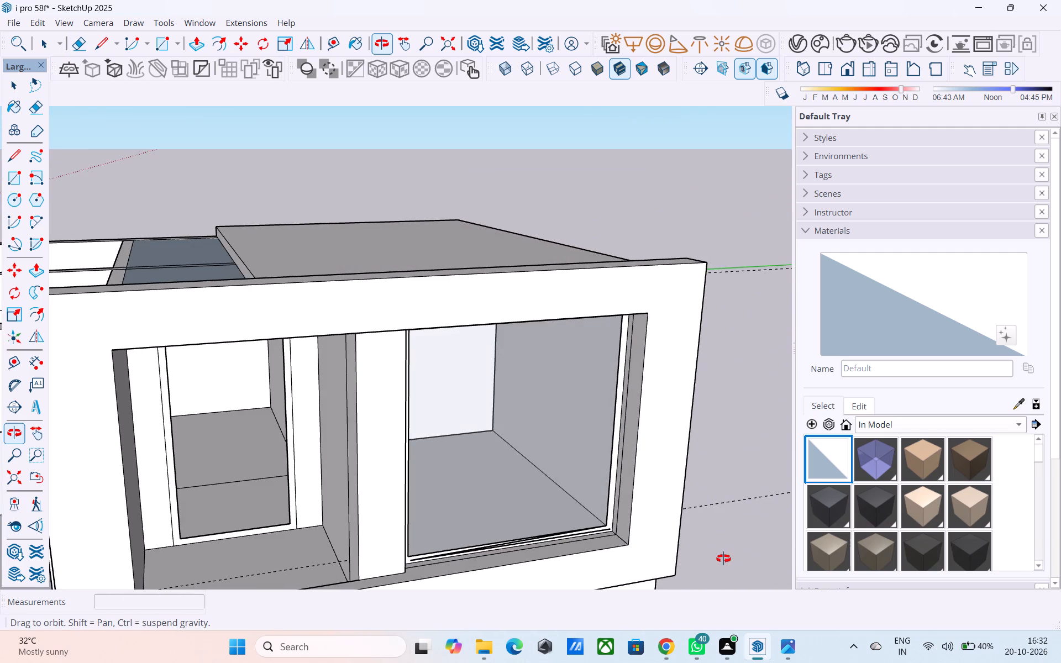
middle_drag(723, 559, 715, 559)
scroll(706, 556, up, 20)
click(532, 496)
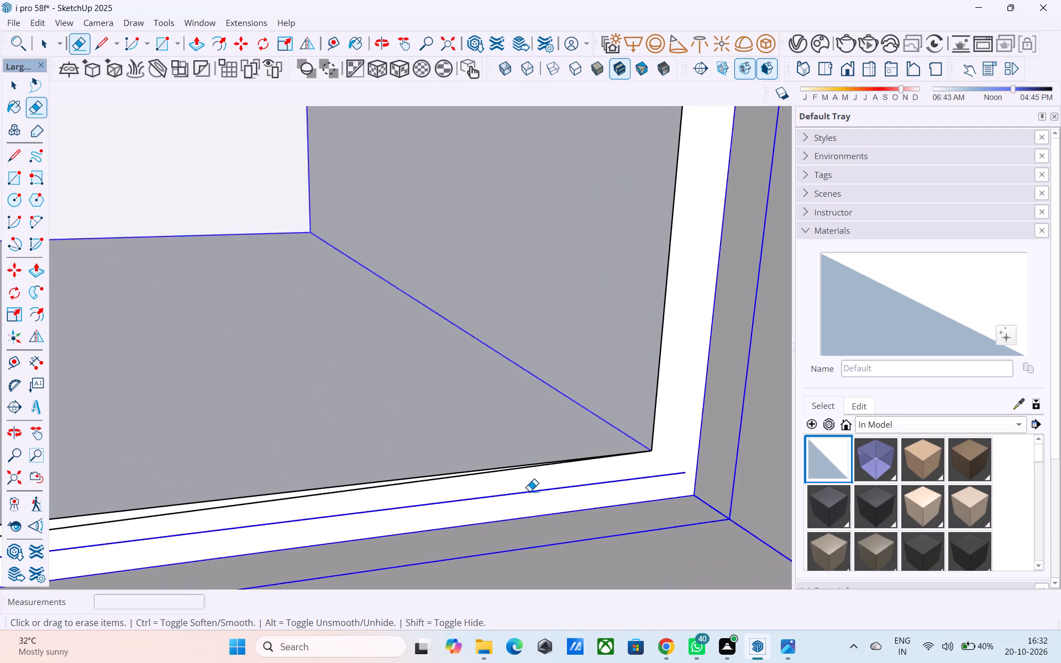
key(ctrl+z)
Delete the pane face that fills the larger window opening.
scroll(525, 480, down, 7)
scroll(524, 480, up, 1)
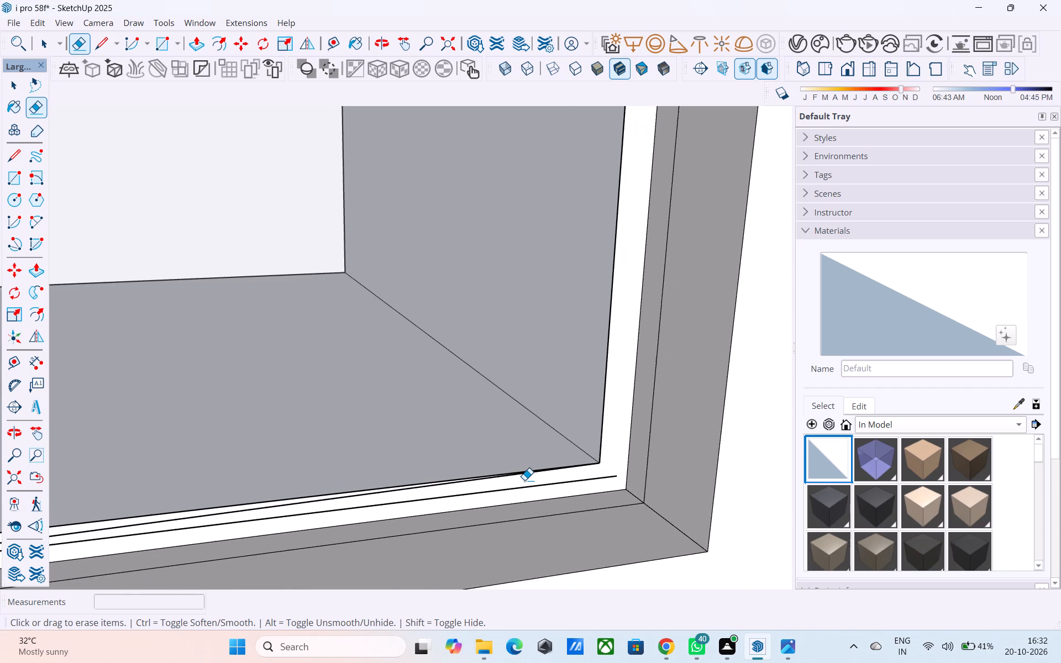
scroll(524, 480, up, 1)
key(space)
click(517, 447)
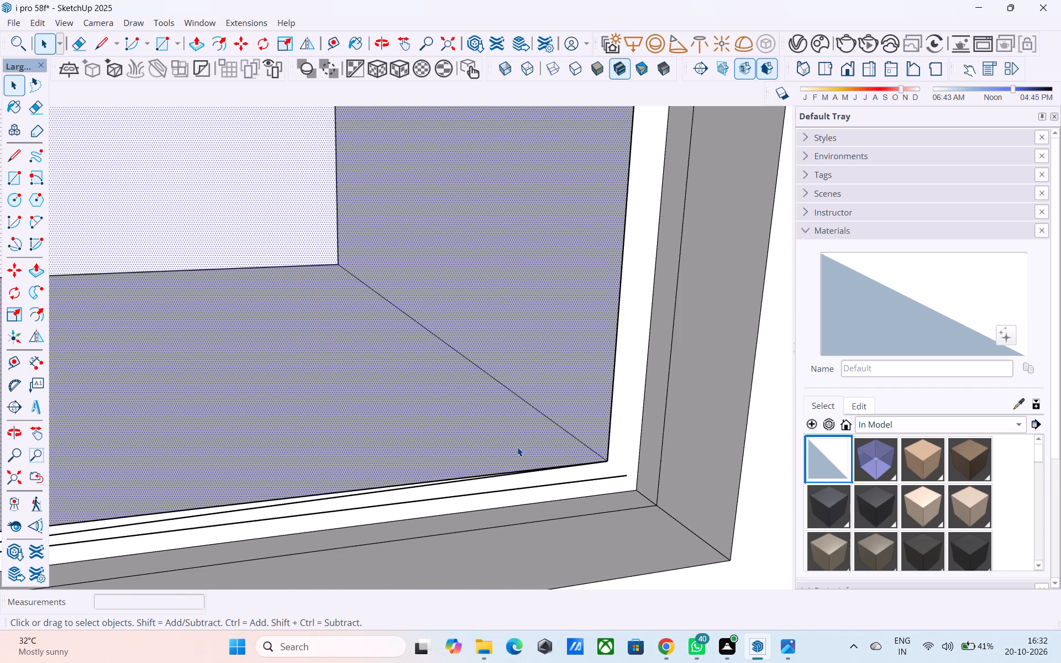
key(Delete)
Open the wall group and erase the stray edge running along the bottom of the larger window opening.
scroll(517, 446, down, 13)
key(e)
scroll(501, 484, up, 6)
scroll(180, 470, up, 5)
scroll(542, 430, down, 16)
middle_drag(591, 481, 501, 487)
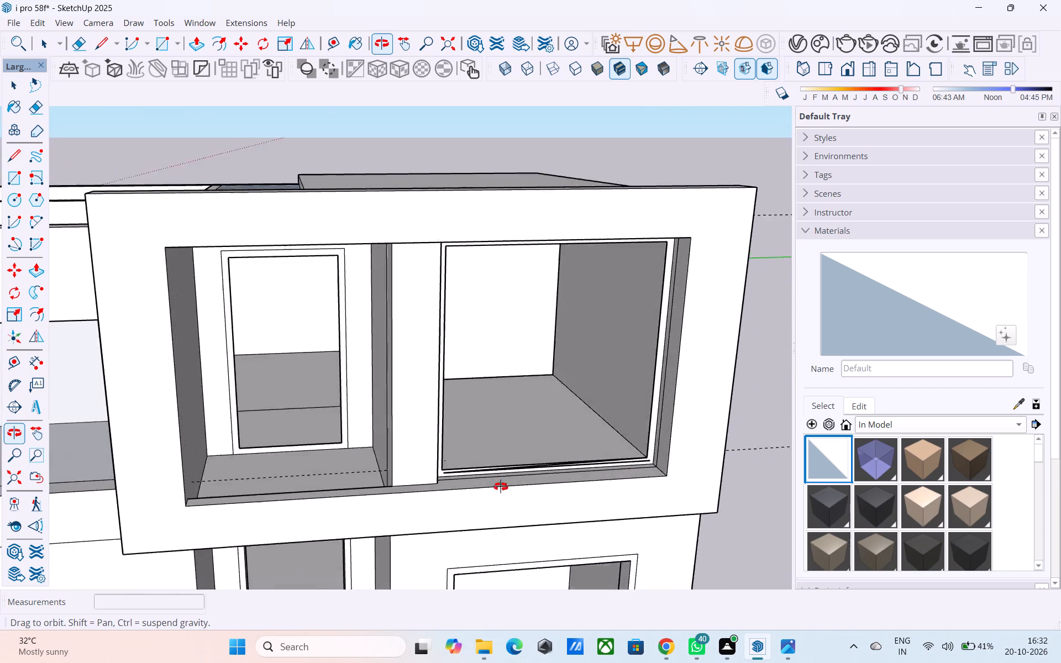
middle_drag(501, 487, 439, 491)
scroll(413, 500, up, 6)
key(space)
double_click(404, 502)
scroll(403, 493, up, 4)
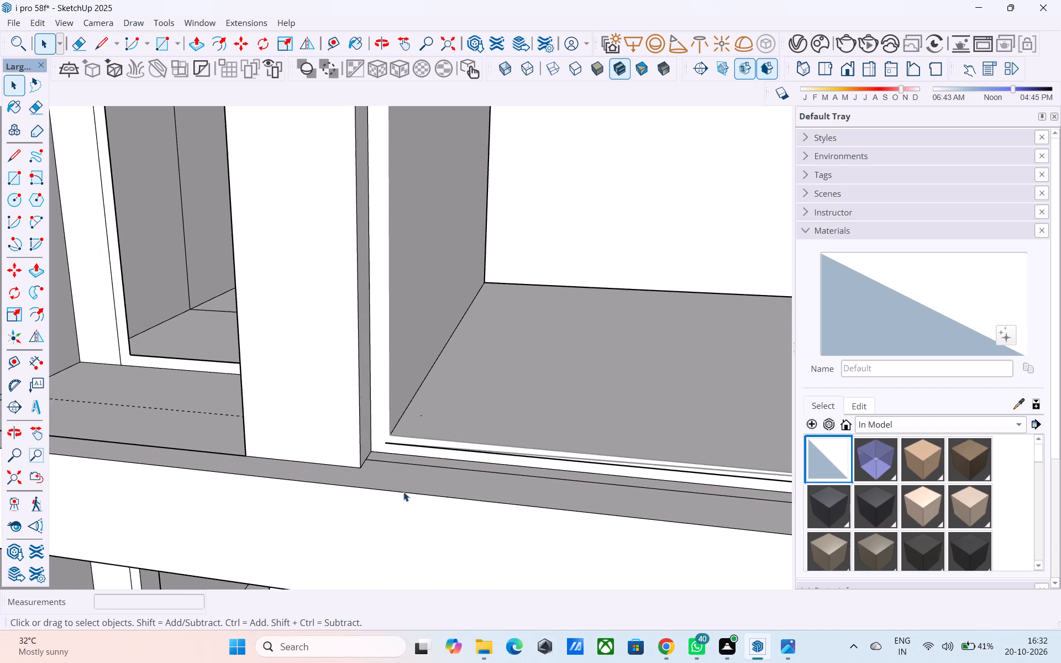
key(e)
scroll(409, 453, up, 8)
click(411, 440)
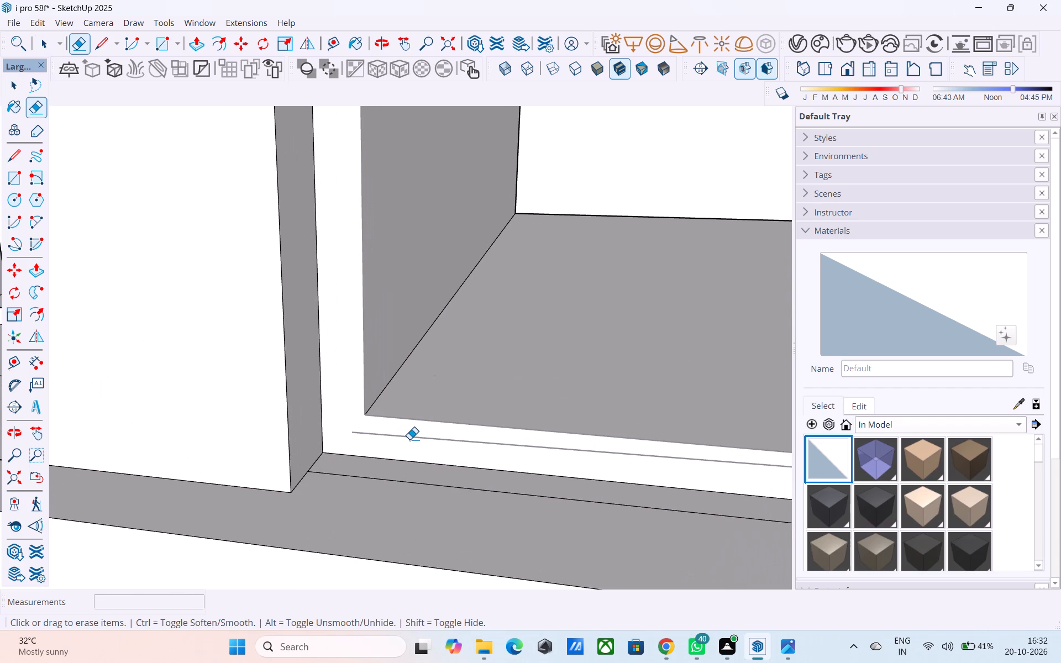
click(409, 438)
Leave the wall group and delete the leftover loose line just below the larger window opening.
scroll(409, 435, down, 20)
scroll(409, 435, down, 3)
key(space)
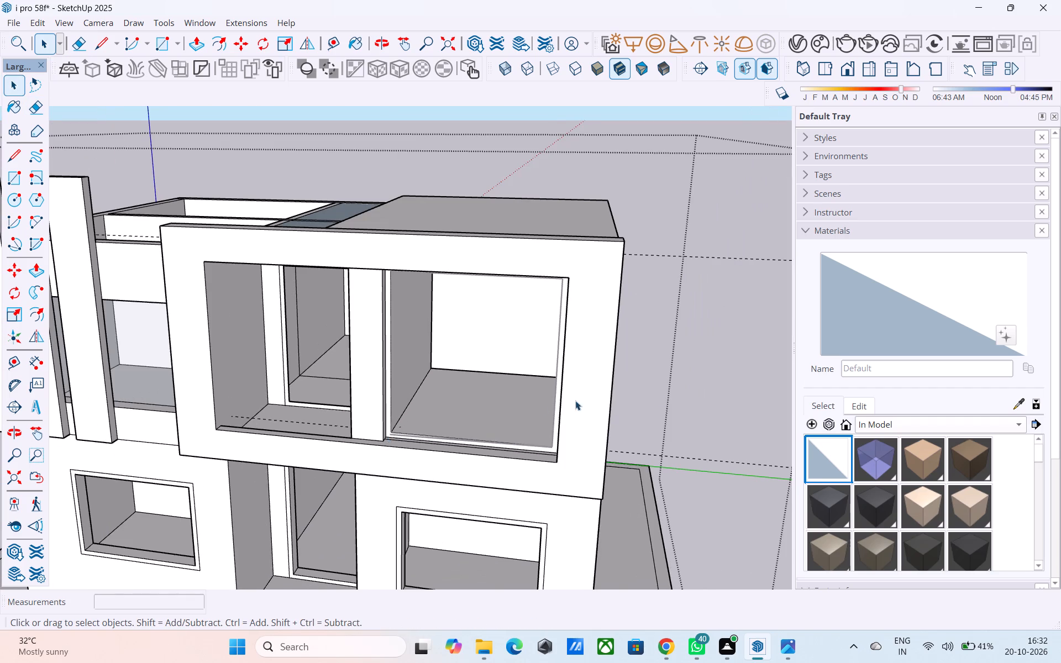
scroll(654, 351, down, 6)
click(581, 187)
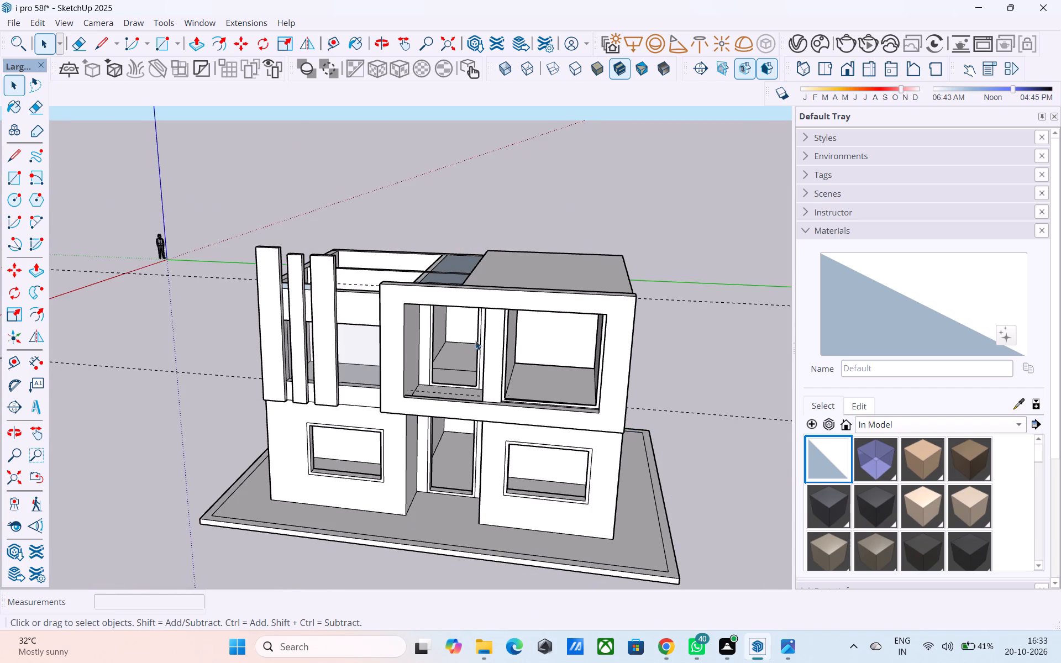
scroll(475, 340, up, 20)
click(527, 415)
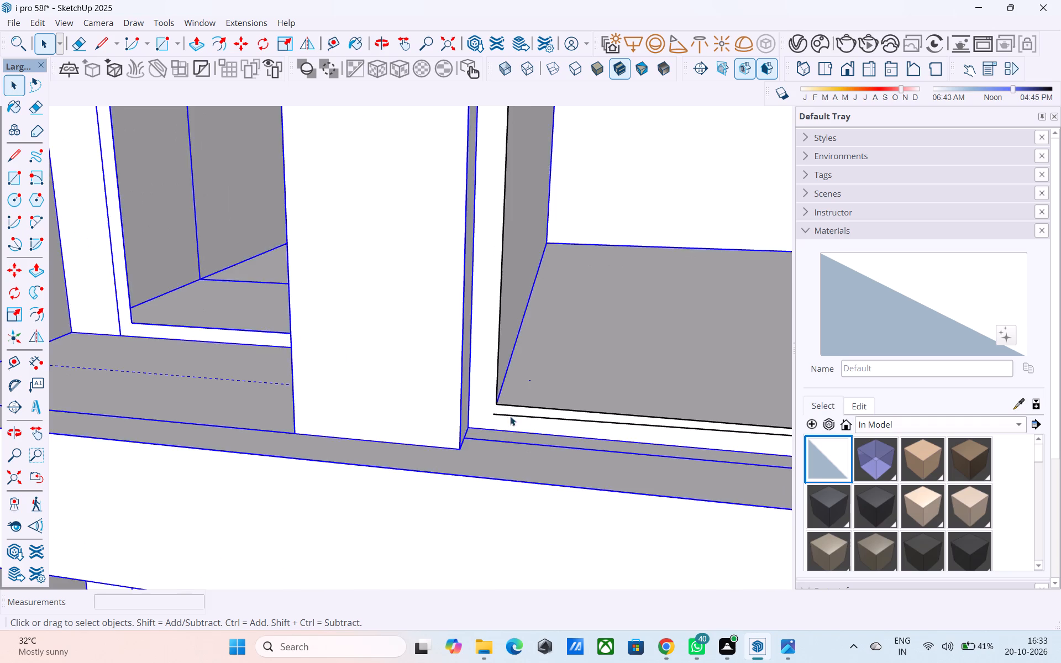
scroll(364, 429, down, 6)
scroll(533, 434, up, 5)
click(435, 422)
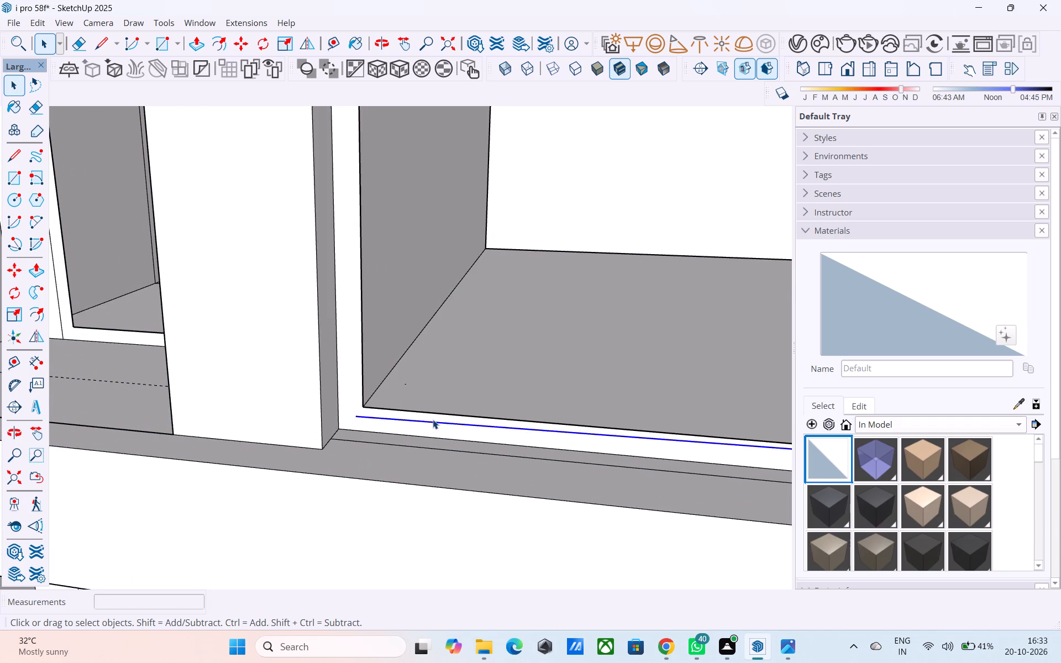
key(Delete)
scroll(355, 438, down, 2)
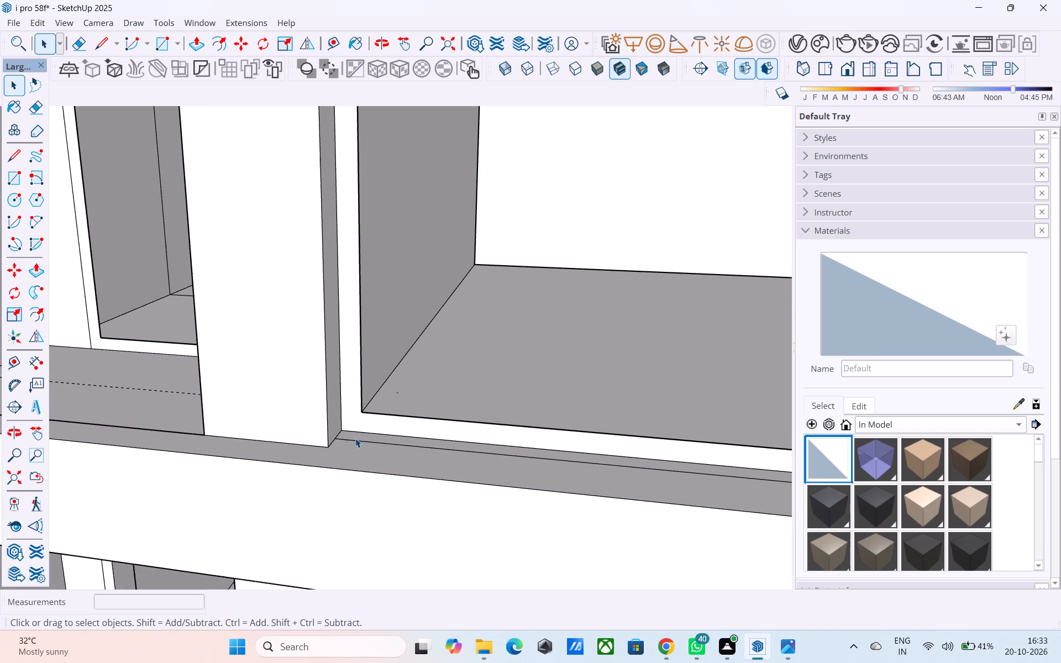
Examine the whole house from above, from the side and from the front.
scroll(355, 438, down, 16)
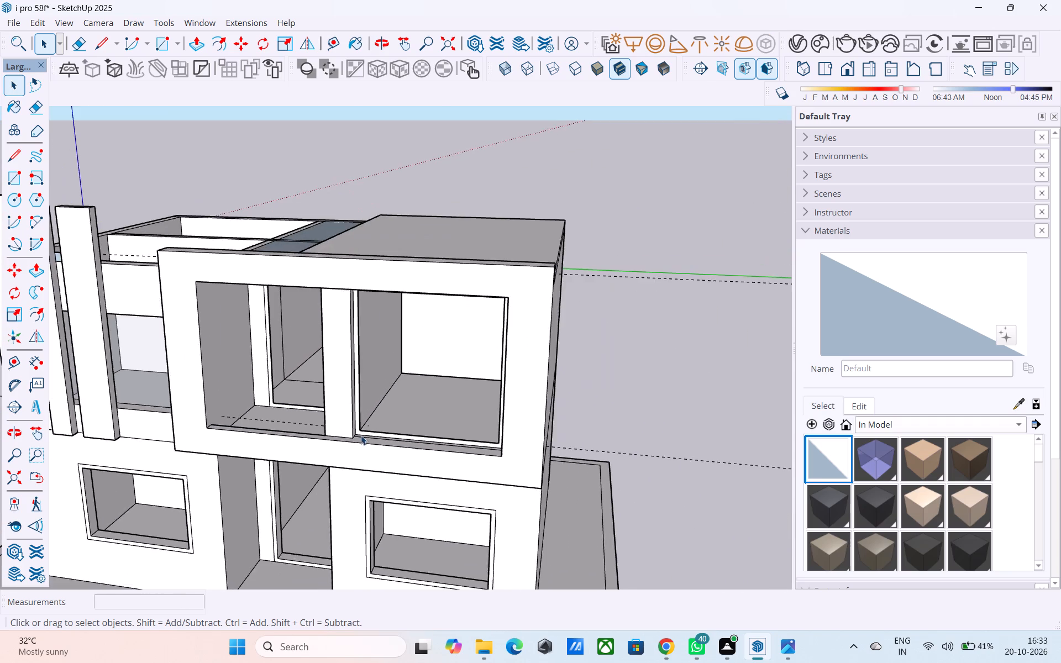
middle_drag(362, 437, 461, 412)
scroll(466, 404, down, 5)
middle_drag(467, 409, 270, 466)
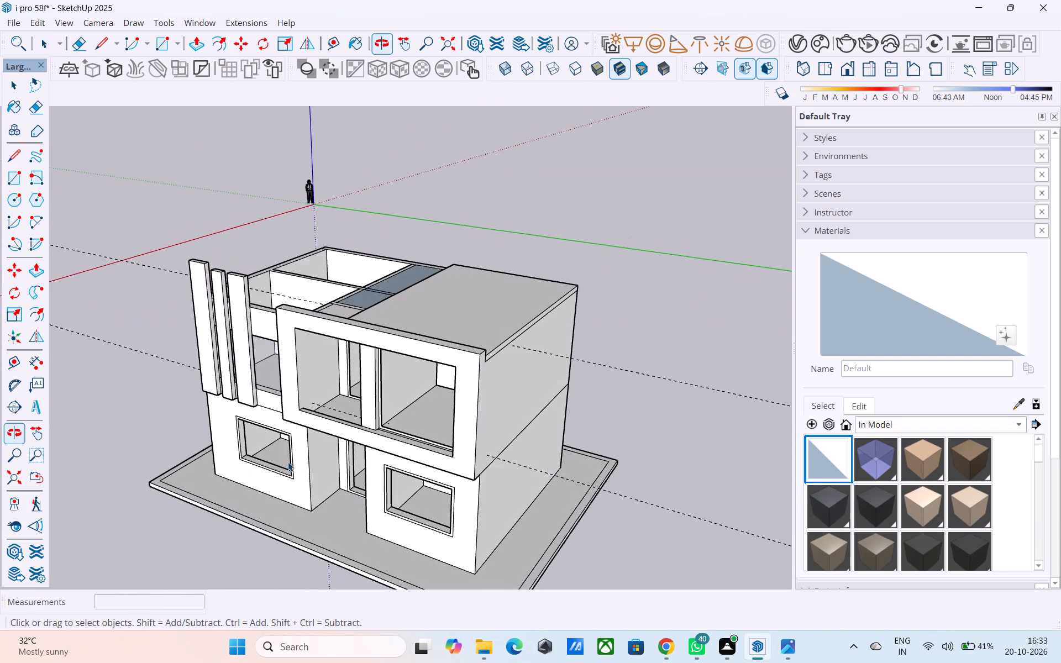
middle_drag(348, 457, 372, 437)
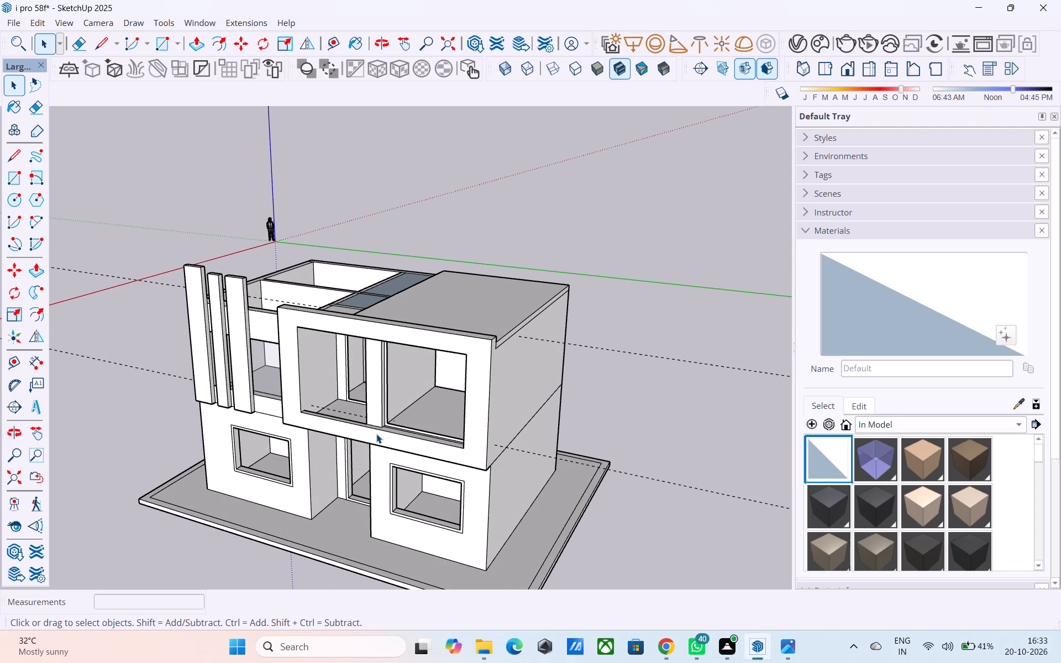
middle_drag(376, 433, 450, 421)
scroll(492, 394, down, 4)
middle_drag(502, 399, 498, 272)
middle_drag(479, 240, 441, 341)
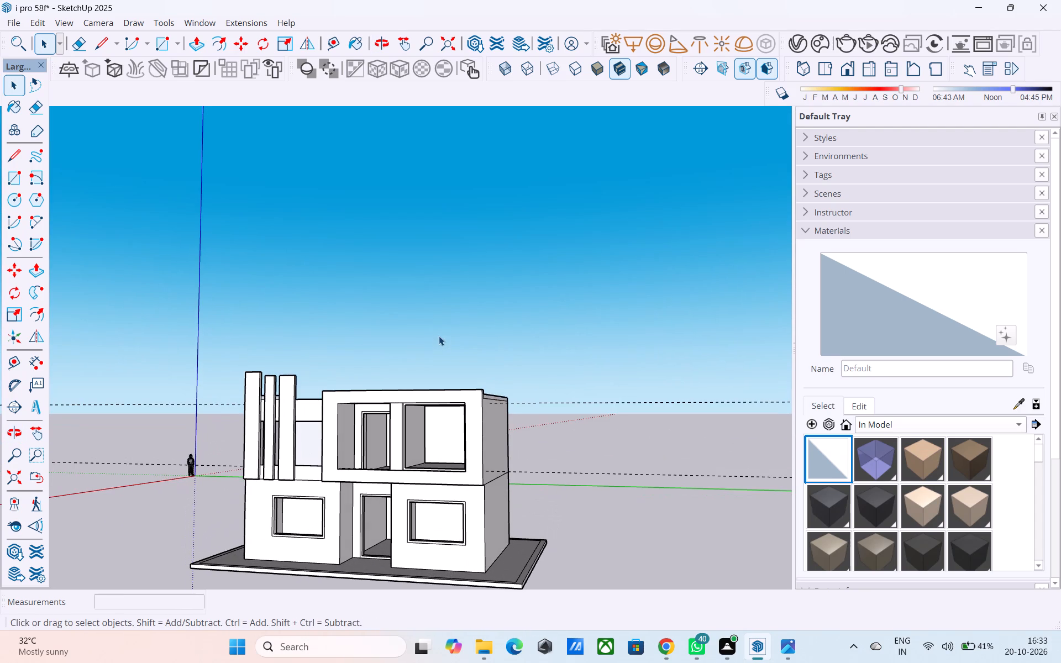
Save the model.
key(ctrl+s)
key(space)
Examine the projecting frame's openings from the front and from low angles for remaining stray edges.
middle_drag(448, 435, 489, 417)
scroll(489, 417, up, 1)
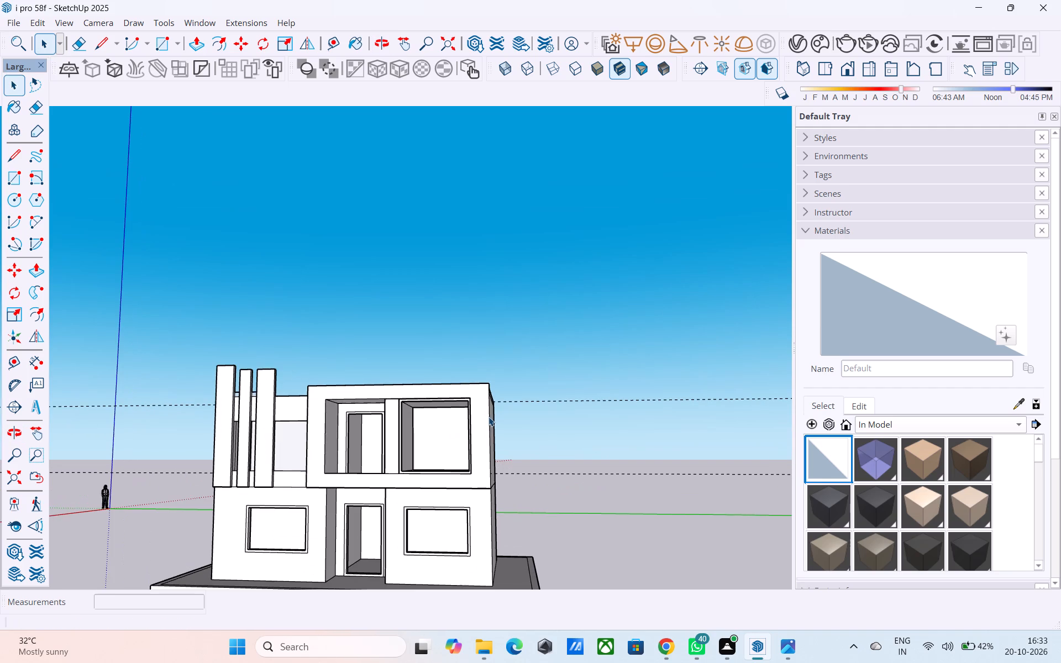
scroll(445, 429, up, 4)
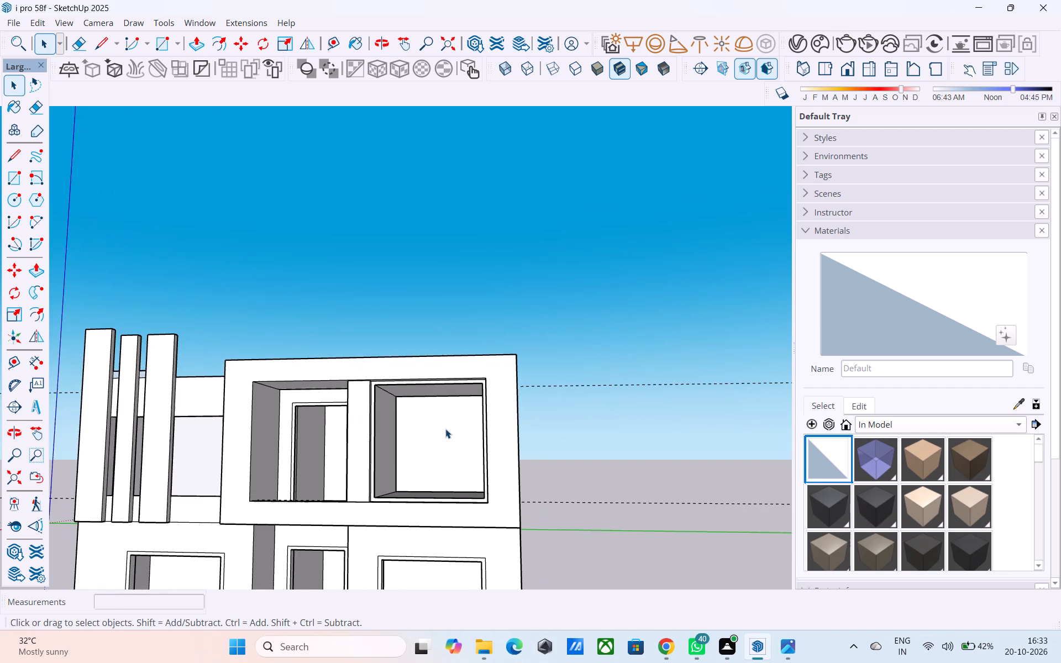
scroll(445, 429, up, 2)
scroll(620, 385, down, 5)
middle_drag(550, 435, 540, 440)
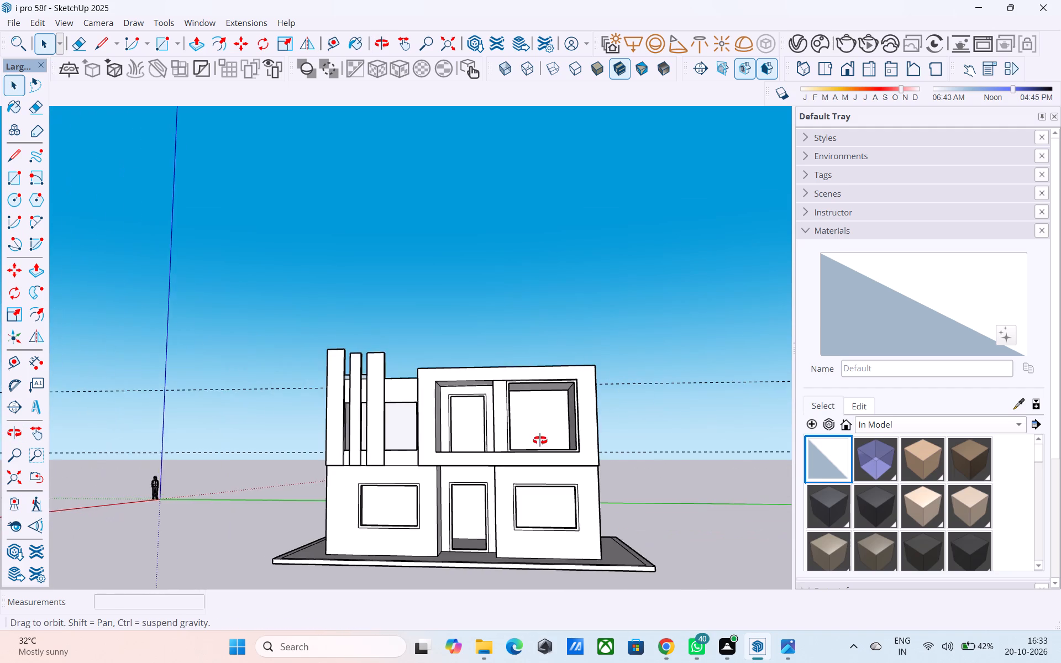
middle_drag(540, 440, 622, 459)
scroll(586, 422, up, 6)
middle_drag(529, 399, 549, 339)
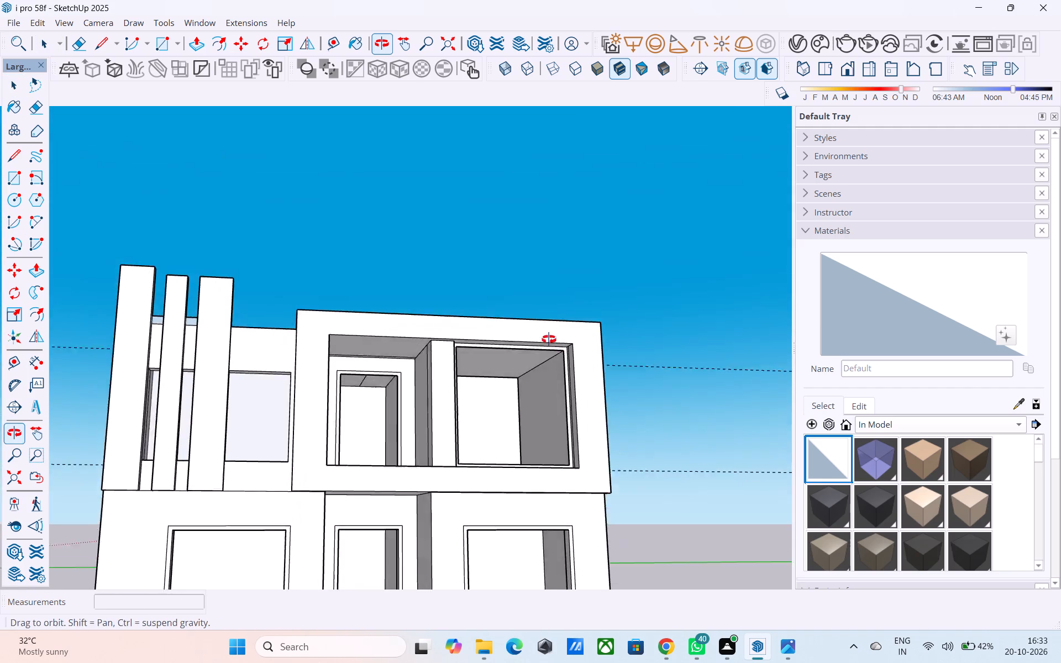
middle_drag(549, 339, 537, 330)
scroll(535, 330, up, 7)
scroll(551, 327, down, 5)
middle_drag(571, 350, 703, 484)
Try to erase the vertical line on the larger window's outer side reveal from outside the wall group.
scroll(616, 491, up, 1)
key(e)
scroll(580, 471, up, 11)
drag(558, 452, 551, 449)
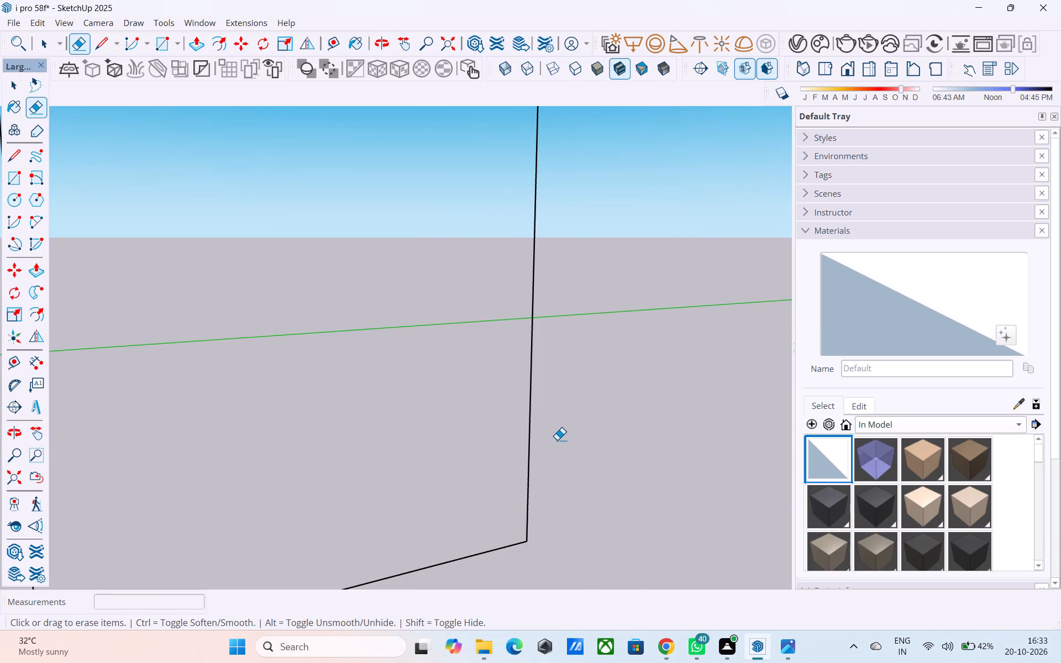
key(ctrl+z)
Open the wall group and erase the vertical stray edge on the larger window's outer side reveal.
scroll(552, 438, up, 4)
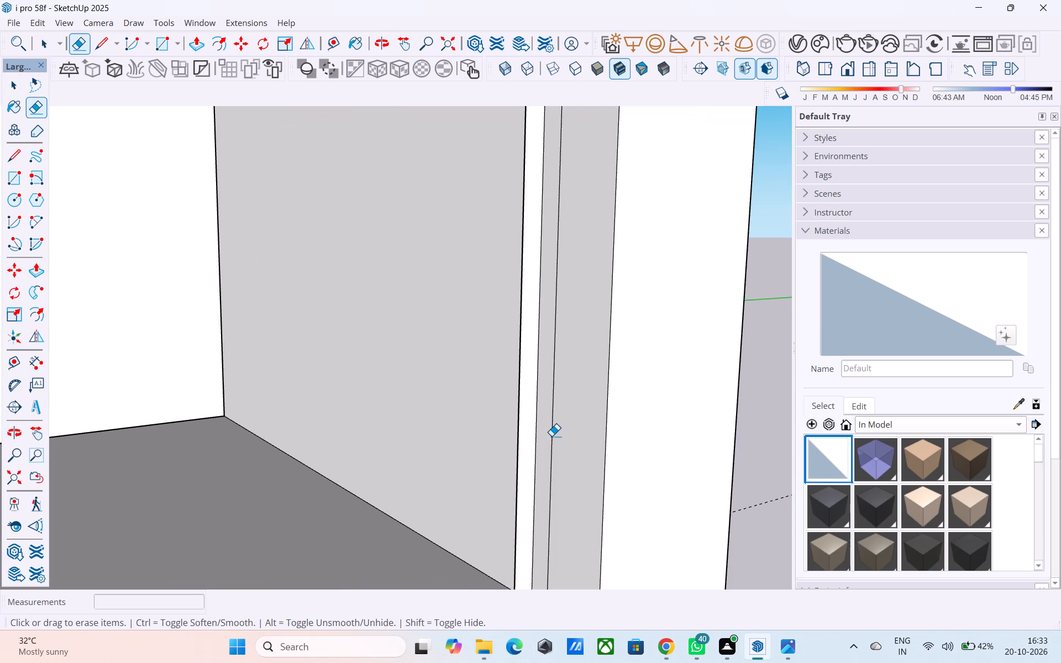
key(space)
double_click(553, 434)
key(e)
click(553, 434)
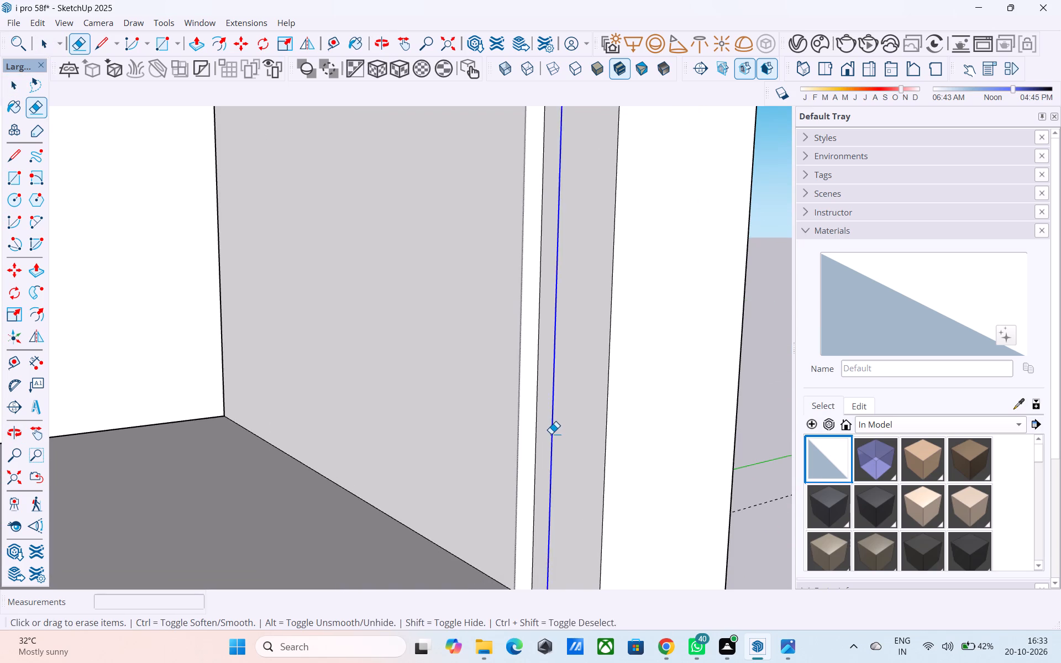
Leave the wall group and delete the loose outline edges beside the dividing post and along the top of the larger window.
scroll(602, 418, down, 12)
middle_drag(640, 433, 618, 442)
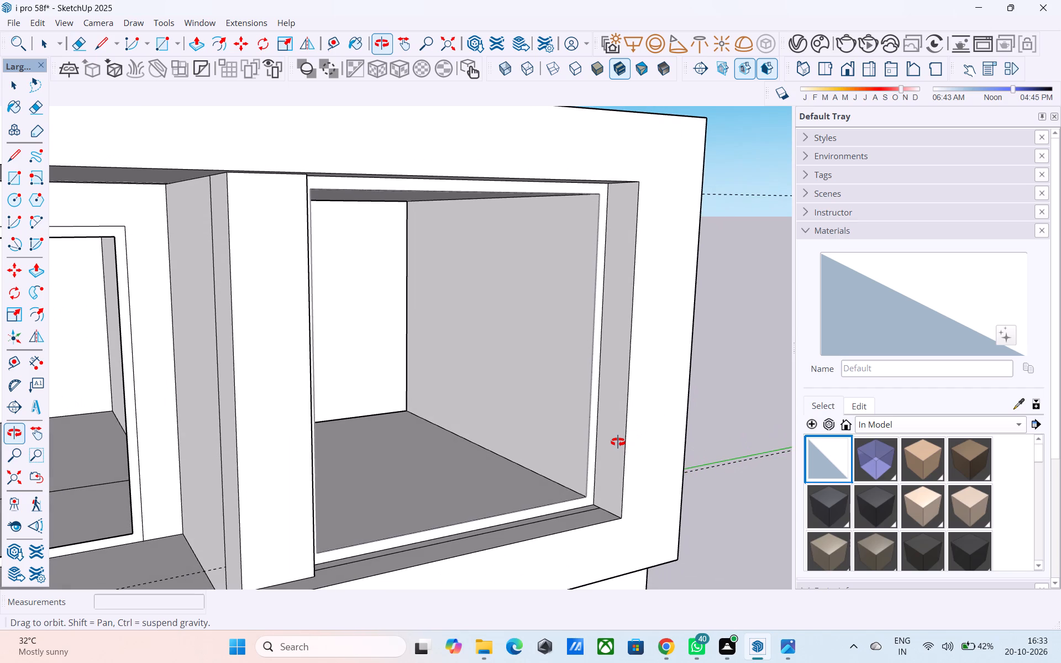
middle_drag(618, 442, 243, 345)
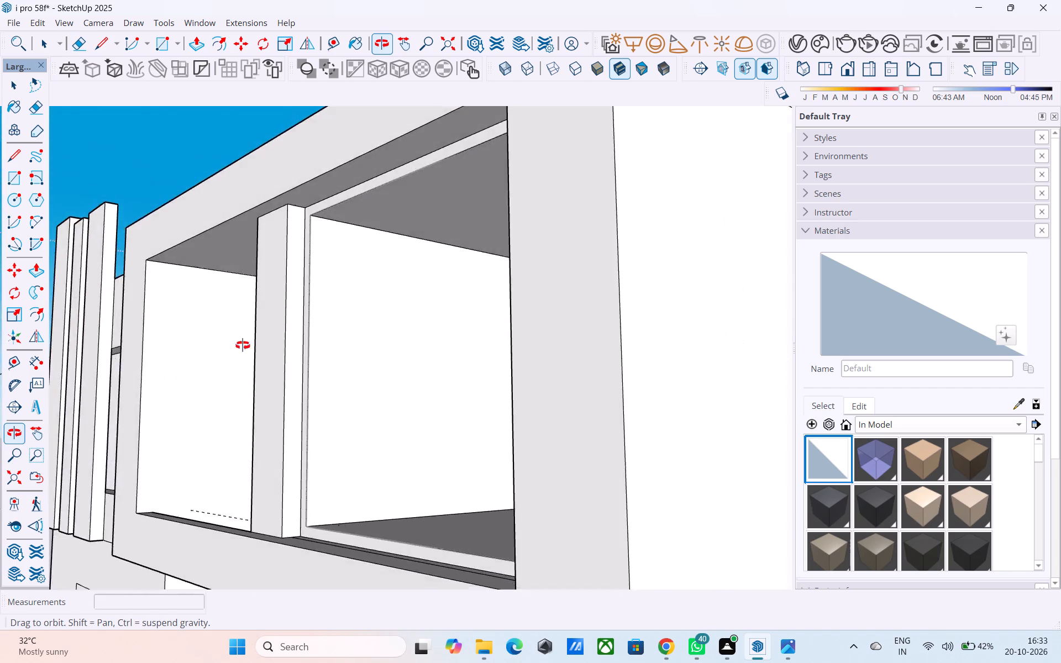
middle_drag(243, 345, 219, 406)
key(space)
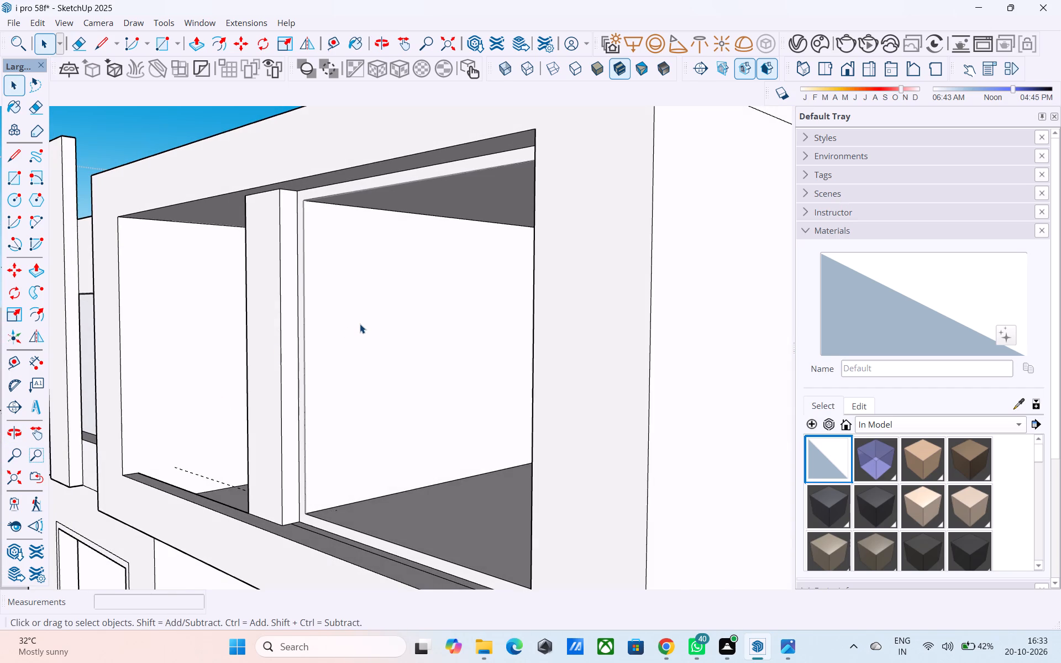
scroll(360, 324, down, 2)
shift+middle_drag(361, 325, 397, 357)
scroll(397, 356, down, 5)
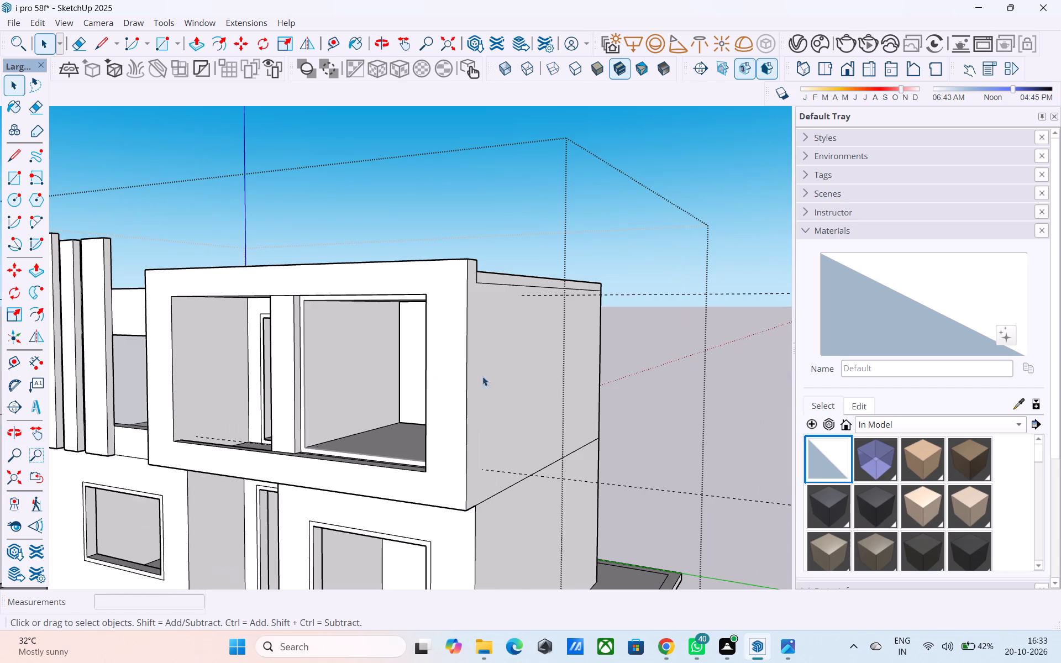
click(747, 296)
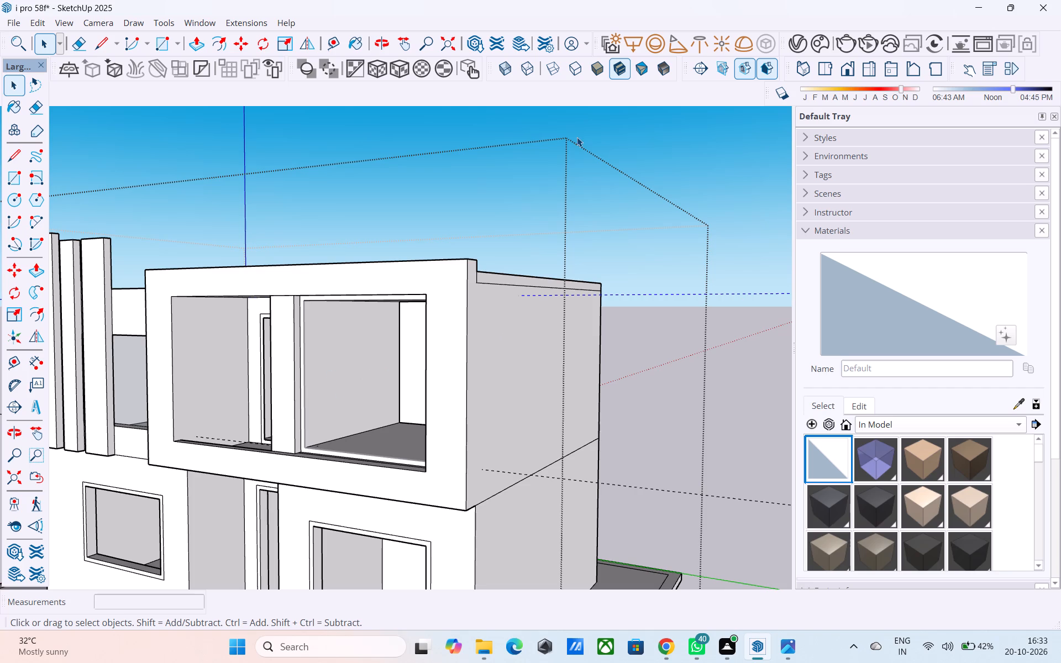
click(593, 138)
scroll(320, 336, up, 8)
click(307, 345)
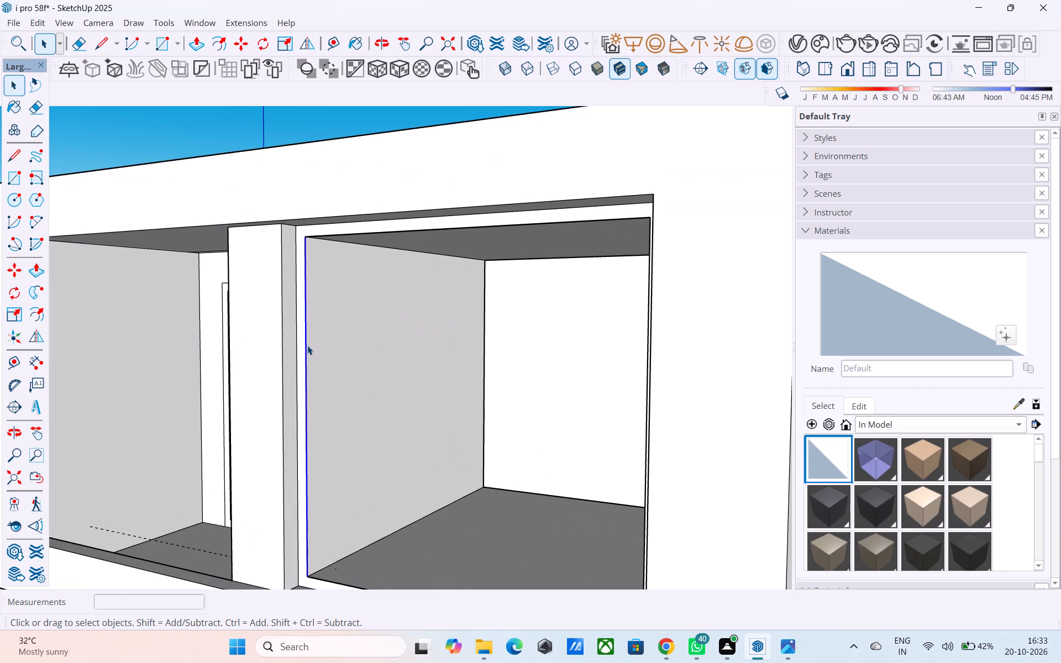
key(Delete)
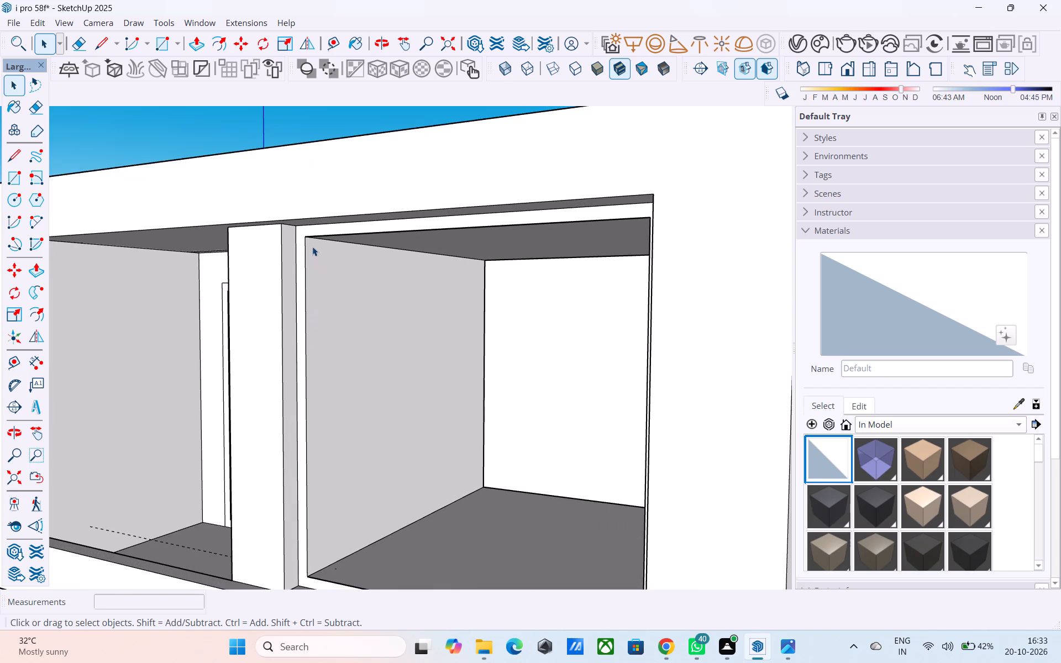
click(319, 237)
key(Delete)
Delete the loose vertical outline edge on the larger window's outer side, away from the dividing post.
middle_drag(356, 257, 633, 288)
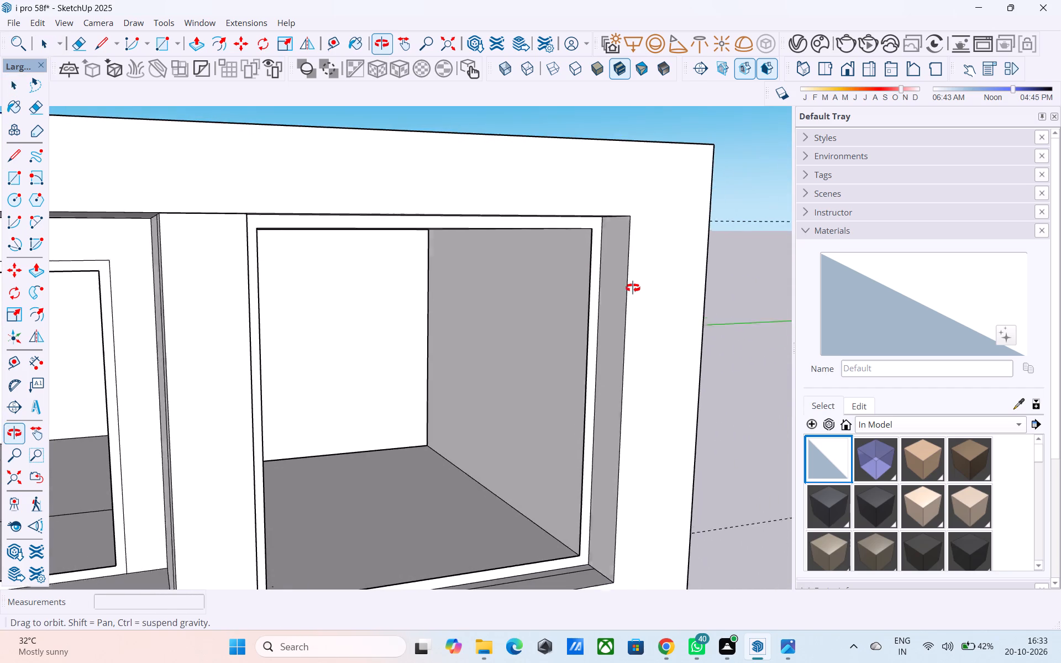
middle_drag(633, 288, 633, 288)
scroll(581, 290, up, 2)
click(581, 290)
click(581, 294)
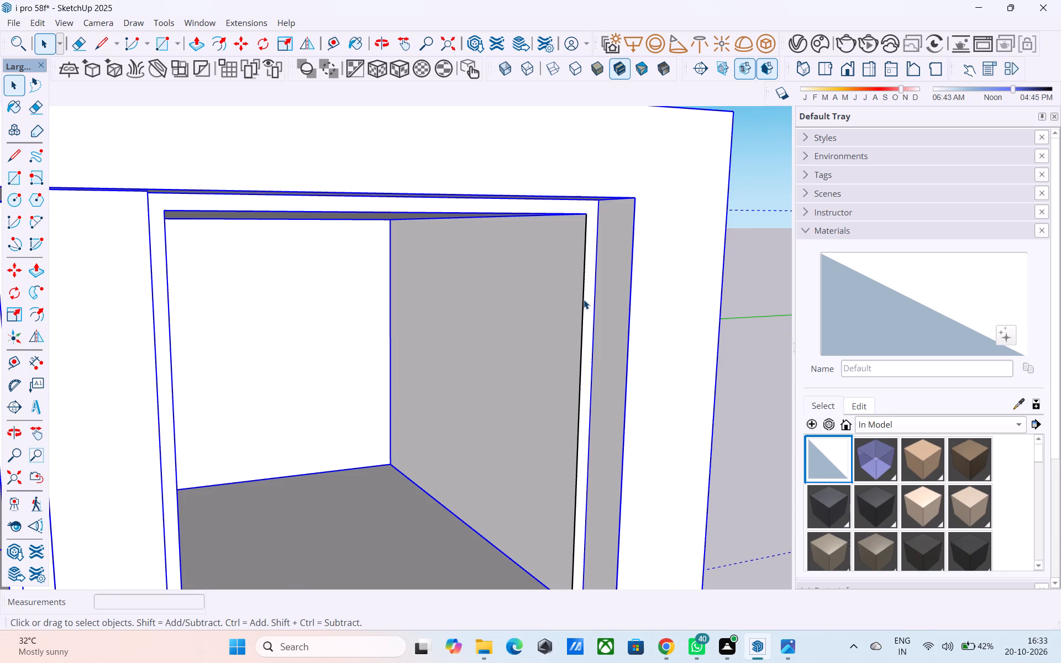
click(584, 299)
key(Delete)
Examine the larger window opening's frame face and its surrounding edges, then the front facade as a whole.
scroll(583, 300, down, 1)
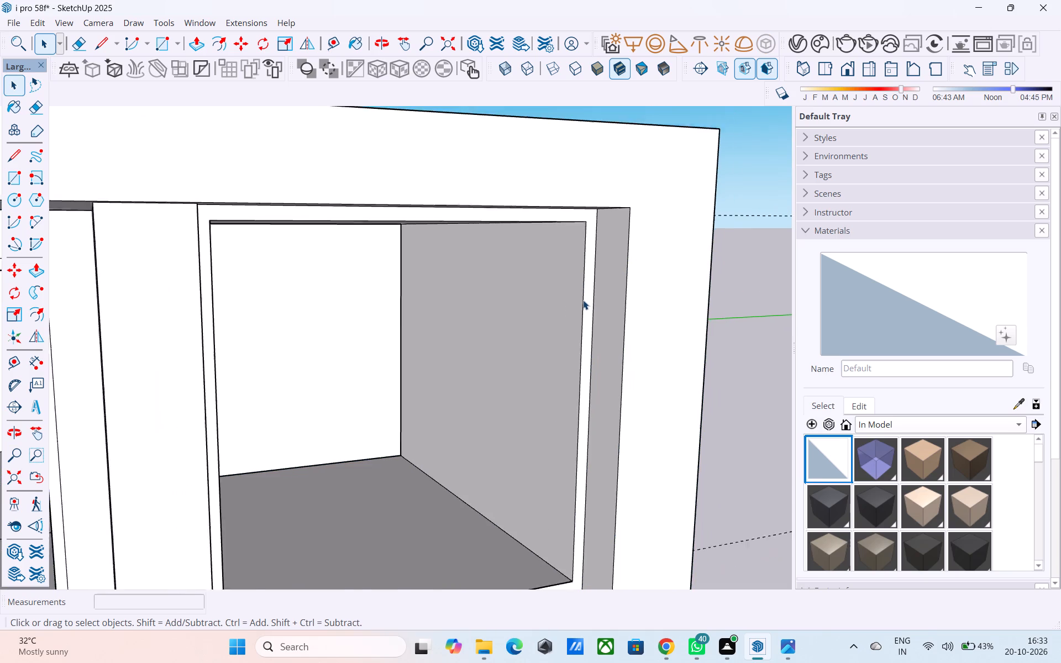
scroll(583, 300, down, 3)
middle_drag(583, 300, 354, 242)
scroll(354, 242, up, 5)
middle_drag(341, 246, 412, 199)
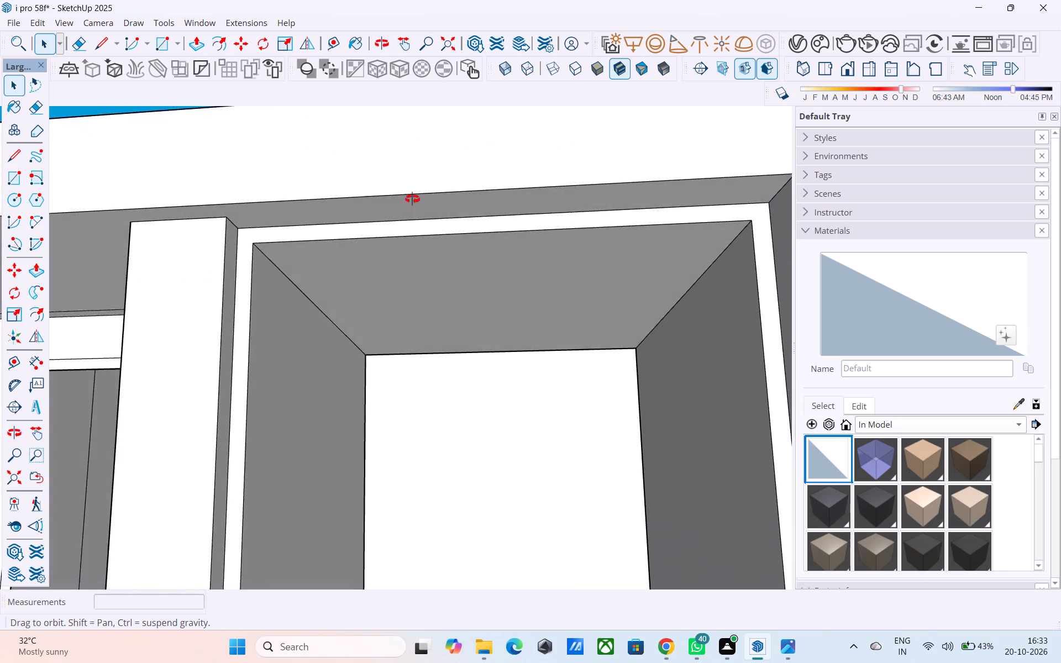
middle_drag(412, 199, 412, 199)
scroll(371, 248, up, 5)
triple_click(355, 217)
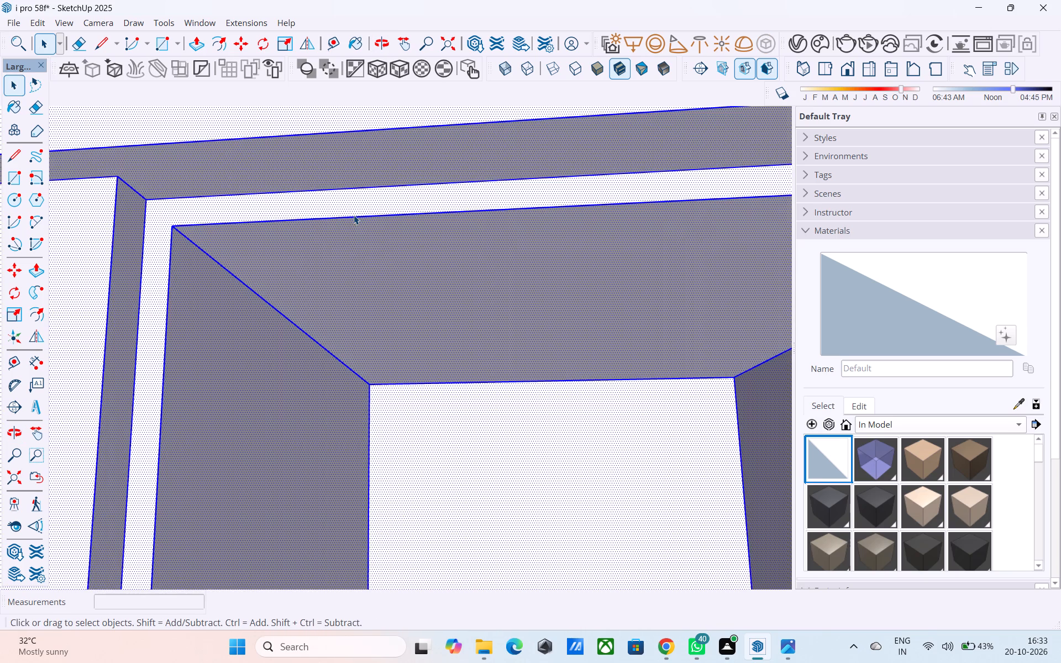
click(354, 215)
scroll(356, 234, down, 12)
middle_drag(342, 320, 311, 383)
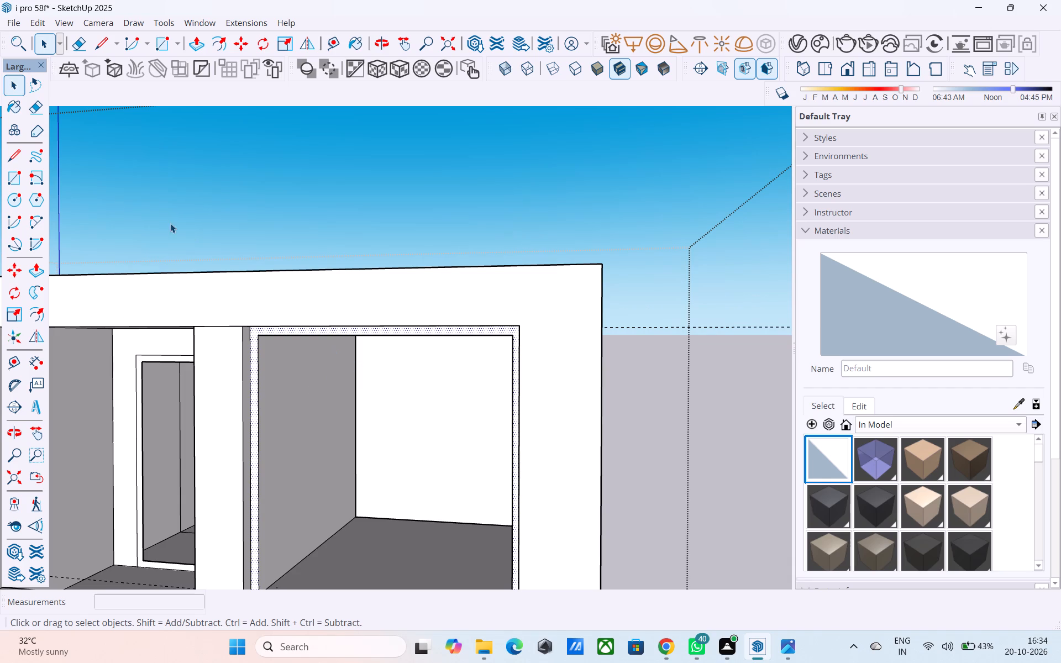
scroll(220, 144, down, 8)
middle_drag(263, 186, 349, 212)
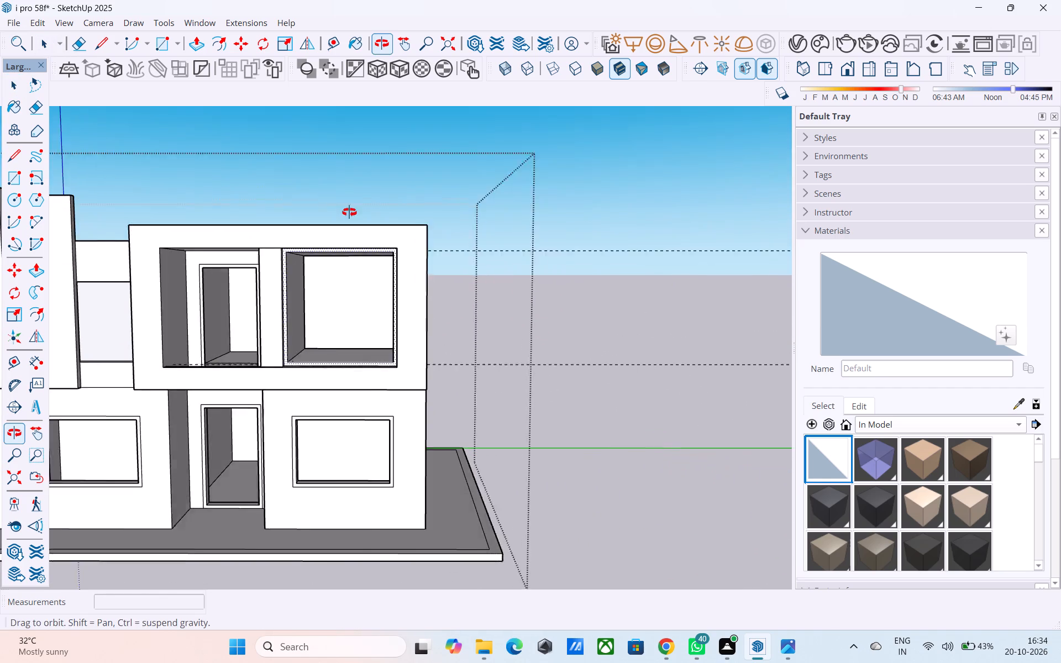
middle_drag(349, 212, 355, 215)
scroll(356, 229, down, 4)
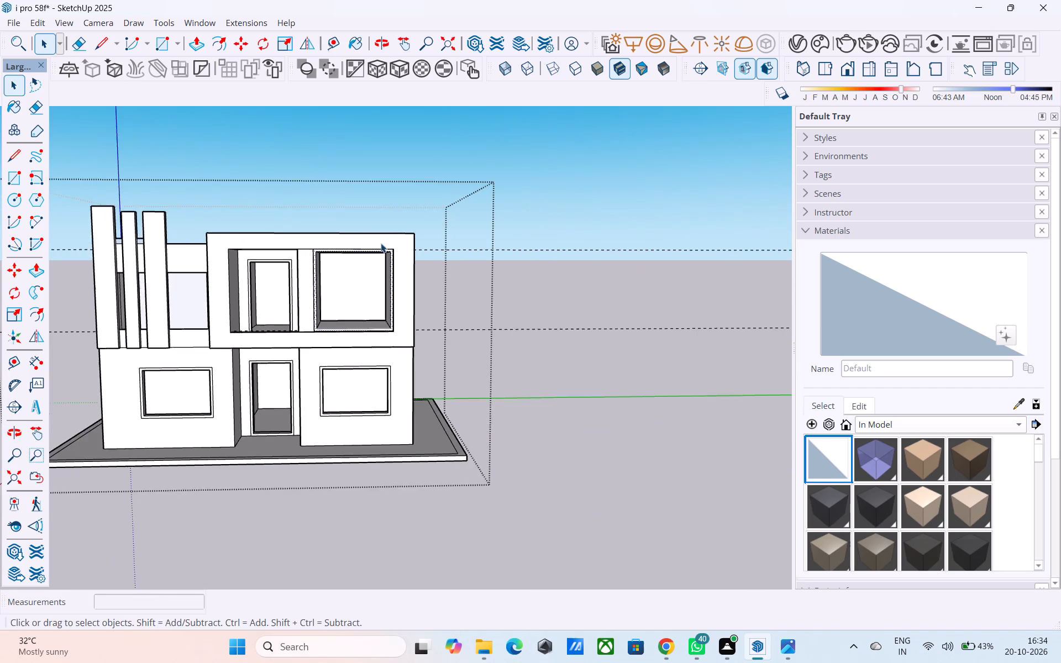
Push/Pull the narrow border strip around the plot's base slab up 8' to form the boundary wall.
scroll(427, 233, down, 5)
middle_drag(472, 257, 495, 313)
scroll(470, 287, down, 1)
scroll(177, 312, up, 5)
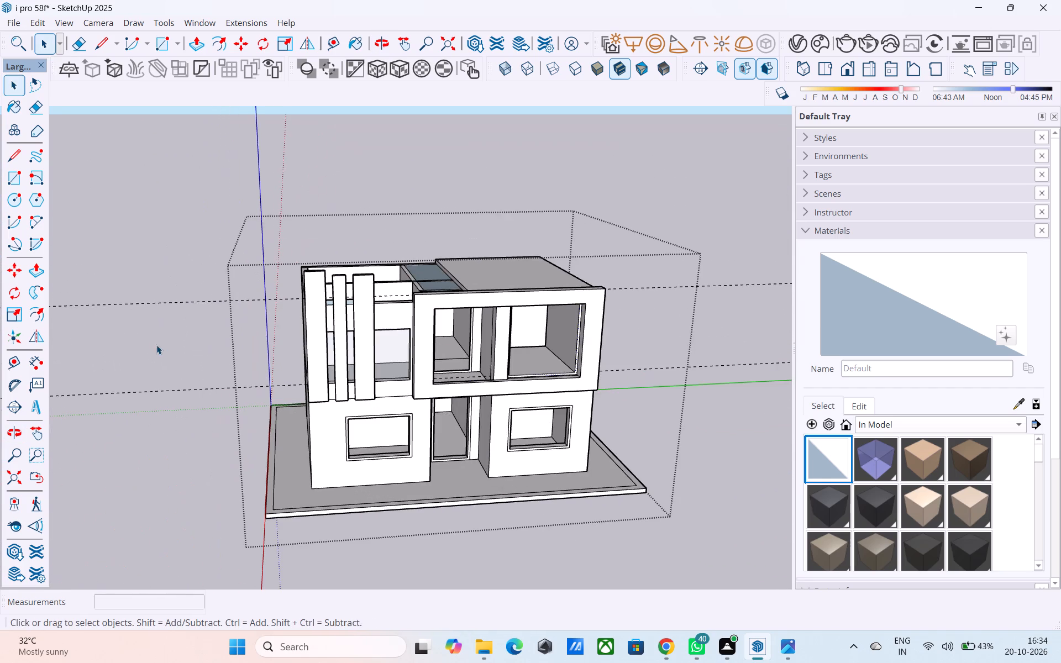
scroll(230, 343, down, 2)
scroll(288, 476, up, 12)
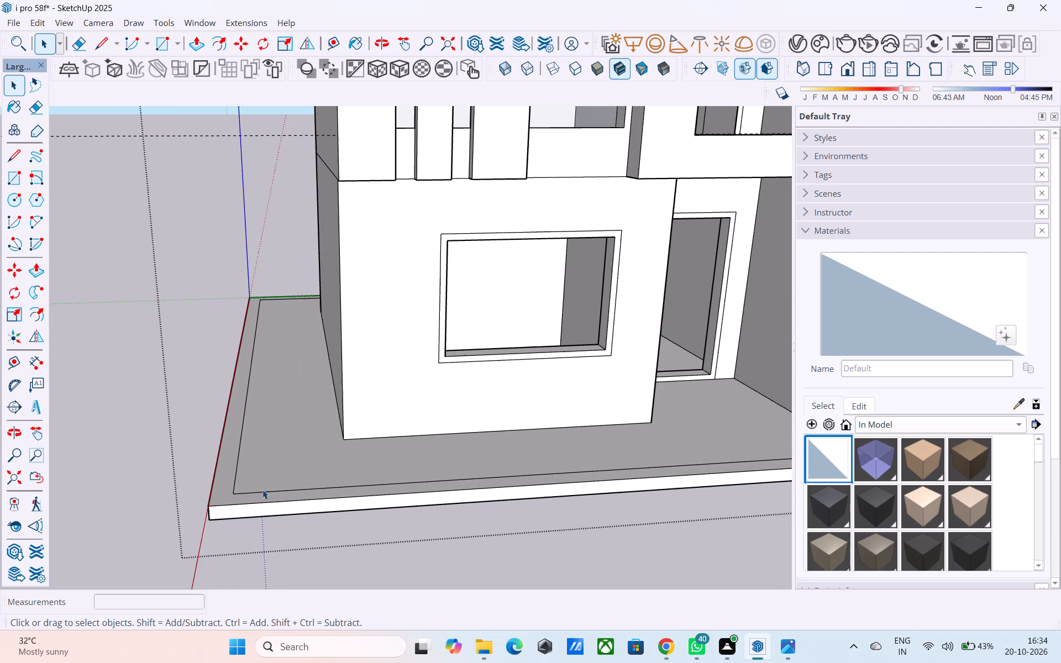
click(241, 497)
scroll(239, 498, up, 3)
key(p)
click(238, 496)
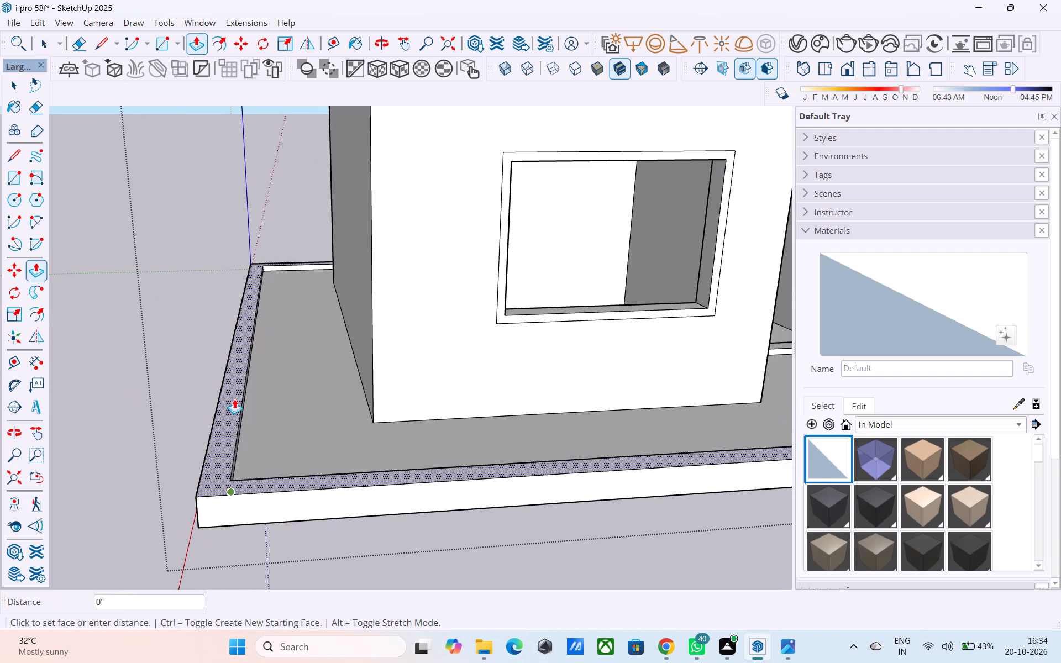
scroll(234, 354, down, 5)
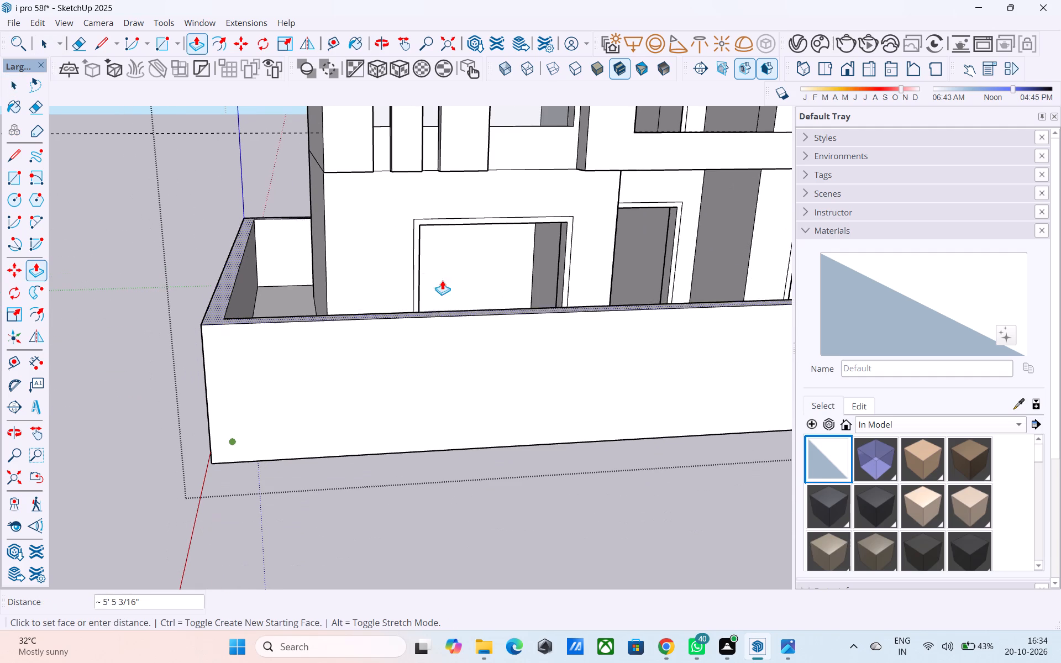
middle_drag(459, 206, 280, 206)
scroll(280, 206, down, 8)
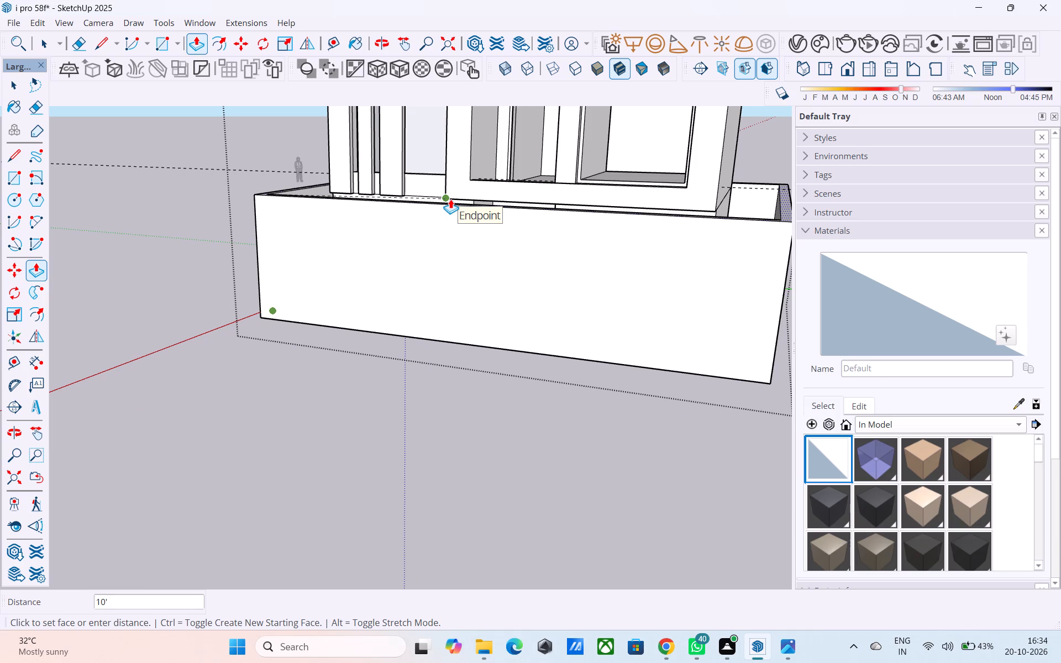
text(8')
key(Return)
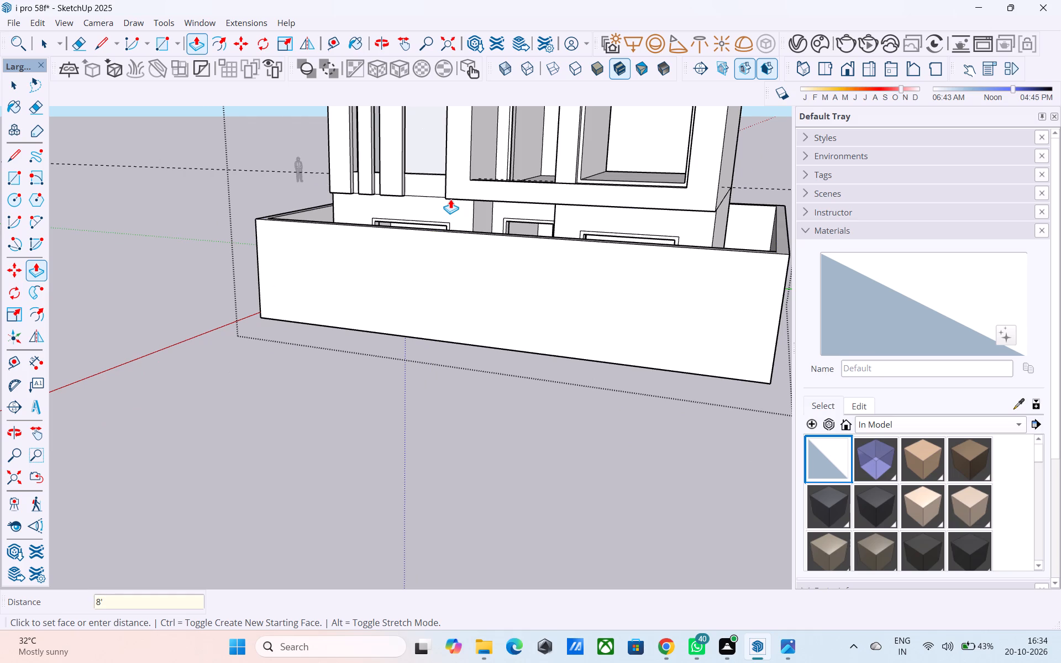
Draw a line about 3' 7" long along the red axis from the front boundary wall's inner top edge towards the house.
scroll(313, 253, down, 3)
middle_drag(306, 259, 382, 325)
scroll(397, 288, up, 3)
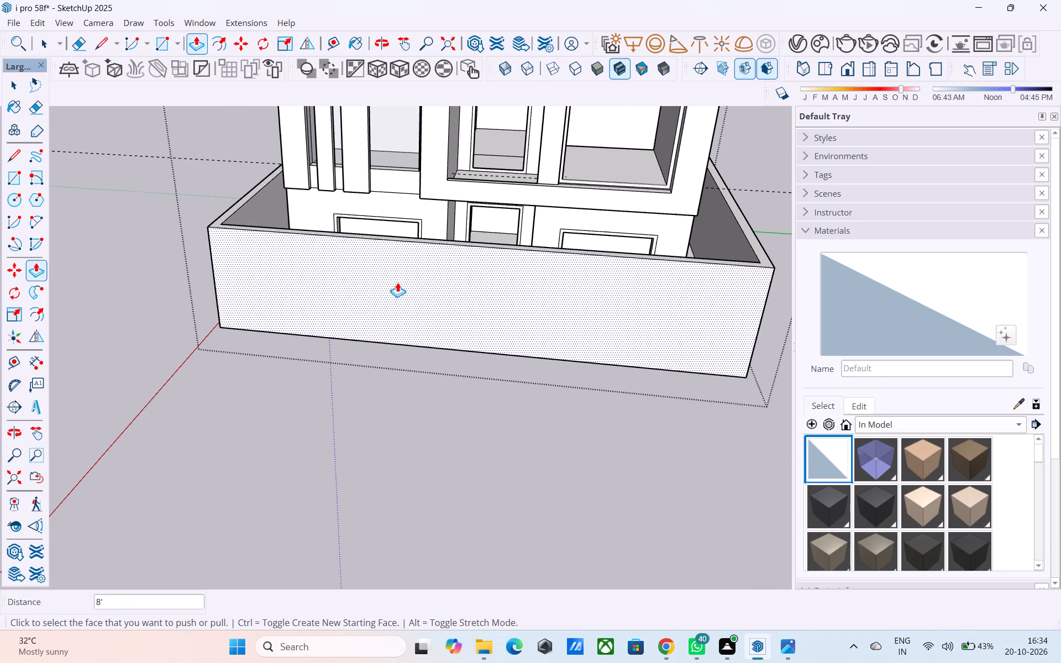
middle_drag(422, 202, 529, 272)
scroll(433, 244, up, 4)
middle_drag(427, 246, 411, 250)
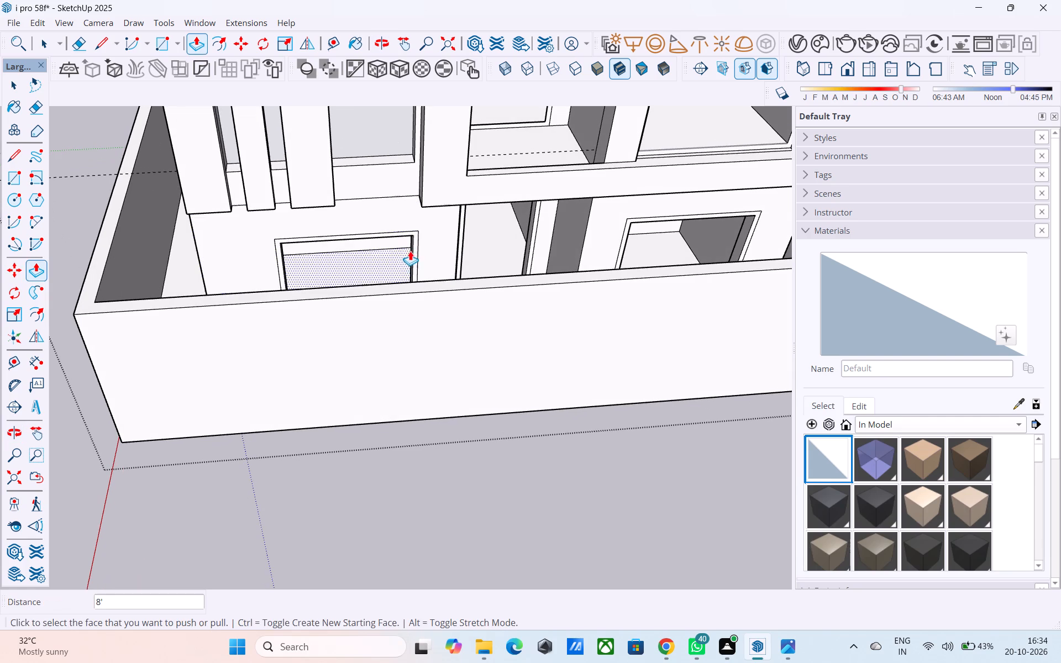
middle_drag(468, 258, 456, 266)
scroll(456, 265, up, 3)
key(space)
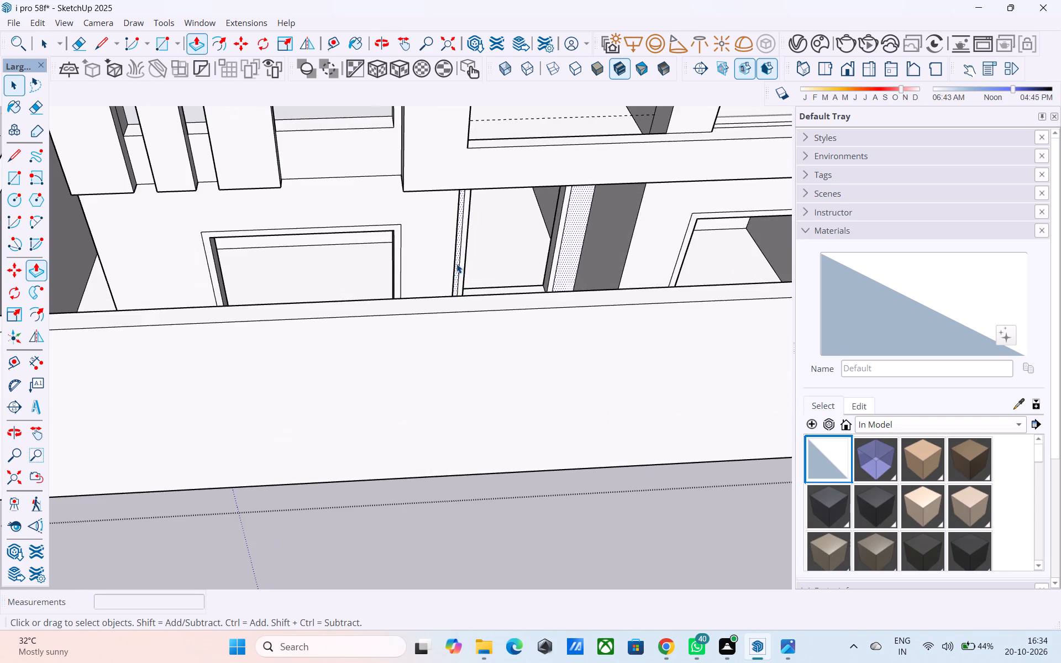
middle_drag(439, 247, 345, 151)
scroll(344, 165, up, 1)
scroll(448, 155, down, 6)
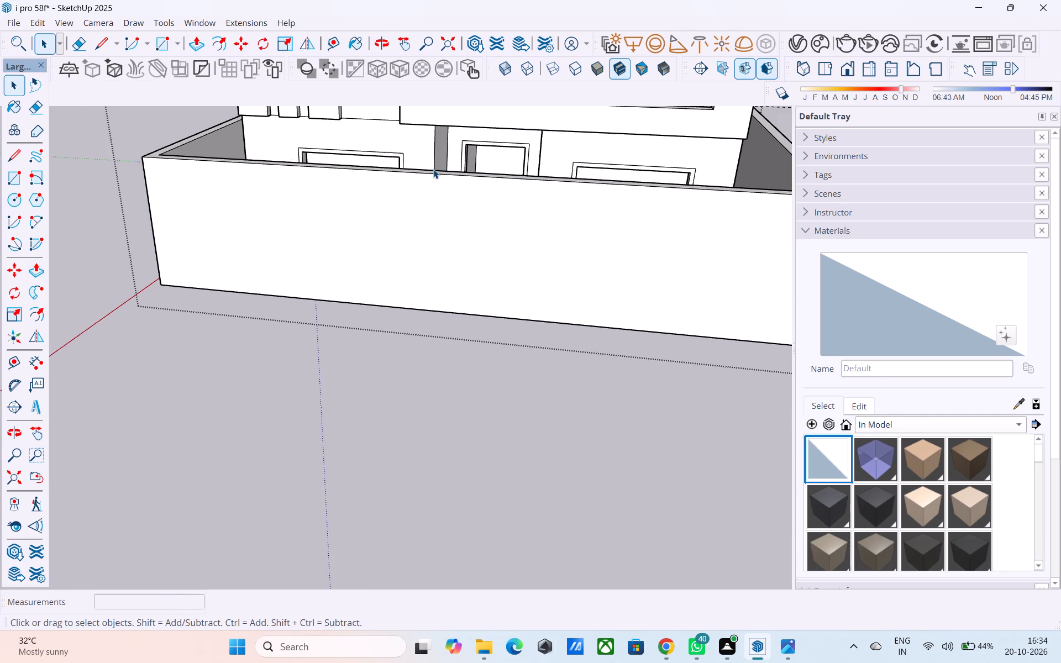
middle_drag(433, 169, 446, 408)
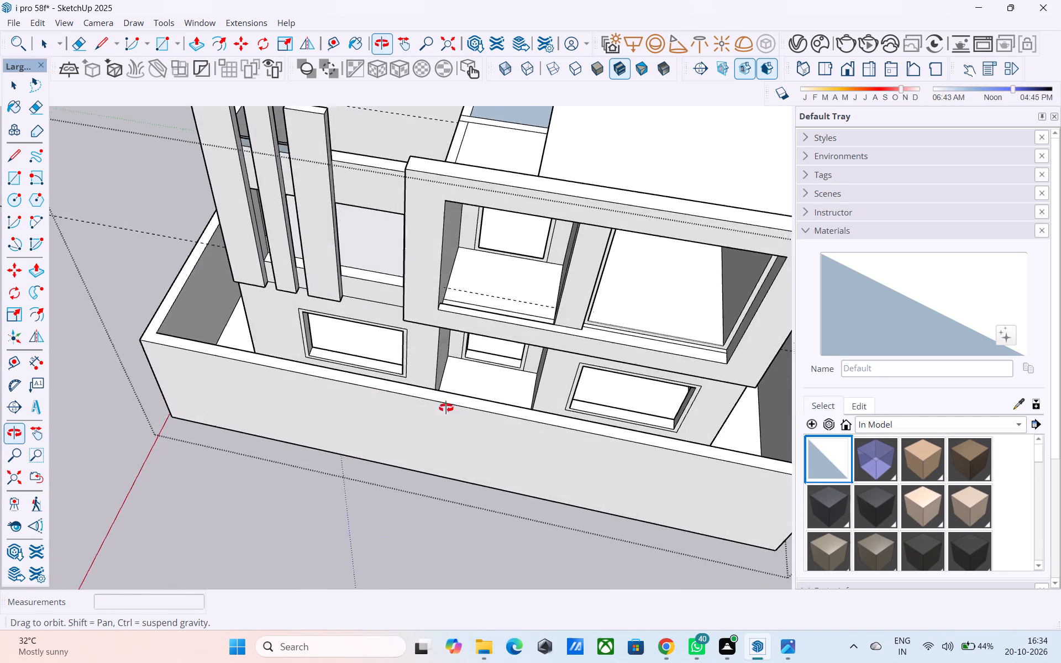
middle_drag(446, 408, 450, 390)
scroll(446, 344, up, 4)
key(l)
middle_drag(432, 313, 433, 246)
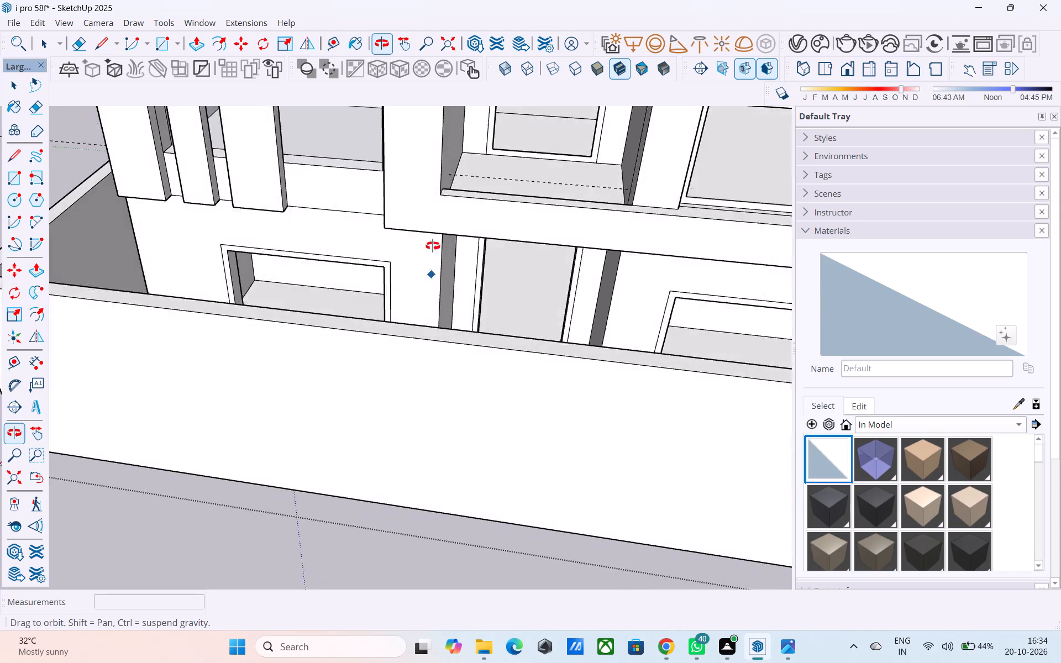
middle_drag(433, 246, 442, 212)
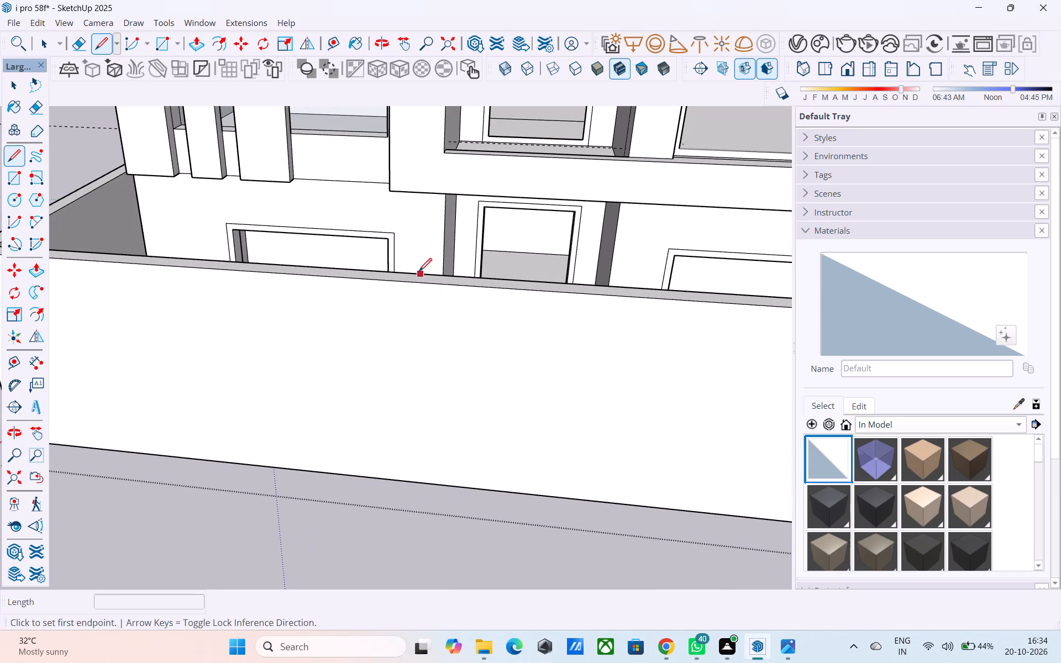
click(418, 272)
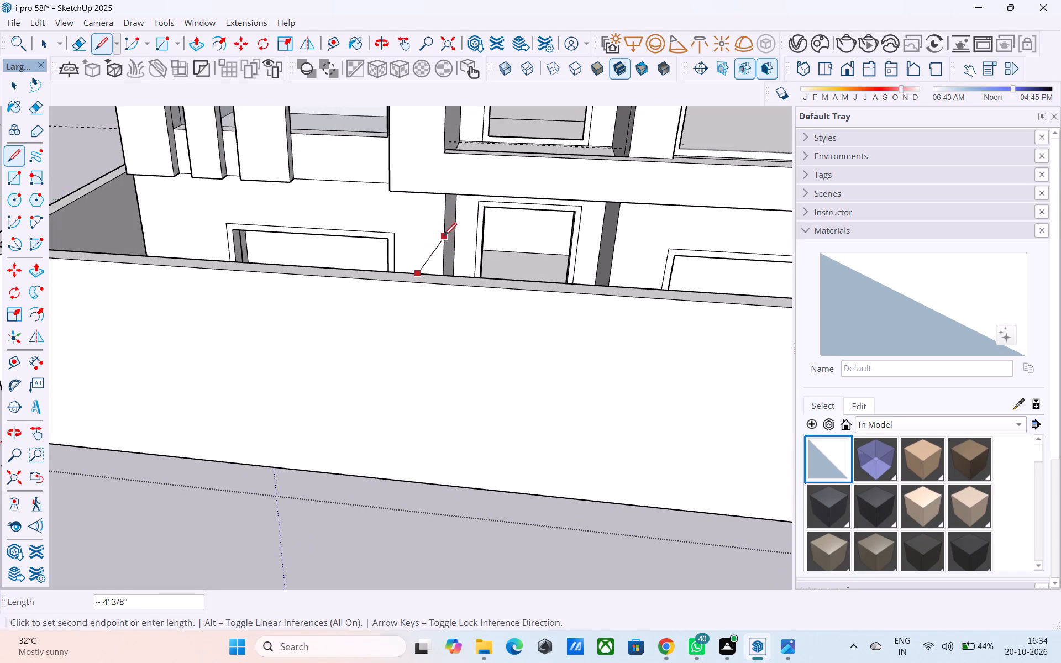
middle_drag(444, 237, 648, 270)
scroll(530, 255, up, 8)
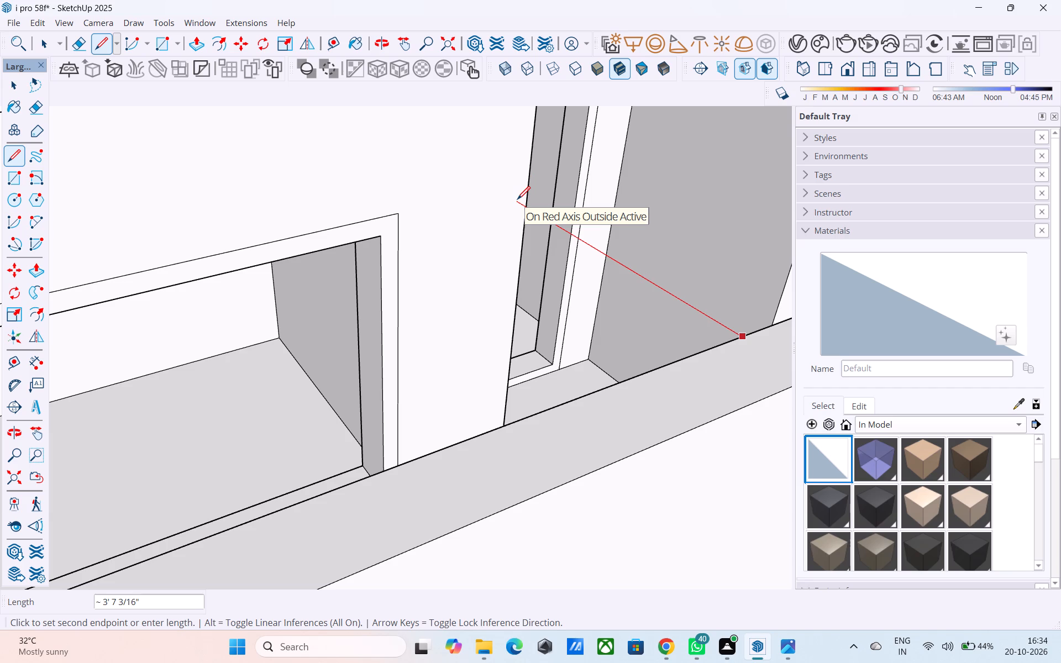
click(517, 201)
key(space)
Draw a 9" line across the front boundary wall's top face, between the ground-floor window and the entrance recess.
middle_drag(489, 214, 412, 213)
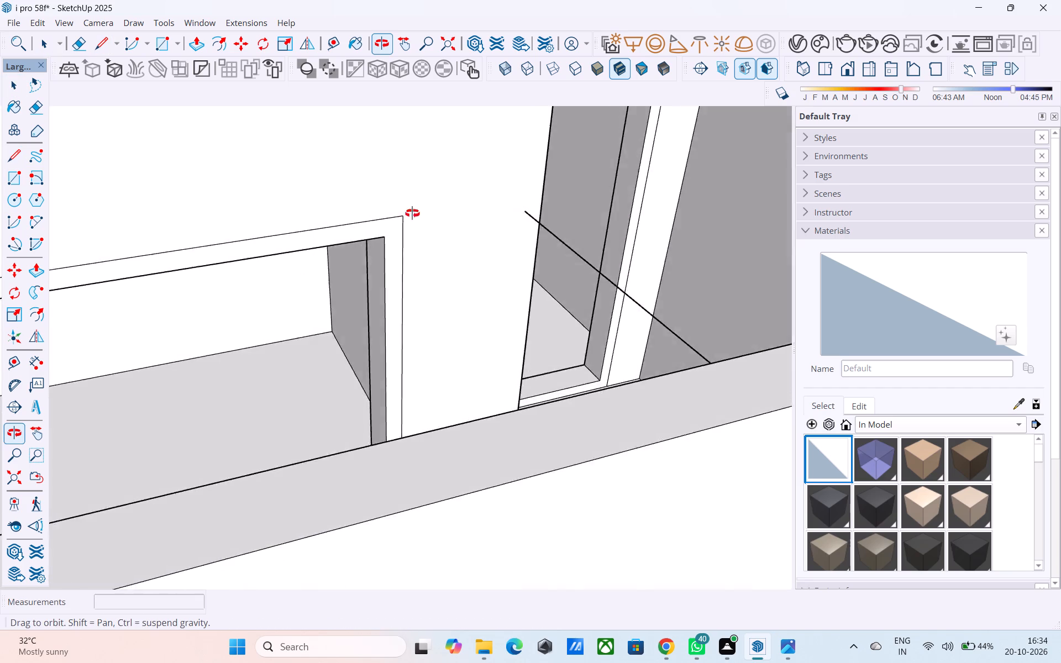
middle_drag(412, 213, 345, 207)
scroll(328, 194, down, 4)
scroll(507, 260, up, 3)
key(l)
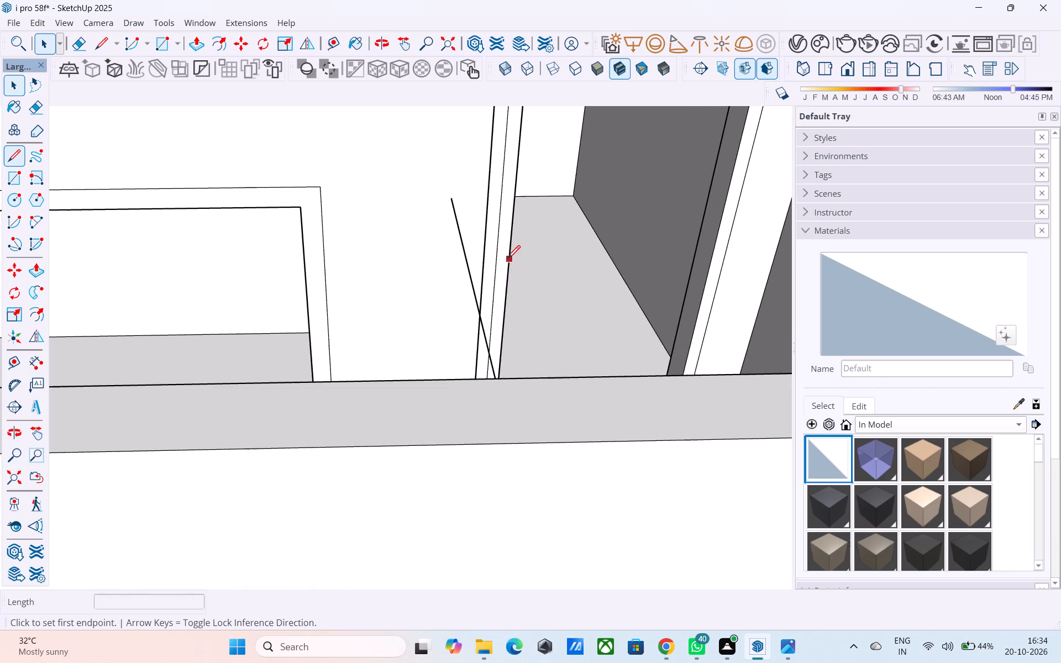
click(492, 380)
click(505, 448)
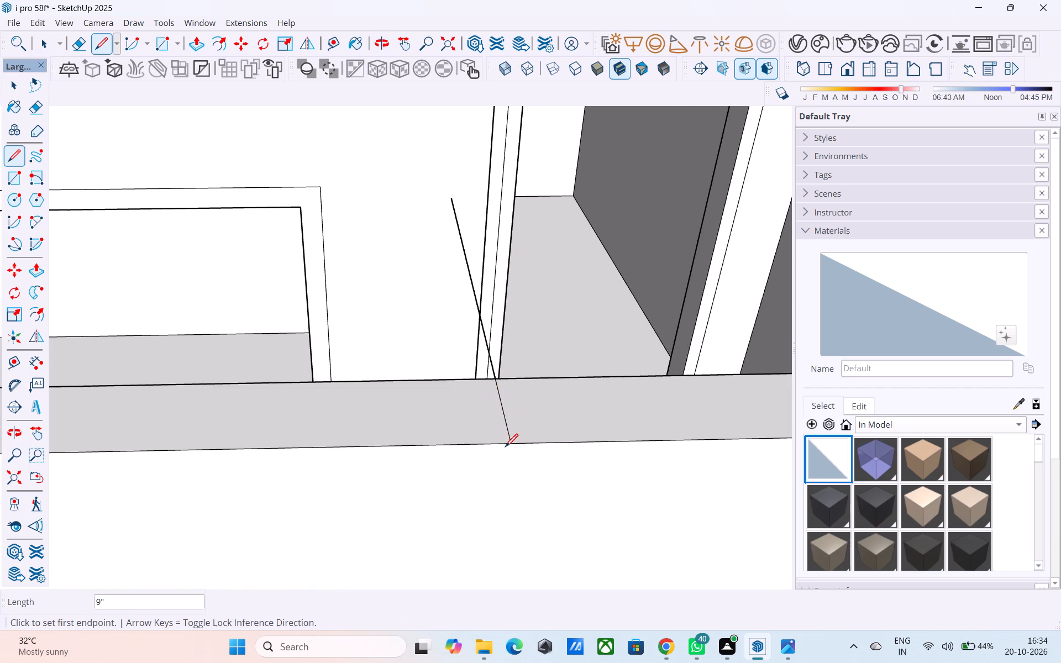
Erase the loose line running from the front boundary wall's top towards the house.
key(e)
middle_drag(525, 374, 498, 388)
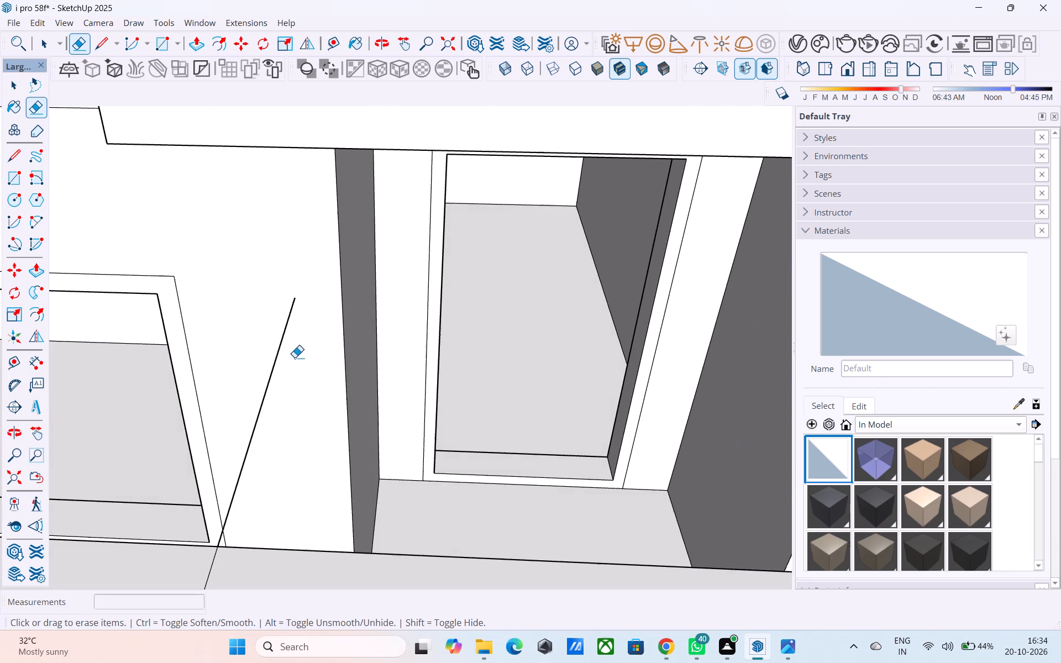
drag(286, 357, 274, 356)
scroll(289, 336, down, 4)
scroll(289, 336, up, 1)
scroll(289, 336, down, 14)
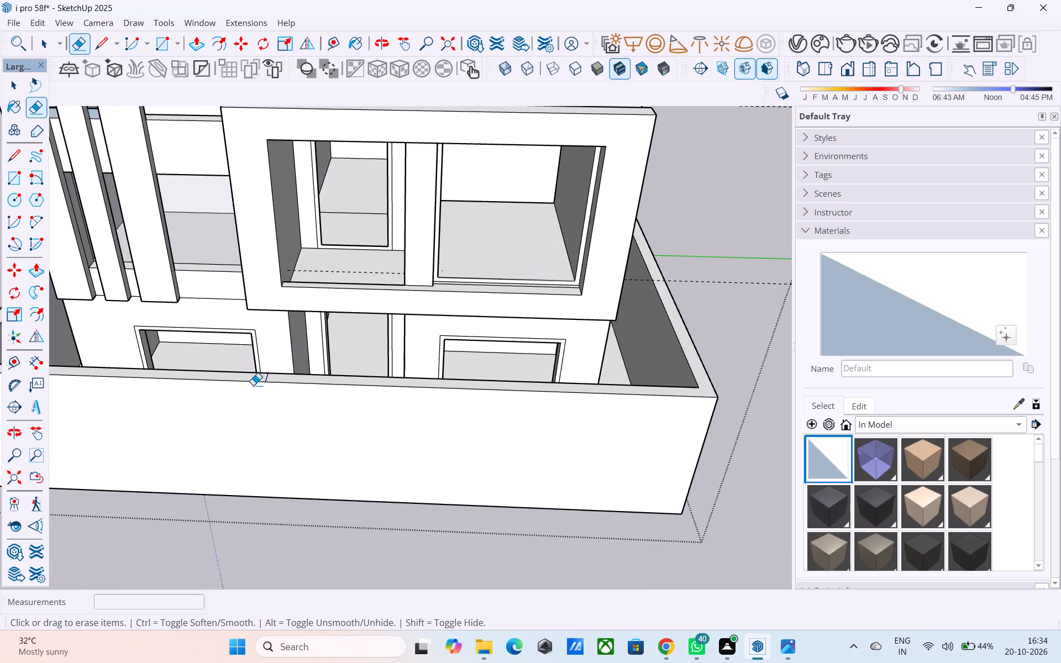
Copy the short cross line 8' along the front boundary wall's top, past the entrance recess.
key(space)
scroll(271, 387, up, 5)
click(265, 374)
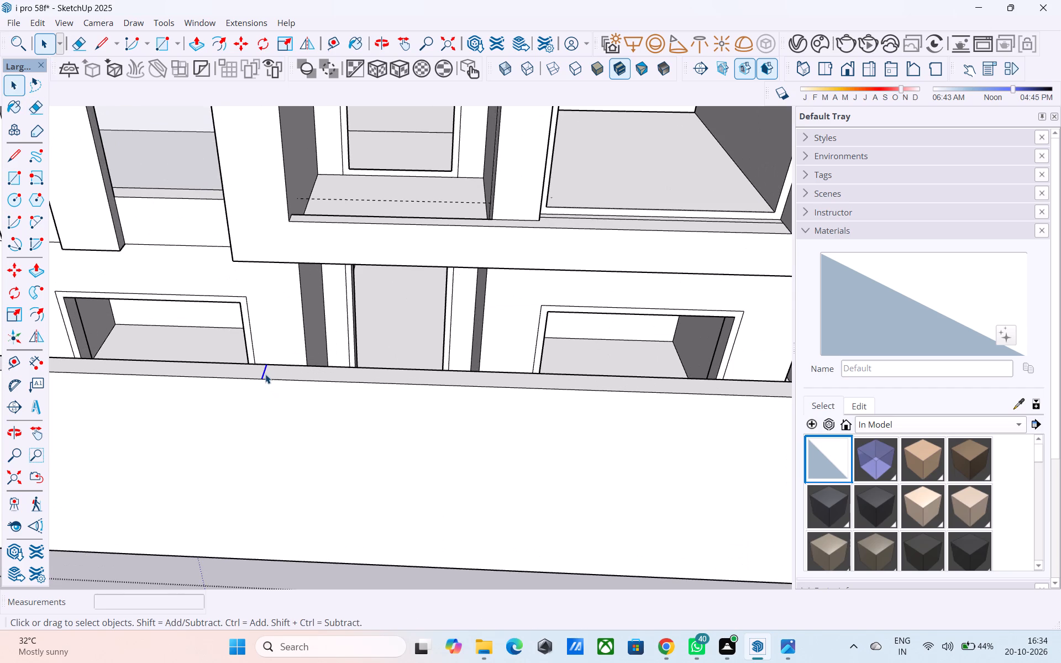
key(m)
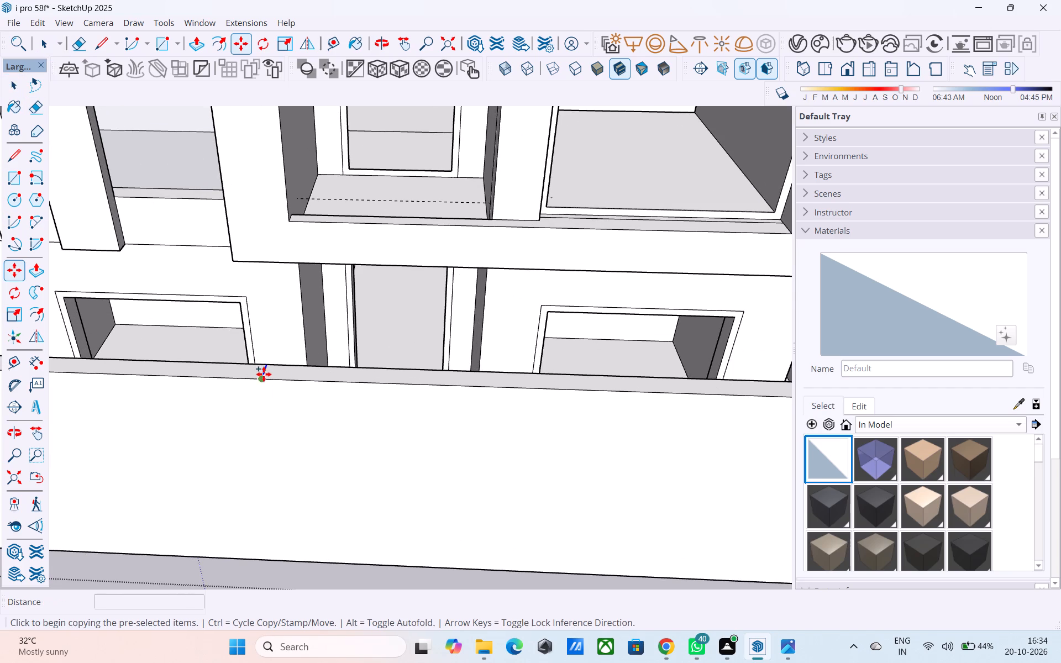
click(263, 376)
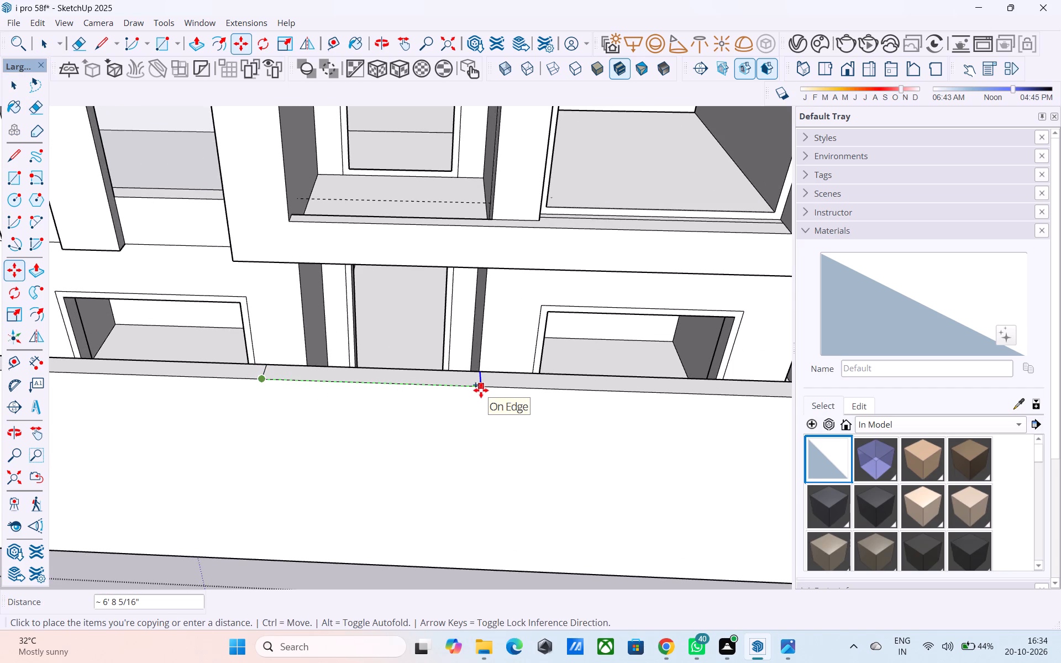
text(8')
key(Return)
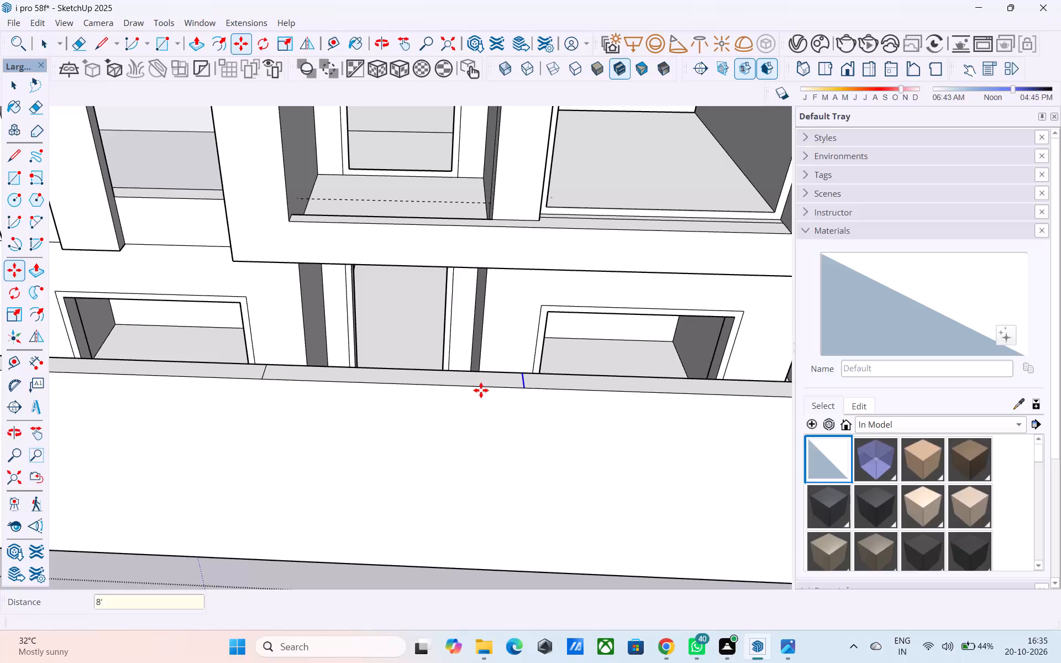
Push the front boundary wall's top face between the two cross lines down to the base slab to open a gateway.
scroll(466, 392, down, 7)
middle_drag(477, 449, 477, 513)
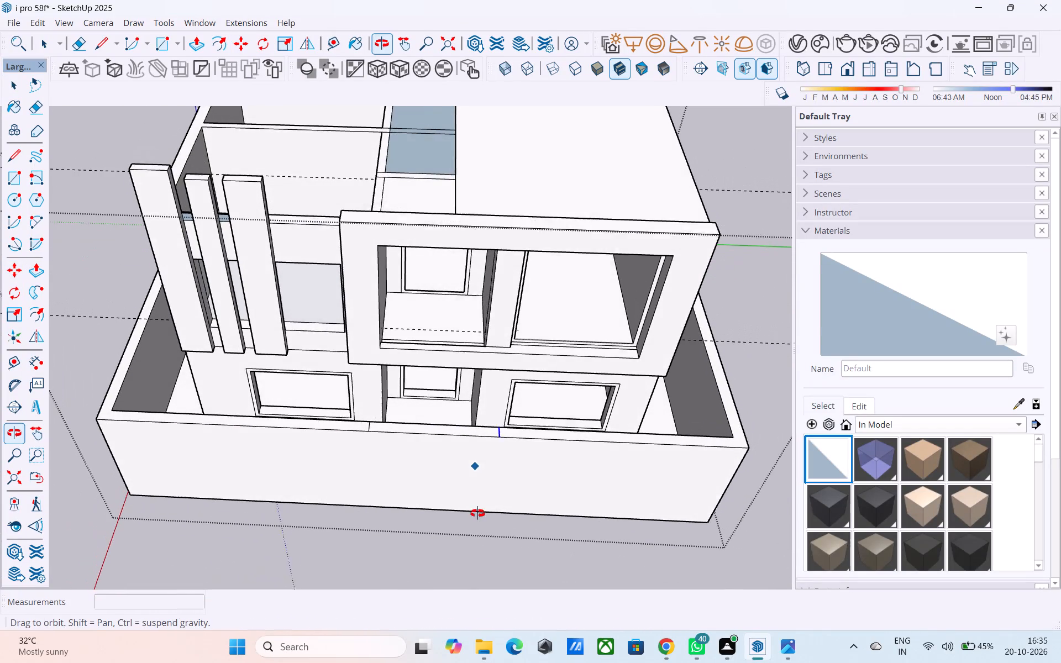
middle_drag(477, 513, 477, 515)
scroll(445, 461, up, 4)
key(space)
click(419, 416)
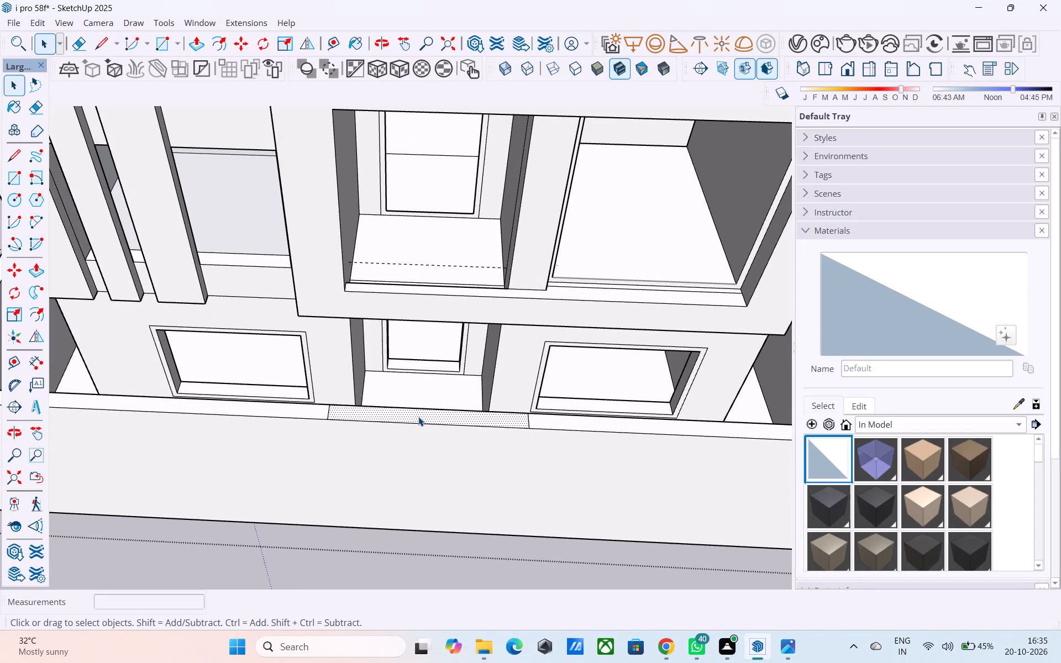
key(p)
click(418, 416)
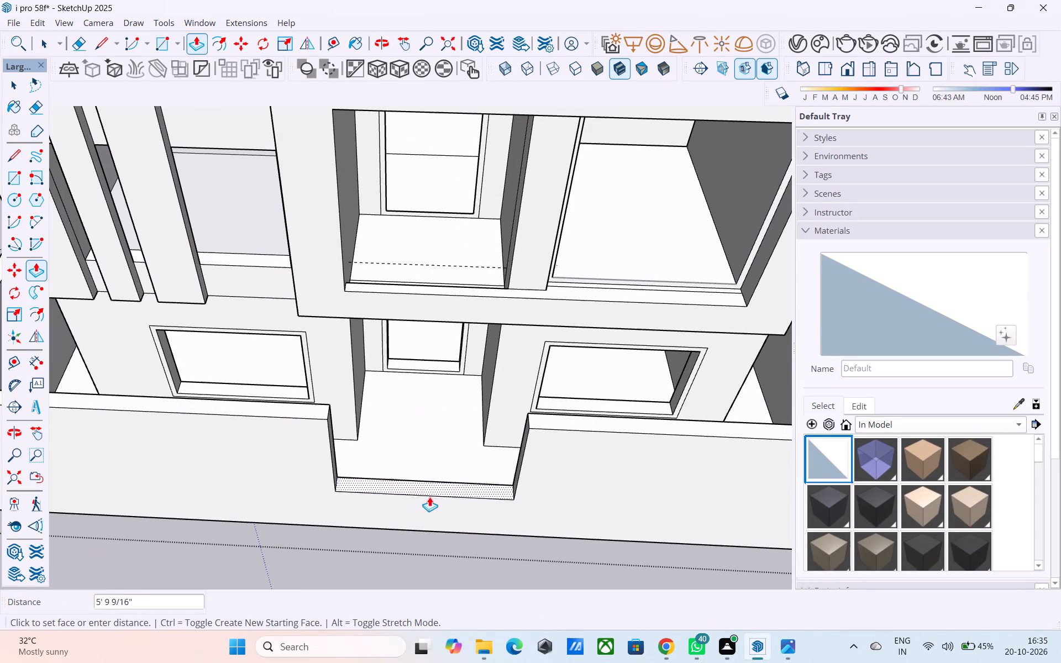
click(427, 549)
Save the model.
middle_click(426, 531)
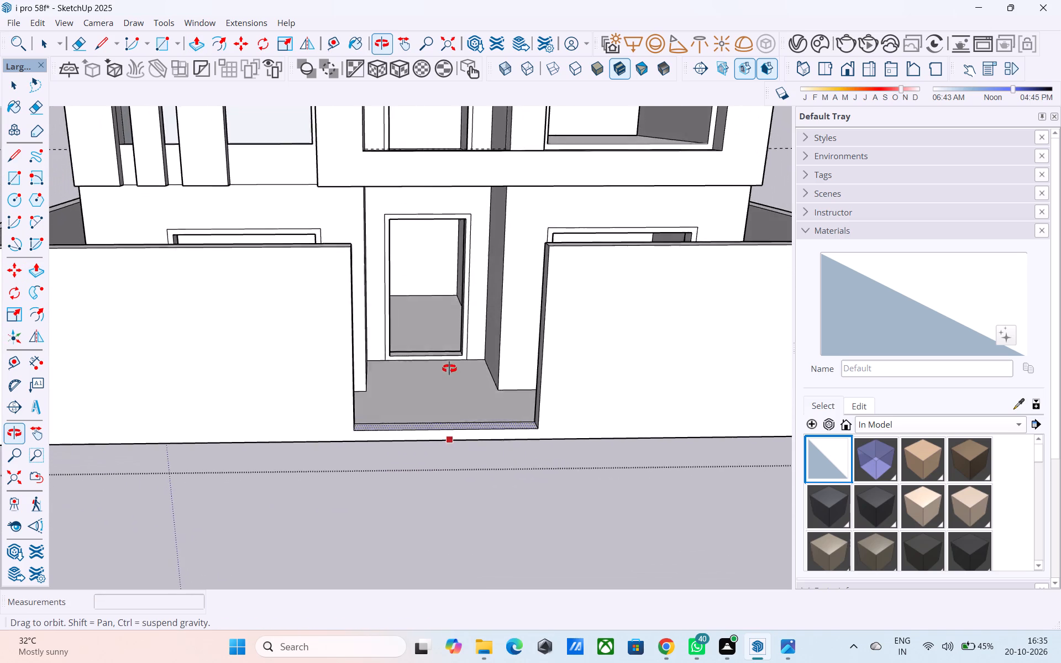
key(ctrl+s)
scroll(425, 517, down, 5)
middle_drag(425, 520, 435, 466)
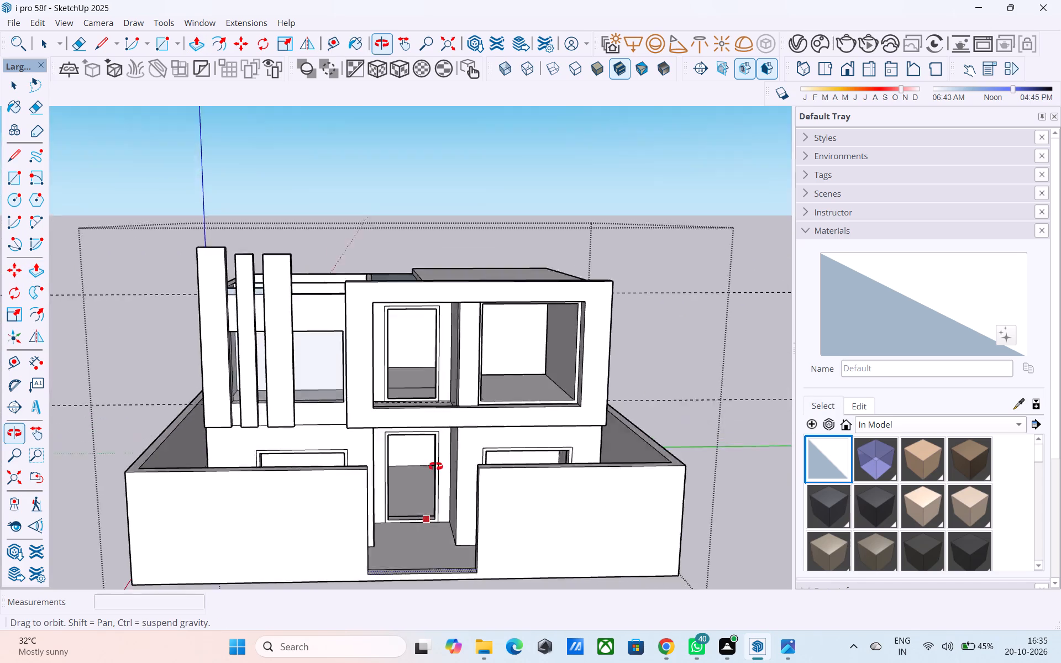
Examine the front gateway and the boundary wall from several angles around the house.
middle_drag(435, 466, 439, 427)
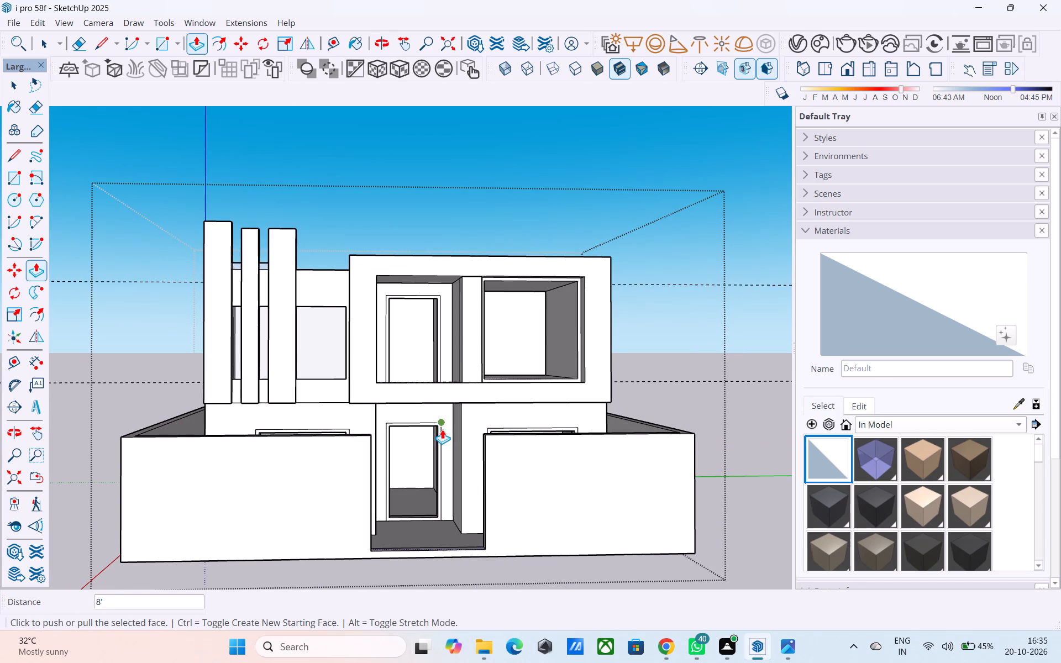
scroll(478, 407, down, 1)
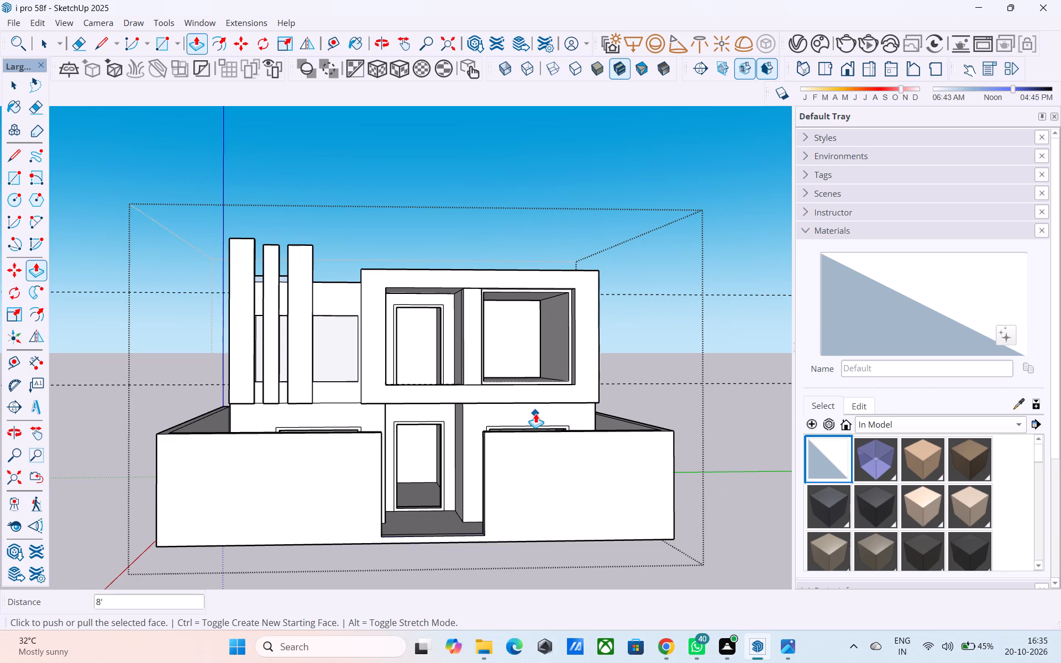
scroll(535, 413, down, 3)
middle_drag(534, 411, 417, 424)
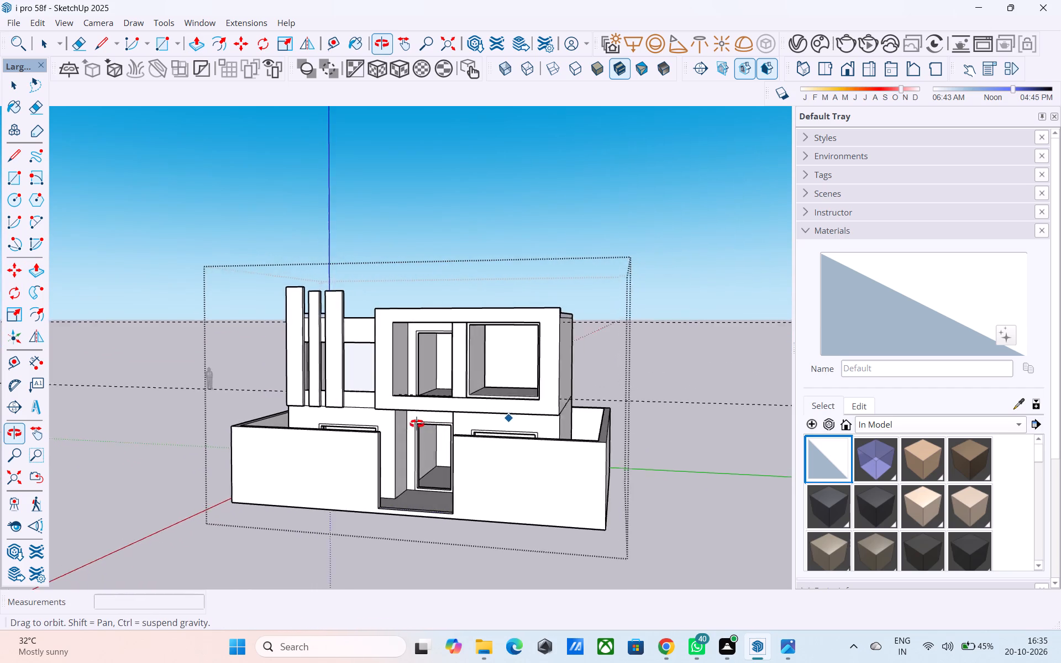
middle_drag(417, 424, 302, 439)
scroll(366, 457, up, 5)
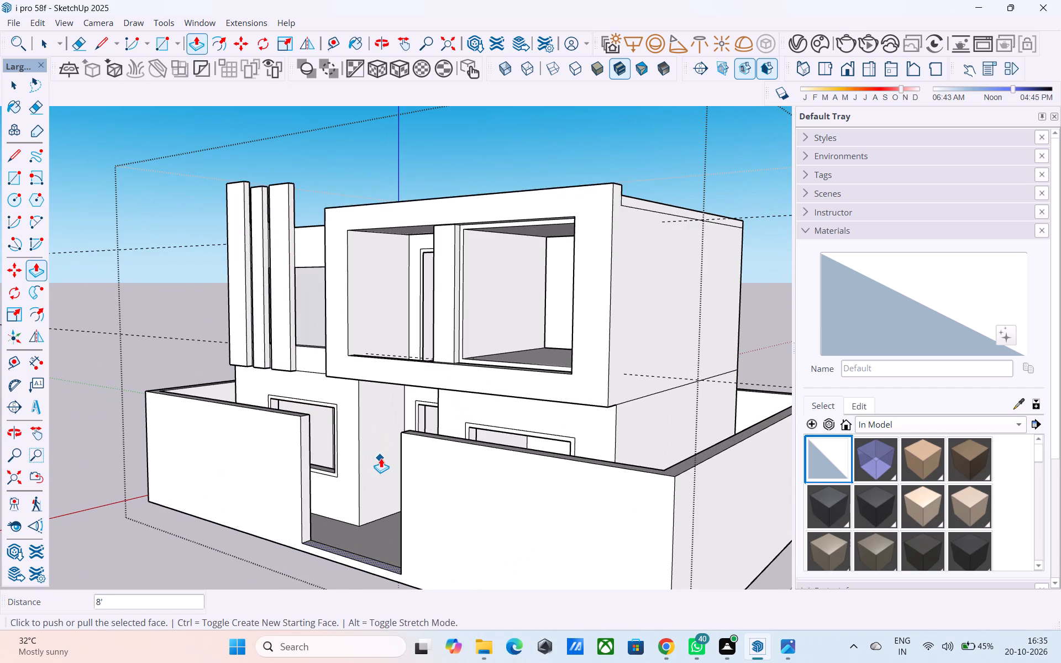
scroll(381, 458, down, 6)
middle_drag(384, 456, 617, 422)
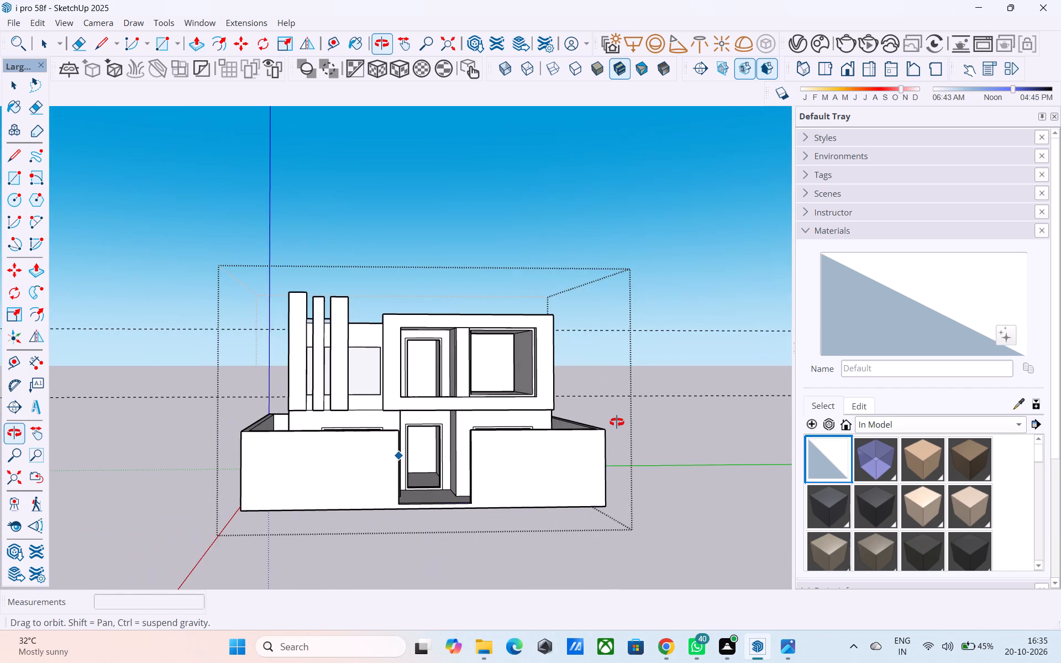
middle_drag(617, 422, 617, 412)
scroll(465, 436, down, 2)
middle_drag(394, 436, 455, 496)
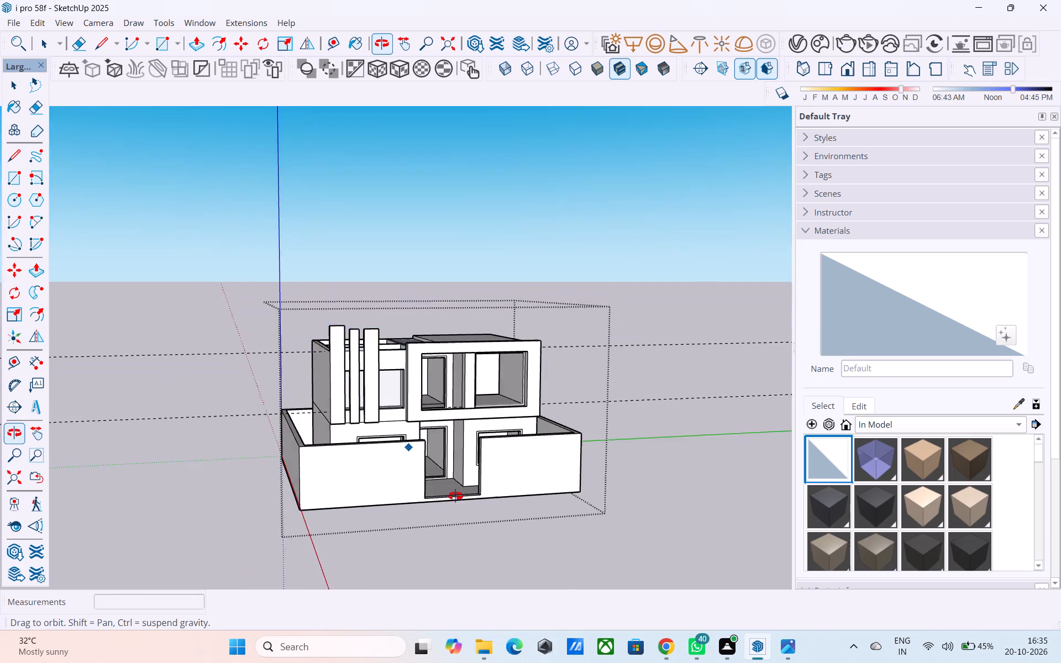
middle_drag(455, 496, 469, 515)
Copy the front top edge of the boundary wall section left of the gateway 2' down its face.
scroll(393, 511, up, 8)
key(space)
middle_drag(239, 432, 322, 445)
scroll(322, 445, up, 3)
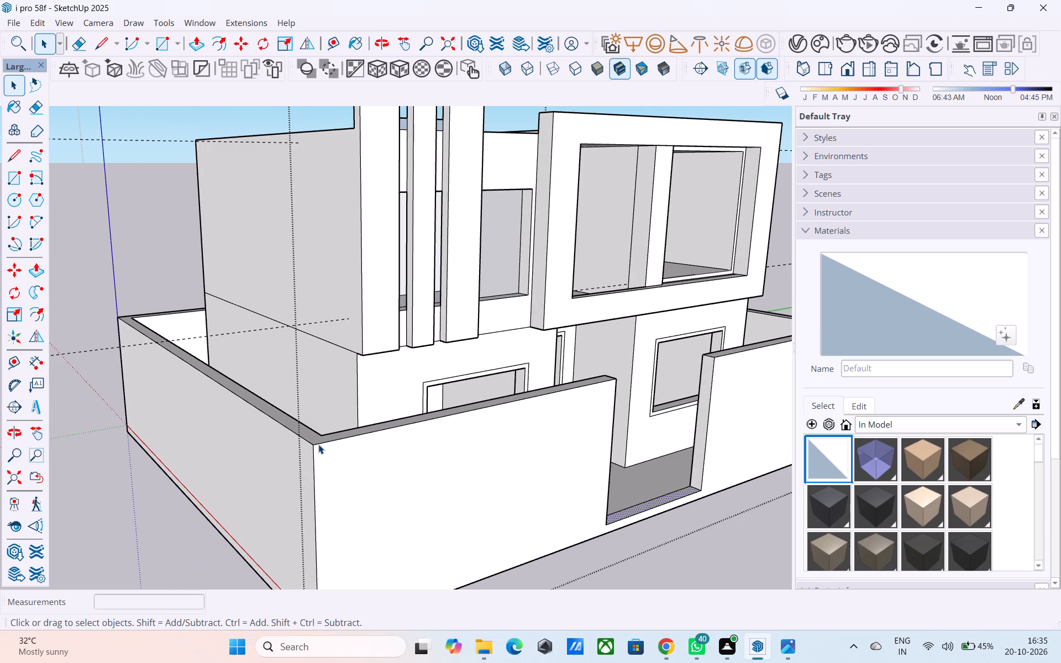
click(319, 444)
key(m)
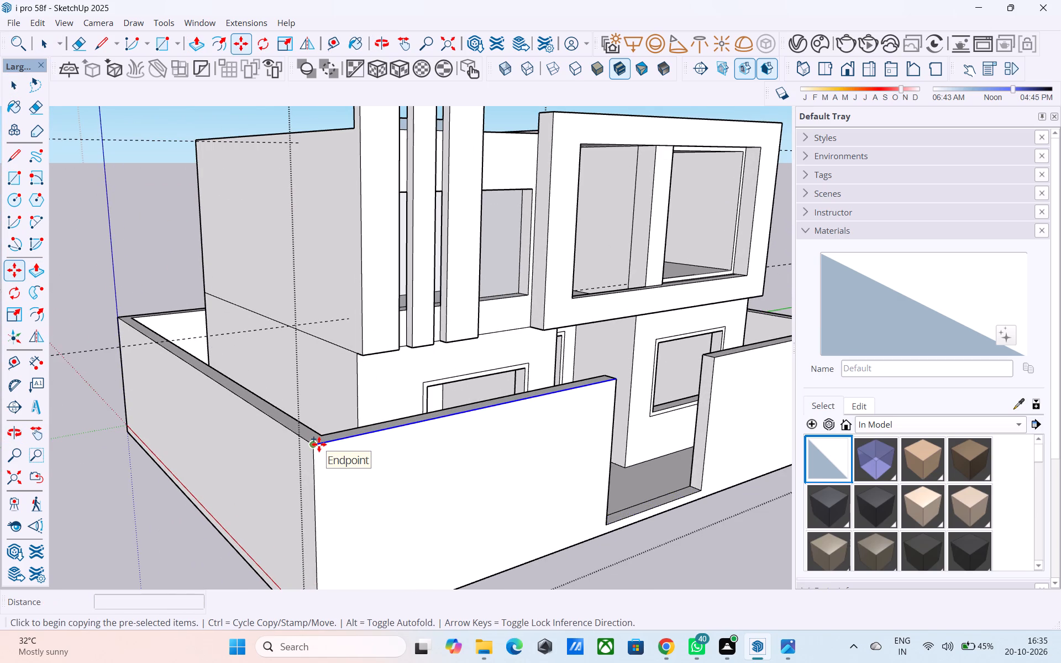
click(319, 444)
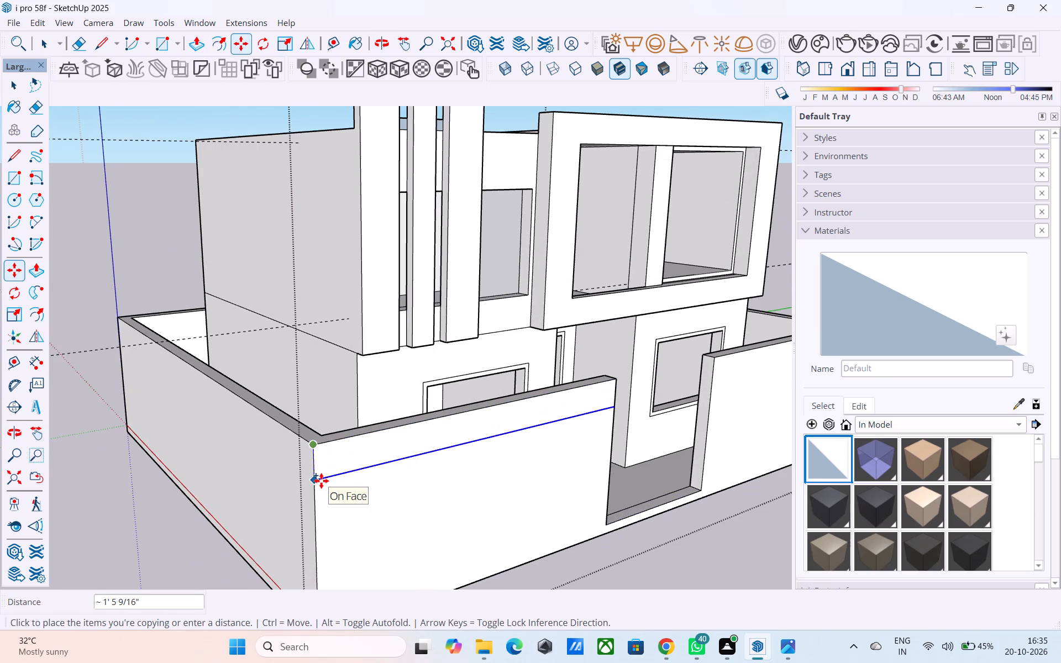
text(2')
key(Return)
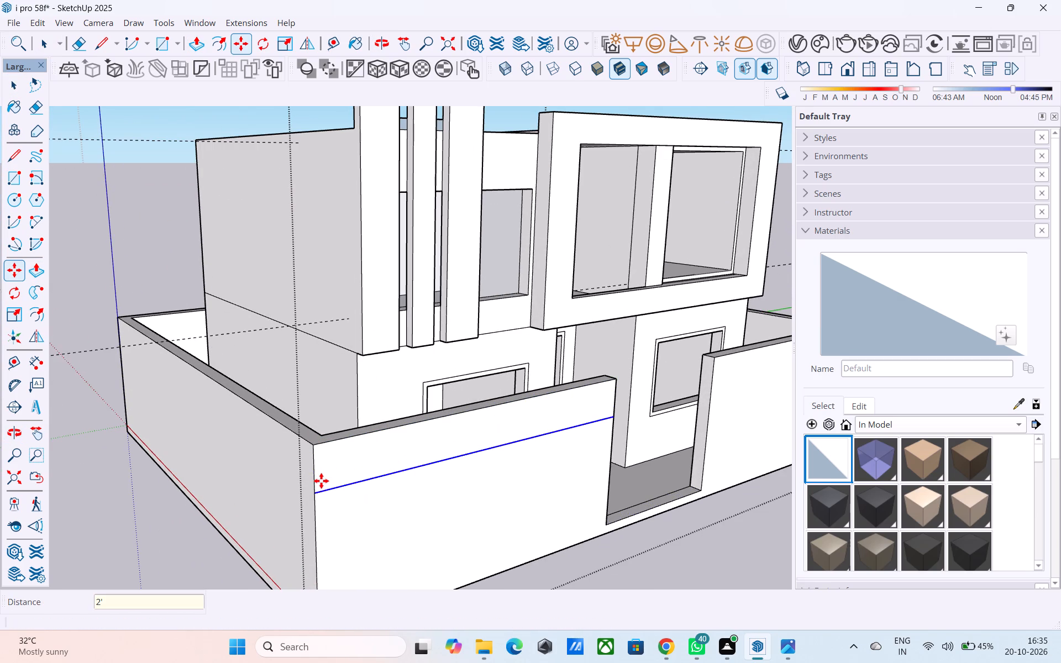
Copy the outer vertical corner edge of the wall section left of the gateway 2' inward along its front face.
scroll(384, 493, down, 3)
middle_drag(406, 506, 312, 496)
scroll(312, 496, down, 1)
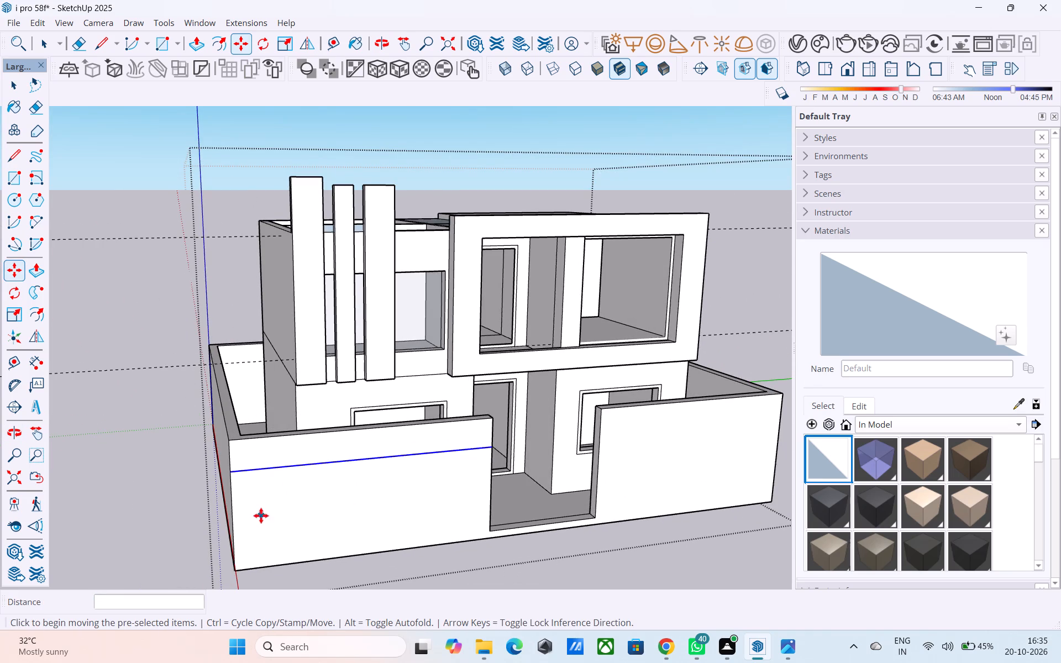
middle_drag(258, 520, 343, 517)
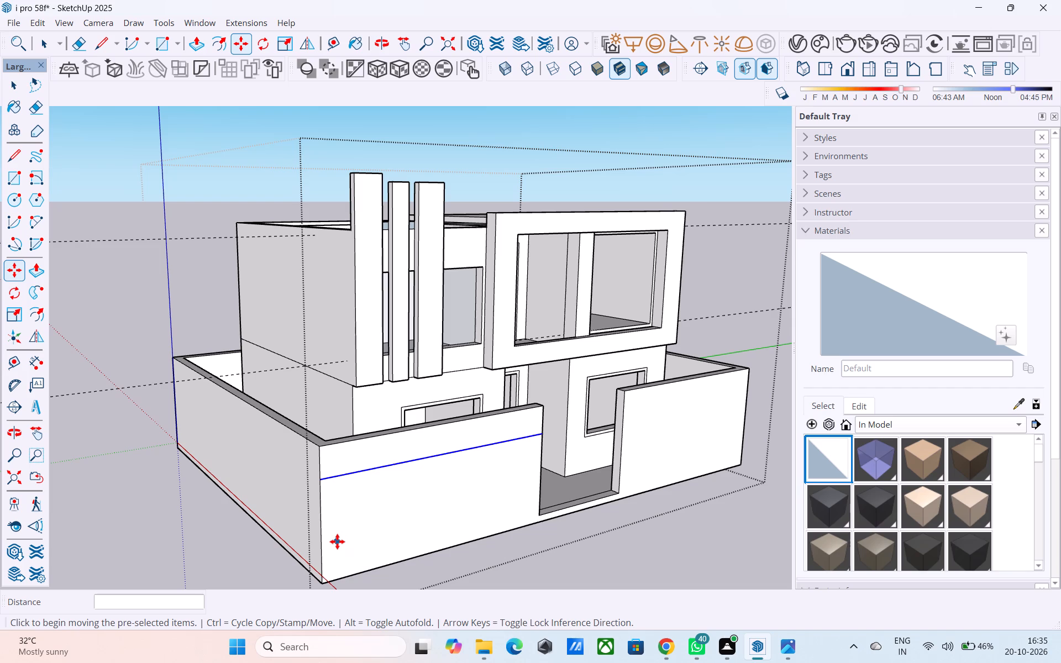
key(space)
scroll(321, 508, up, 2)
click(321, 507)
key(m)
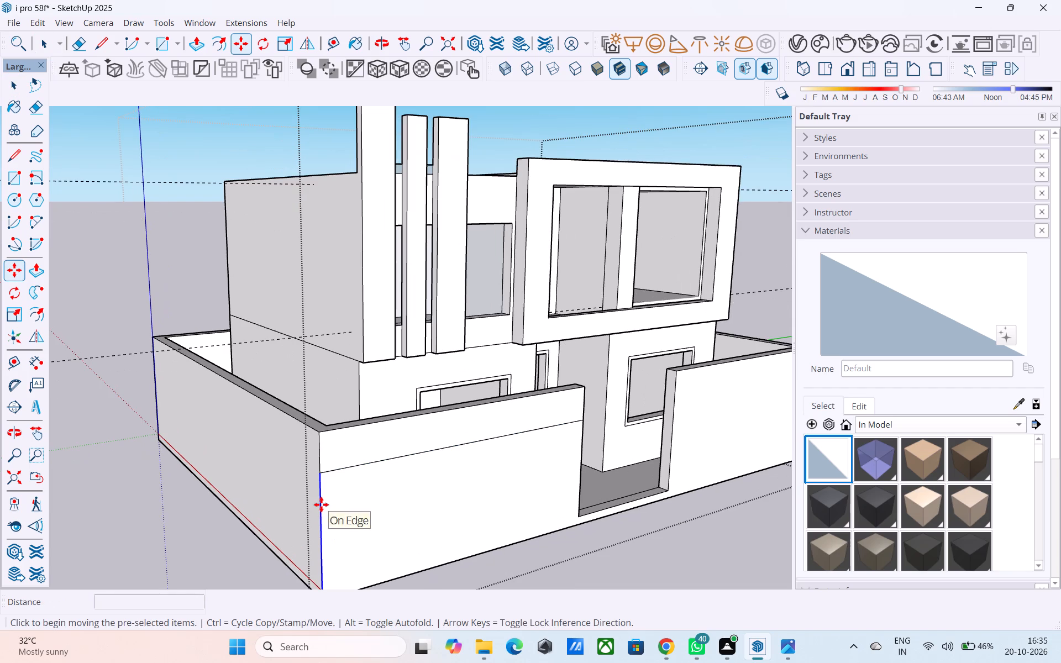
click(321, 474)
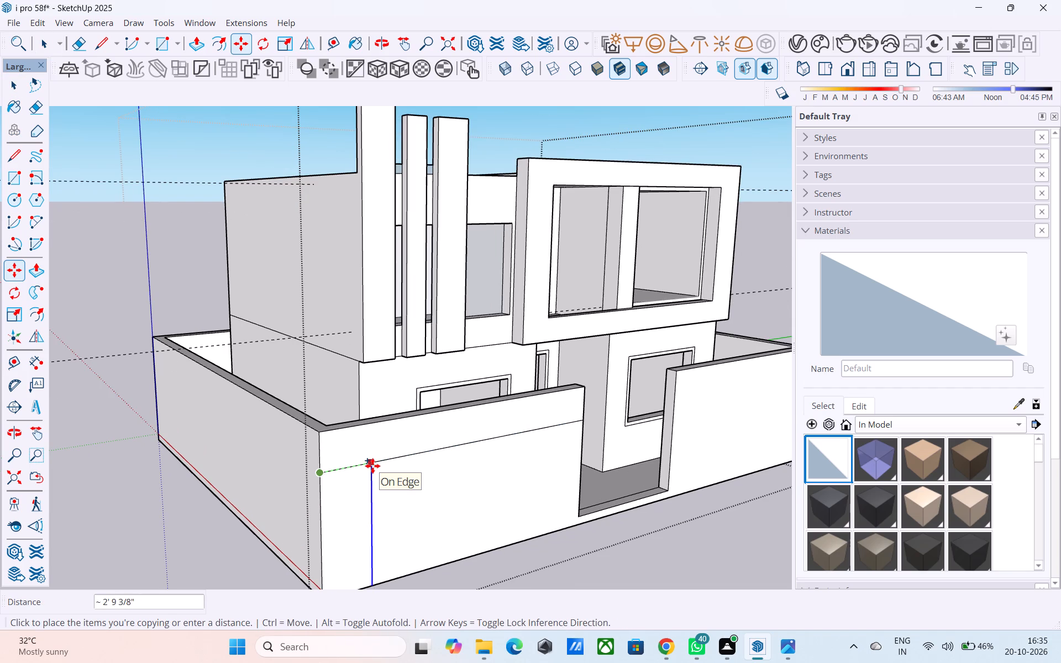
text(2')
key(Return)
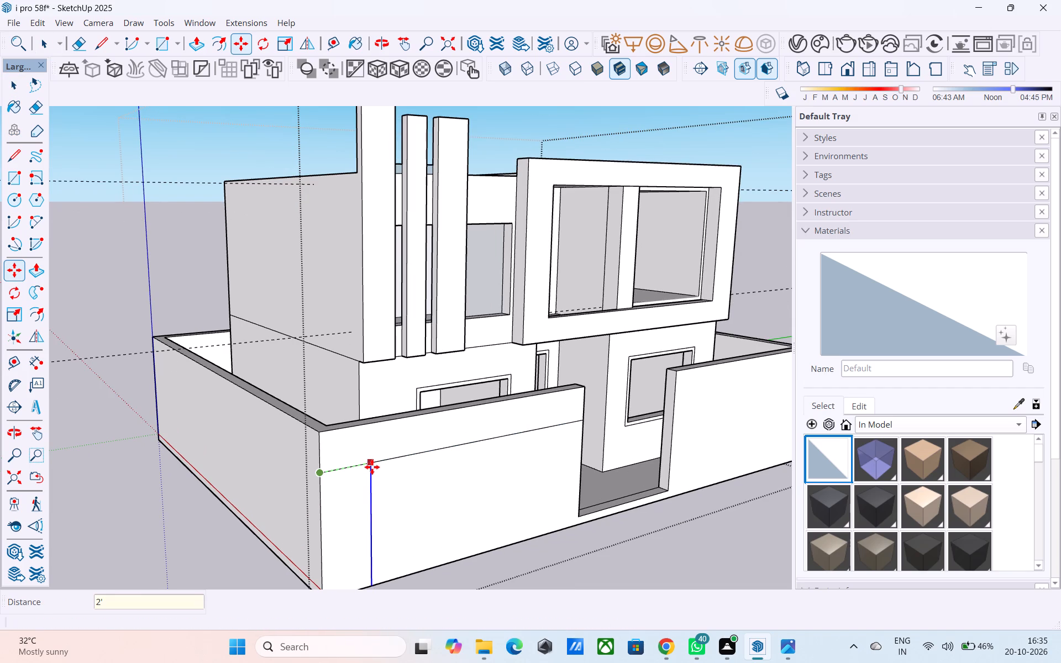
Erase the short horizontal line between the wall's outer corner and the copied vertical line.
key(e)
drag(345, 471, 339, 467)
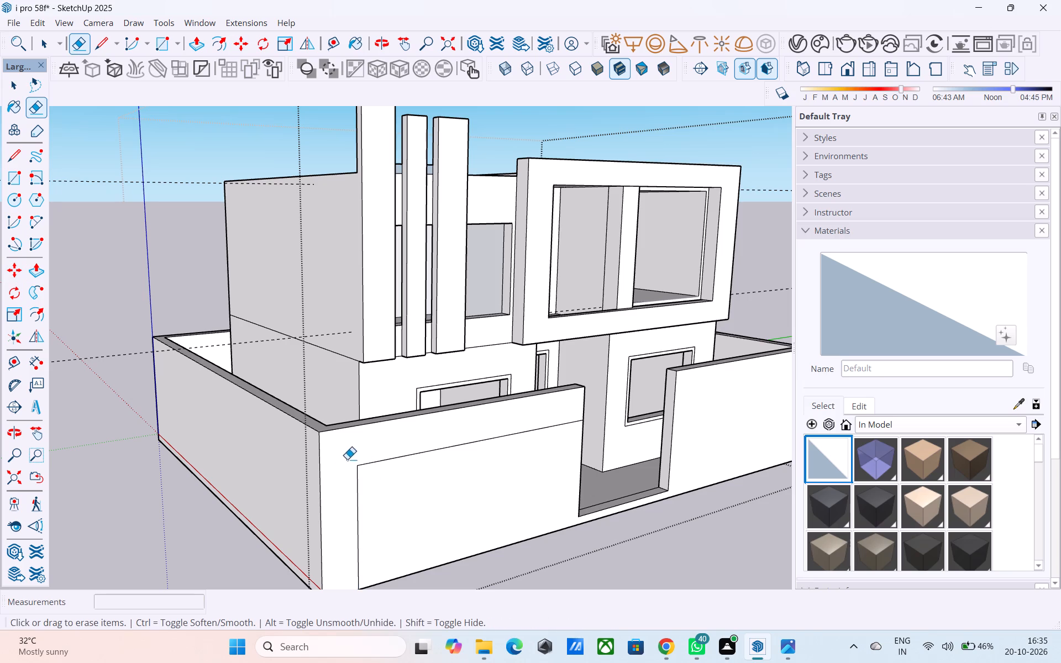
Push/Pull the L-shaped border face on the wall section left of the gateway outward 3".
key(space)
click(347, 459)
key(p)
click(358, 472)
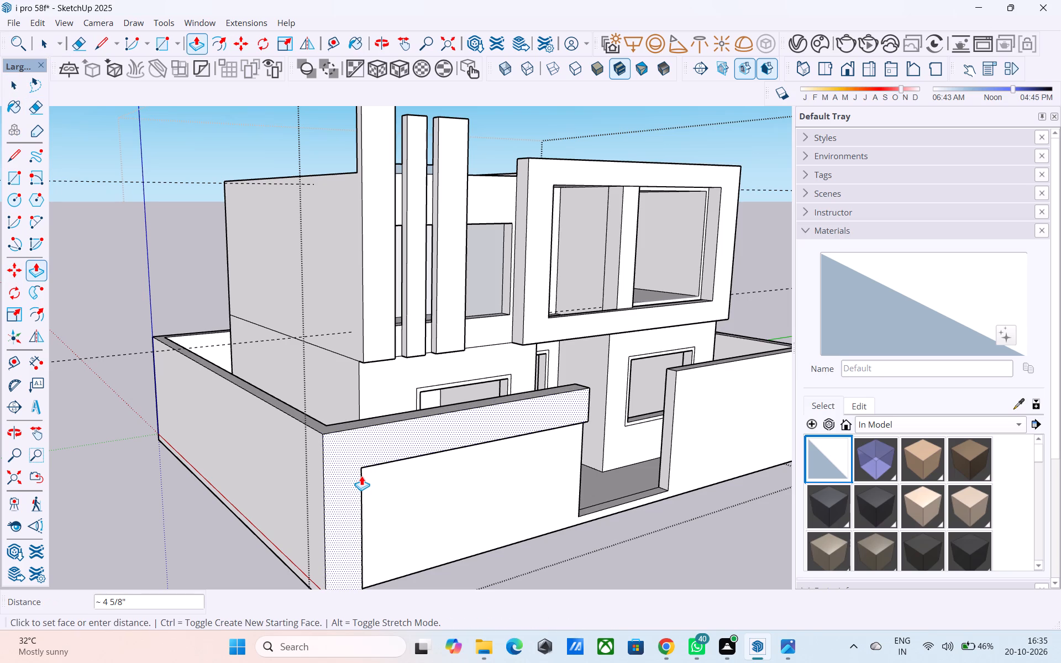
text(3")
key(Return)
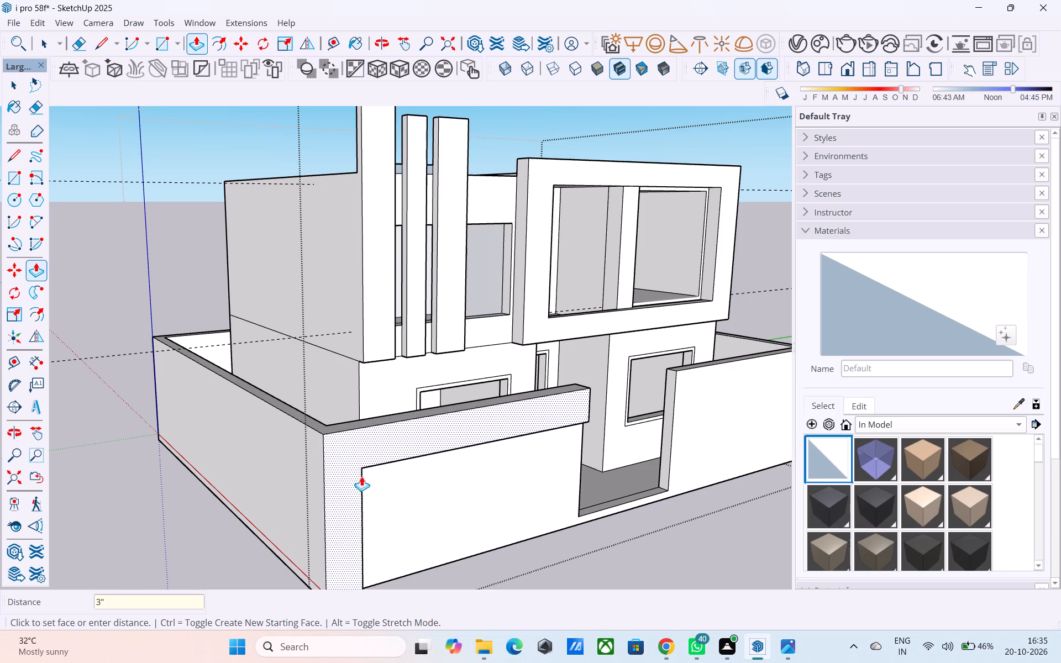
Draw a rectangle about 12' 6" by 4' 10" inside the recessed panel, standing on the wall's bottom edge.
key(space)
middle_drag(304, 465, 133, 430)
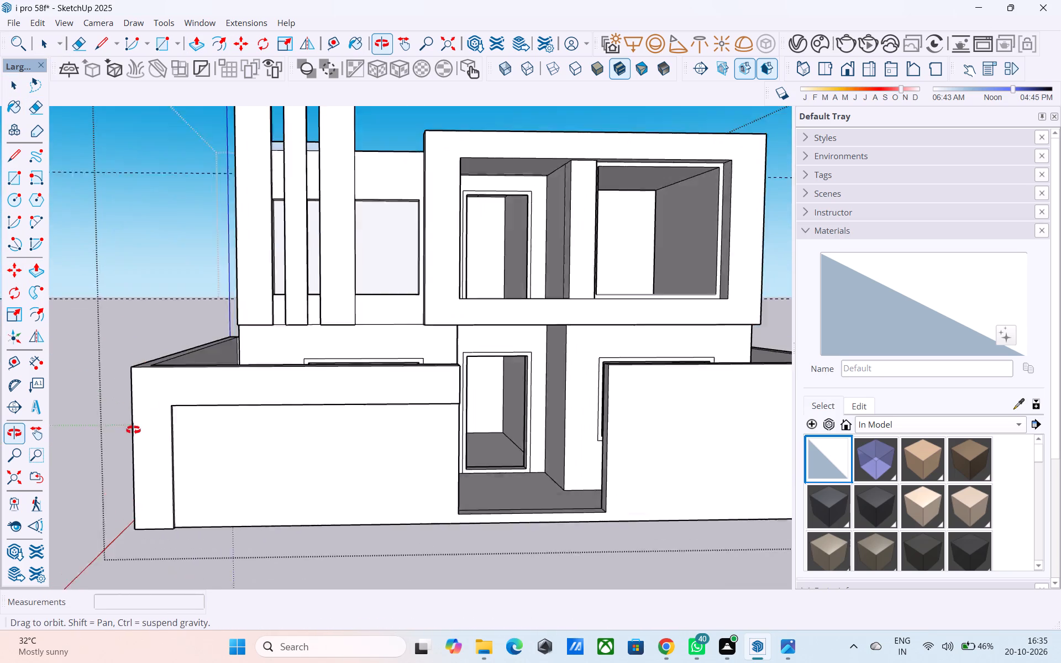
middle_drag(133, 430, 93, 423)
scroll(224, 457, up, 2)
key(r)
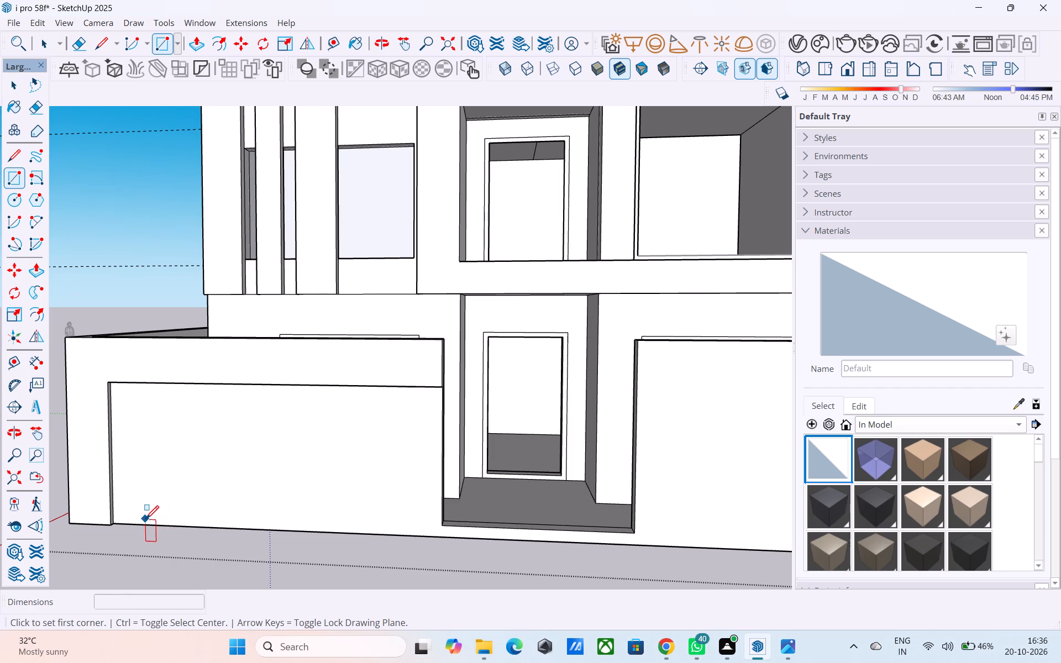
click(136, 524)
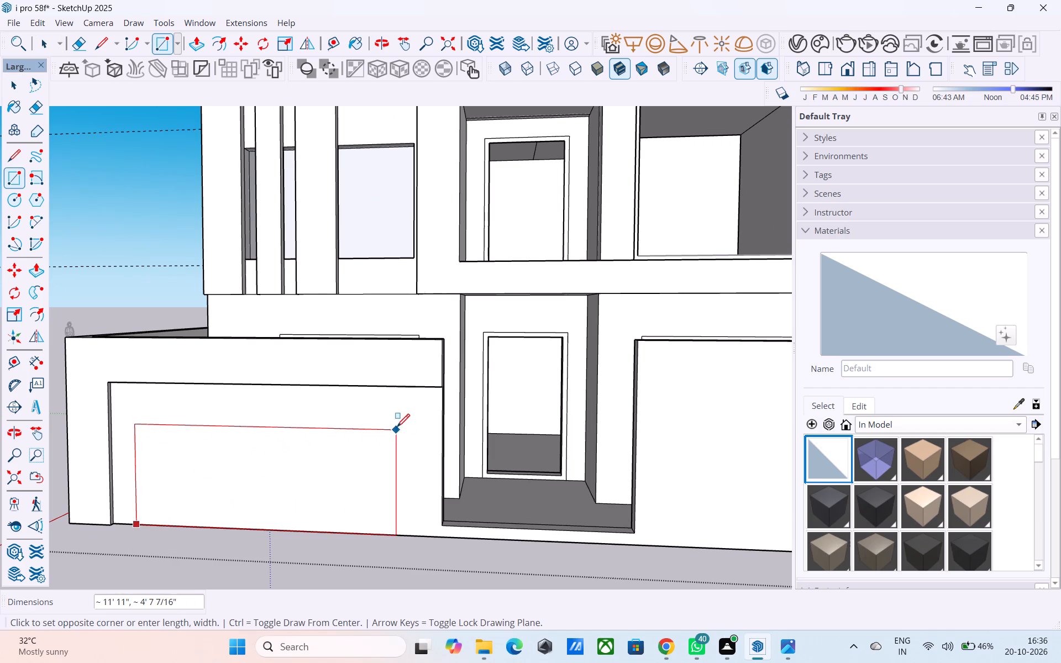
middle_drag(397, 424, 447, 396)
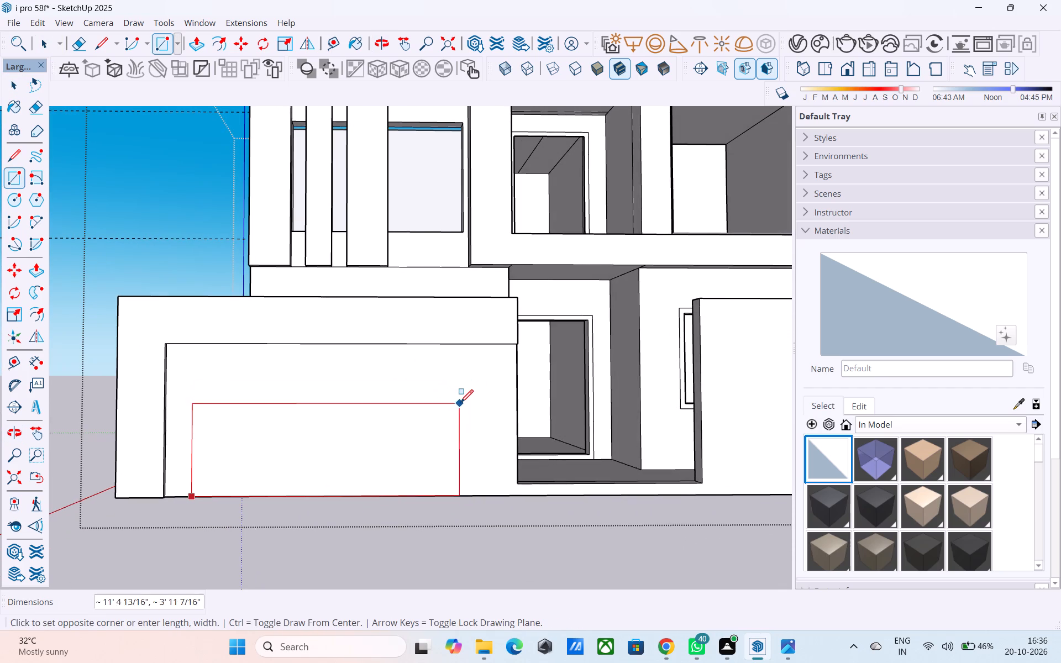
click(484, 383)
Copy the gateway-side vertical edge of the wall section right of the gateway 1.5' along its front face.
scroll(433, 350, down, 6)
scroll(250, 415, down, 1)
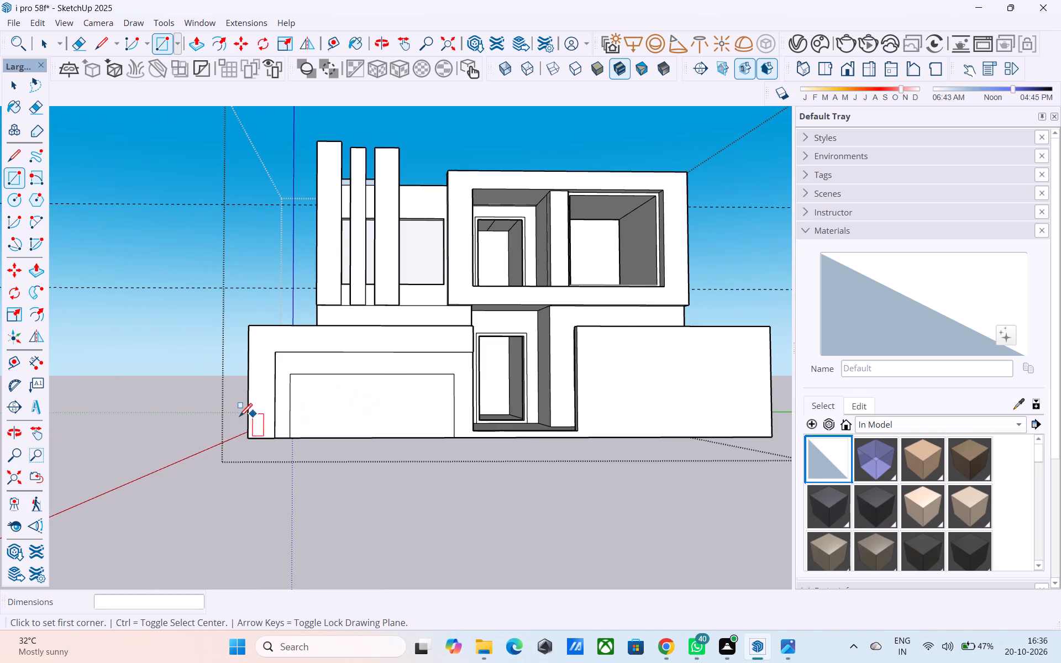
scroll(239, 418, down, 3)
shift+middle_drag(689, 408, 531, 499)
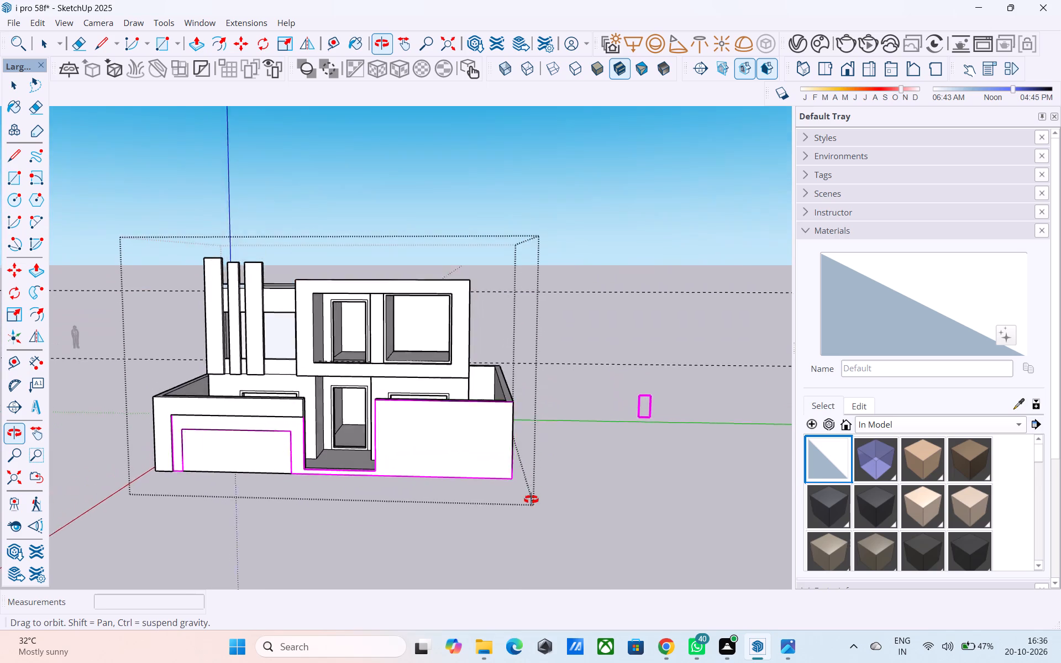
shift+middle_drag(531, 499, 477, 515)
scroll(447, 480, up, 5)
middle_drag(468, 421, 467, 455)
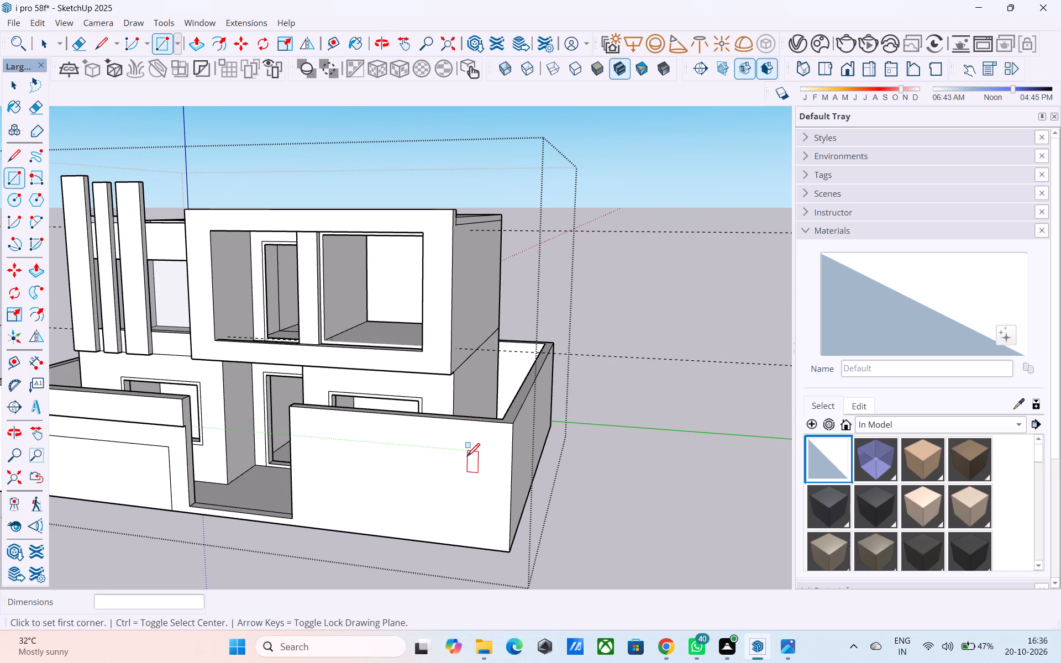
scroll(456, 471, down, 2)
middle_drag(474, 466, 555, 430)
scroll(549, 428, up, 3)
middle_drag(505, 443, 539, 512)
middle_drag(429, 505, 469, 478)
scroll(329, 486, up, 3)
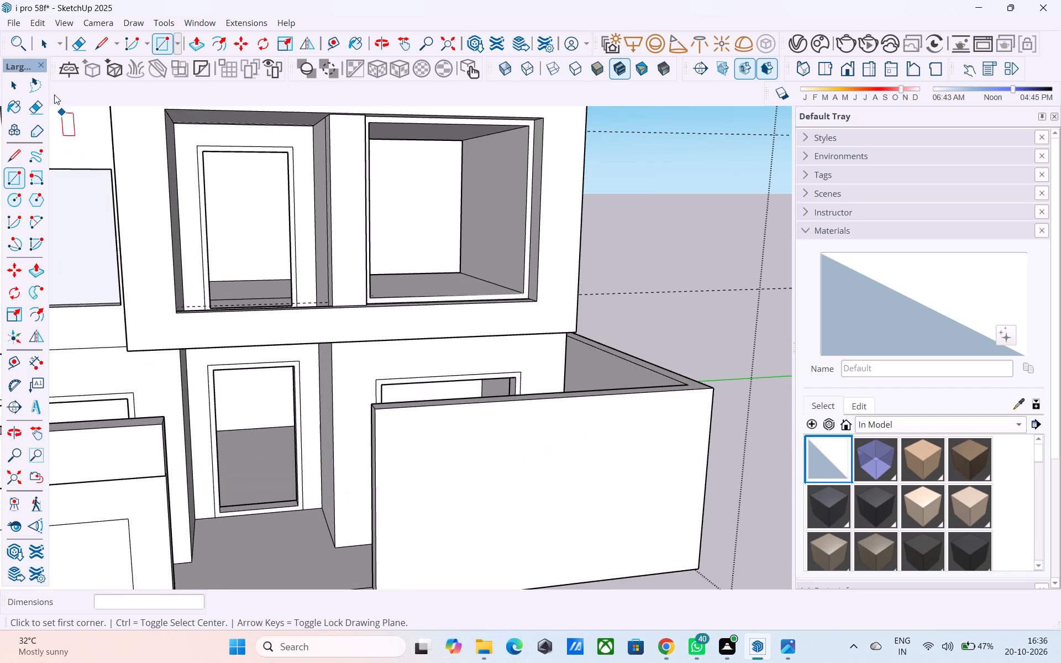
click(39, 41)
scroll(302, 369, down, 6)
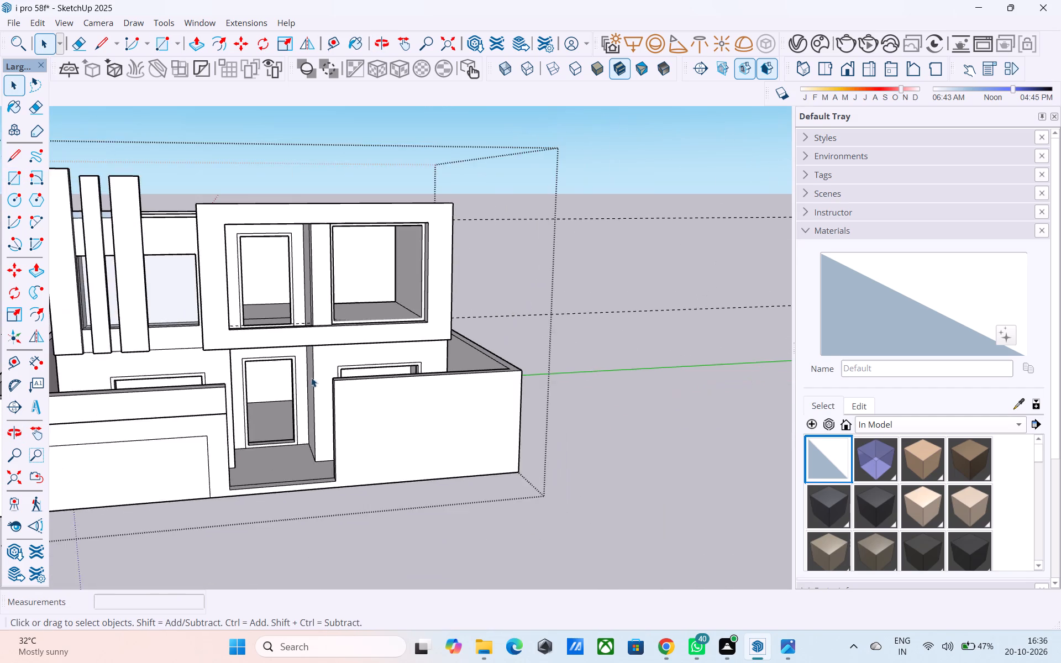
middle_drag(376, 442, 444, 455)
scroll(403, 451, up, 11)
scroll(366, 435, down, 6)
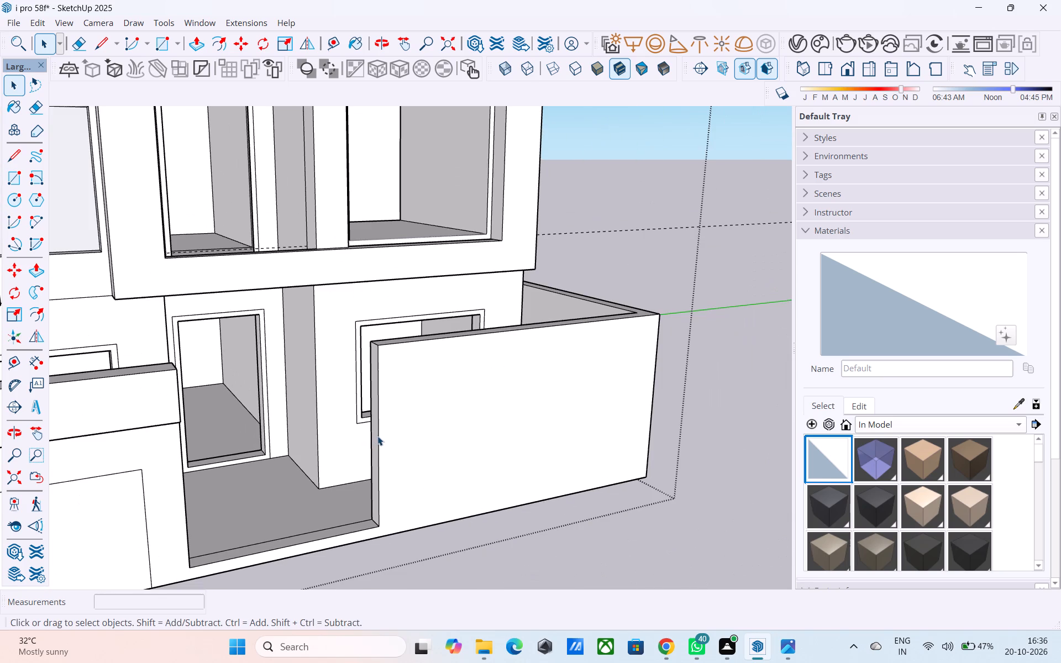
click(377, 435)
key(m)
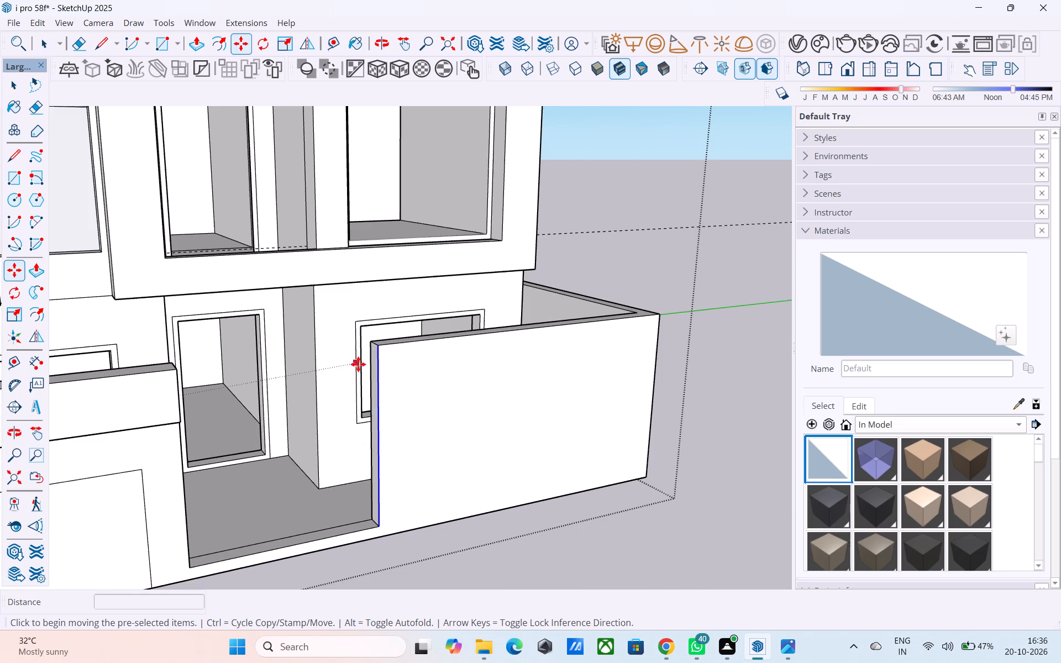
click(377, 347)
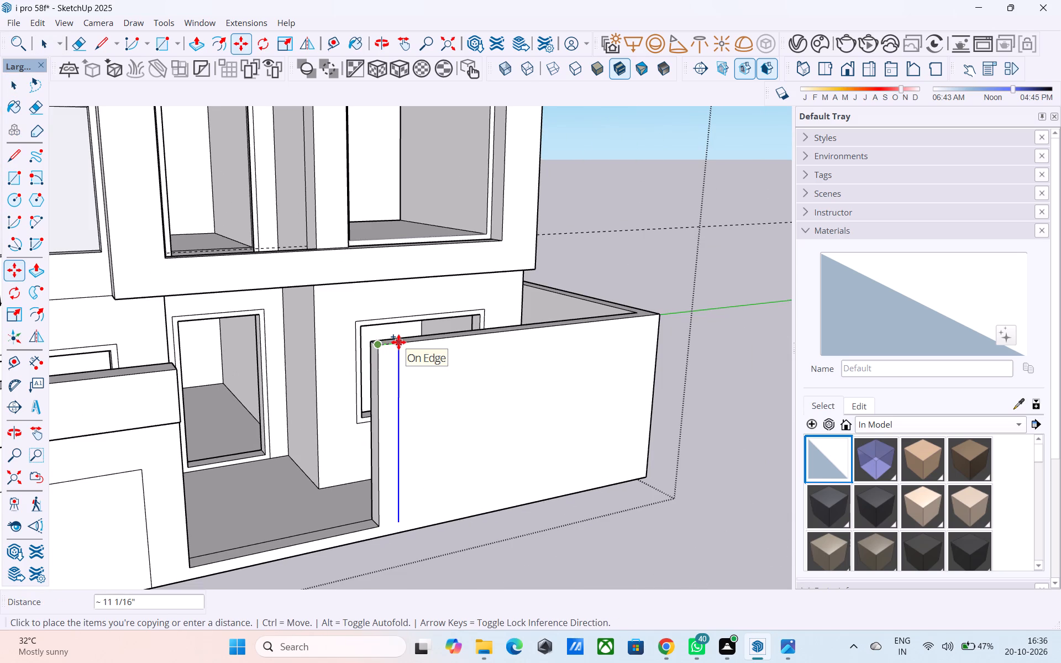
text(1.5')
key(Return)
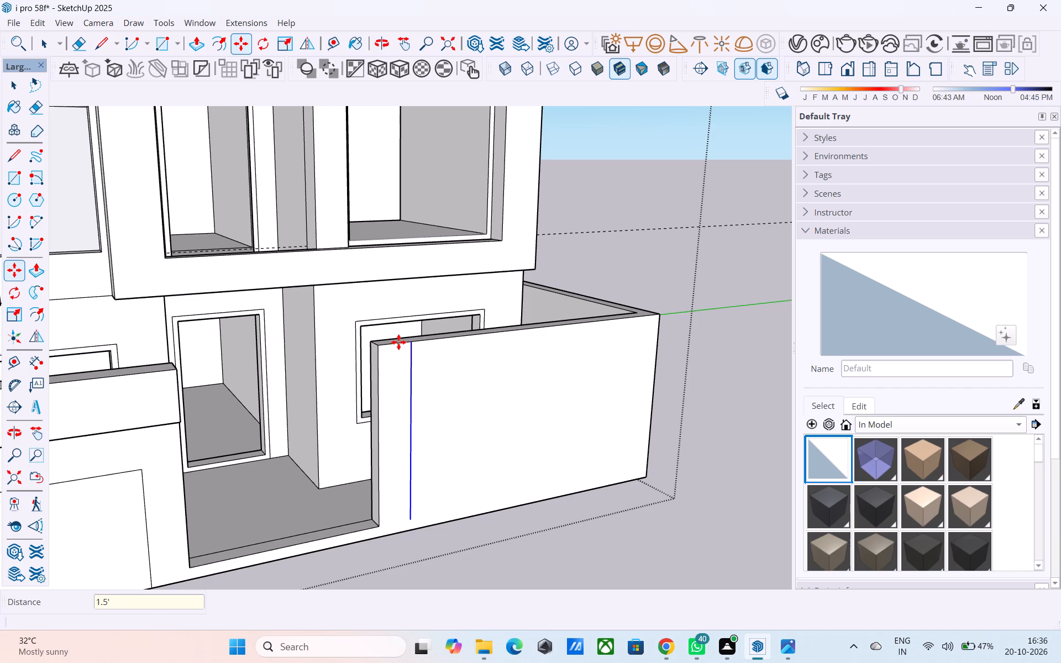
Draw a 6" line extending the copied vertical line down to the wall's bottom edge.
key(l)
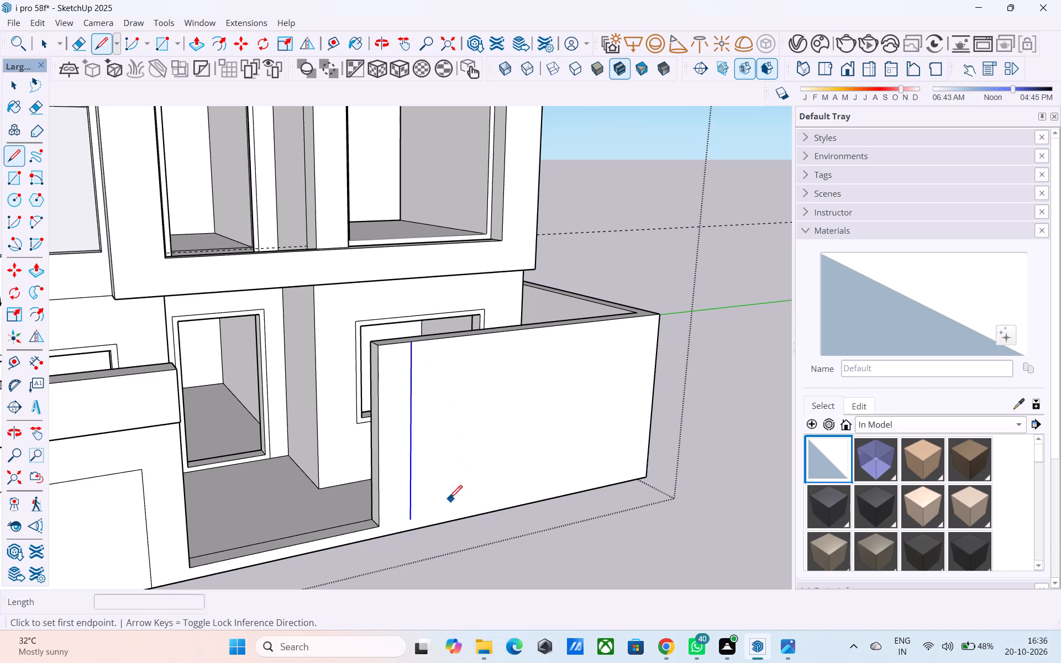
scroll(411, 524, up, 4)
click(410, 514)
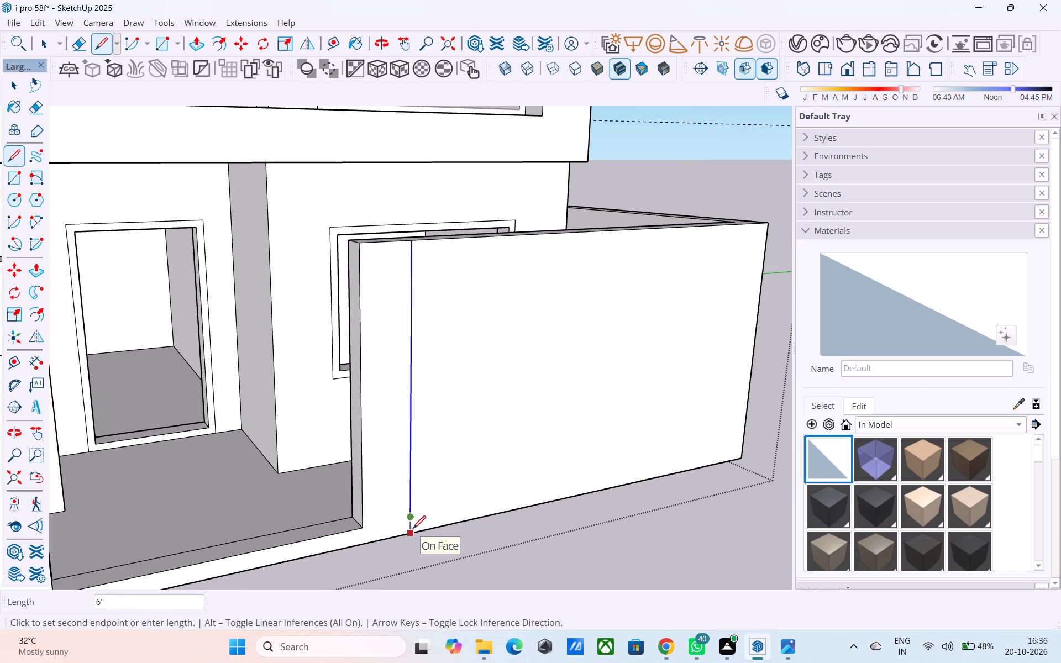
click(413, 530)
key(space)
Copy the outer vertical edge of the wall section beyond the gateway 1.5' inward along its front face.
scroll(413, 532, down, 1)
middle_drag(412, 532, 312, 561)
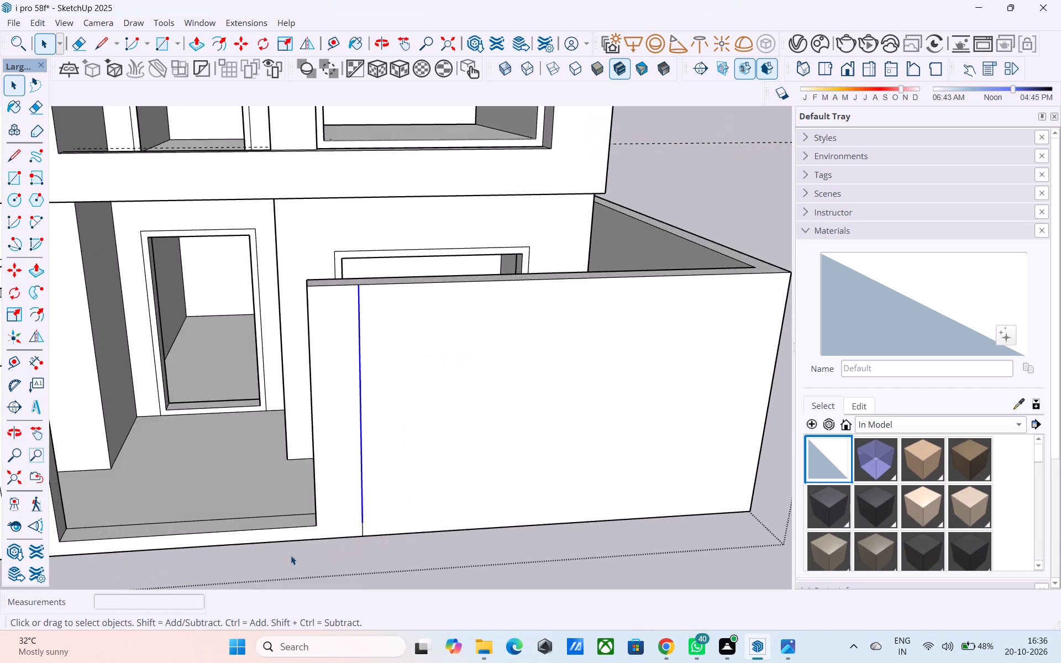
scroll(194, 514, down, 3)
middle_drag(410, 492, 175, 438)
scroll(407, 416, up, 3)
middle_drag(424, 402, 448, 554)
scroll(426, 481, up, 1)
scroll(468, 461, up, 3)
click(463, 422)
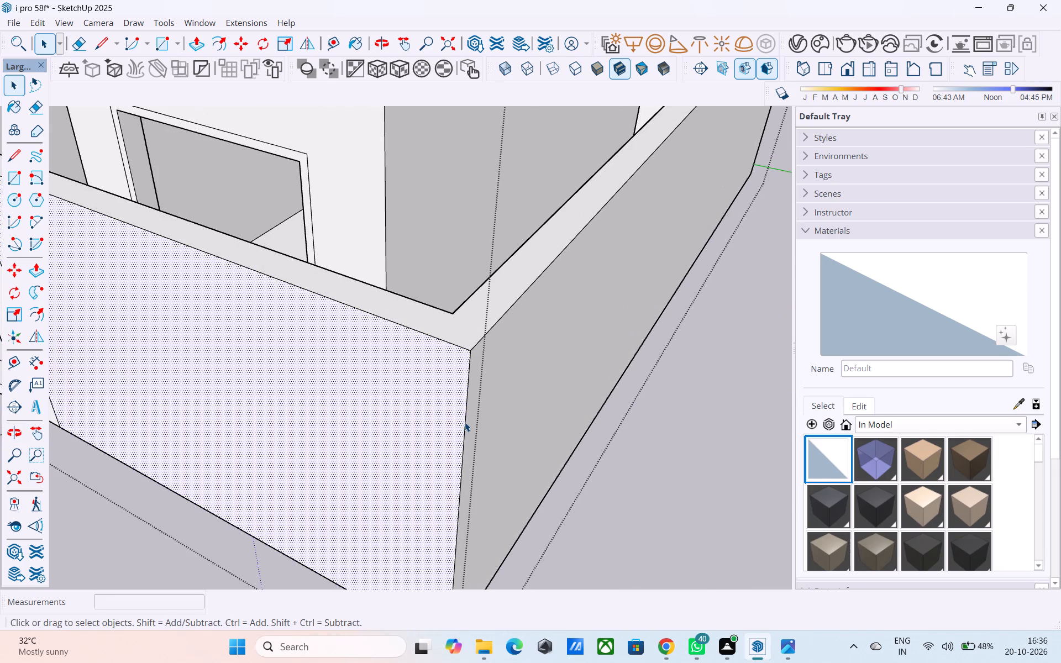
click(465, 422)
key(m)
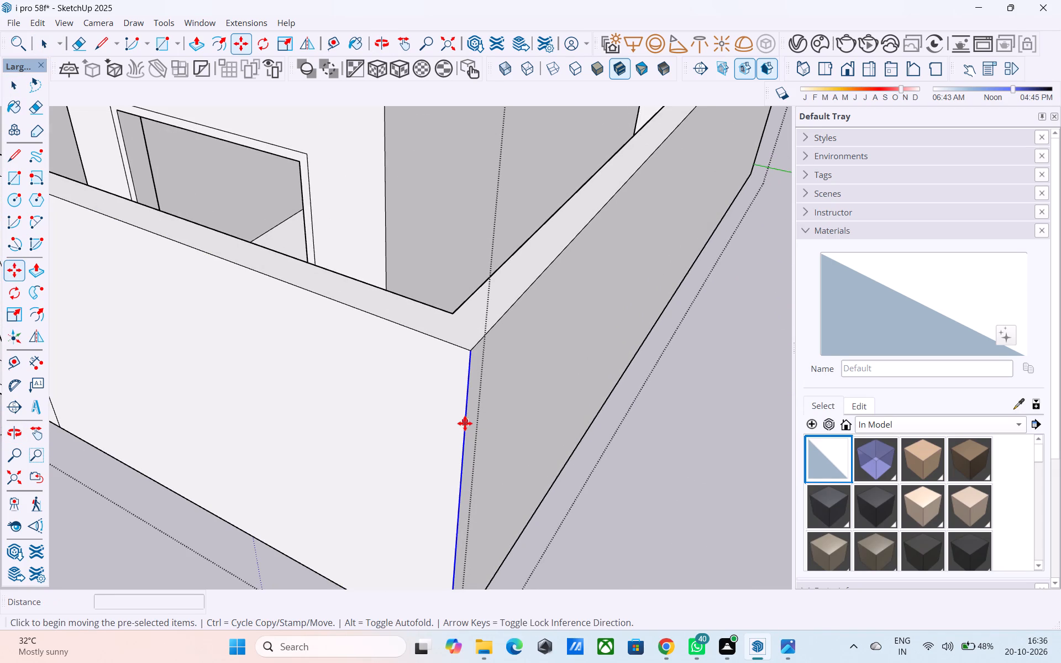
click(474, 352)
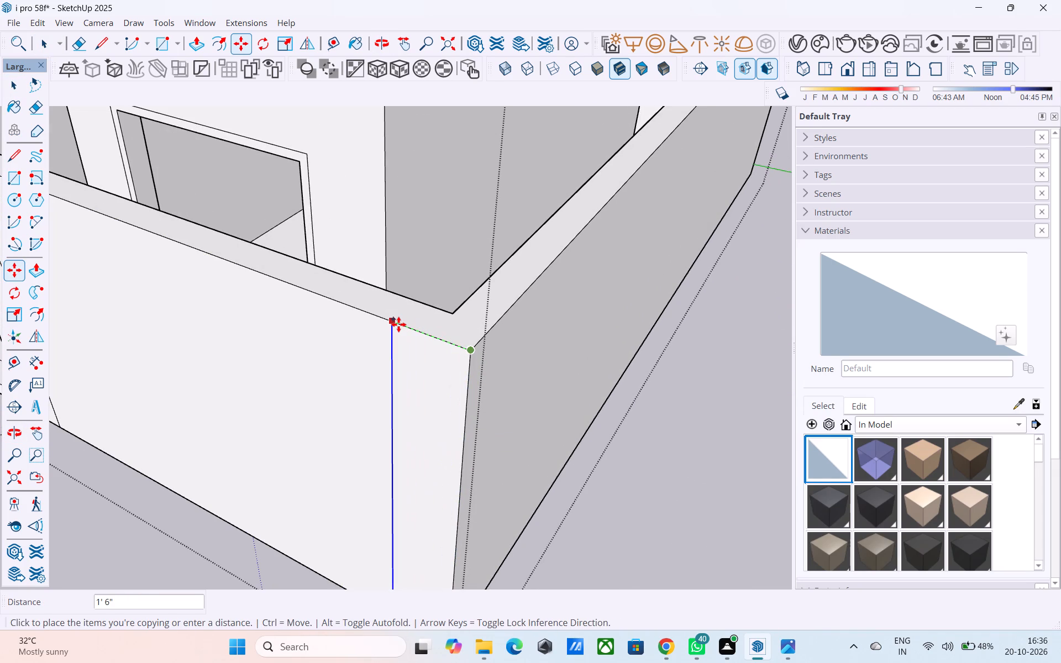
text(1.5')
key(Return)
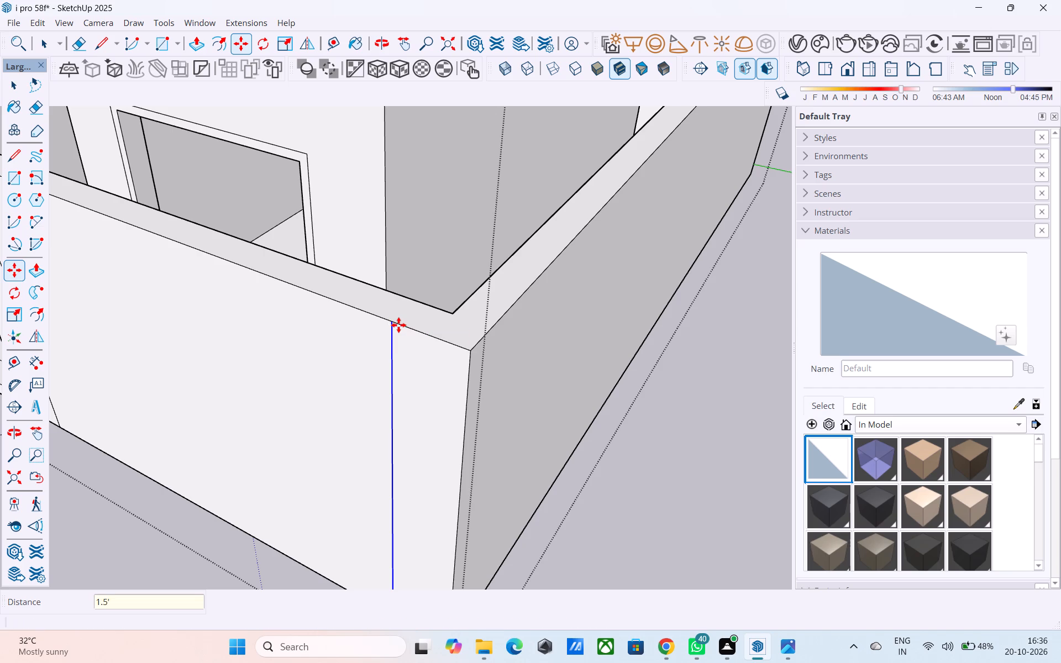
Copy the front top edge between the two vertical lines 1' 6" down the wall face.
scroll(385, 311, down, 3)
shift+middle_drag(386, 311, 453, 371)
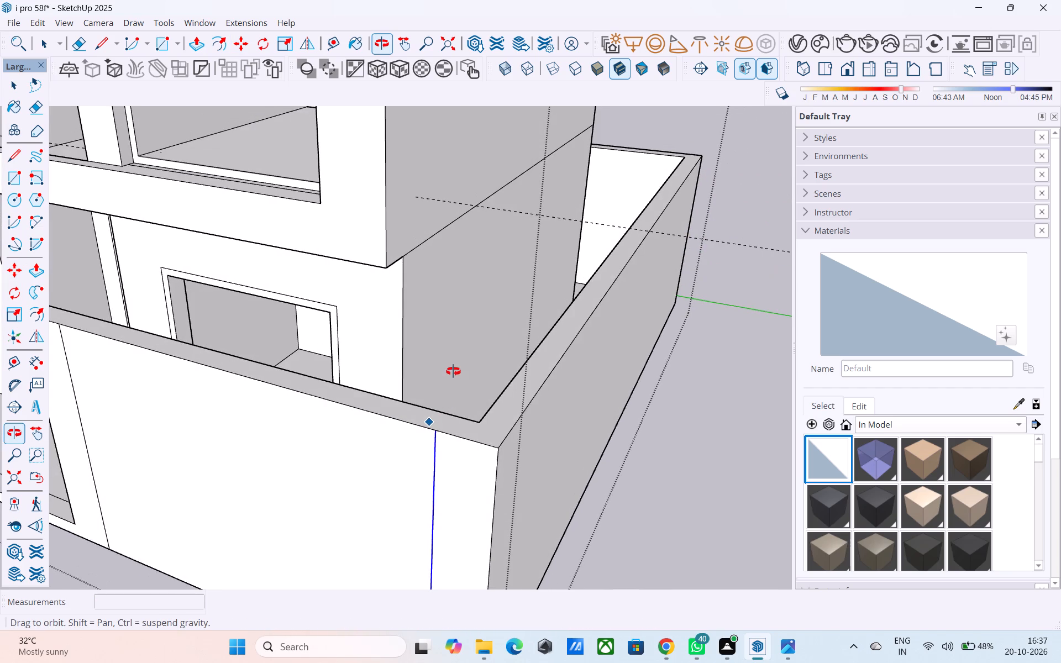
shift+middle_drag(453, 371, 445, 366)
key(space)
click(401, 420)
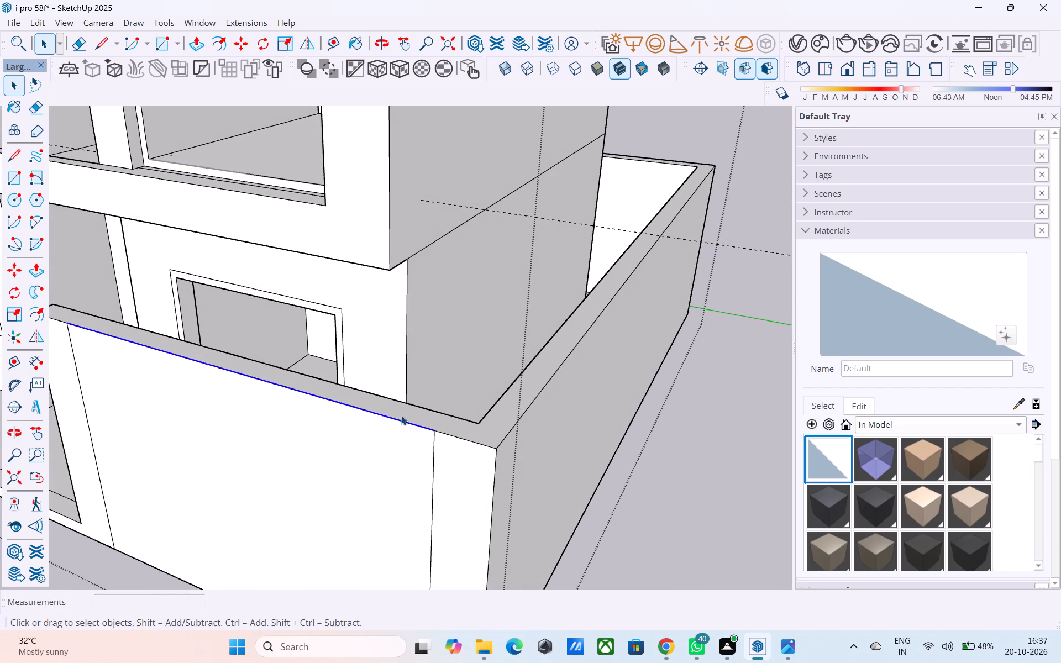
key(m)
click(432, 432)
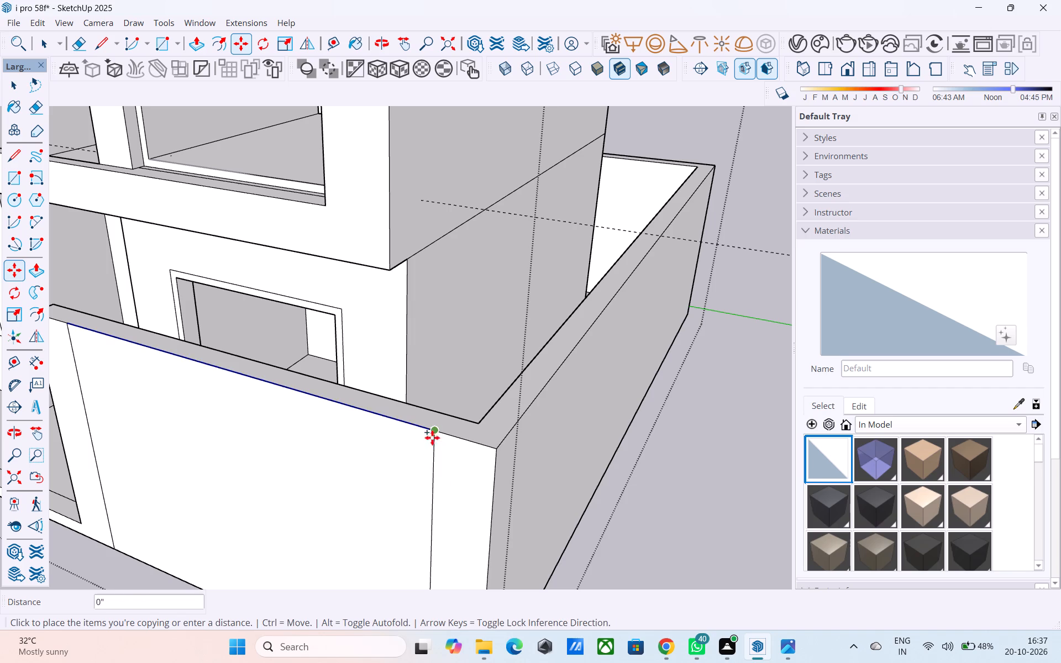
click(434, 486)
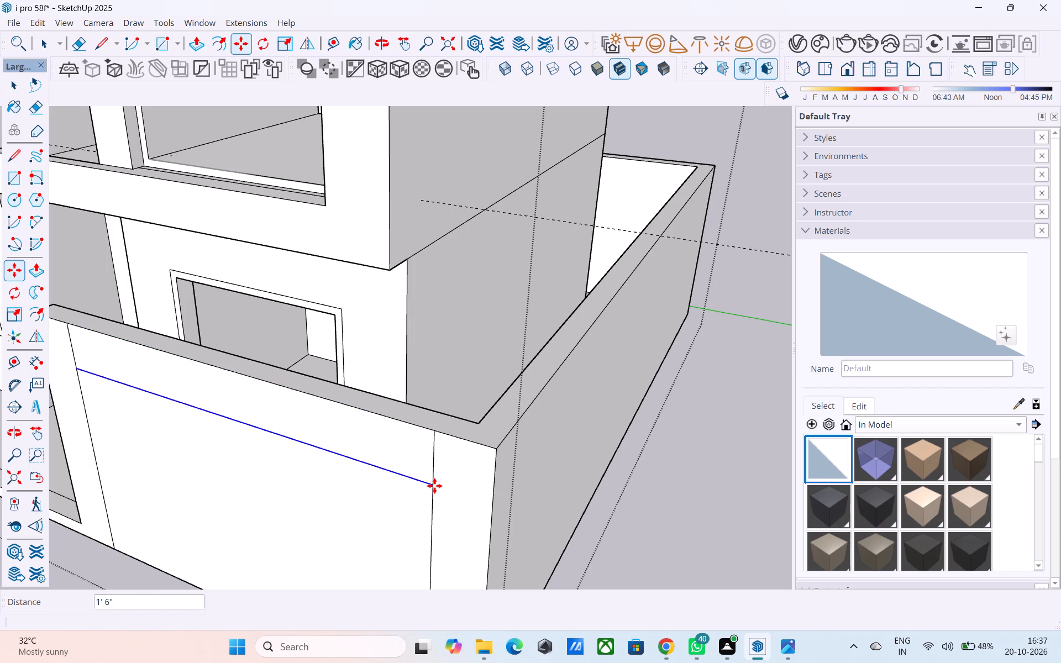
Erase the short vertical segment above the copied line near the wall's outer corner, joining the border strips into an L.
key(e)
drag(444, 457, 419, 451)
scroll(453, 432, down, 6)
Push/Pull the L-shaped border face outward 3" to match the raised border of the other wall section.
middle_drag(451, 467, 484, 444)
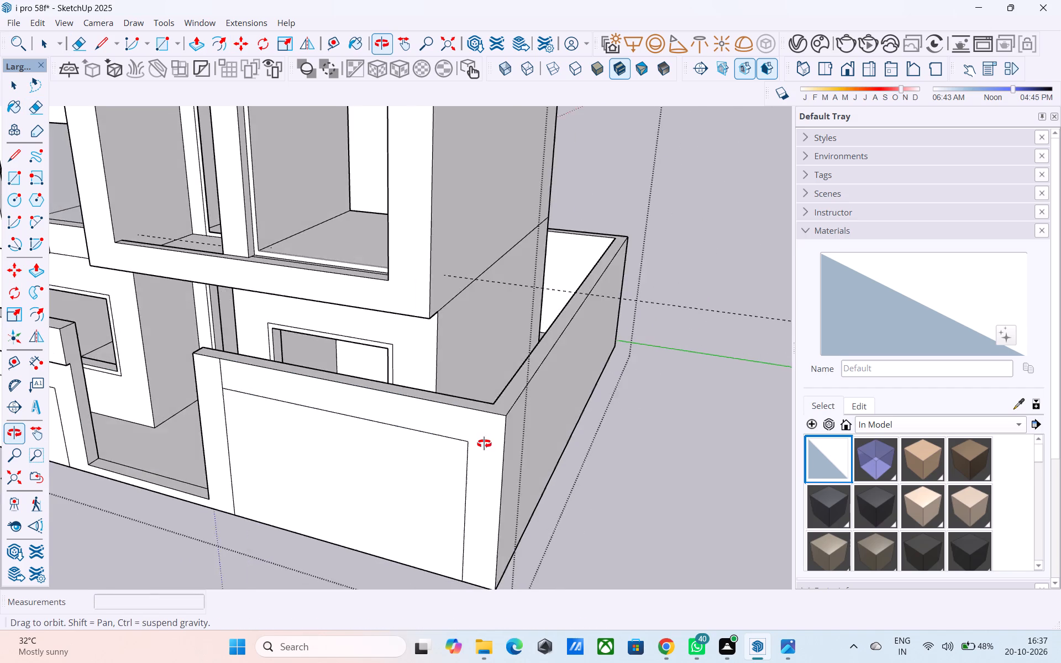
middle_drag(484, 444, 643, 407)
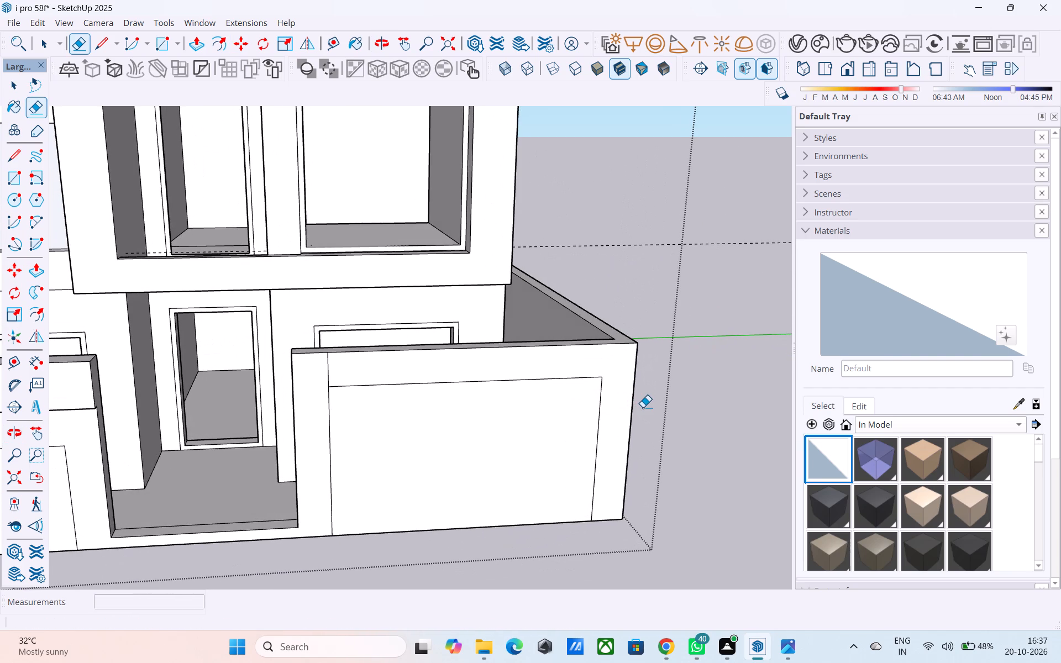
scroll(643, 407, up, 3)
scroll(643, 407, down, 9)
key(space)
click(538, 390)
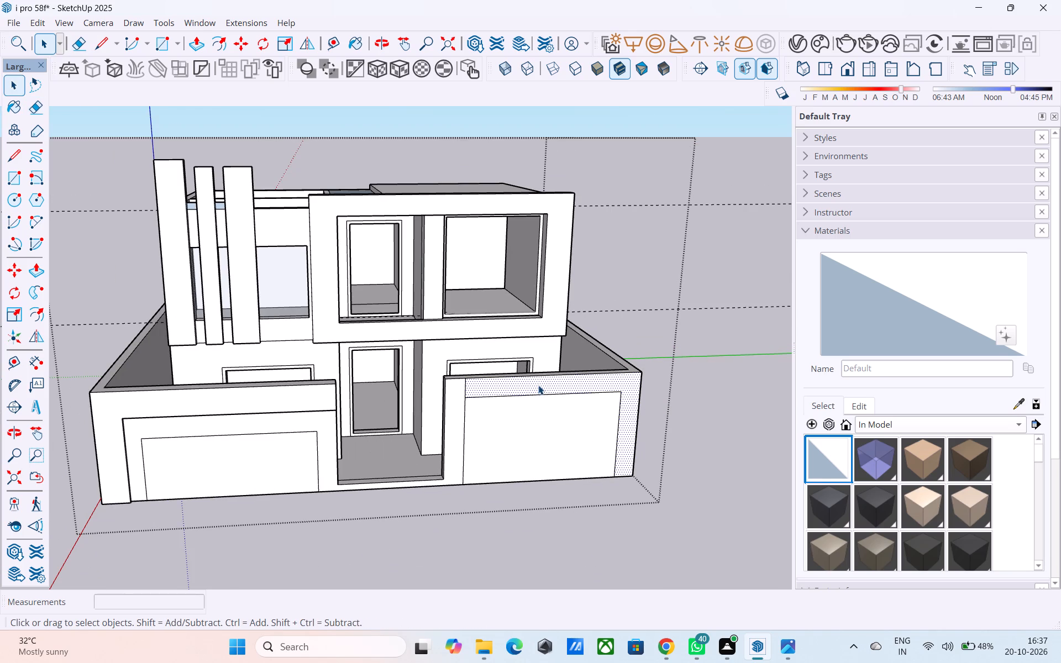
key(p)
click(538, 381)
click(327, 396)
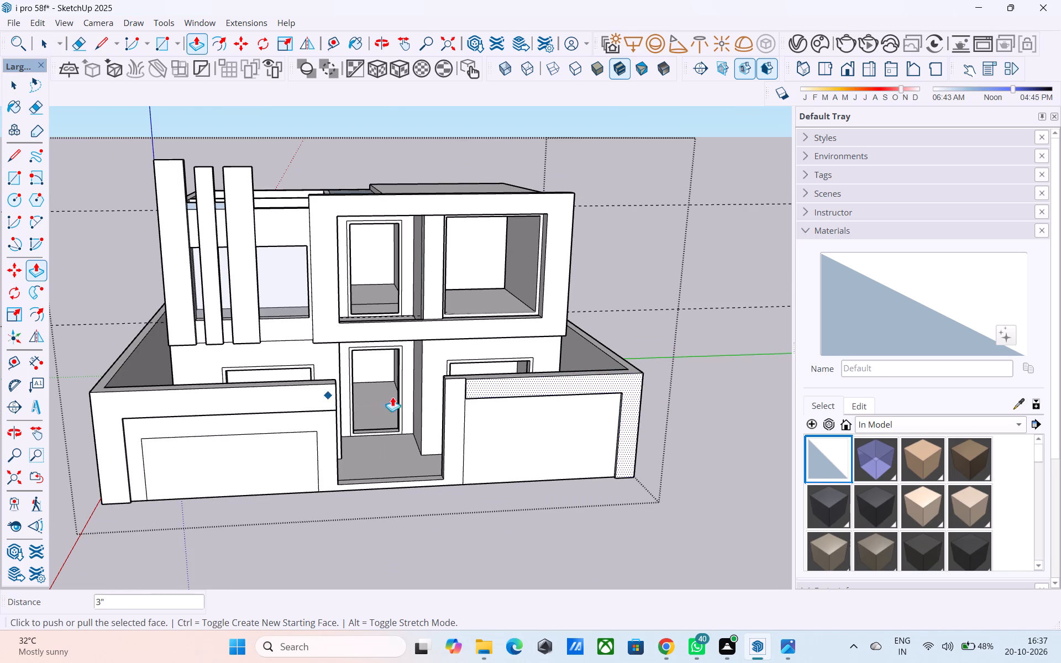
Paint the front face of the projecting upper-floor frame with the ThomThom - Waistcoat2 material.
scroll(516, 390, down, 1)
middle_drag(516, 380, 361, 230)
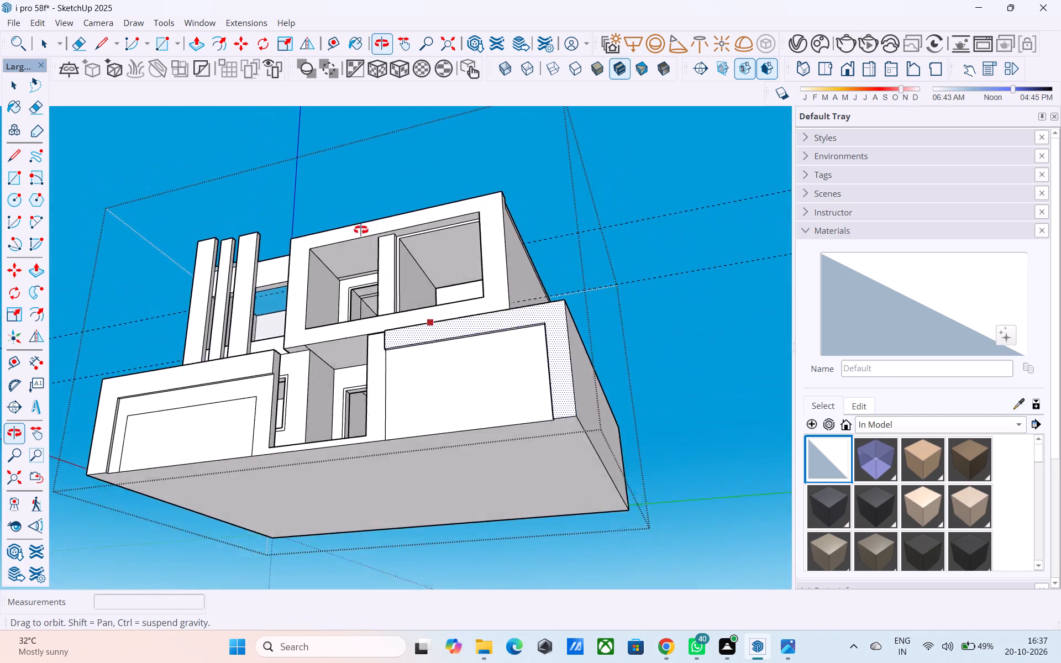
middle_drag(361, 230, 465, 388)
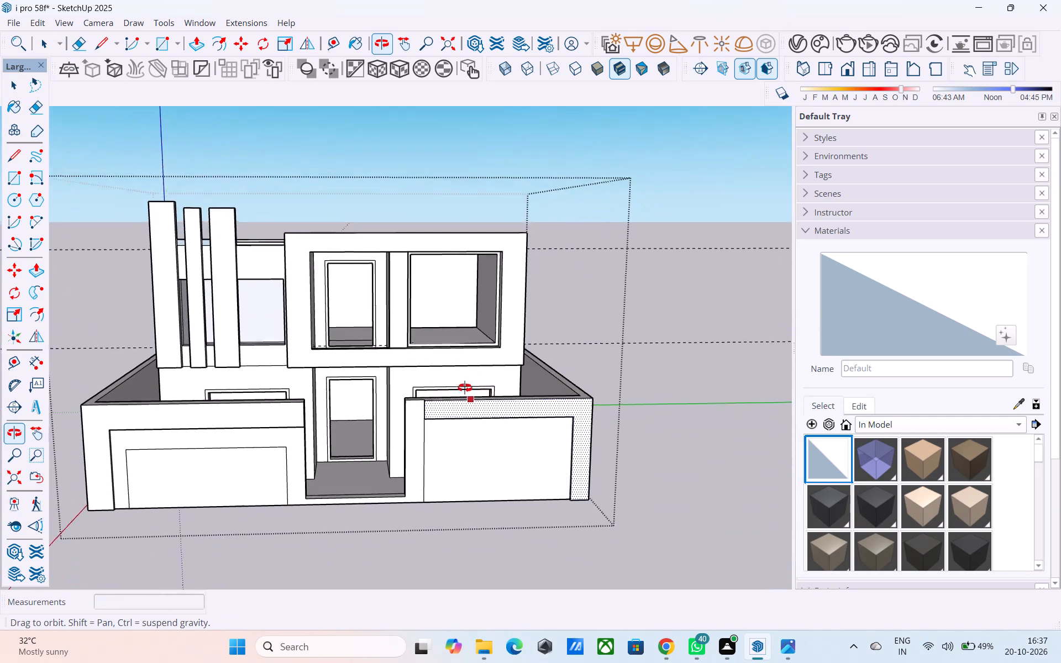
middle_drag(465, 388, 462, 440)
middle_drag(462, 439, 365, 426)
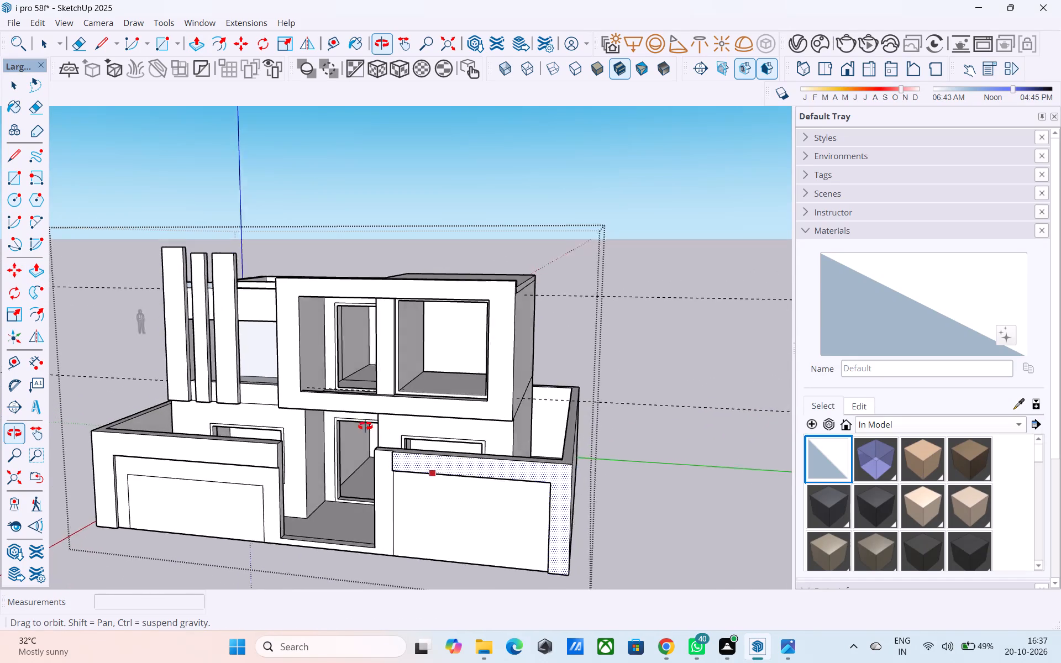
middle_drag(365, 426, 360, 426)
key(space)
middle_drag(316, 419, 500, 421)
middle_drag(616, 426, 610, 439)
middle_drag(548, 473, 597, 463)
scroll(870, 501, down, 5)
click(872, 506)
scroll(463, 325, up, 7)
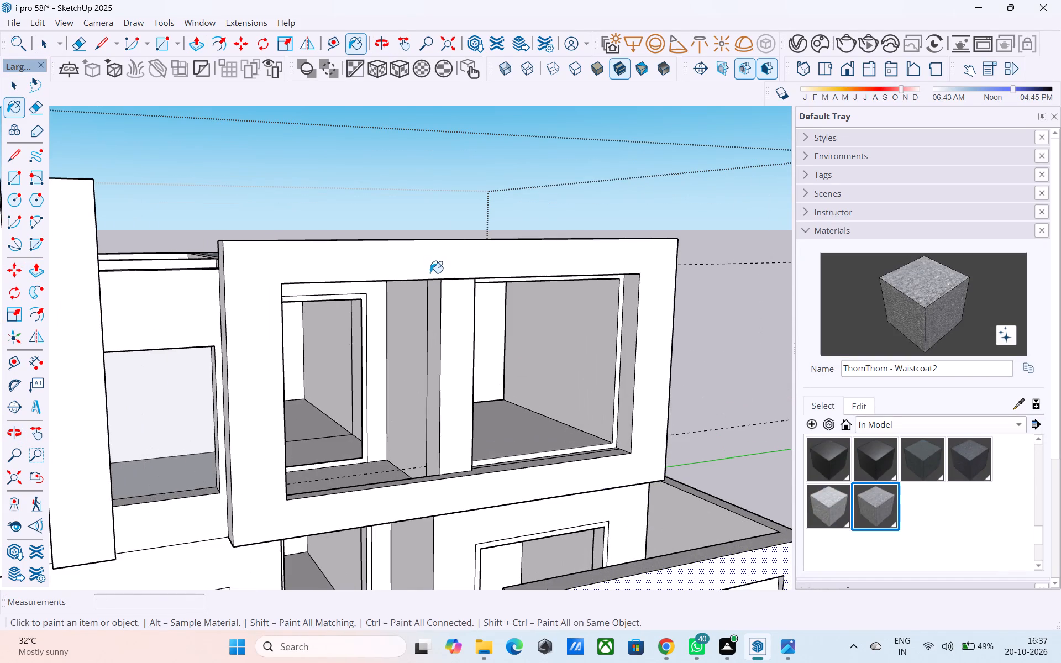
click(428, 270)
Paint the frame opening's inner side face and bottom face with ThomThom - Waistcoat2.
middle_drag(470, 368, 461, 371)
middle_drag(461, 371, 491, 359)
middle_drag(616, 344, 688, 359)
middle_drag(683, 364, 687, 350)
scroll(686, 349, up, 7)
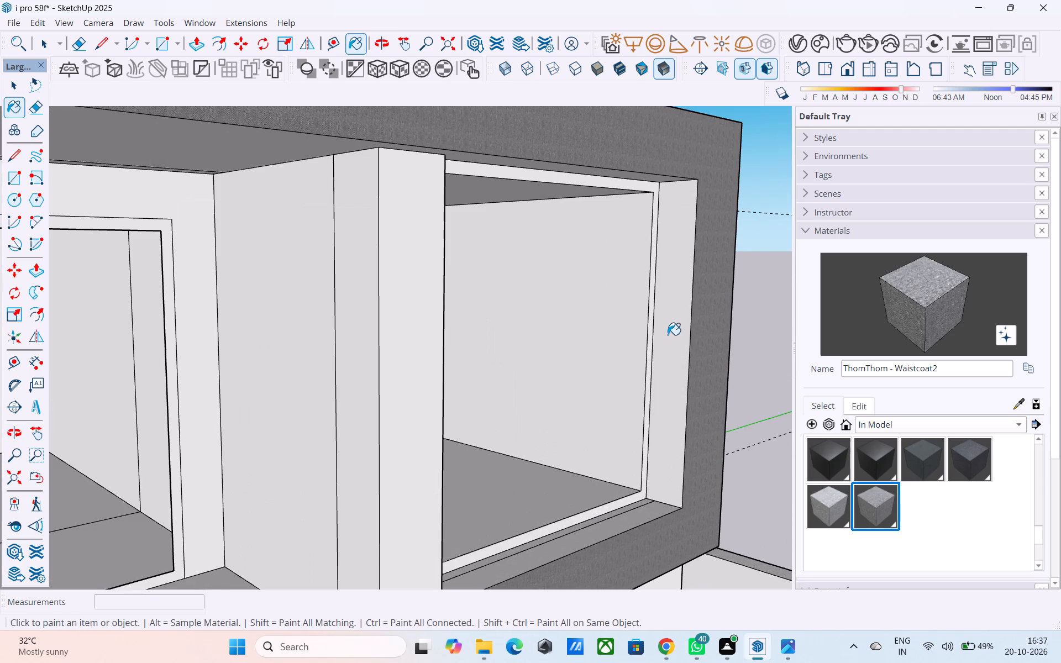
click(668, 334)
scroll(671, 333, down, 3)
scroll(637, 488, up, 4)
click(623, 476)
Paint the underside of the frame opening's top with ThomThom - Waistcoat2.
scroll(700, 445, down, 8)
middle_drag(696, 452, 675, 427)
middle_drag(538, 220, 565, 160)
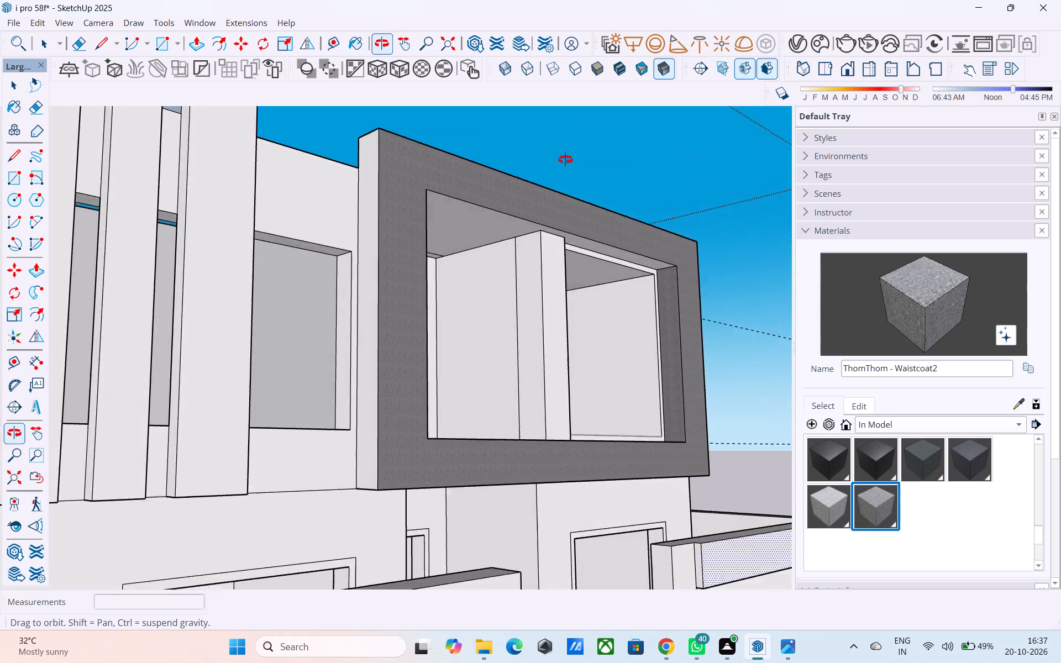
middle_drag(565, 160, 609, 118)
scroll(579, 238, up, 9)
click(578, 263)
scroll(579, 261, down, 6)
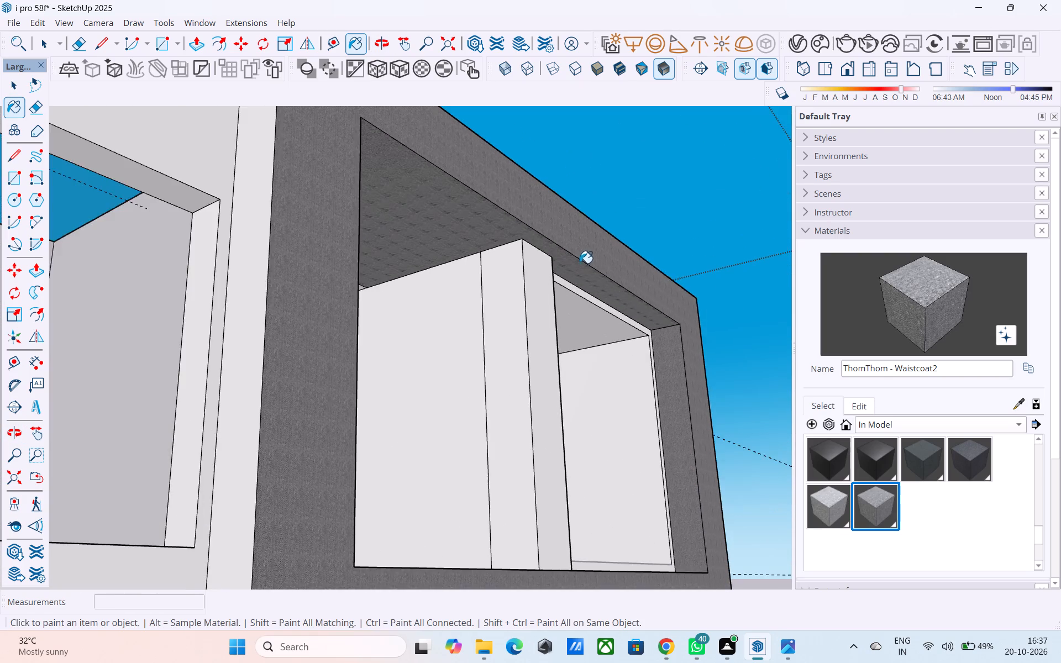
Paint the two upper wall strips visible between the three vertical fins with ThomThom - Waistcoat2.
scroll(580, 263, down, 3)
middle_drag(584, 267, 480, 350)
scroll(622, 252, down, 4)
middle_drag(617, 257, 521, 299)
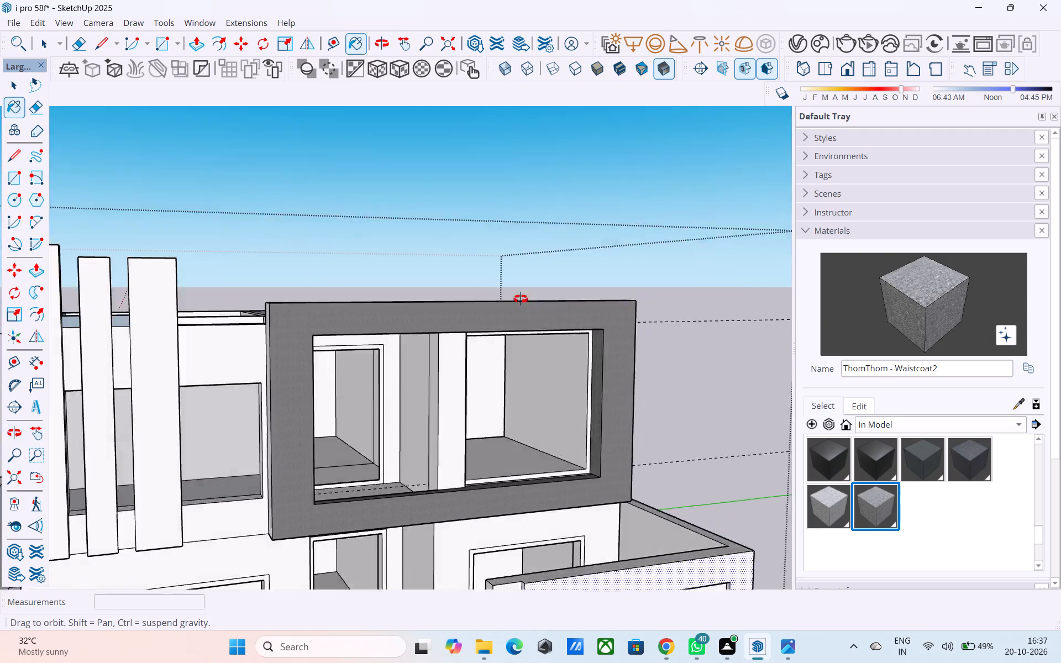
middle_drag(521, 299, 391, 208)
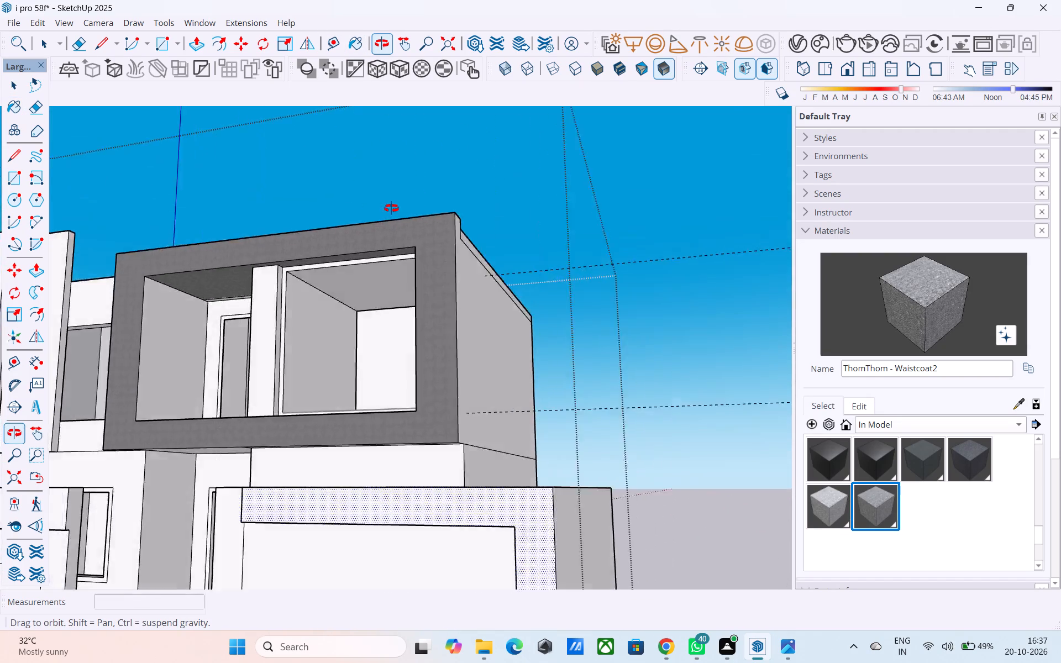
middle_drag(391, 208, 593, 235)
scroll(579, 209, down, 6)
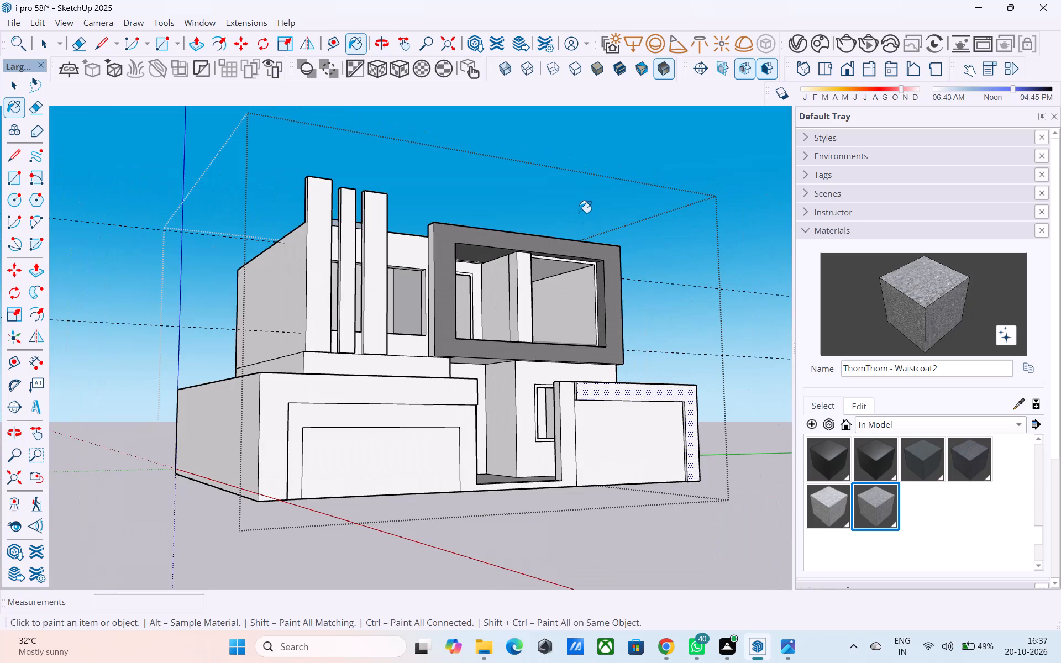
scroll(457, 365, down, 5)
middle_drag(440, 390, 409, 448)
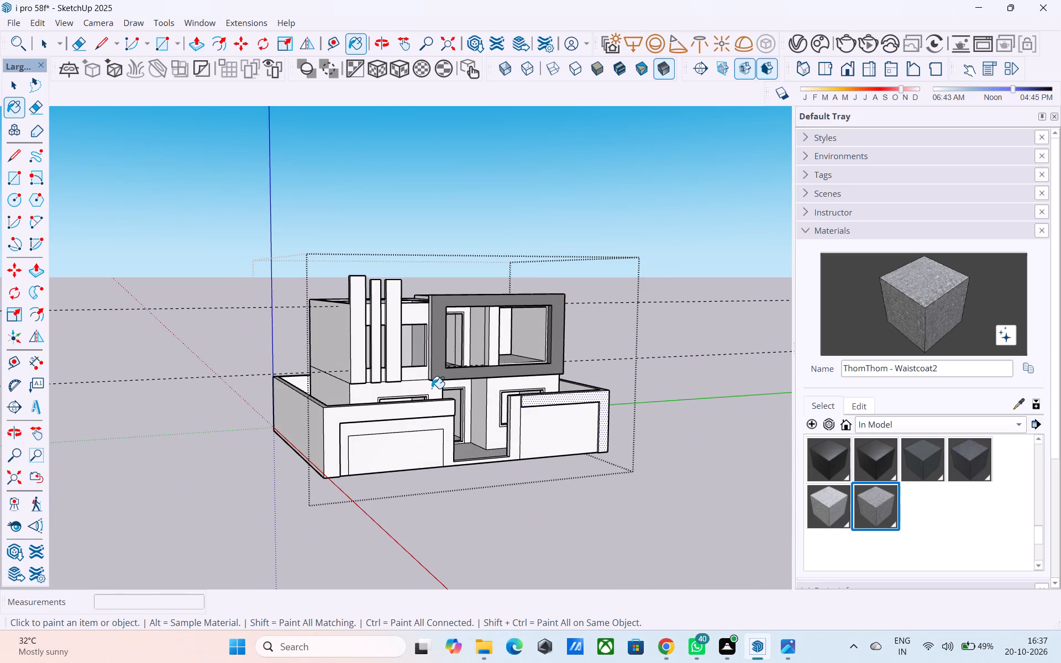
scroll(355, 398, down, 2)
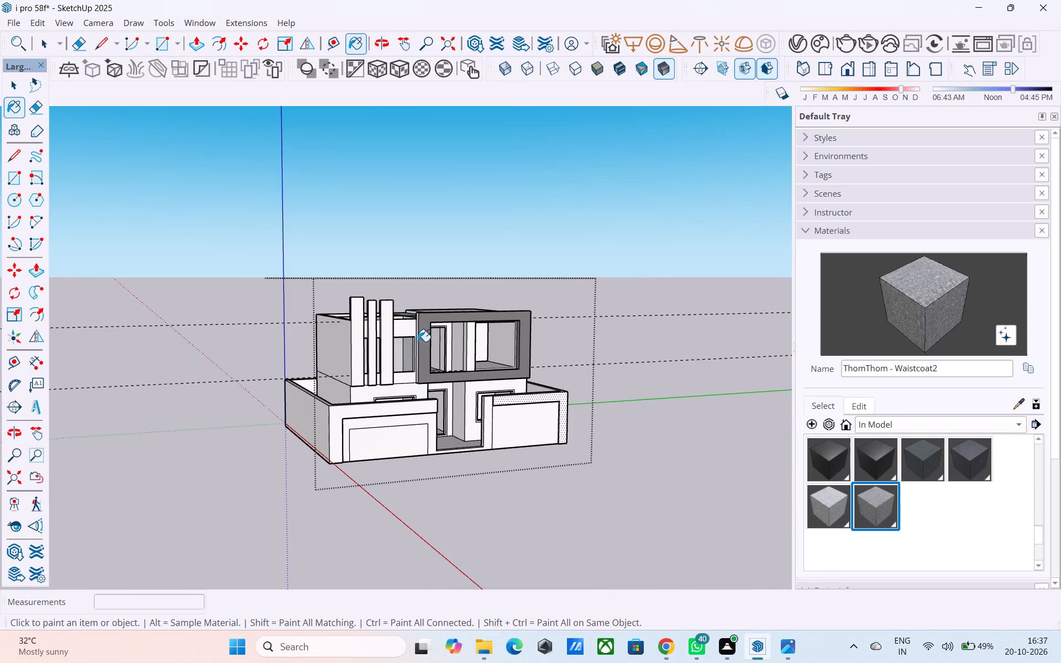
middle_drag(406, 340, 349, 321)
scroll(346, 322, up, 20)
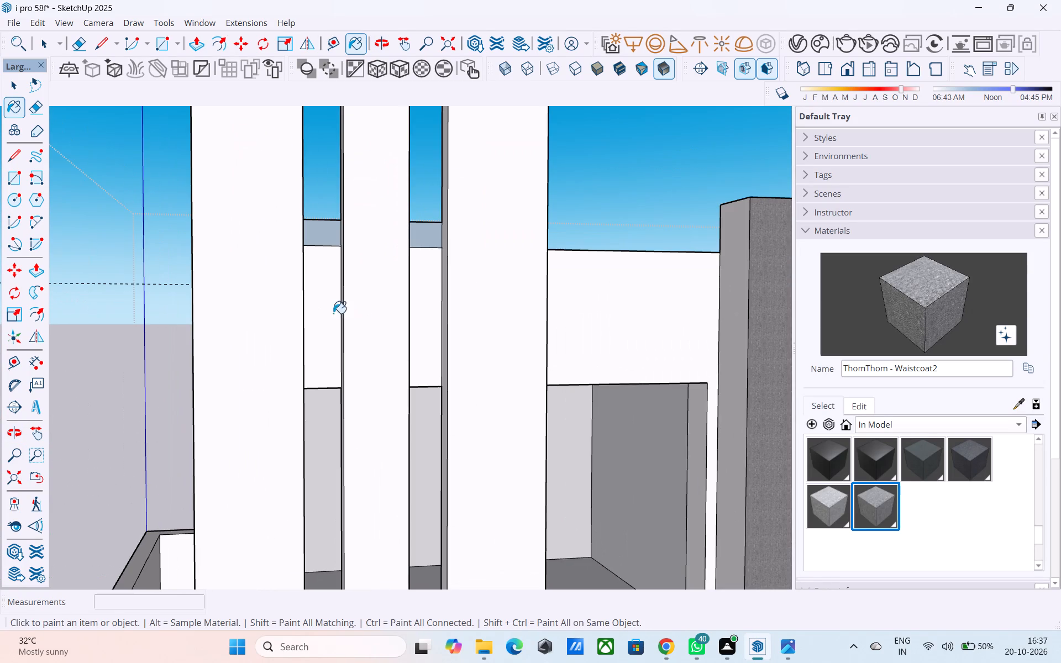
click(327, 311)
click(422, 288)
Erase the stray edges crossing the top of the front wall behind the fins, next to the projecting frame.
scroll(288, 280, down, 11)
middle_drag(283, 277, 277, 319)
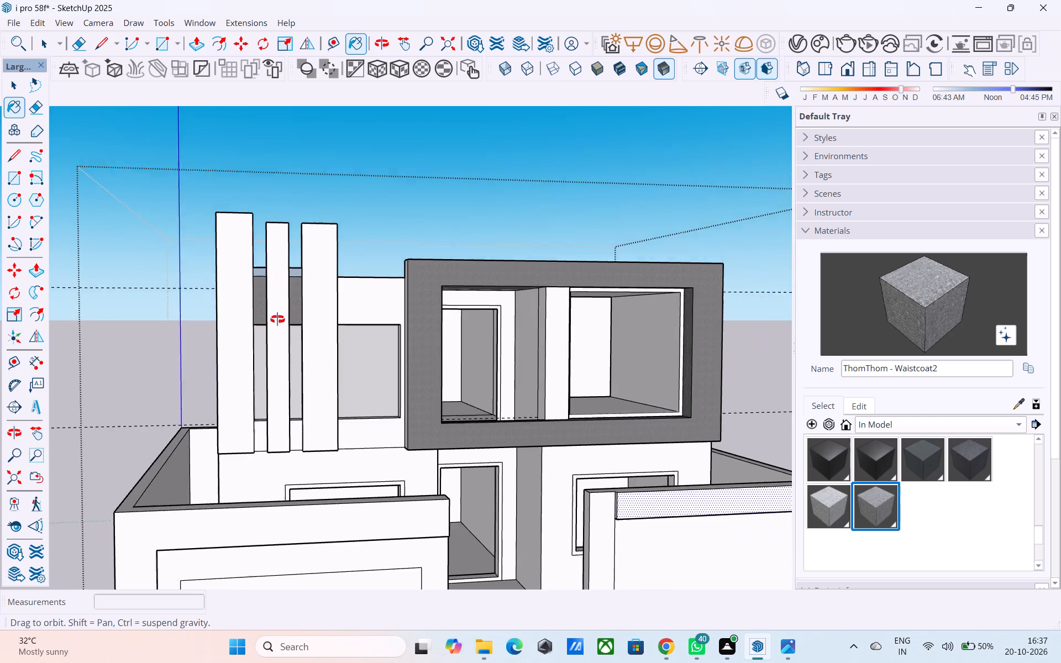
middle_drag(277, 319, 276, 336)
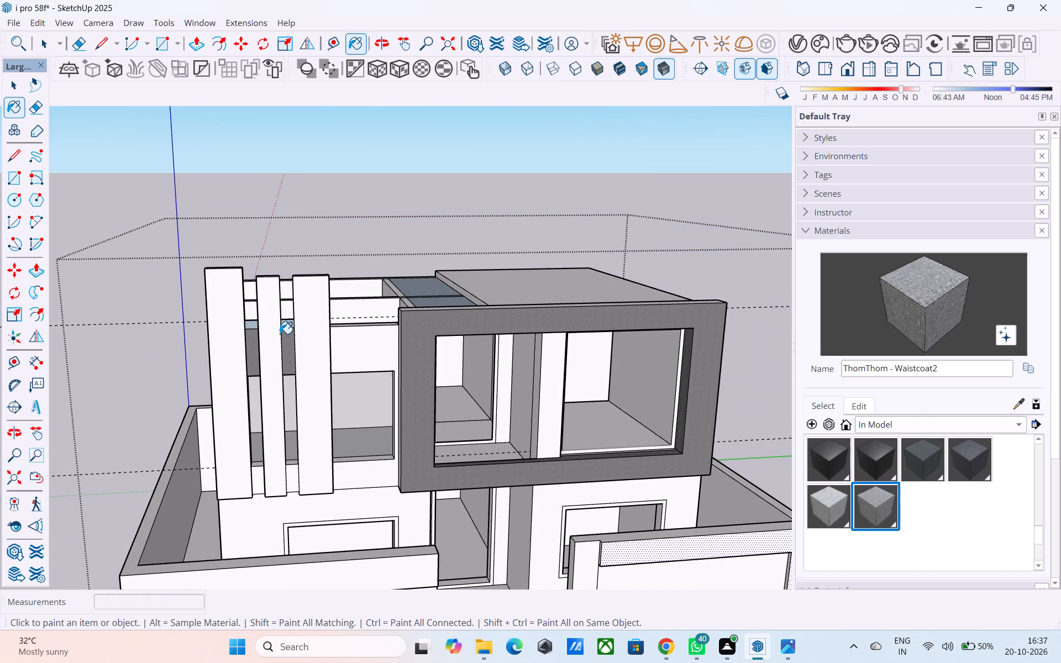
scroll(302, 324, down, 3)
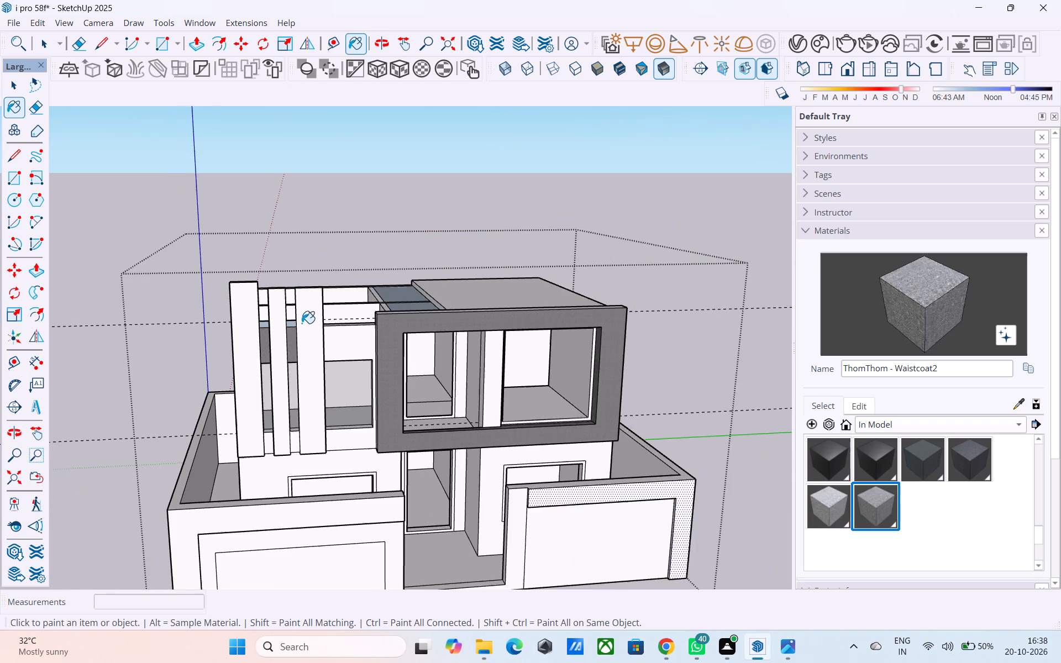
middle_drag(297, 320, 272, 321)
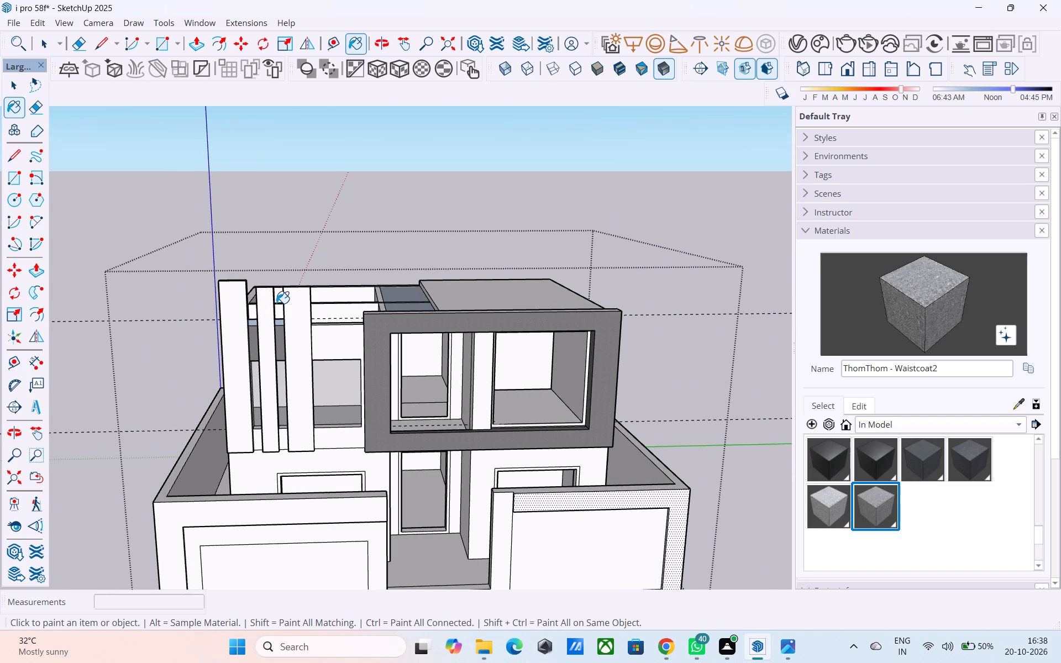
scroll(277, 303, down, 1)
middle_drag(277, 303, 728, 477)
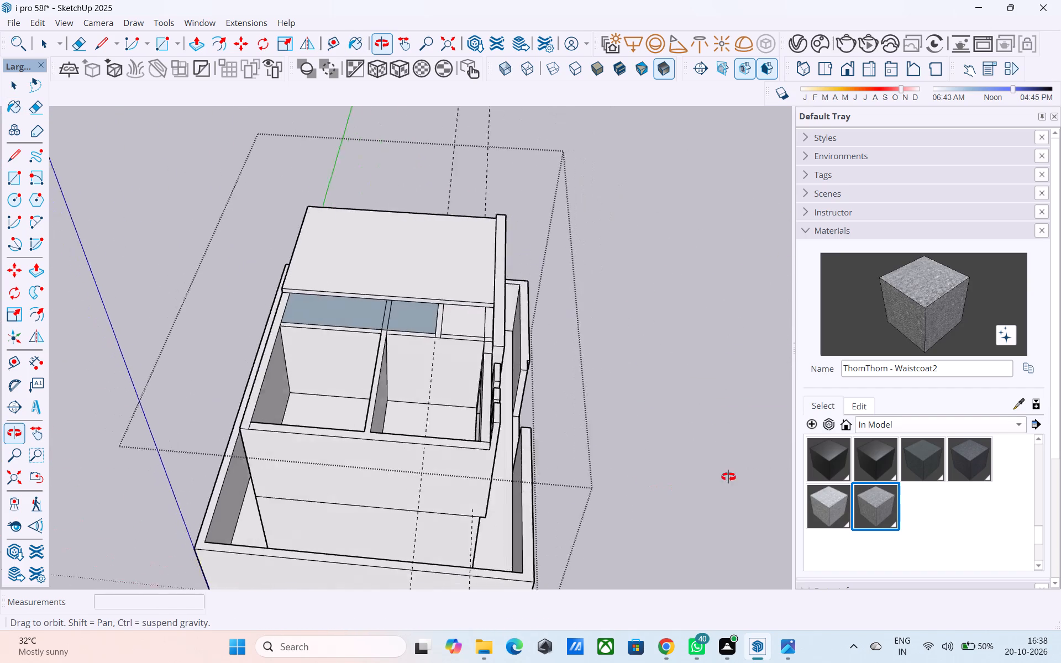
middle_drag(728, 477, 736, 469)
scroll(503, 354, up, 9)
key(e)
scroll(488, 343, up, 4)
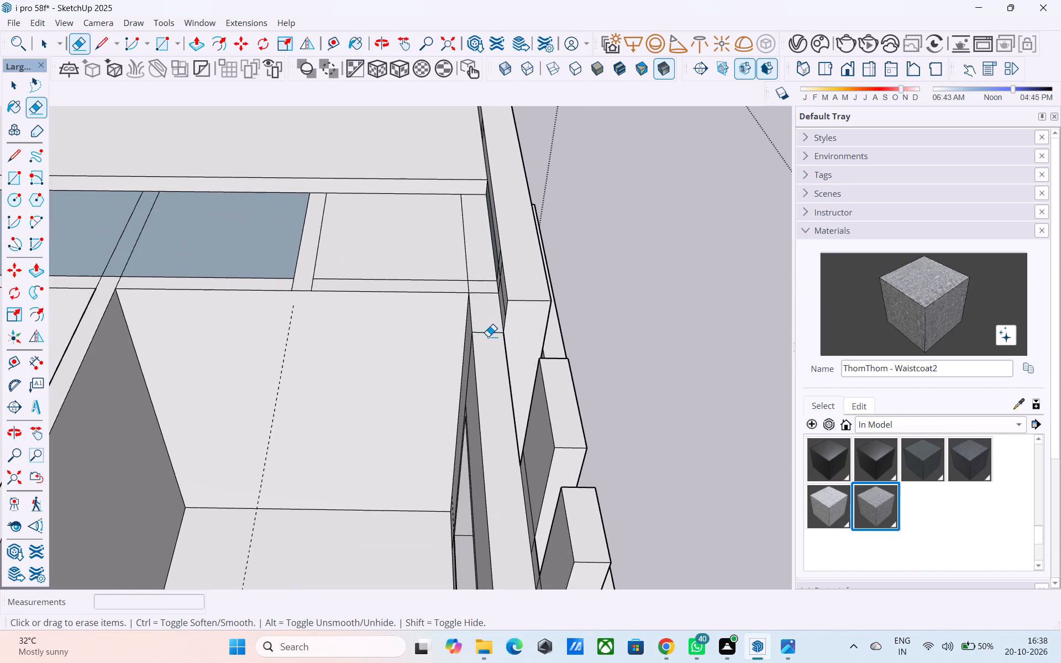
drag(488, 334, 488, 327)
drag(485, 310, 481, 269)
Extend the roof slab's exposed edge with Push/Pull across the open upper-floor rooms to the outer face of the far side wall.
scroll(481, 277, down, 1)
middle_drag(474, 287, 429, 291)
scroll(429, 291, down, 2)
middle_drag(429, 291, 464, 301)
scroll(463, 300, down, 5)
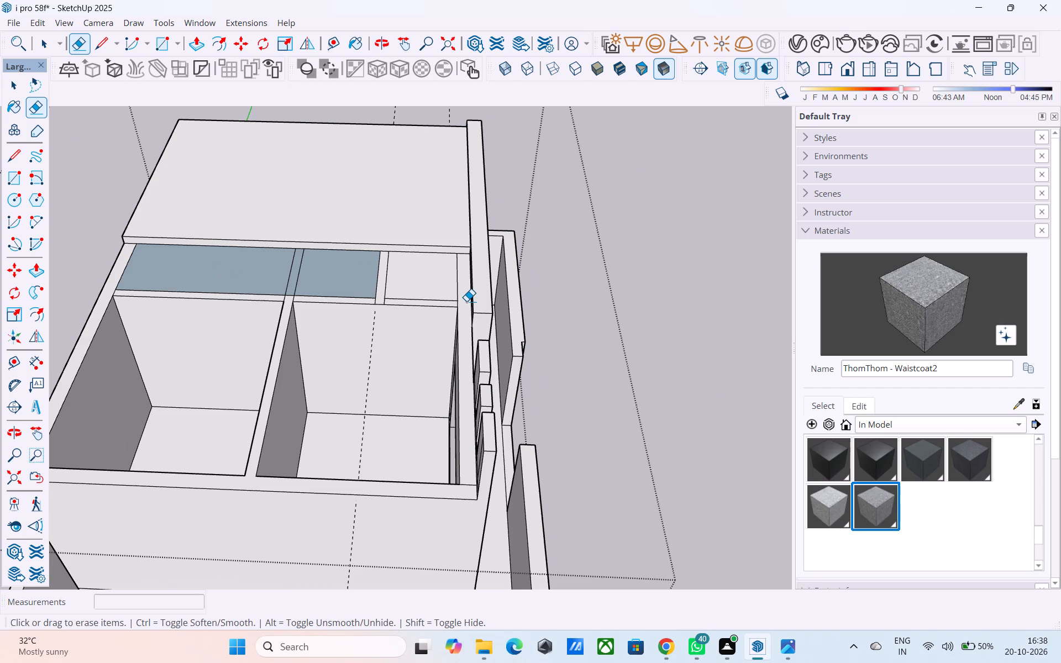
middle_drag(466, 301, 479, 282)
shift+middle_drag(479, 281, 481, 368)
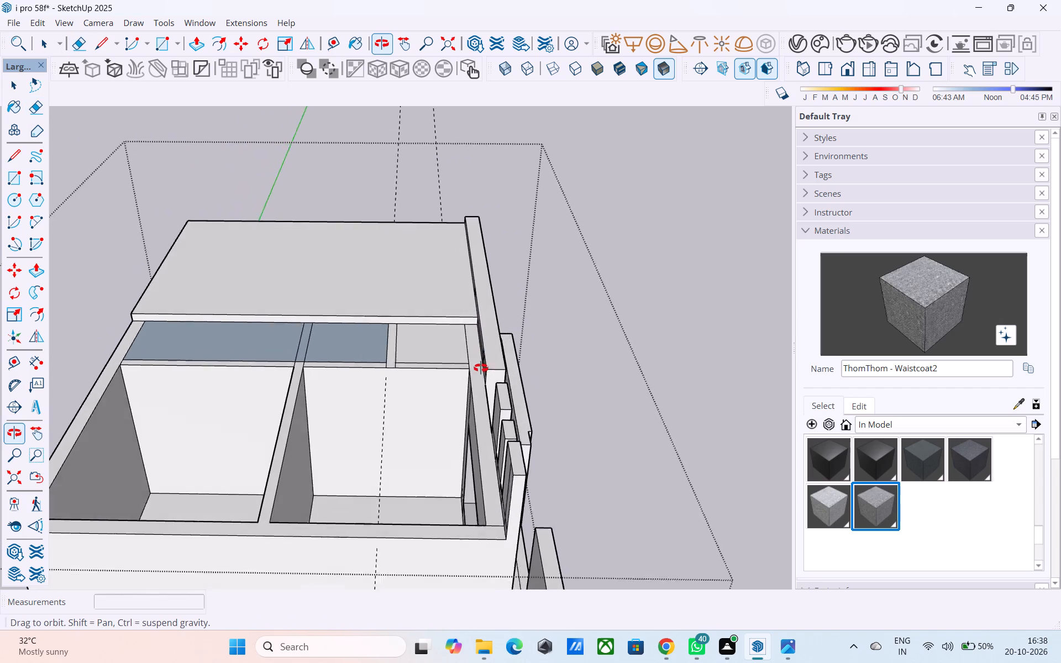
shift+middle_drag(481, 368, 484, 352)
scroll(440, 327, up, 3)
key(space)
click(424, 291)
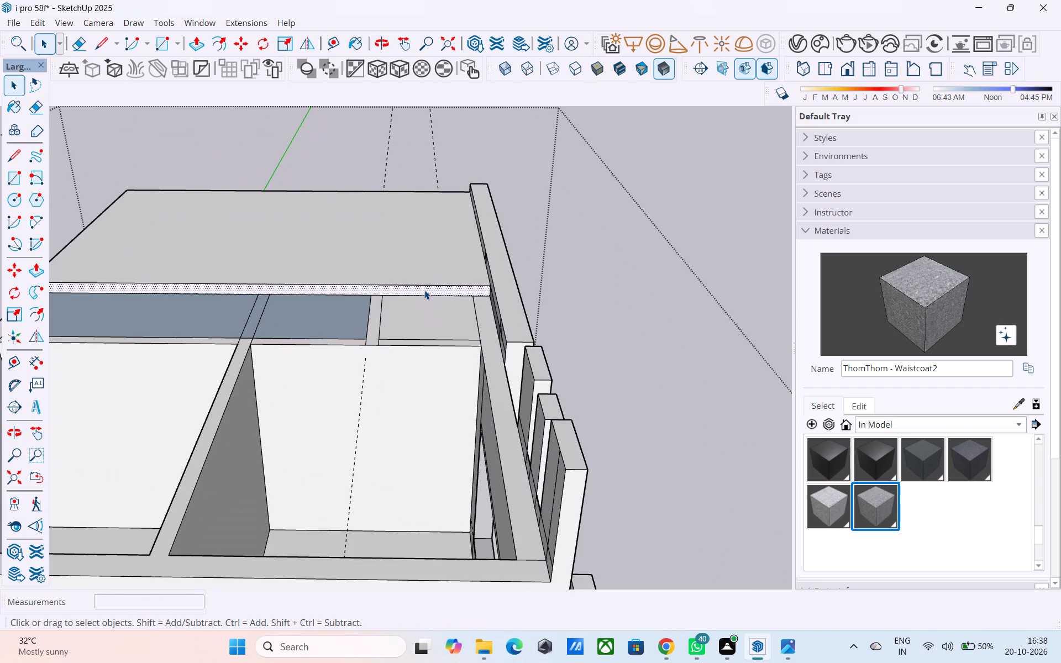
key(p)
click(424, 290)
scroll(428, 308, down, 6)
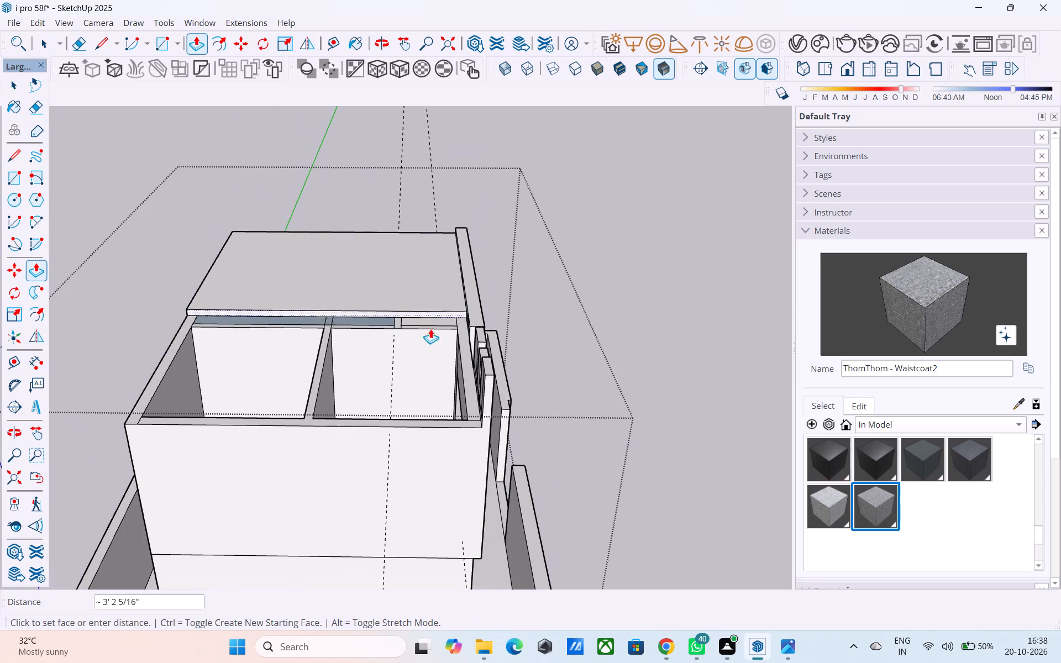
click(448, 434)
click(412, 325)
click(402, 440)
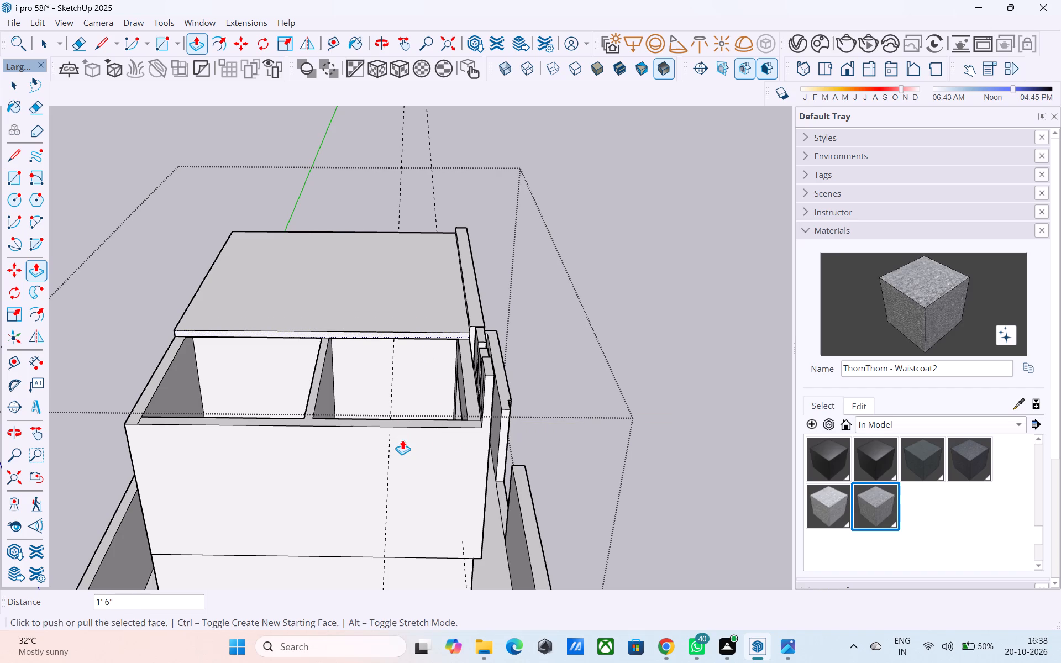
click(378, 330)
click(376, 439)
click(369, 406)
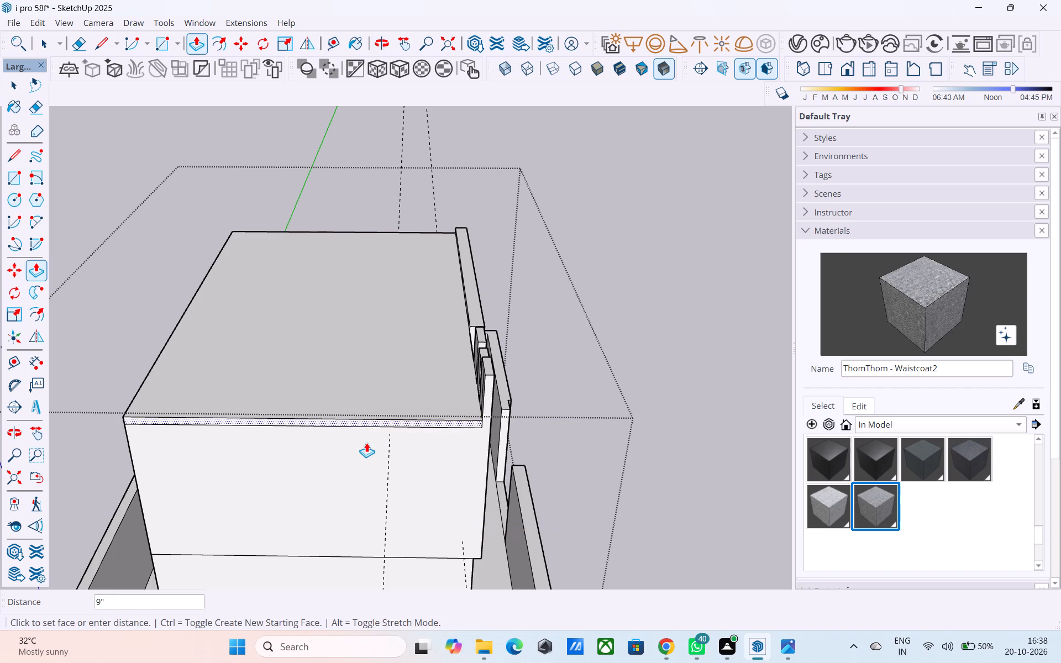
click(366, 443)
Offset the outline of the roof's top face 6" inward to form a border strip.
middle_drag(300, 406, 228, 399)
scroll(336, 386, up, 4)
middle_drag(361, 398, 479, 391)
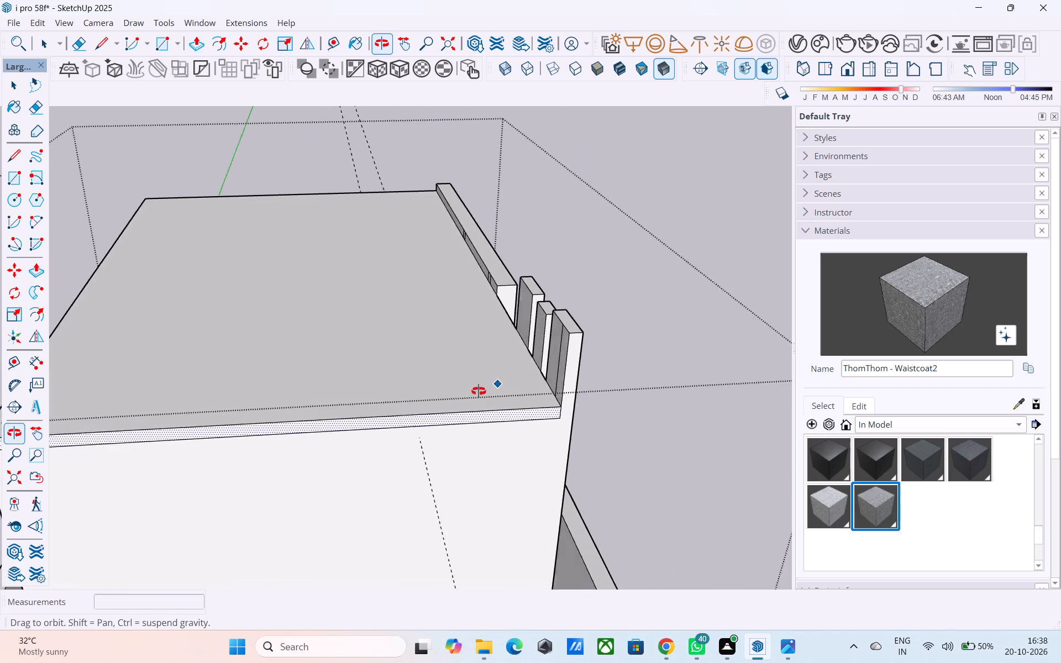
middle_drag(479, 391, 487, 390)
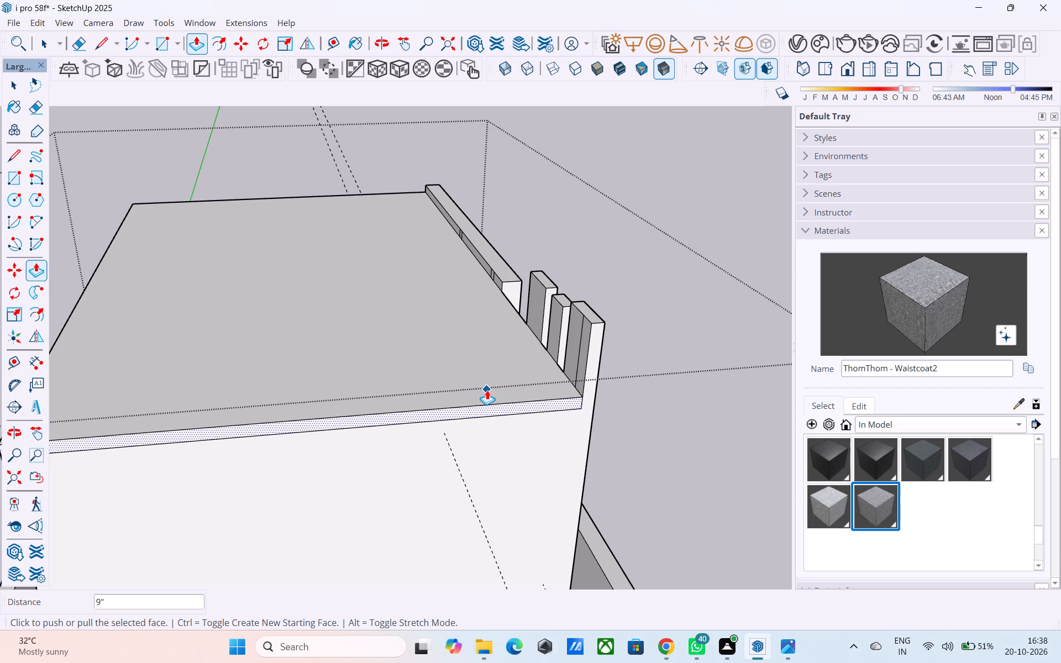
scroll(401, 371, down, 4)
middle_drag(392, 372, 372, 359)
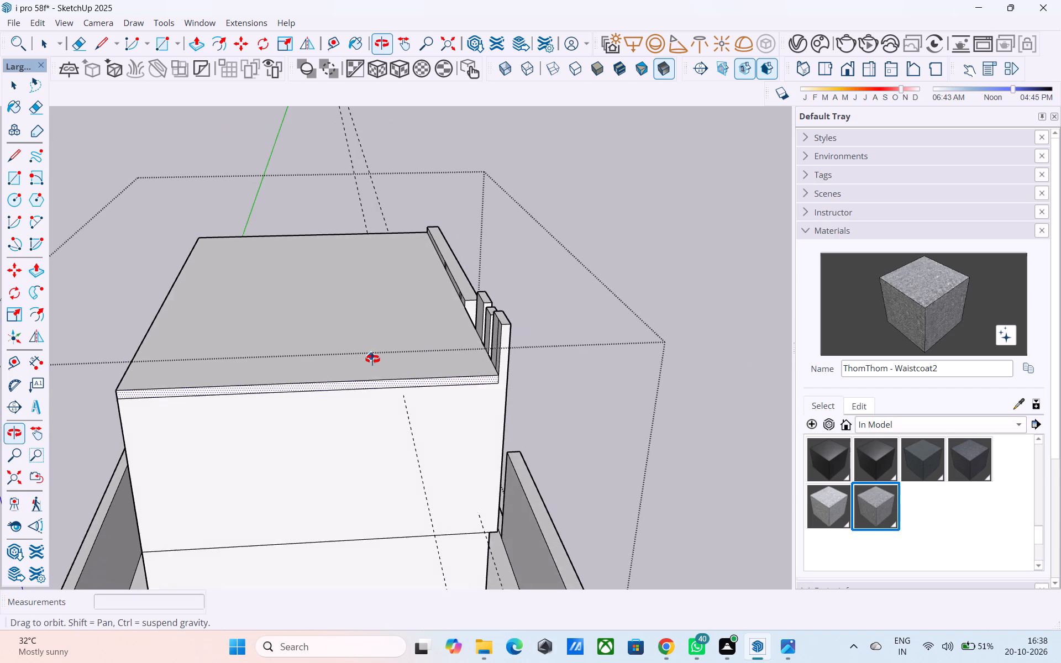
middle_drag(372, 359, 372, 407)
scroll(373, 410, down, 6)
middle_click(366, 425)
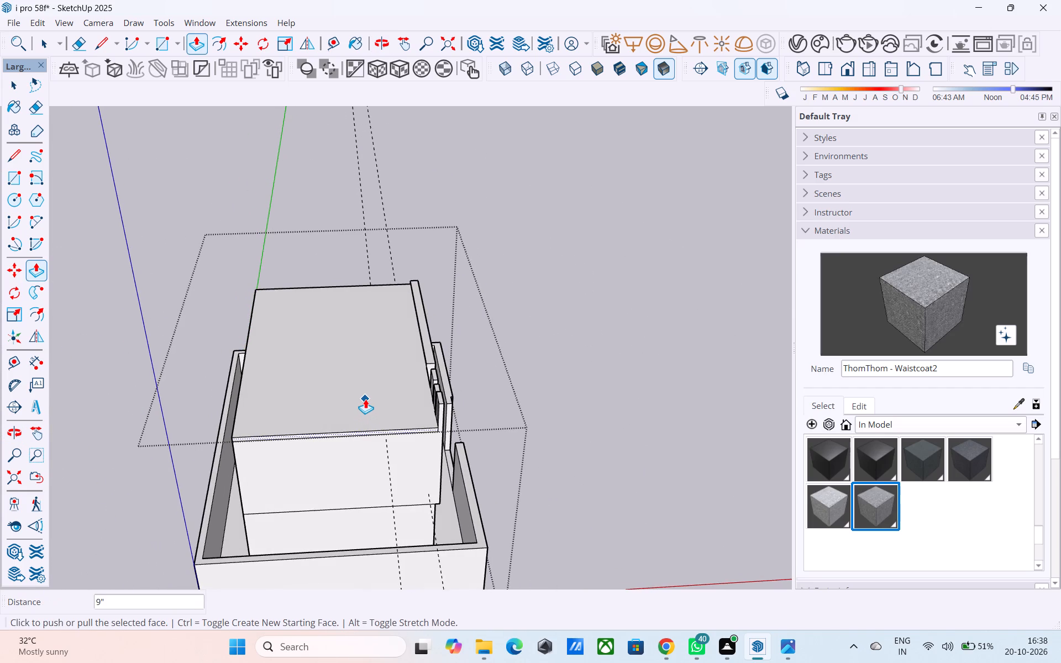
scroll(365, 399, down, 2)
middle_drag(365, 399, 461, 452)
scroll(451, 430, up, 5)
key(space)
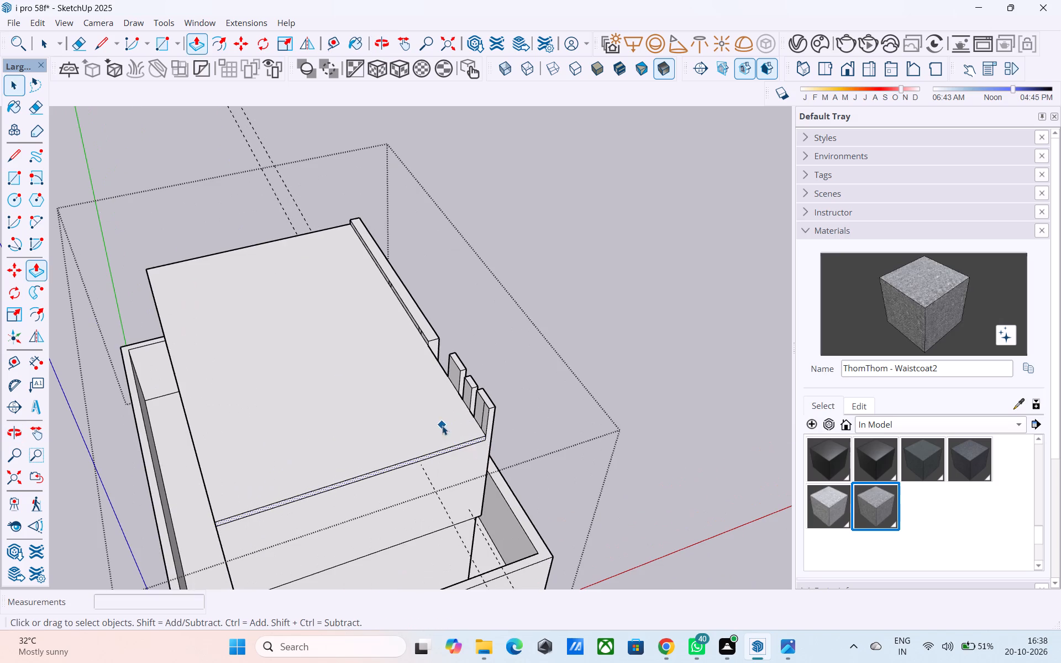
click(397, 408)
scroll(397, 408, up, 2)
key(f)
click(397, 408)
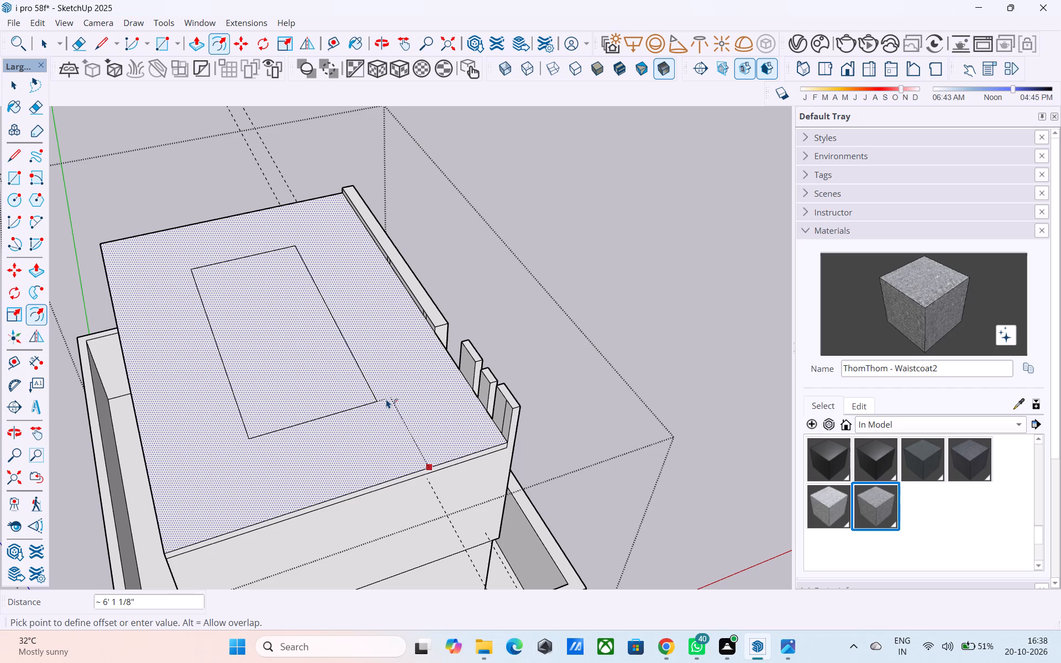
text(6")
key(Return)
Draw a line across the front roof border strip at the edge of the fin nearest the projecting frame.
scroll(393, 398, up, 1)
middle_drag(393, 398, 373, 398)
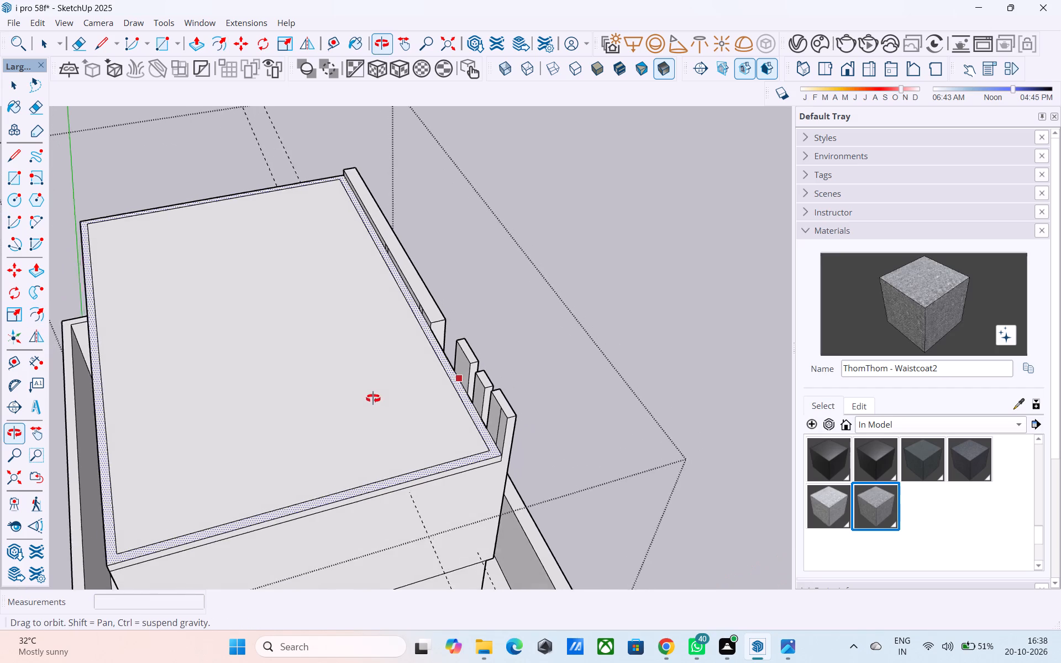
middle_drag(373, 398, 374, 401)
scroll(403, 428, down, 3)
middle_drag(415, 446, 548, 461)
scroll(616, 454, down, 2)
middle_drag(624, 466, 553, 481)
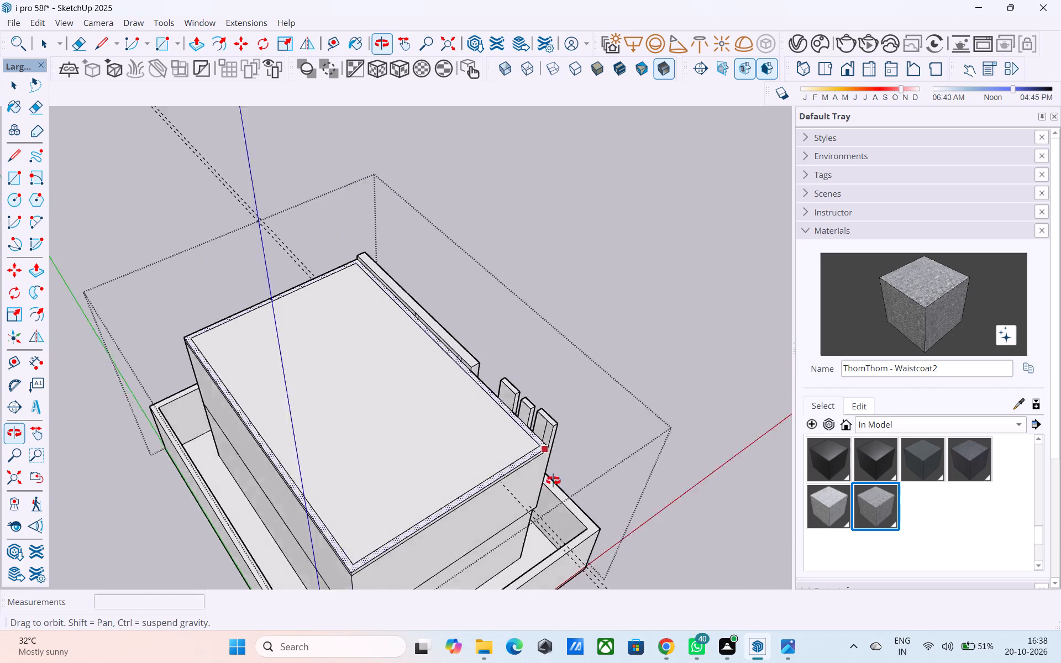
middle_drag(553, 481, 529, 480)
scroll(500, 441, down, 1)
middle_drag(509, 457, 255, 345)
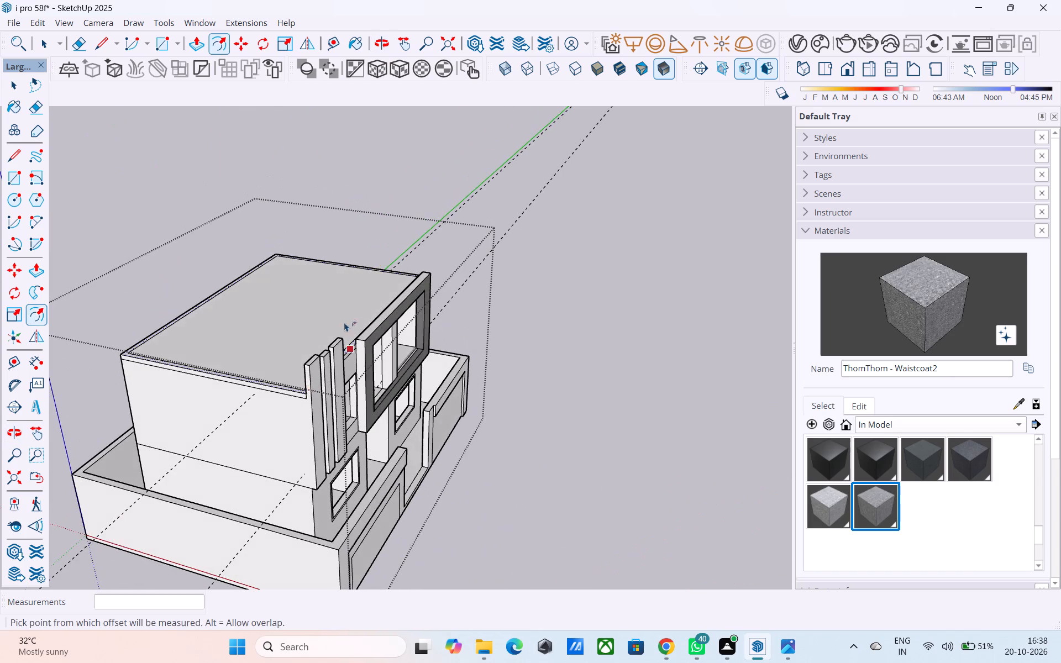
middle_drag(354, 315, 224, 316)
scroll(276, 385, up, 2)
shift+middle_drag(246, 423, 271, 417)
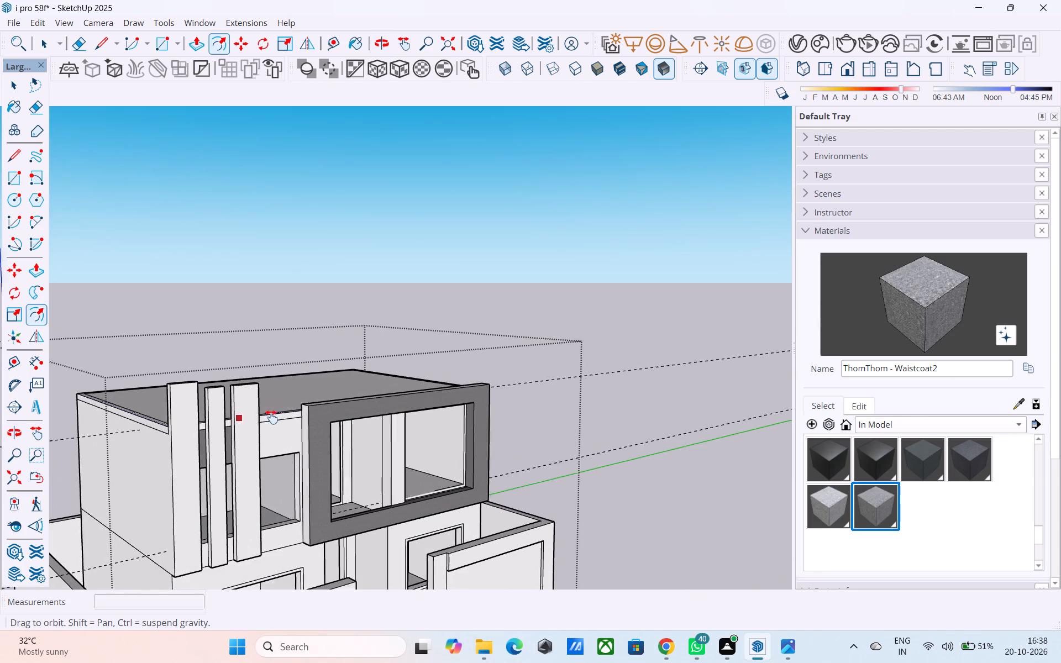
shift+middle_drag(271, 417, 264, 411)
scroll(252, 415, up, 3)
middle_drag(261, 418, 344, 484)
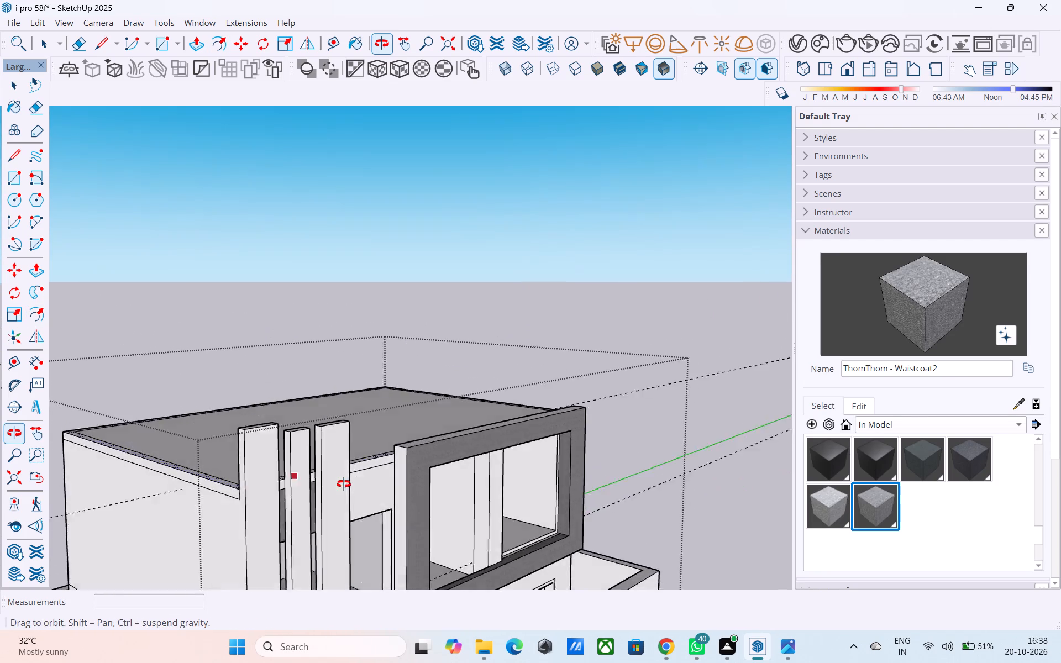
middle_drag(344, 484, 423, 512)
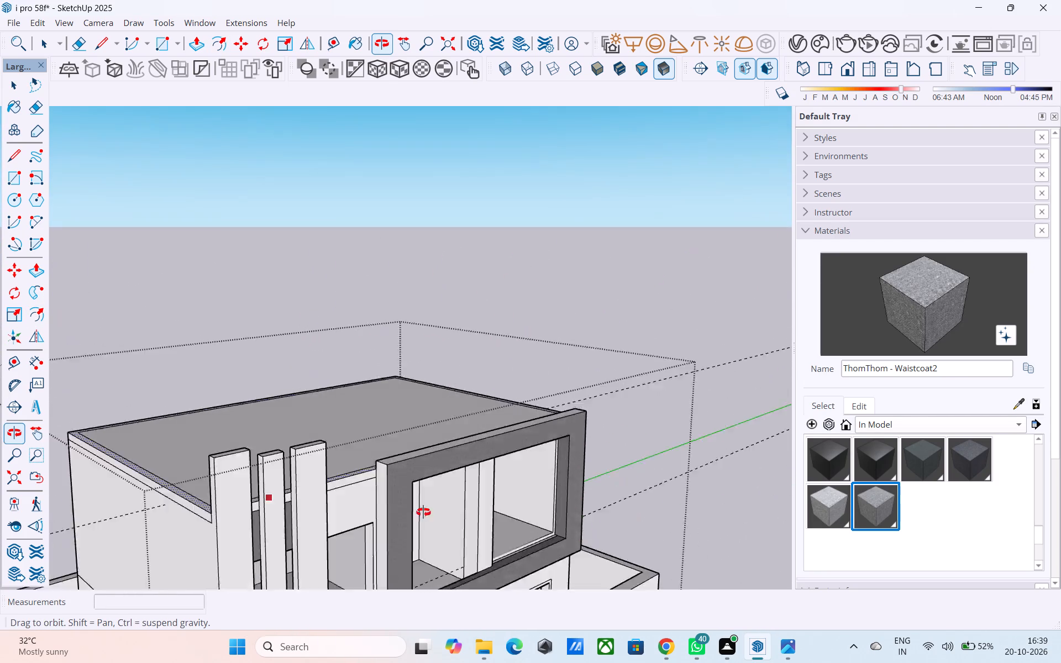
middle_drag(423, 512, 487, 594)
scroll(505, 519, up, 5)
middle_drag(481, 523, 507, 523)
scroll(534, 544, up, 2)
key(space)
text(l)
scroll(540, 554, up, 1)
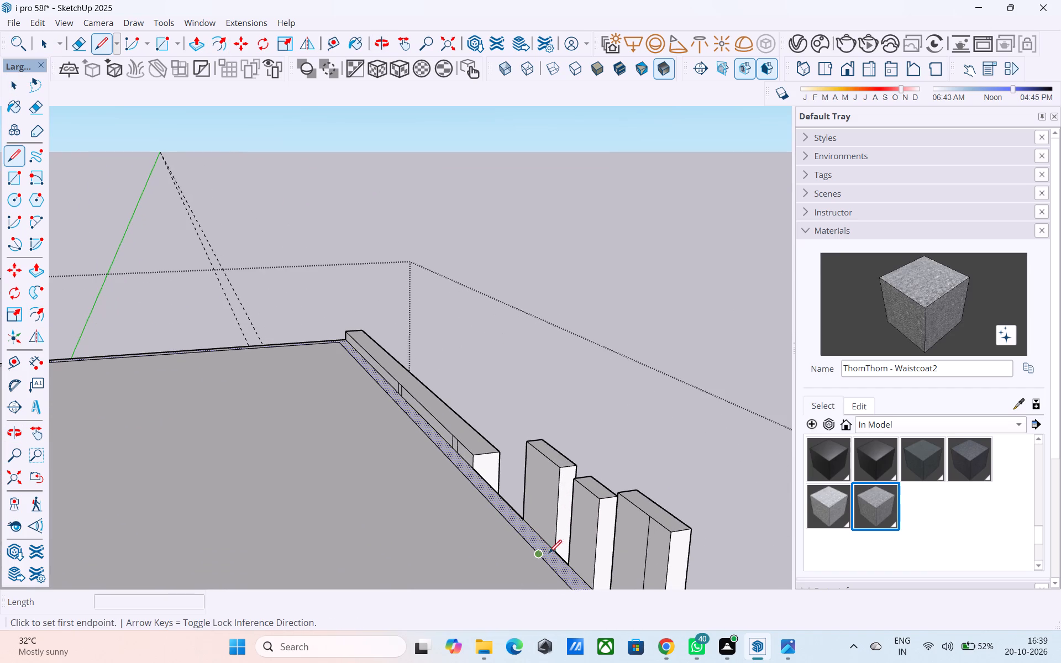
scroll(556, 555, up, 4)
click(554, 551)
click(535, 558)
key(space)
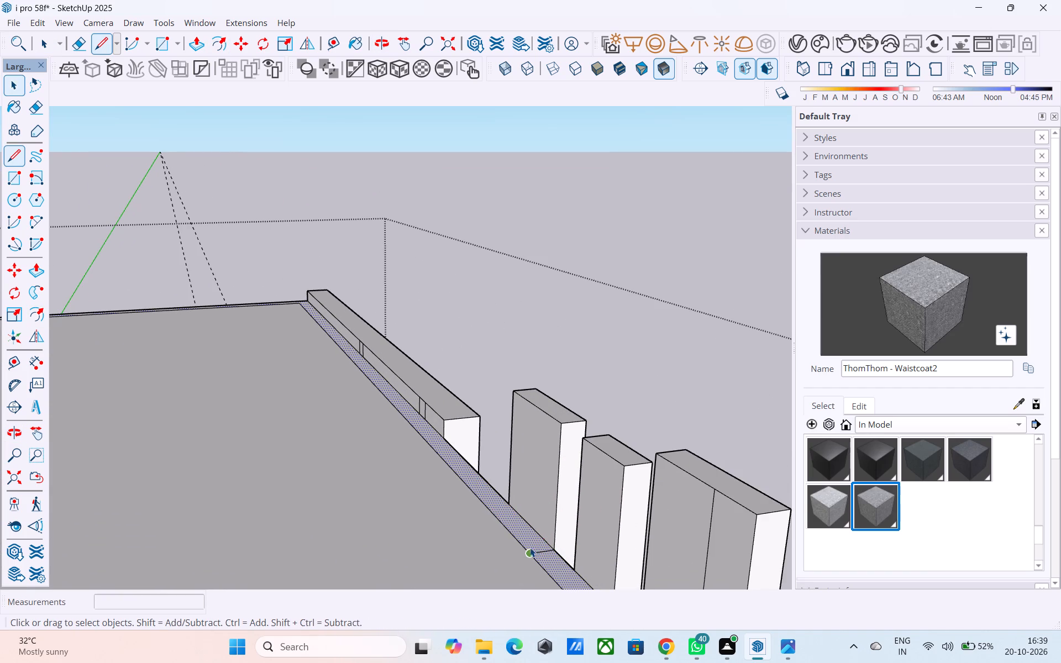
Draw a 6" line across the front border strip behind the projecting frame, at the farther pair of seam lines.
scroll(522, 532, down, 4)
middle_drag(522, 532, 329, 546)
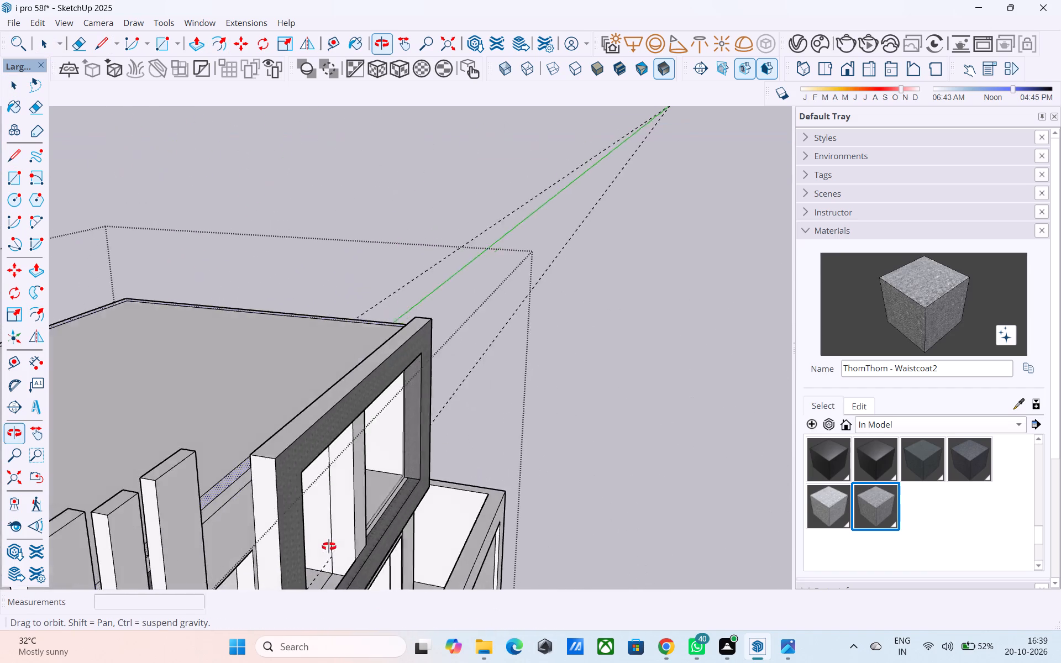
middle_drag(329, 546, 319, 532)
middle_drag(316, 530, 340, 549)
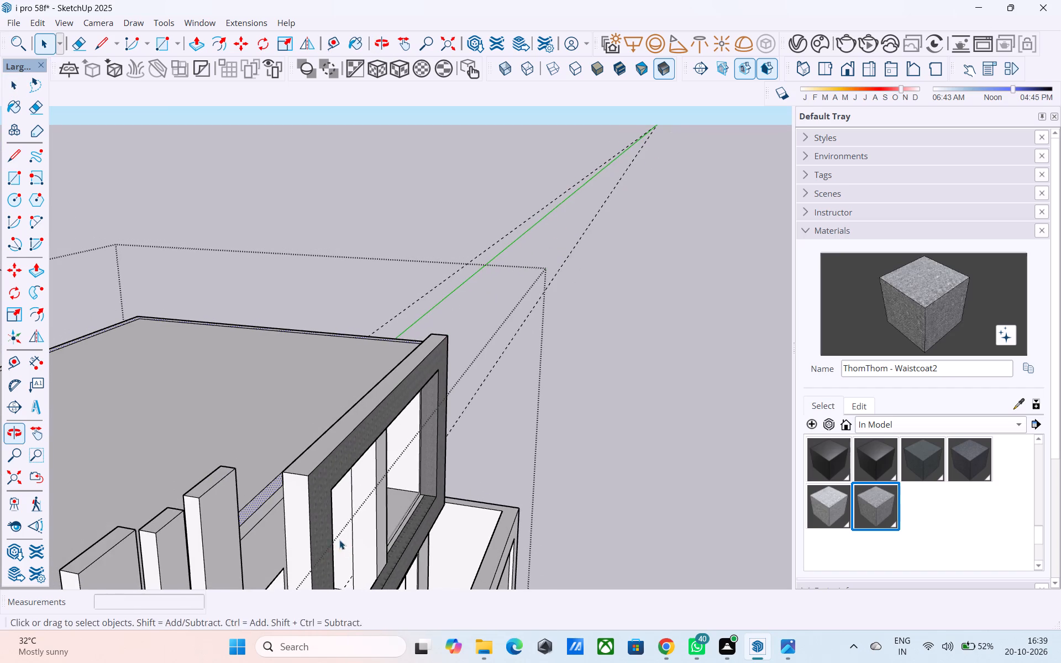
middle_drag(329, 515, 498, 615)
middle_drag(520, 561, 361, 510)
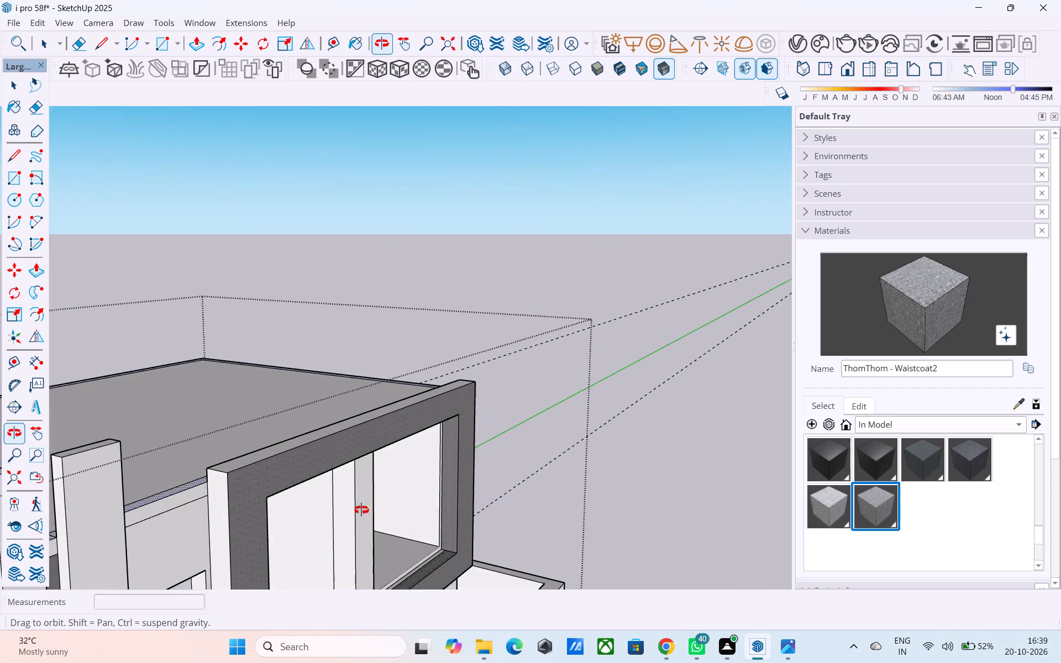
middle_drag(361, 510, 579, 573)
scroll(583, 538, up, 3)
scroll(608, 488, up, 3)
key(l)
scroll(586, 455, up, 2)
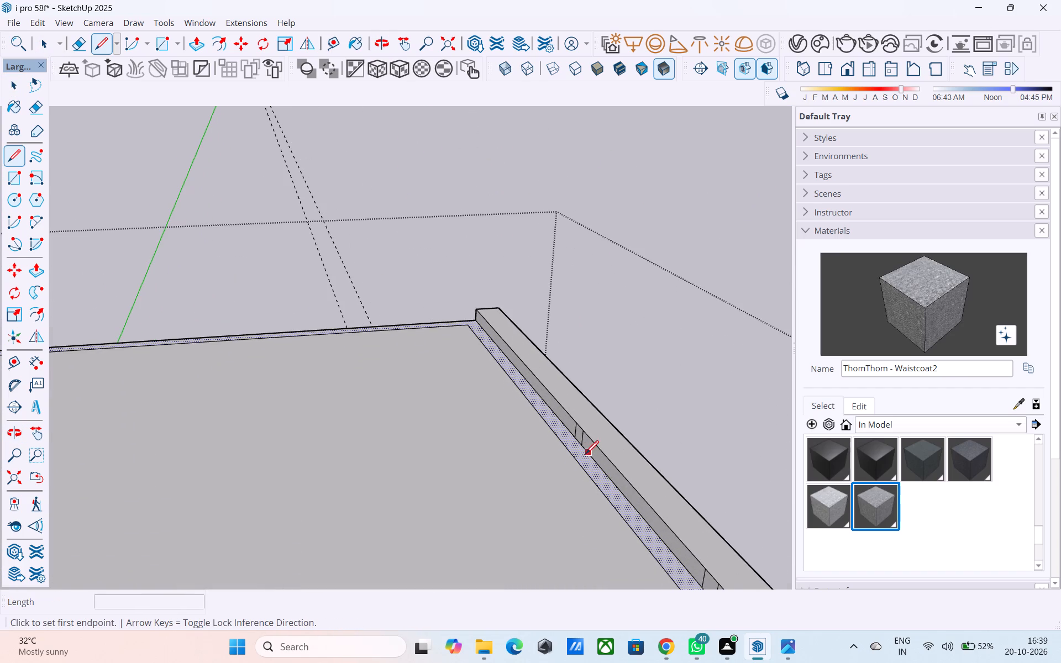
scroll(586, 455, up, 1)
click(577, 444)
click(562, 447)
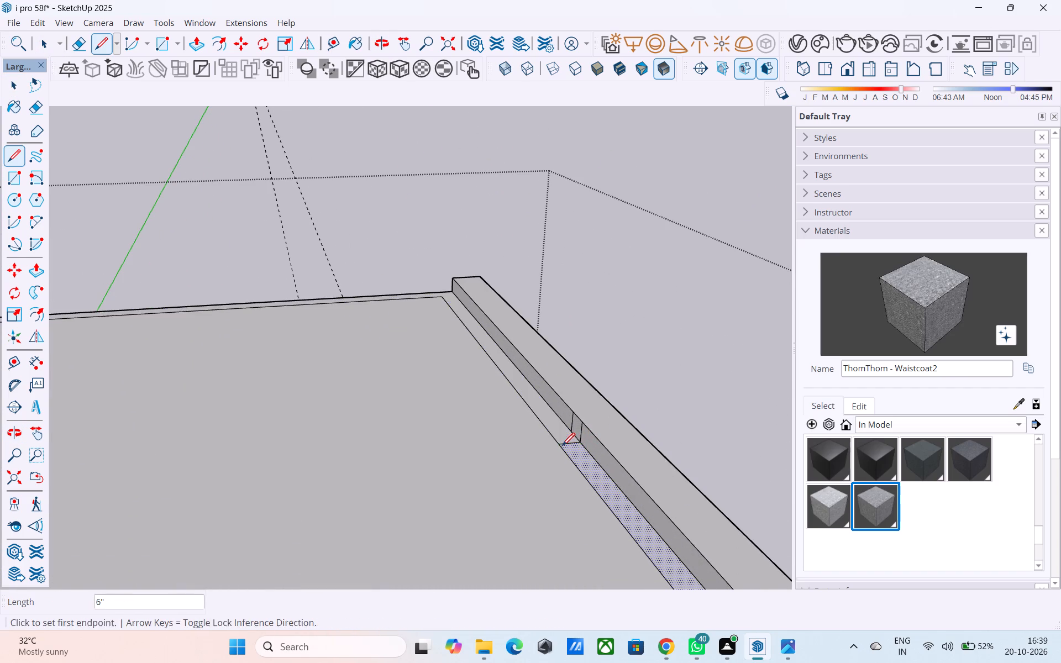
Pull the border strip section between the two cross lines up 2', level with the top of the nearest fin.
key(space)
scroll(561, 448, down, 11)
scroll(637, 532, up, 2)
scroll(552, 530, down, 5)
scroll(590, 580, up, 3)
scroll(475, 478, down, 6)
scroll(568, 570, up, 9)
scroll(522, 490, up, 3)
key(p)
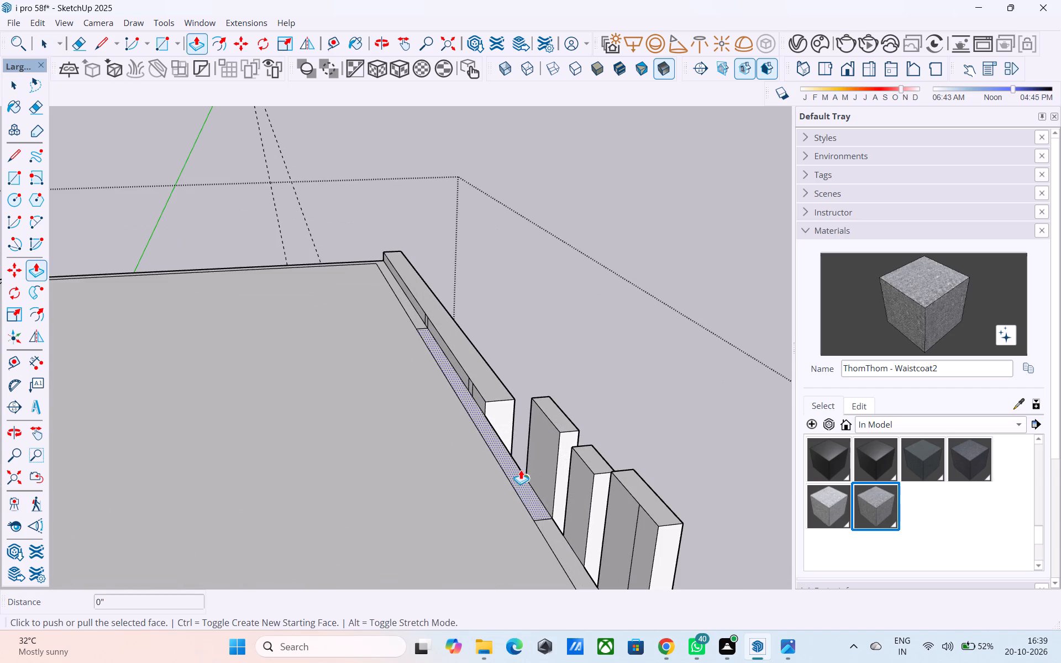
click(521, 469)
click(556, 429)
click(535, 471)
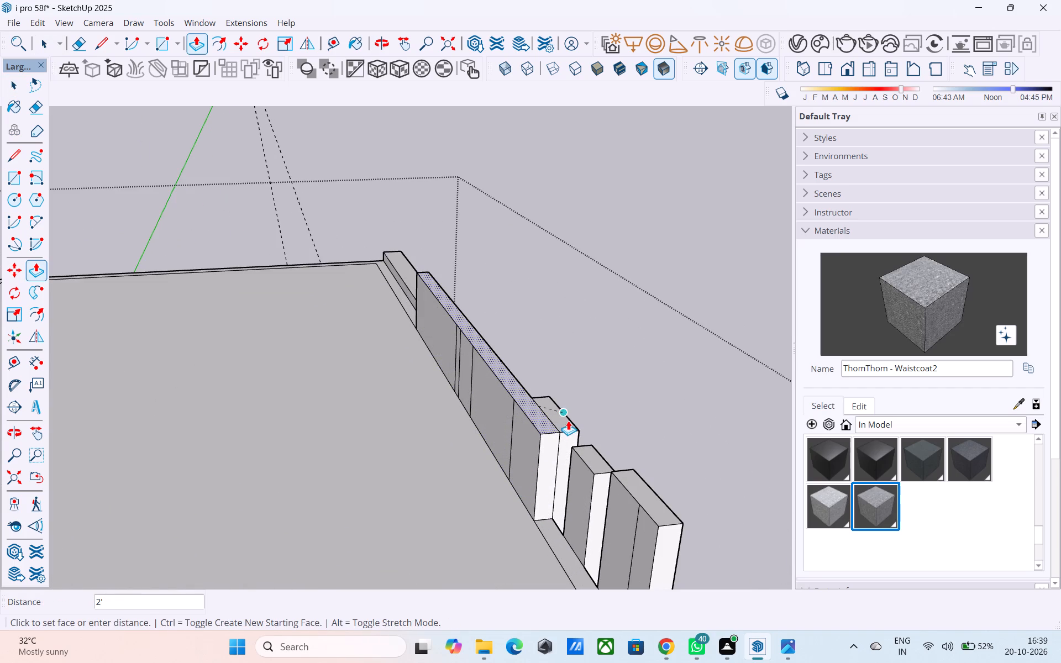
click(568, 420)
Erase the stray seam edges on the raised front wall, including those beside the fin and along its base.
middle_drag(530, 445, 365, 454)
scroll(553, 472, down, 5)
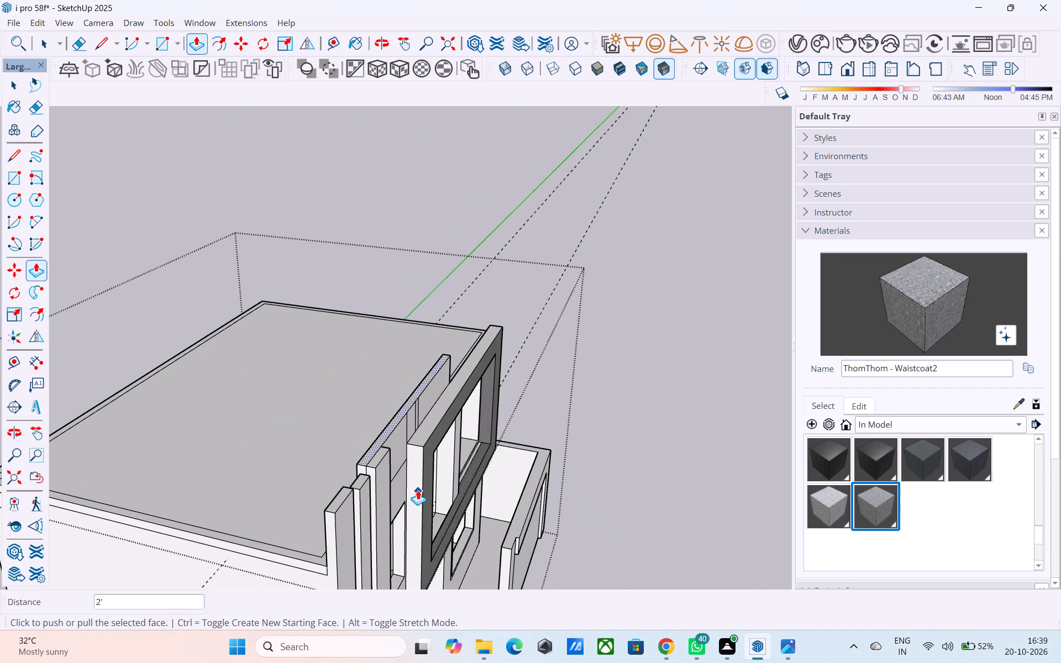
key(e)
scroll(365, 480, up, 12)
click(367, 438)
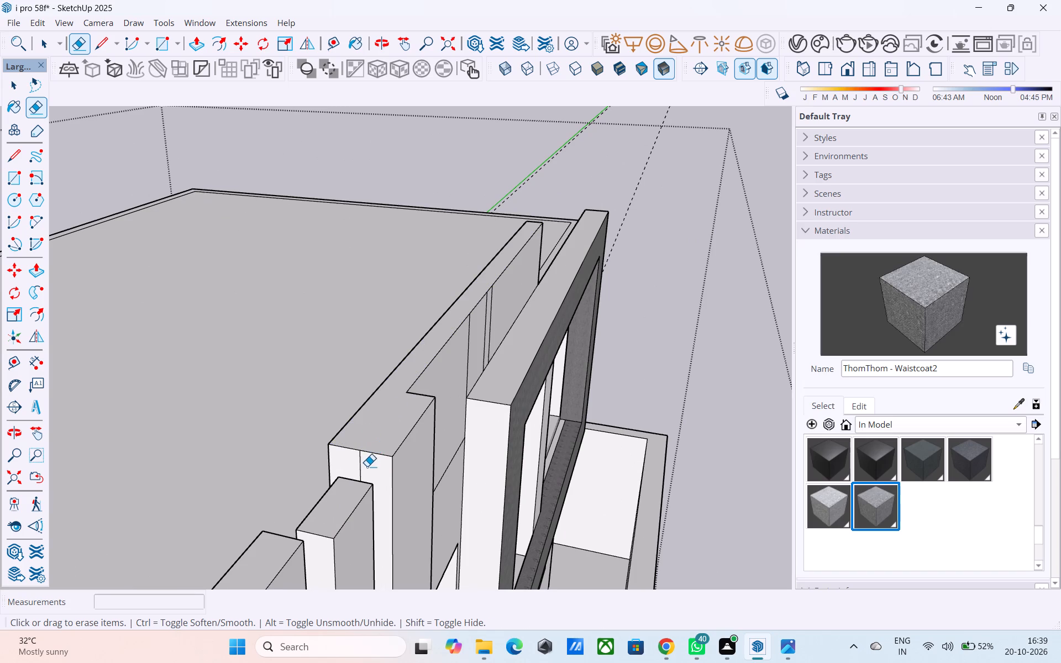
drag(366, 467, 359, 464)
drag(466, 346, 494, 317)
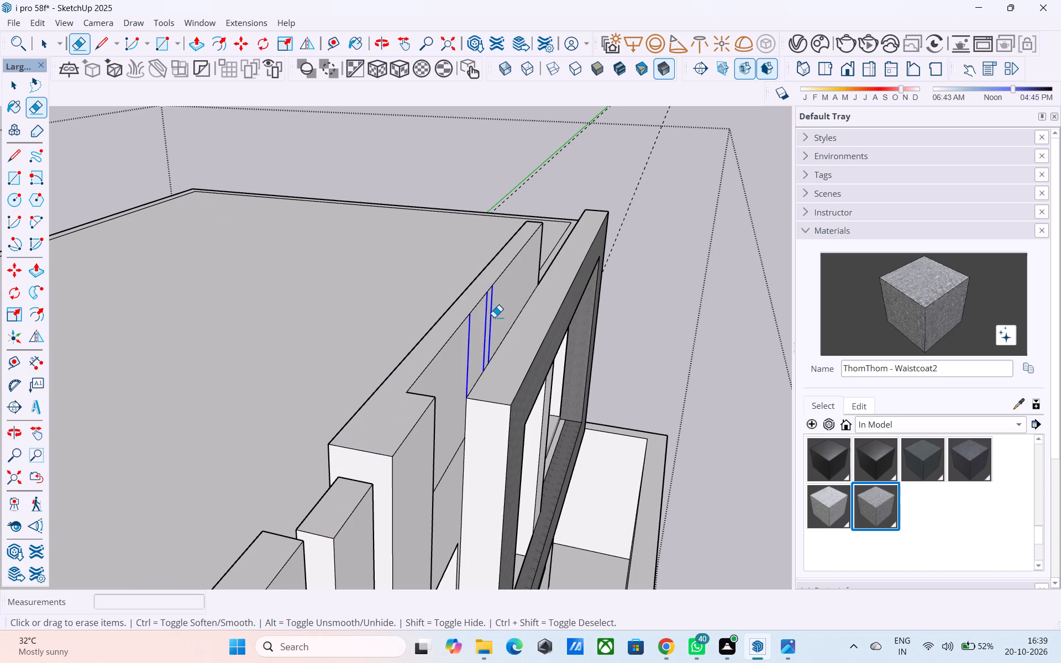
drag(494, 317, 500, 310)
scroll(642, 352, down, 5)
middle_drag(595, 429, 384, 378)
scroll(401, 367, down, 5)
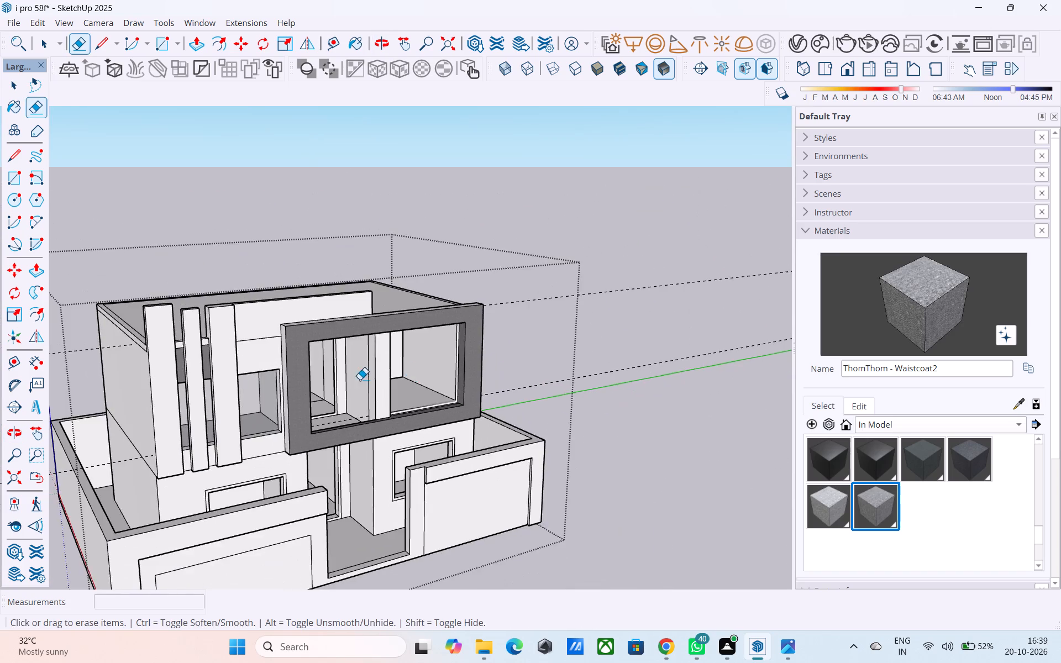
middle_drag(360, 380, 346, 352)
scroll(345, 351, up, 4)
drag(330, 339, 325, 328)
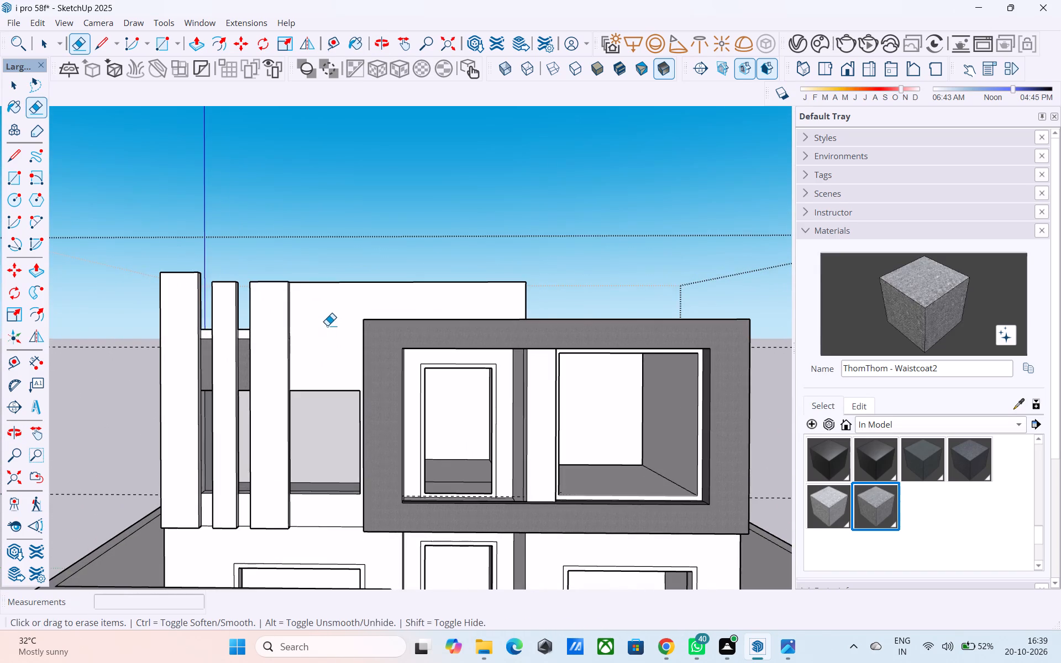
Paint the two roof-edge strips visible between the three vertical fins with ThomThom - Waistcoat2.
scroll(327, 325, down, 3)
middle_drag(327, 330, 377, 361)
shift+middle_drag(377, 361, 376, 338)
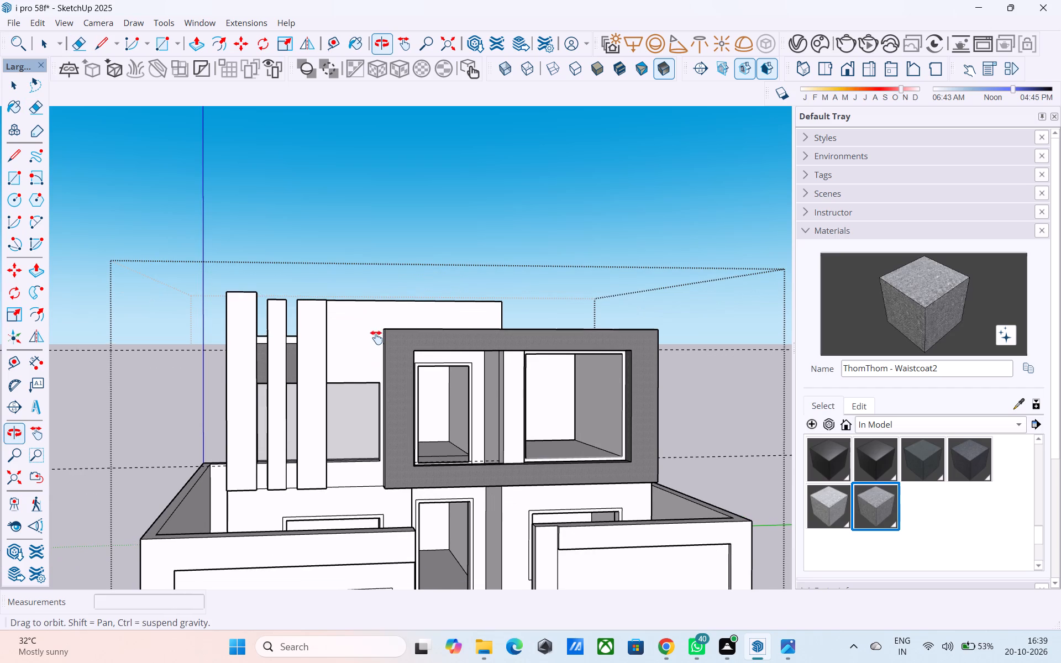
shift+middle_drag(376, 338, 377, 338)
click(932, 308)
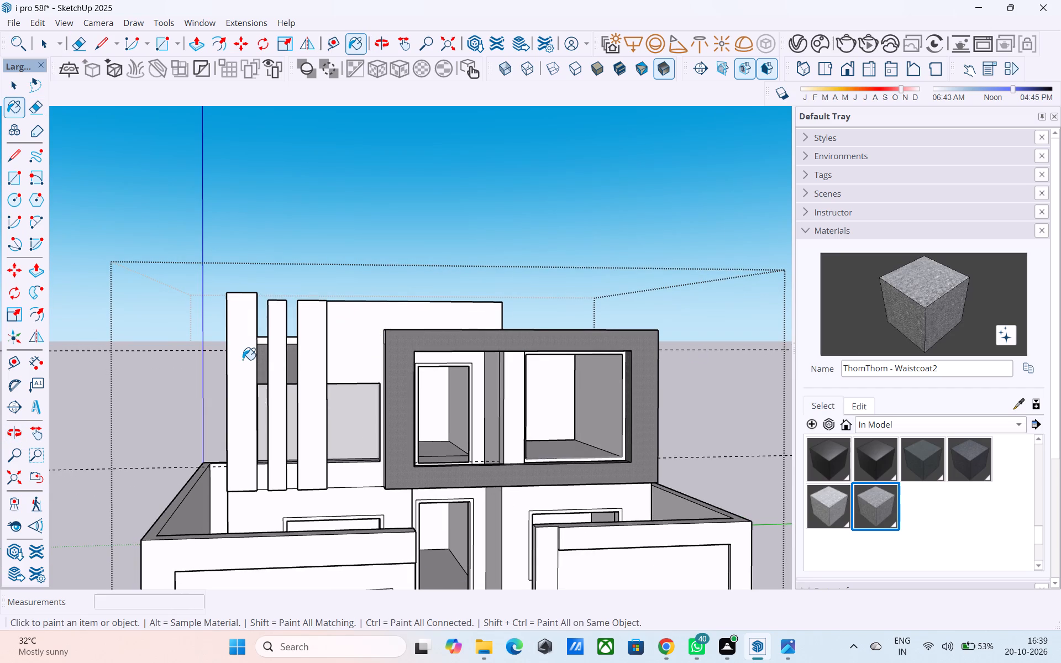
scroll(243, 359, up, 12)
click(282, 311)
click(388, 307)
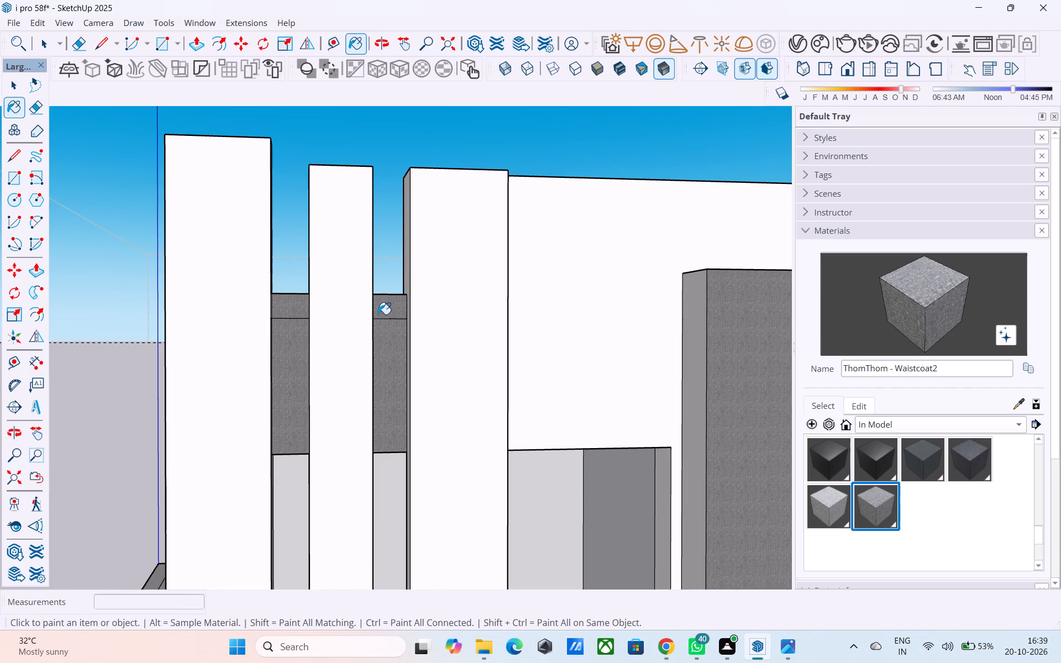
Erase the horizontal seam lines across the two painted roof-edge strips between the vertical fins.
key(e)
scroll(283, 325, up, 4)
drag(283, 315, 287, 324)
click(442, 313)
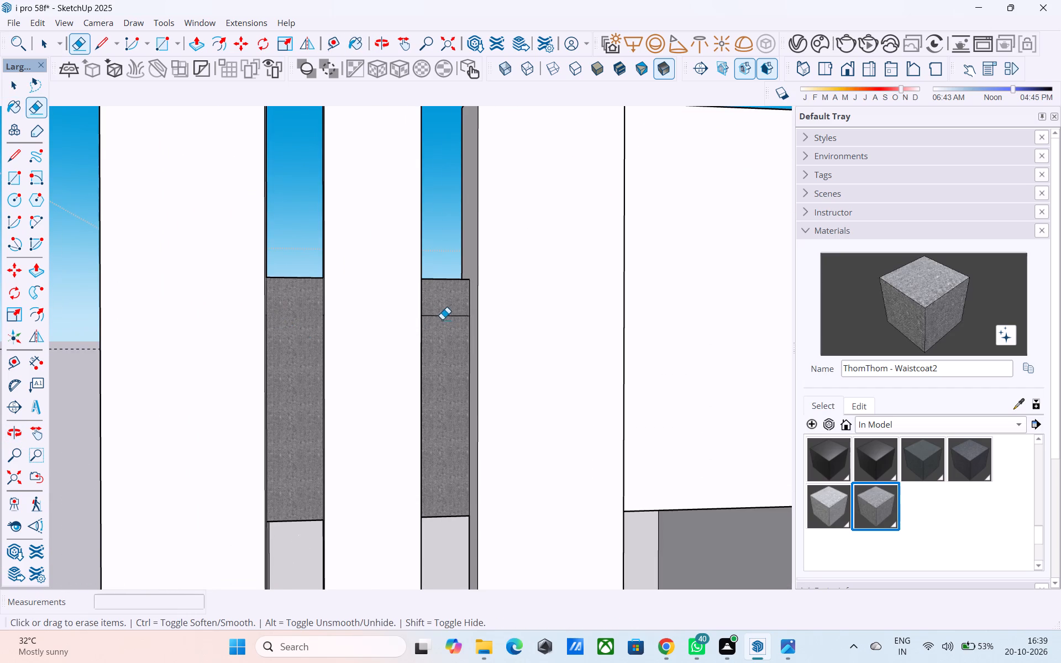
Paint the projecting frame's outer side face near the fins and its top face with ThomThom - Waistcoat2.
scroll(437, 360, down, 1)
middle_drag(434, 359, 332, 236)
scroll(331, 245, down, 4)
middle_drag(513, 470, 542, 563)
scroll(493, 438, down, 1)
scroll(411, 411, down, 4)
middle_drag(408, 436, 386, 484)
scroll(366, 441, down, 6)
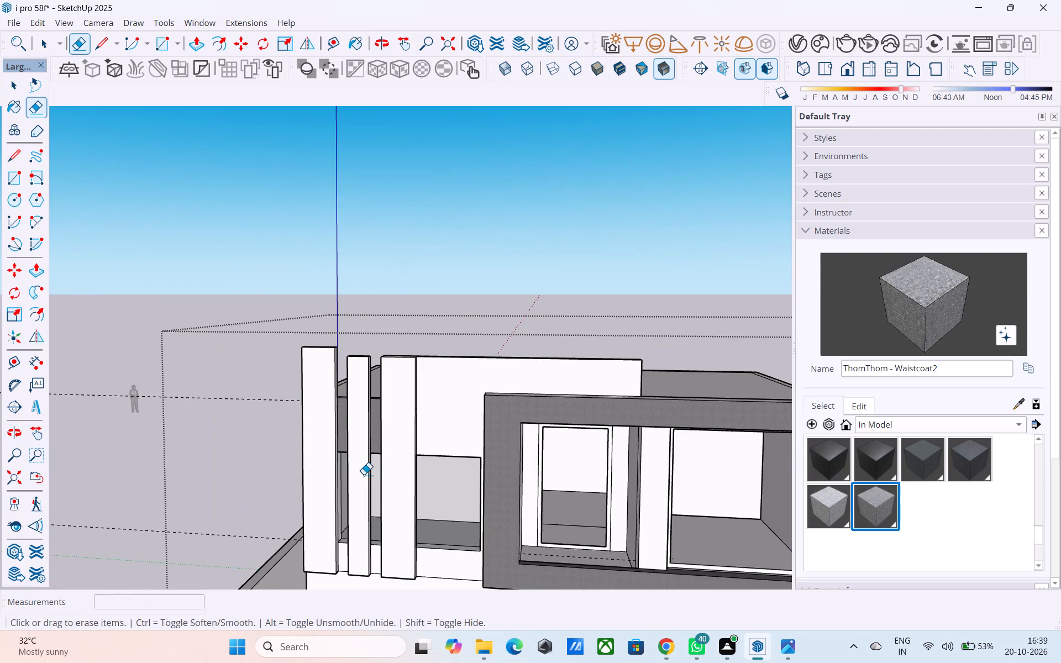
scroll(394, 476, down, 2)
middle_drag(401, 478, 459, 472)
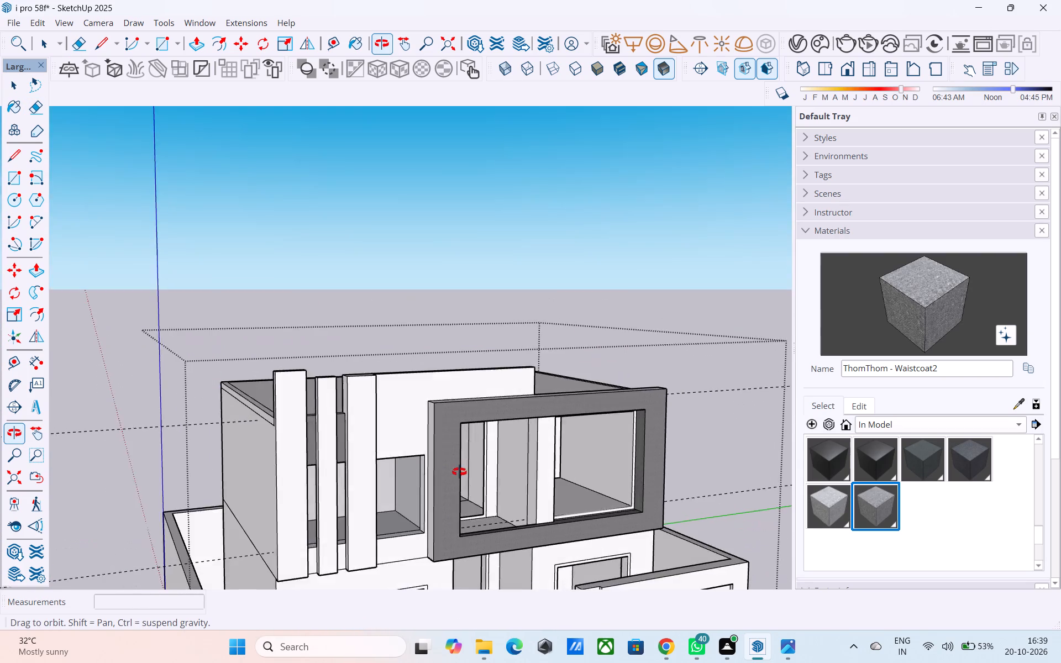
middle_drag(459, 472, 481, 454)
middle_drag(466, 460, 564, 490)
scroll(557, 483, up, 9)
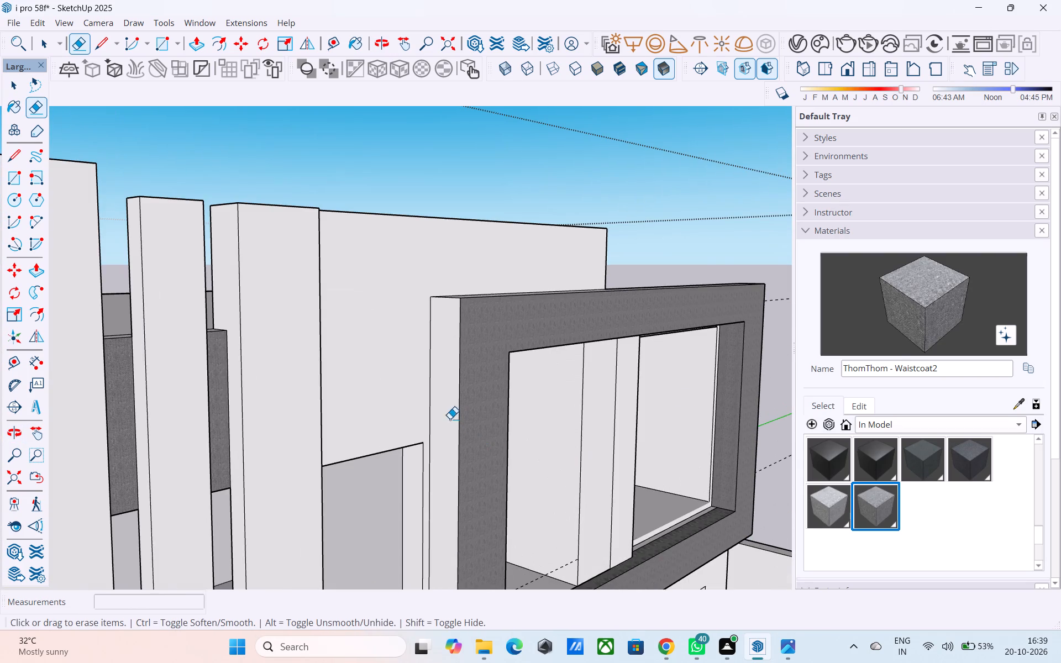
drag(950, 319, 943, 317)
click(444, 382)
middle_drag(464, 362, 450, 496)
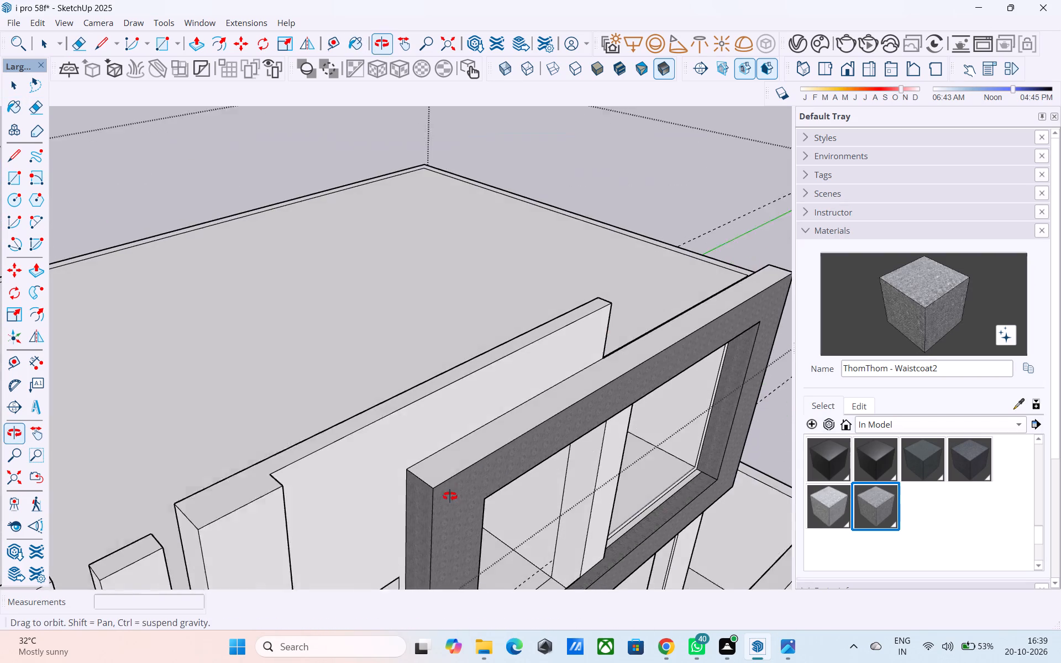
middle_drag(450, 496, 451, 497)
click(479, 454)
Paint the underside faces of the projecting frame with ThomThom - Waistcoat2.
scroll(482, 448, down, 5)
middle_drag(540, 507, 526, 294)
middle_drag(517, 421, 523, 362)
scroll(490, 345, up, 4)
shift+middle_drag(481, 385, 474, 411)
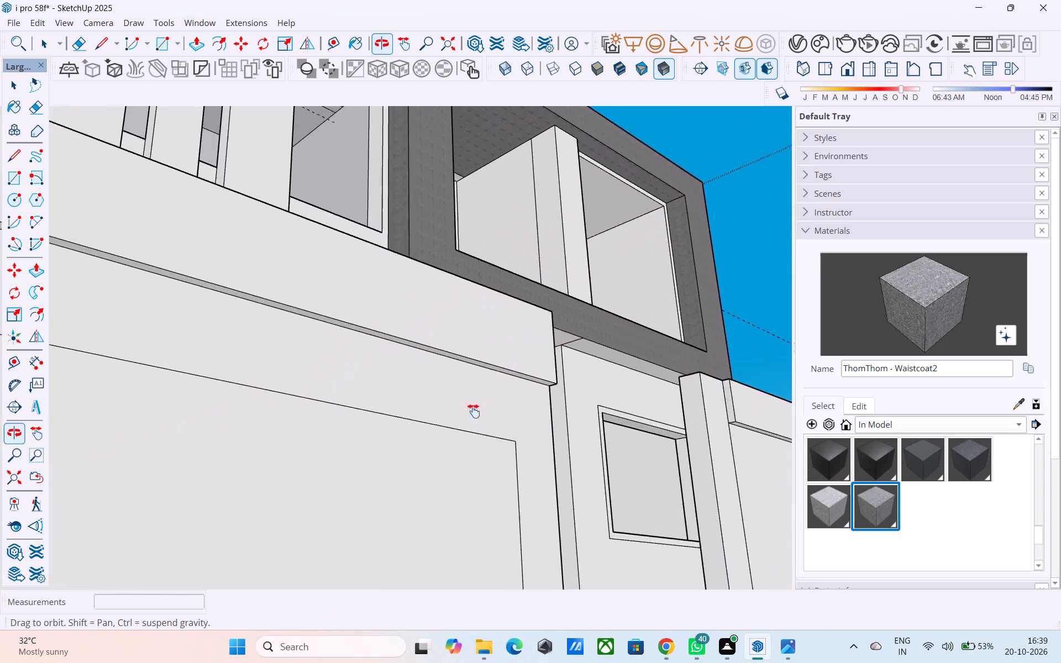
shift+middle_drag(474, 411, 316, 503)
scroll(297, 421, up, 3)
shift+middle_drag(393, 395, 268, 444)
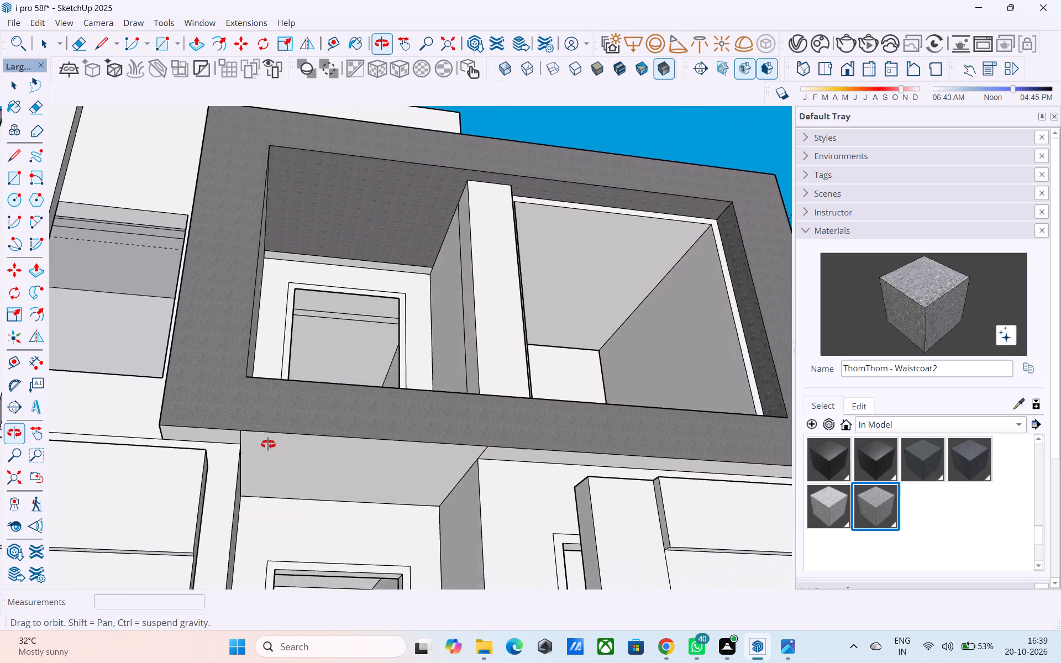
shift+middle_drag(268, 444, 267, 444)
scroll(227, 432, up, 3)
click(223, 438)
middle_drag(422, 424, 376, 441)
scroll(426, 473, up, 3)
scroll(430, 467, down, 5)
middle_drag(446, 489, 448, 475)
scroll(453, 478, up, 3)
click(456, 472)
Draw a 10' vertical line on the far side wall to separate the projecting frame's side face from the wall.
scroll(456, 472, down, 3)
middle_drag(456, 474, 270, 575)
middle_drag(447, 473, 428, 478)
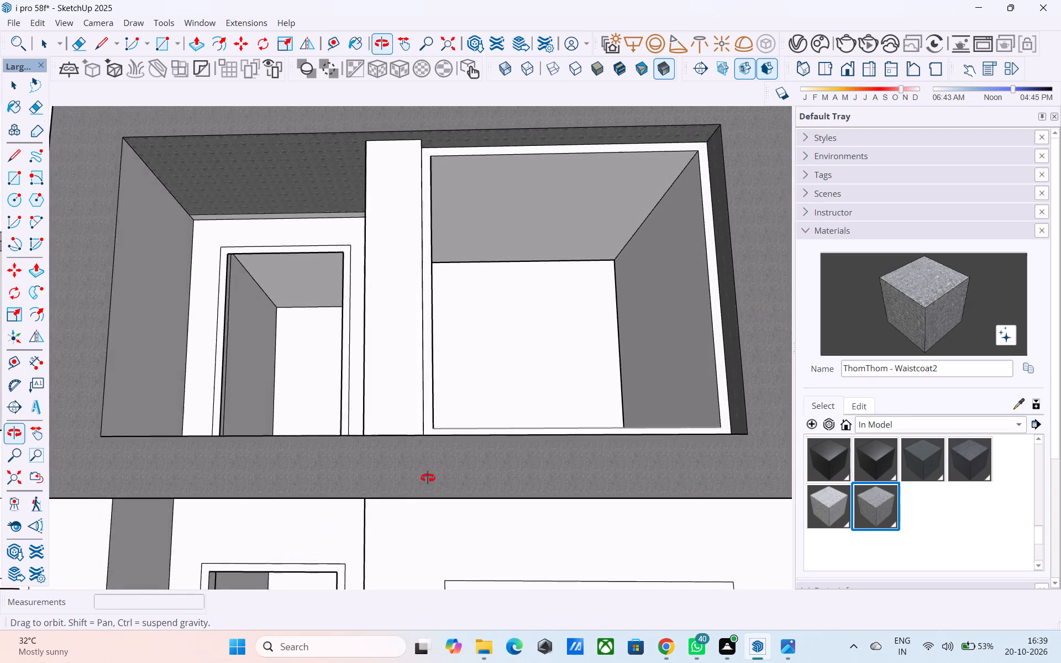
middle_drag(428, 478, 108, 567)
scroll(117, 524, down, 9)
middle_drag(179, 548, 152, 522)
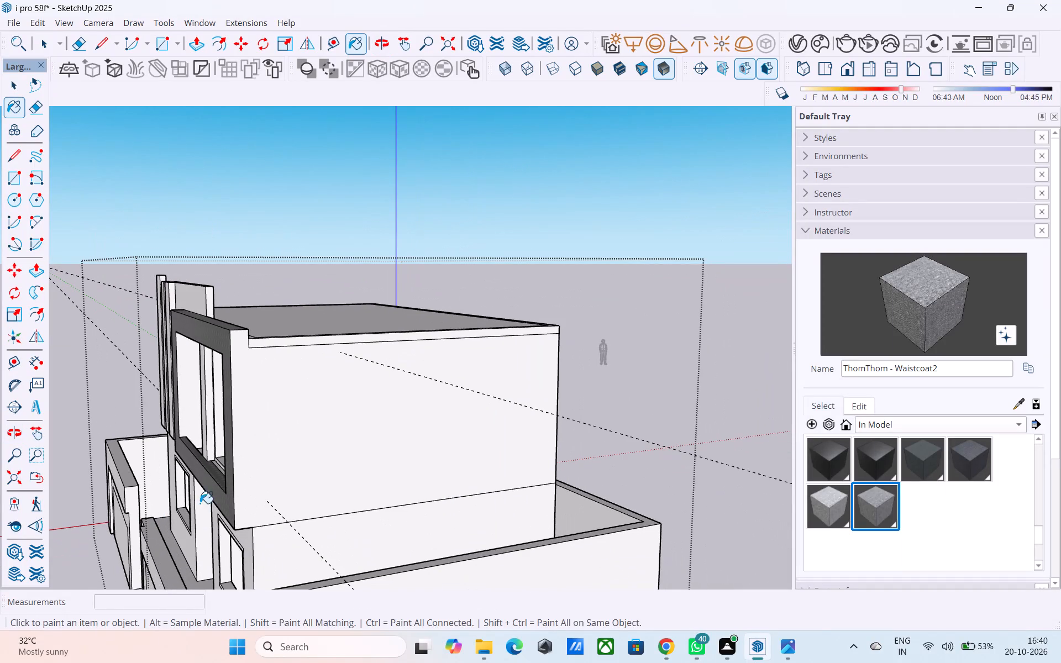
key(l)
scroll(275, 350, up, 4)
click(239, 348)
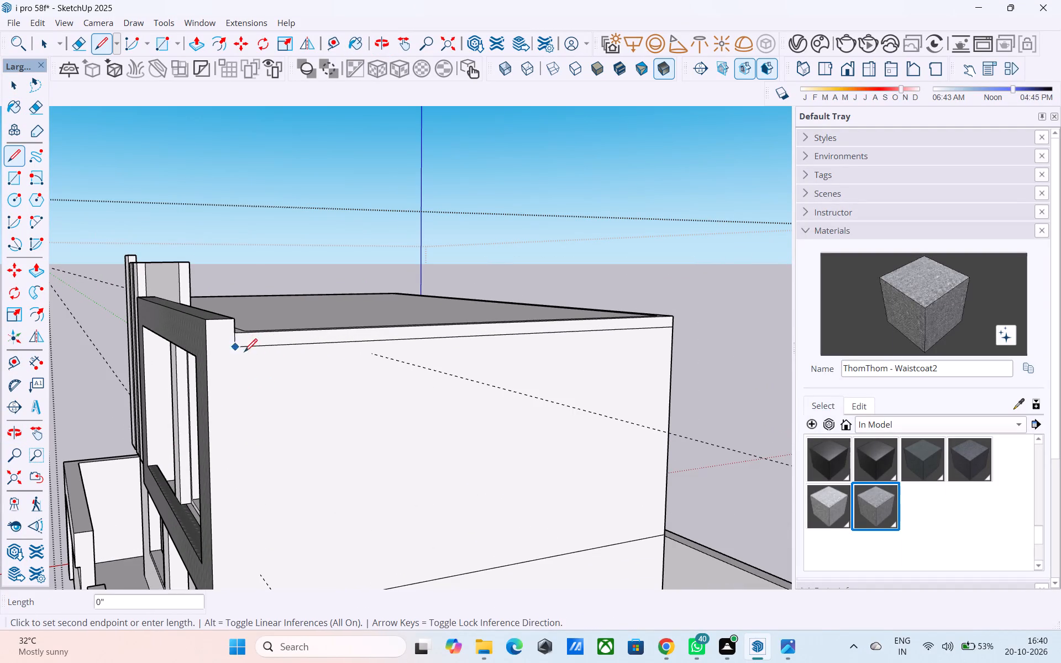
scroll(244, 355, down, 5)
middle_drag(258, 518, 275, 457)
scroll(274, 460, up, 5)
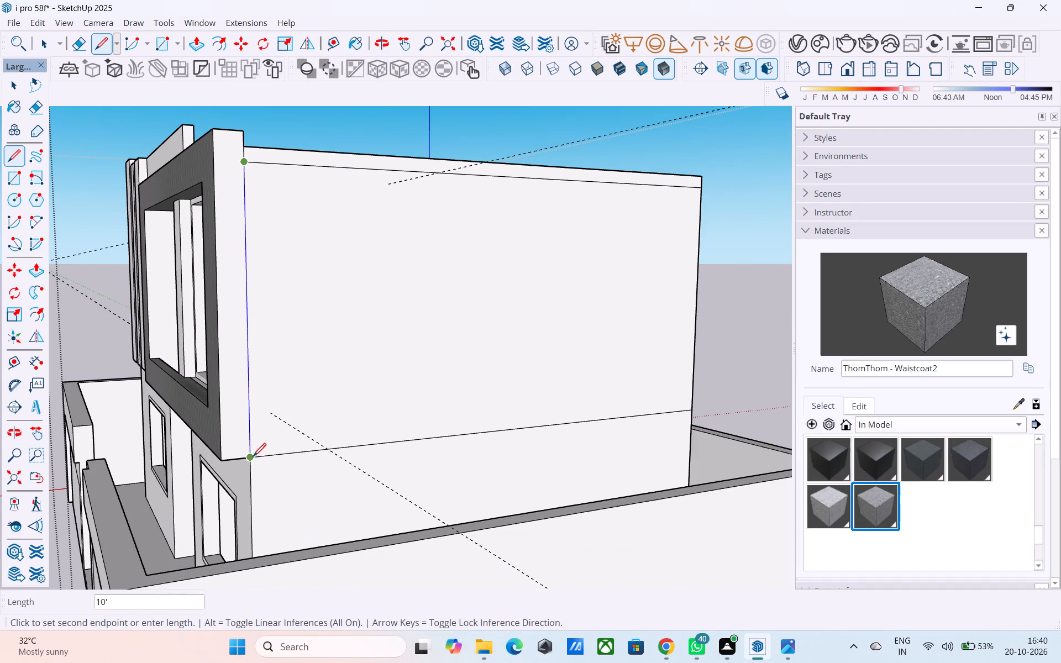
click(253, 457)
Paint the separated far side face of the projecting frame with ThomThom - Waistcoat2.
click(911, 292)
click(241, 312)
Erase the vertical seam edges on the roof-facing side of the raised front wall.
scroll(241, 316, down, 4)
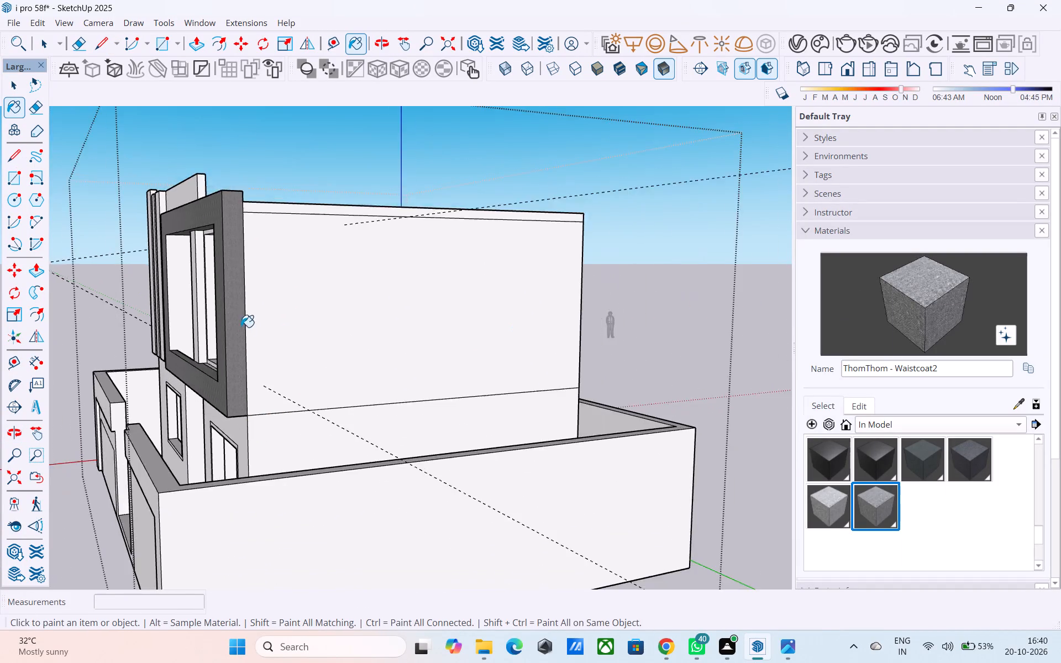
middle_drag(243, 339, 854, 356)
shift+middle_drag(427, 385, 514, 406)
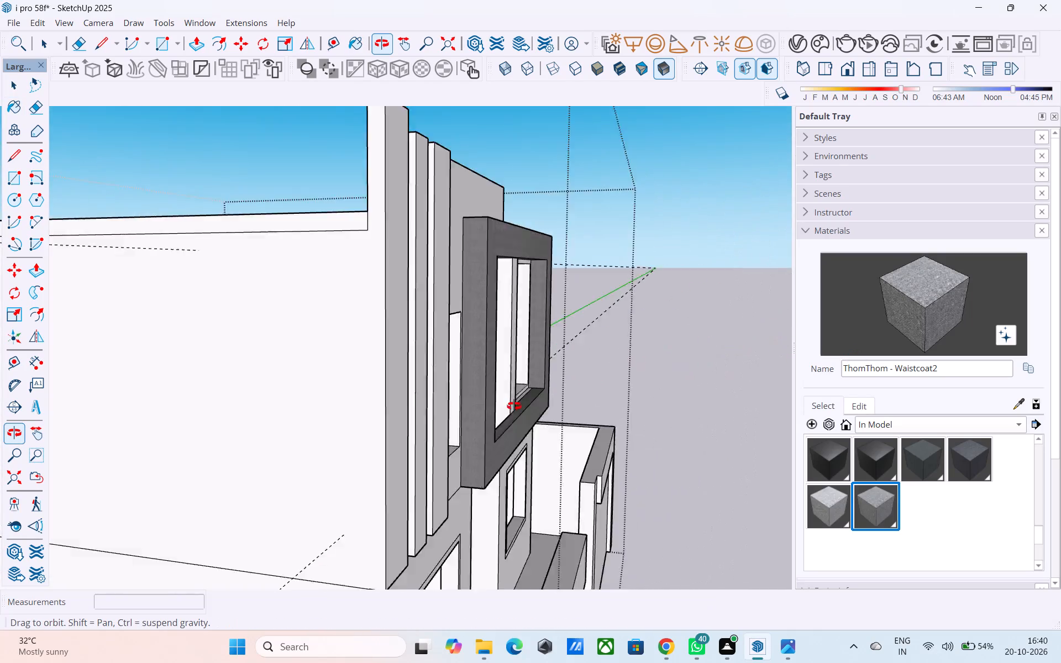
shift+middle_drag(514, 406, 610, 496)
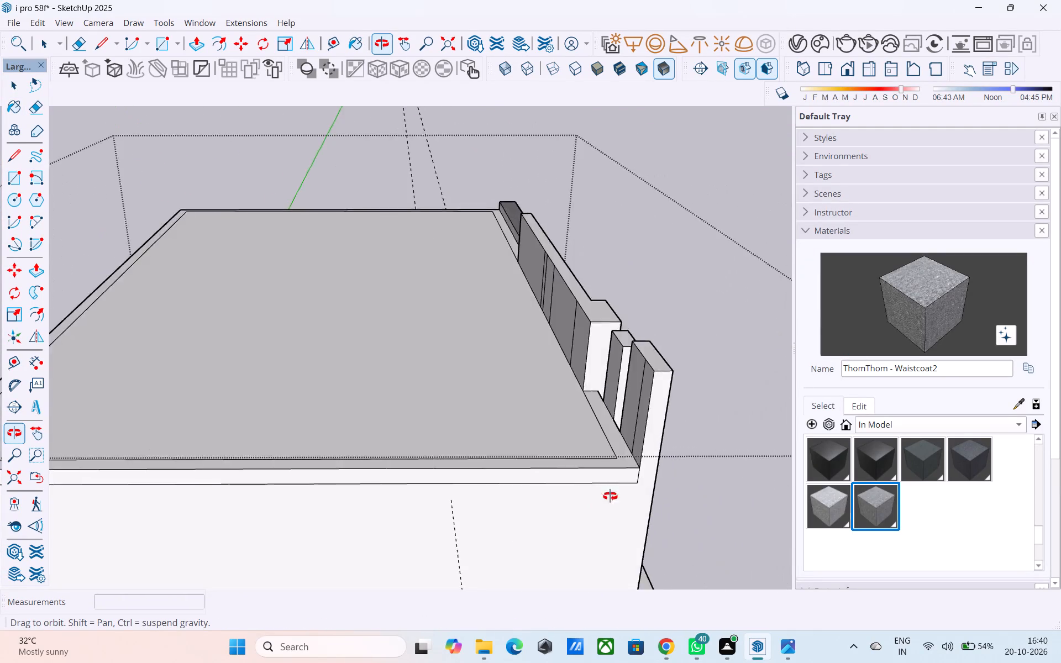
shift+middle_drag(610, 496, 657, 492)
key(e)
scroll(657, 328, up, 5)
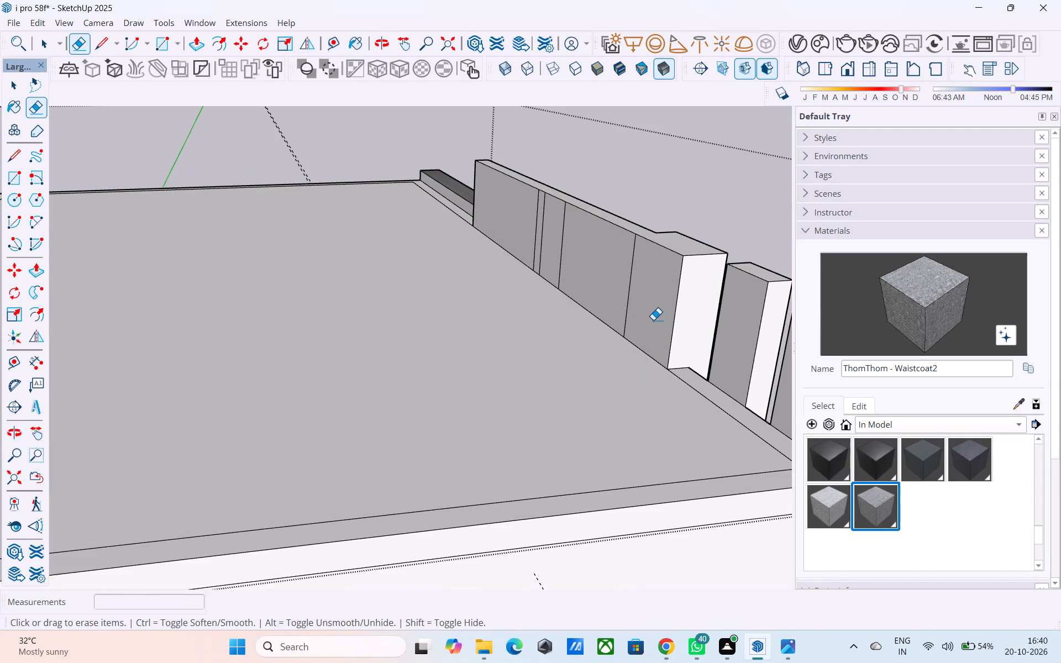
drag(653, 320, 529, 251)
Pull the top of the middle fin up 6", level with the outermost fin.
scroll(416, 276, down, 5)
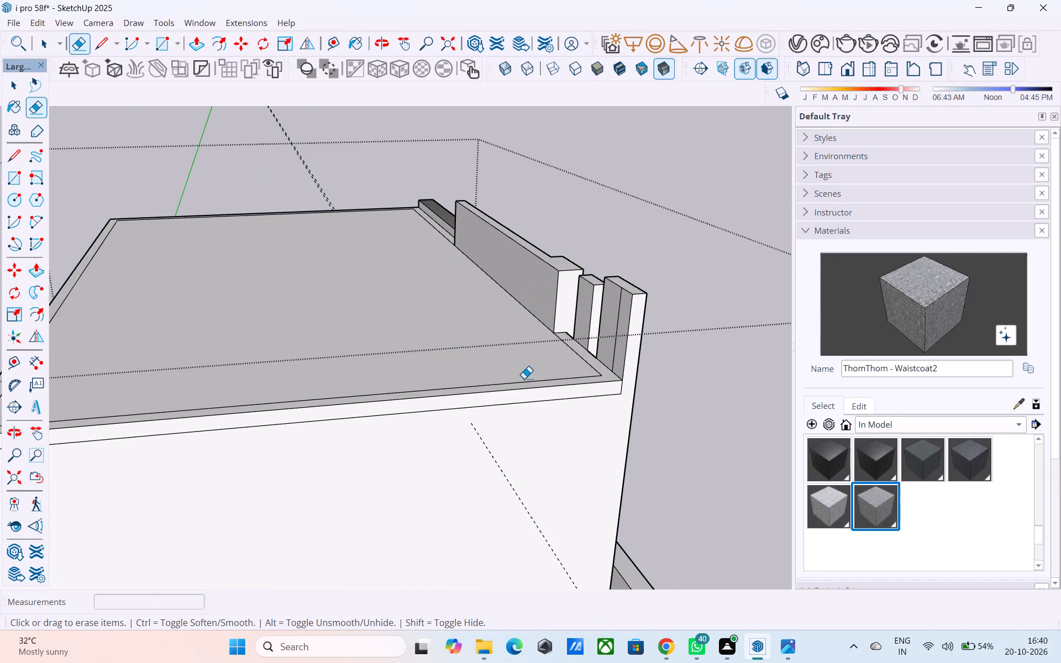
middle_drag(298, 412, 243, 418)
middle_drag(586, 359, 300, 391)
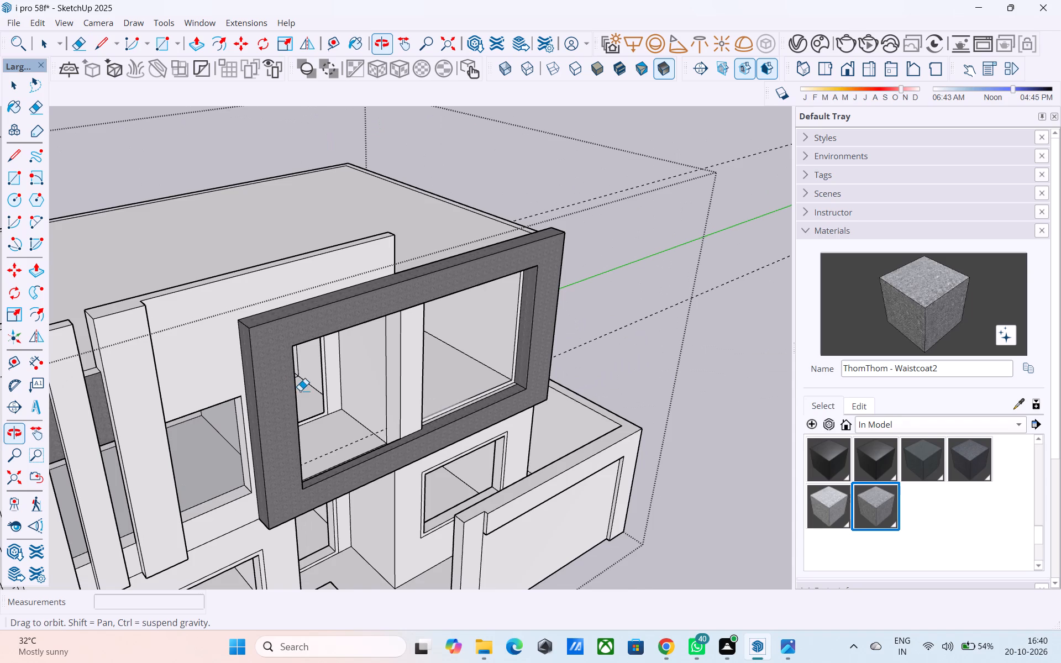
scroll(295, 392, down, 3)
shift+middle_drag(255, 396, 175, 427)
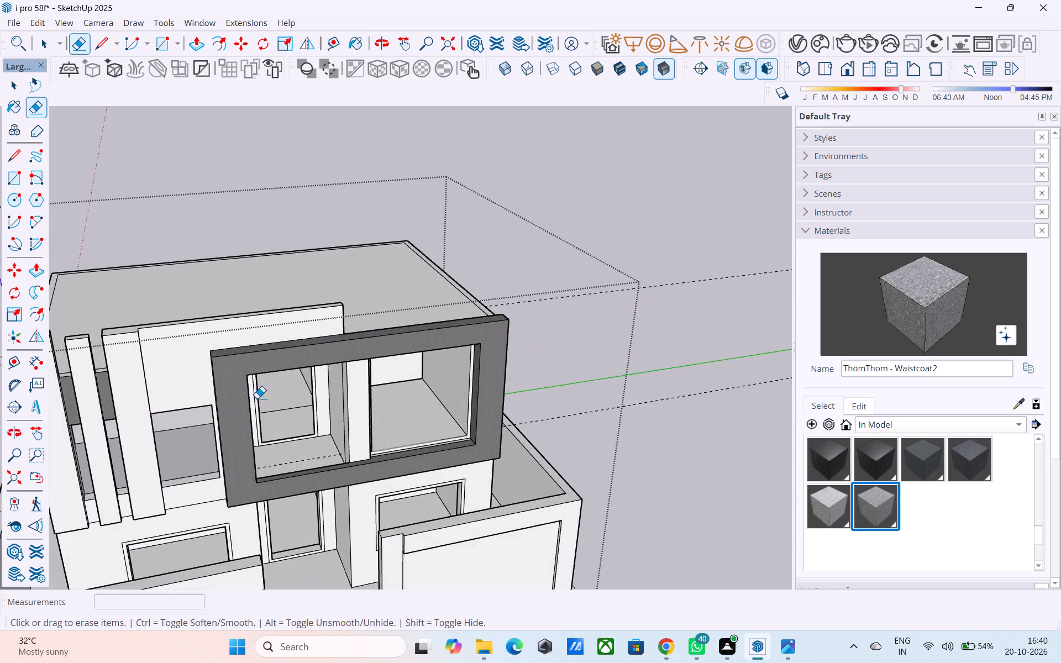
scroll(257, 398, down, 2)
shift+middle_drag(260, 430, 703, 437)
shift+middle_drag(676, 428, 836, 449)
middle_drag(701, 429, 585, 526)
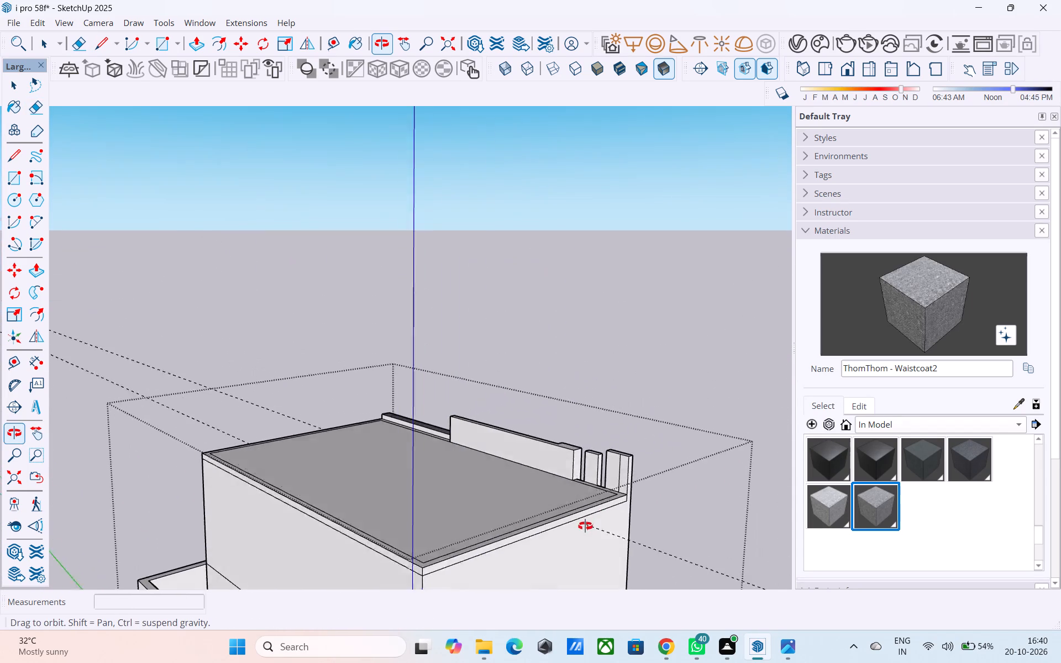
middle_drag(585, 526, 576, 507)
scroll(579, 499, up, 12)
middle_drag(601, 426, 519, 486)
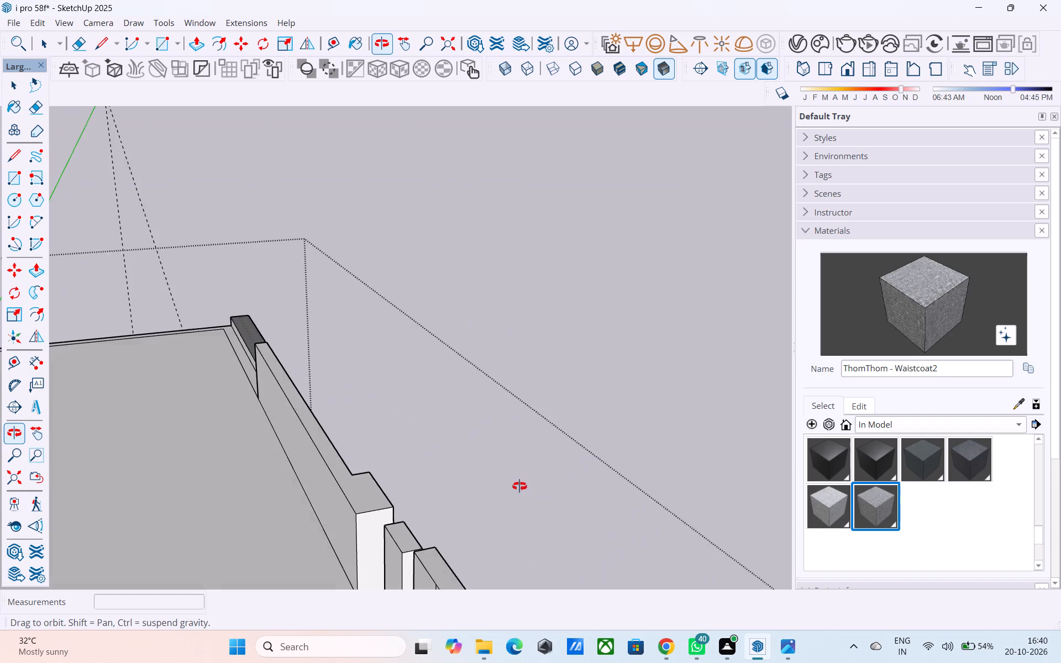
middle_drag(519, 486, 502, 446)
key(space)
click(354, 451)
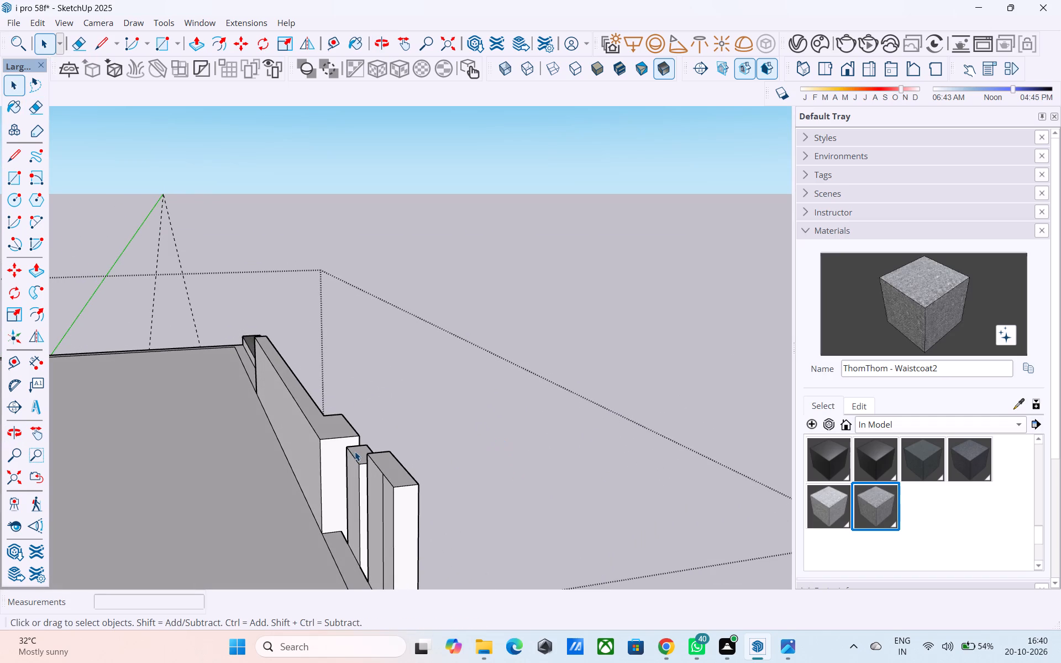
key(p)
click(355, 451)
click(377, 467)
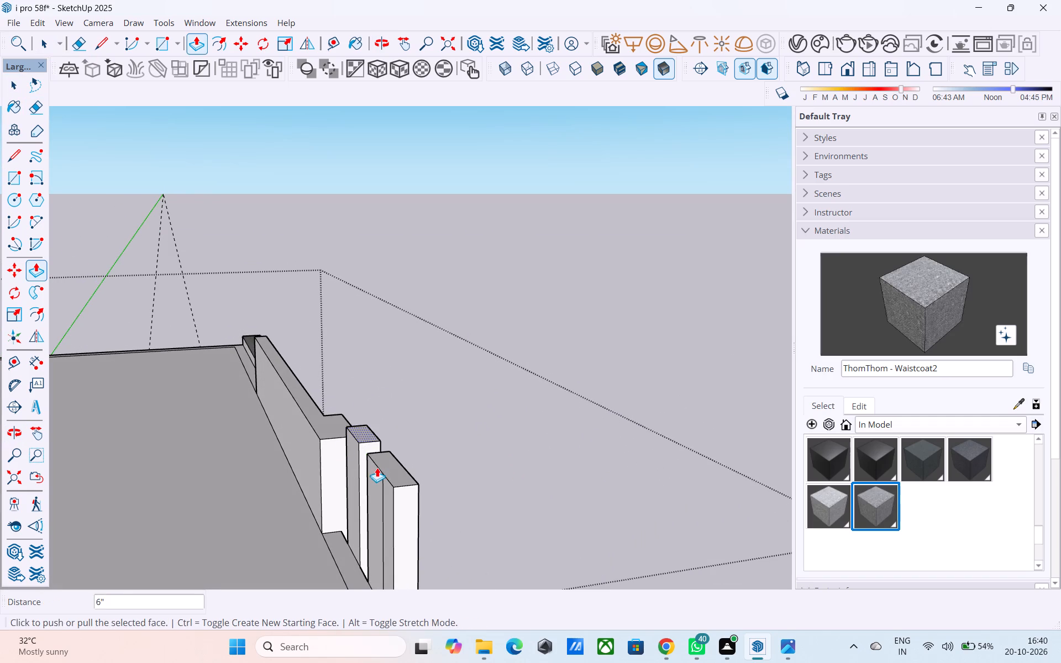
Pull the joined top of the raised front wall and its adjacent fin up 6", level with the middle fin.
key(space)
click(326, 423)
key(p)
click(326, 422)
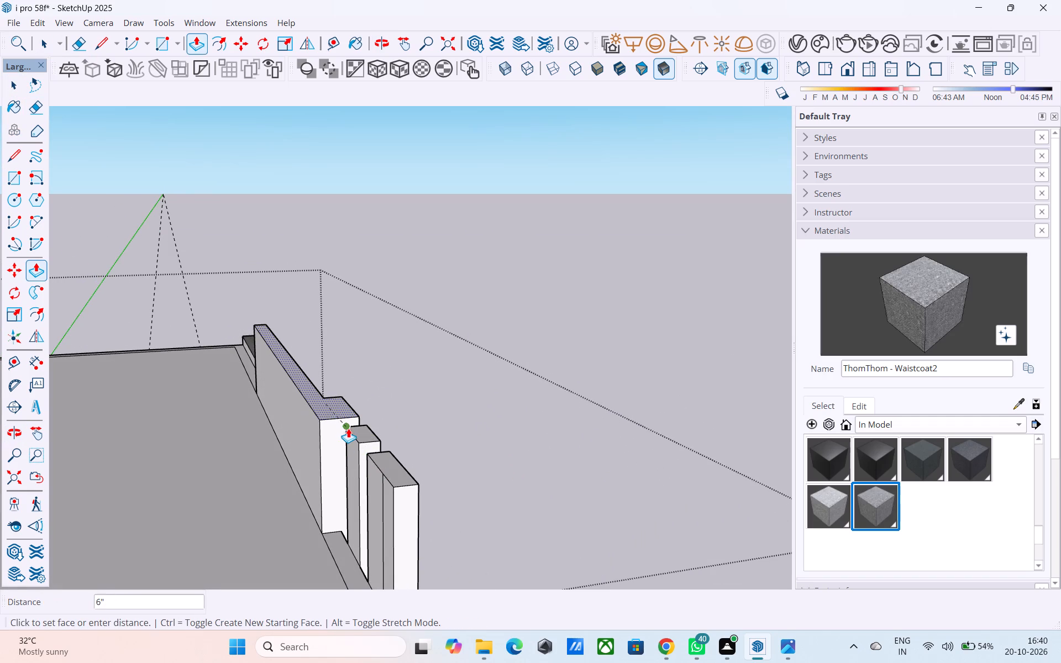
click(349, 428)
key(space)
Measure the raised front wall's height above the roof edge at its fin end.
scroll(375, 426, down, 5)
middle_drag(391, 439, 453, 446)
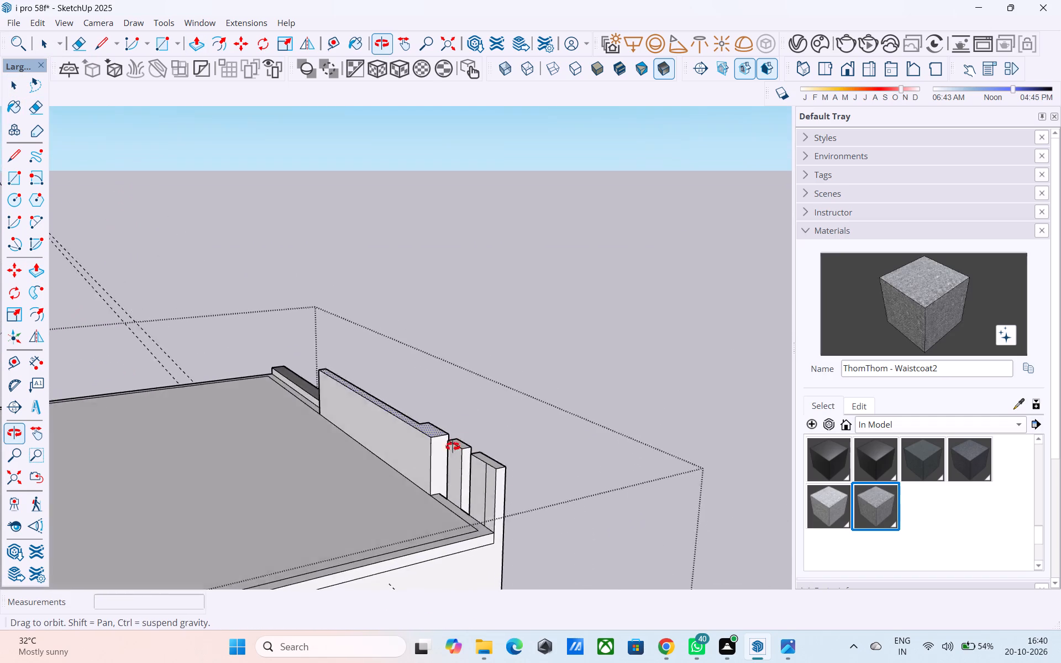
middle_drag(453, 446, 472, 438)
scroll(472, 472, up, 5)
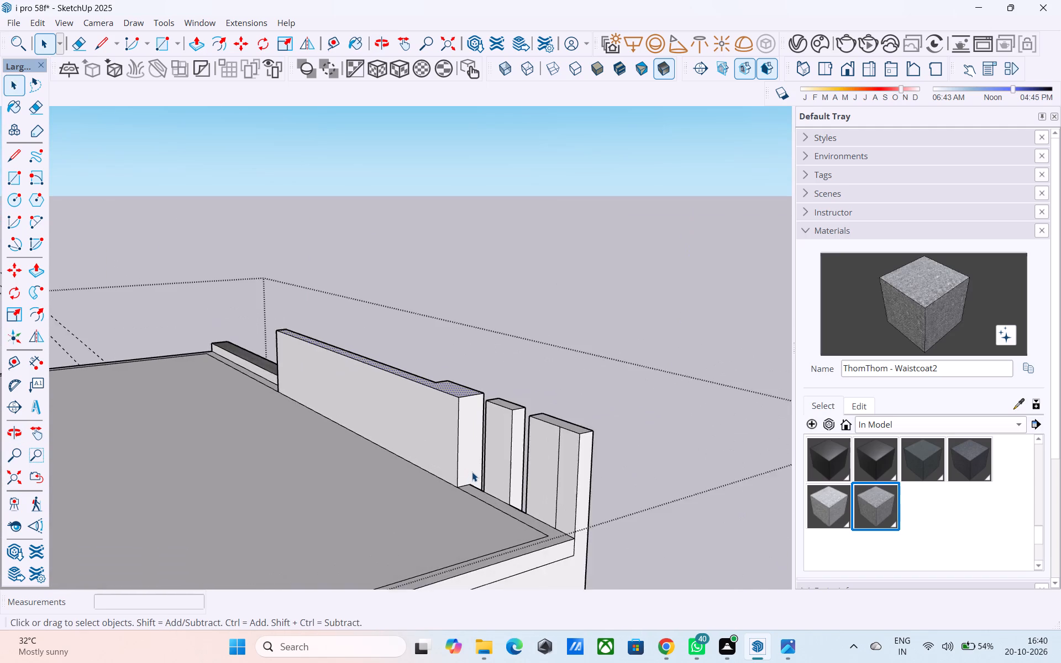
key(l)
scroll(468, 473, up, 4)
click(453, 492)
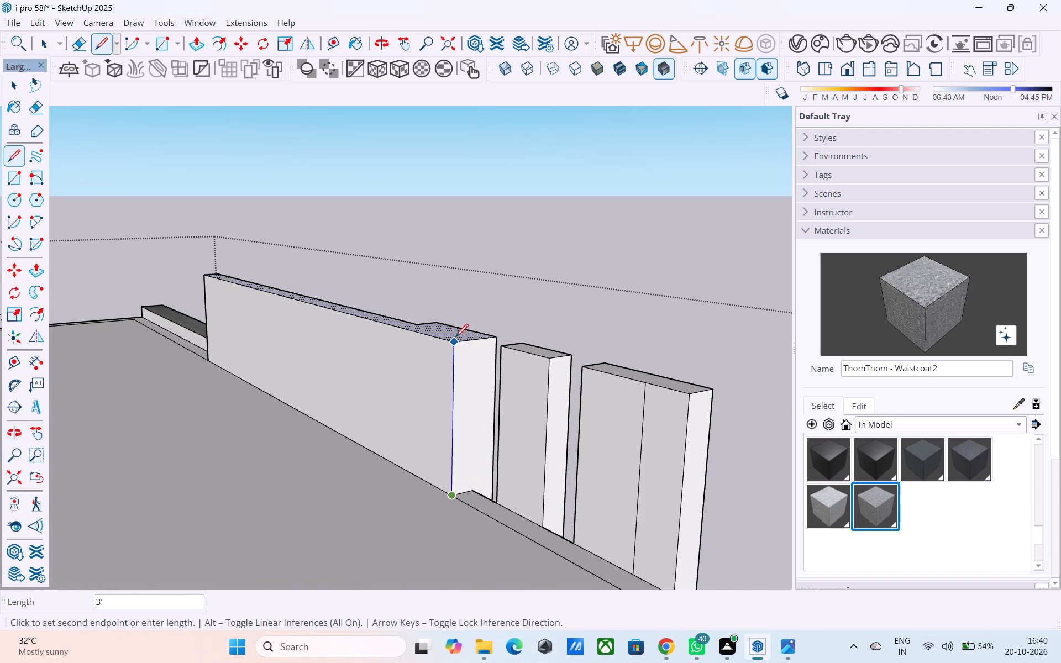
key(space)
Examine the front facade from several angles, including the fins, raised wall, and the projecting frame with its openings.
scroll(458, 341, down, 5)
middle_drag(444, 382, 435, 429)
scroll(436, 418, down, 6)
scroll(502, 418, down, 5)
middle_drag(269, 370, 248, 362)
middle_drag(522, 355, 153, 338)
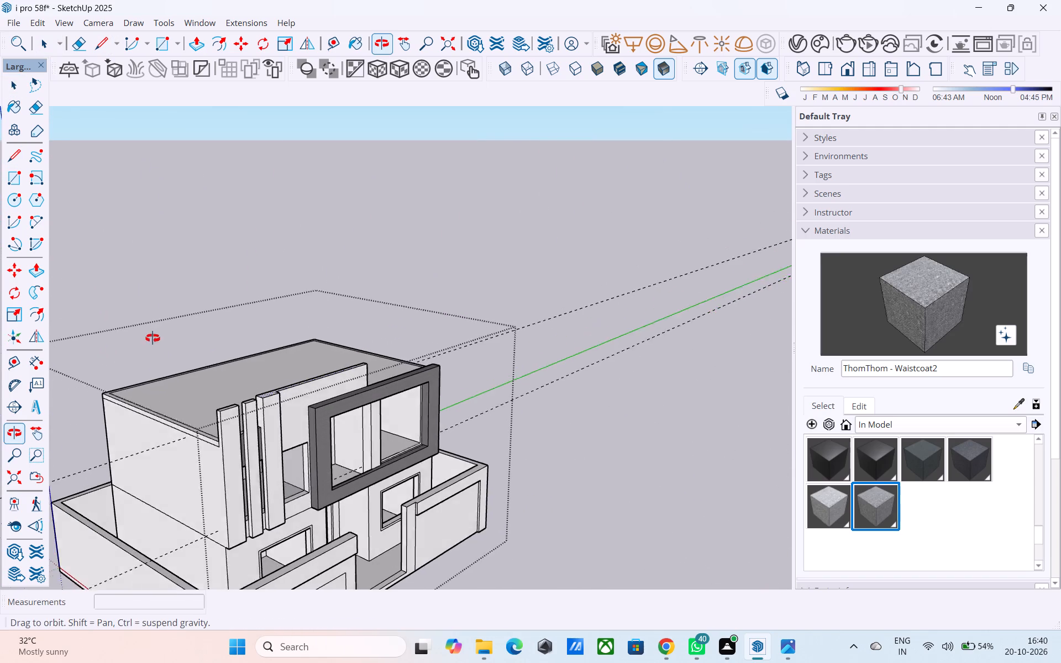
middle_drag(153, 338, 147, 336)
shift+middle_drag(309, 376, 204, 330)
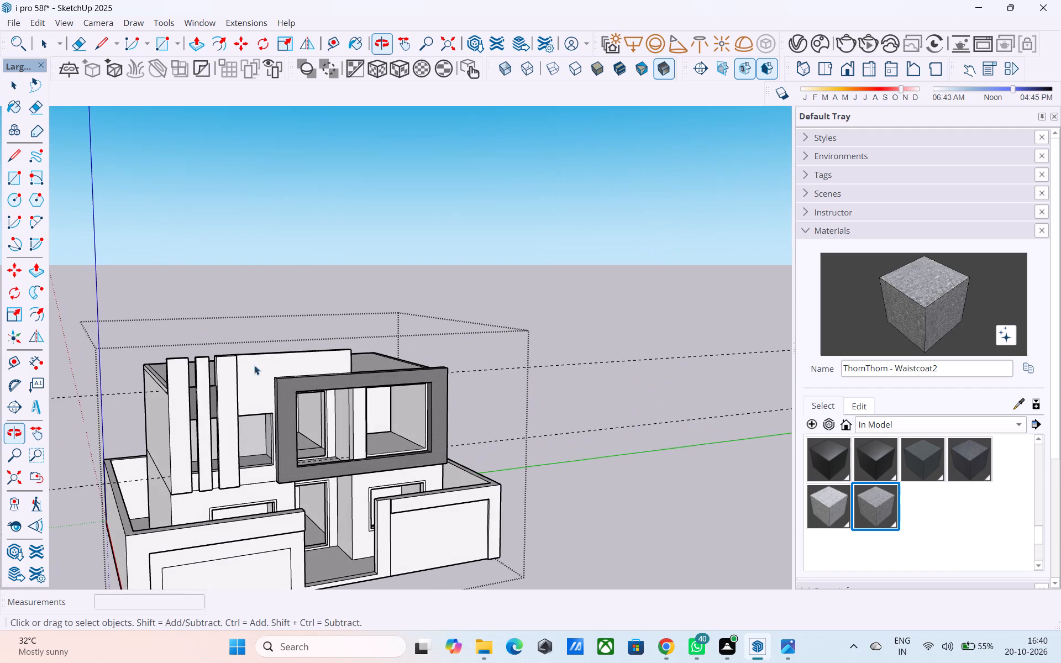
middle_drag(625, 374, 355, 376)
scroll(342, 371, up, 8)
shift+middle_drag(355, 408, 451, 446)
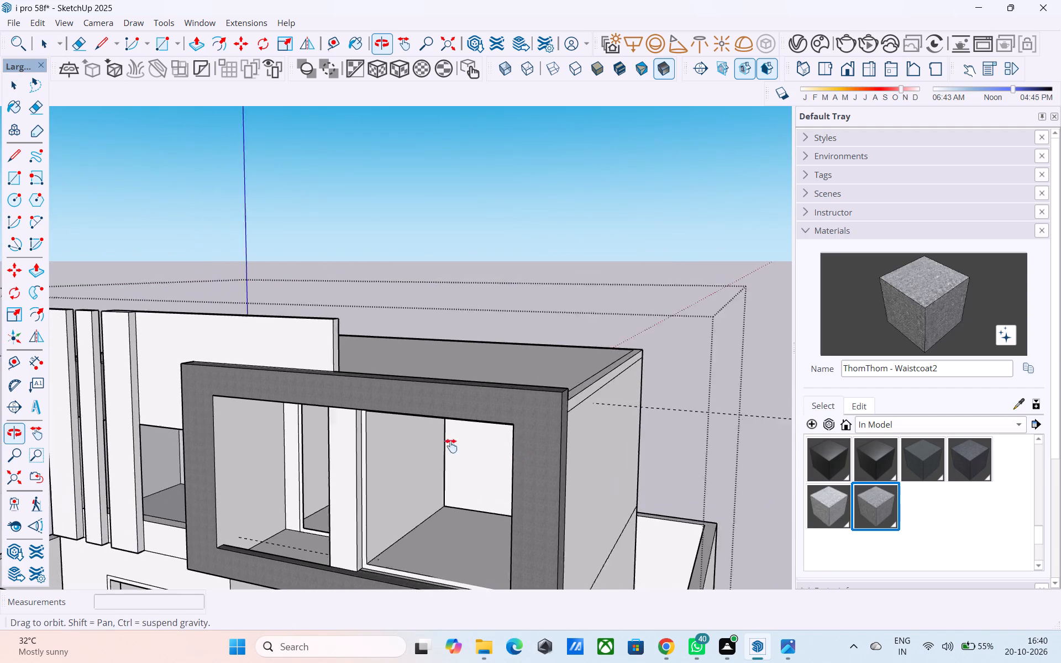
shift+middle_drag(451, 446, 447, 408)
scroll(453, 424, down, 1)
middle_drag(453, 424, 512, 399)
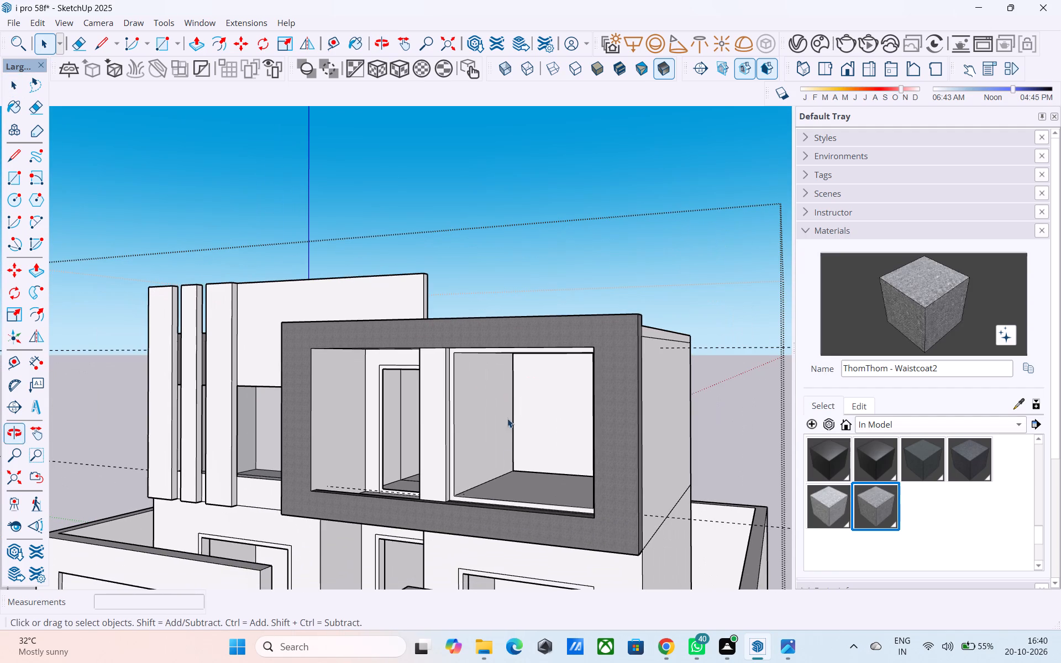
scroll(506, 454, down, 1)
middle_drag(505, 455, 486, 462)
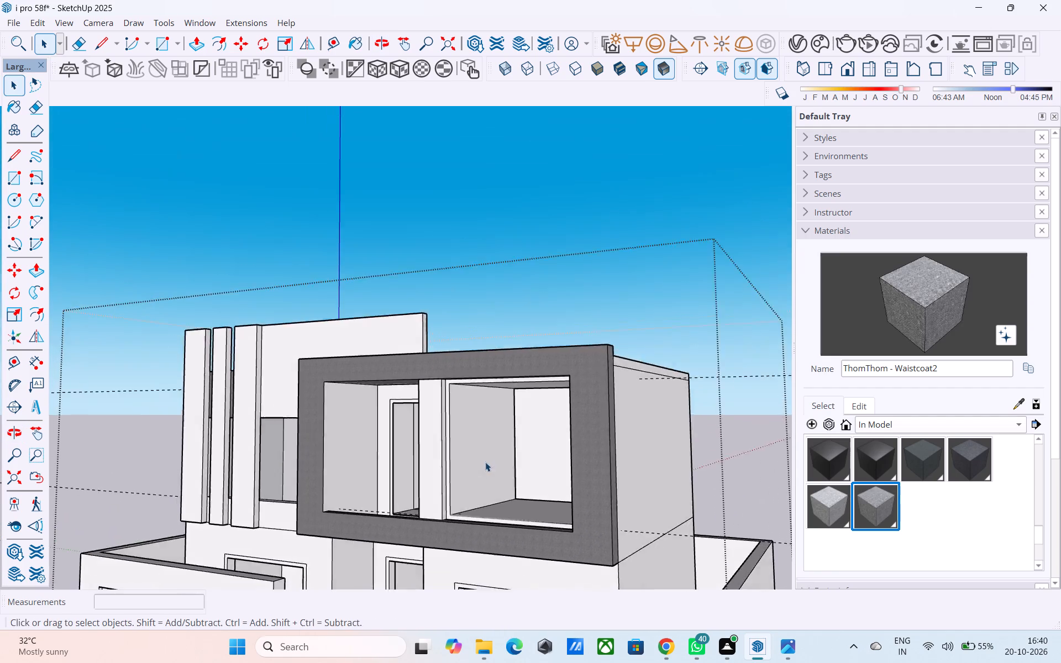
scroll(484, 461, up, 8)
middle_drag(440, 391, 472, 435)
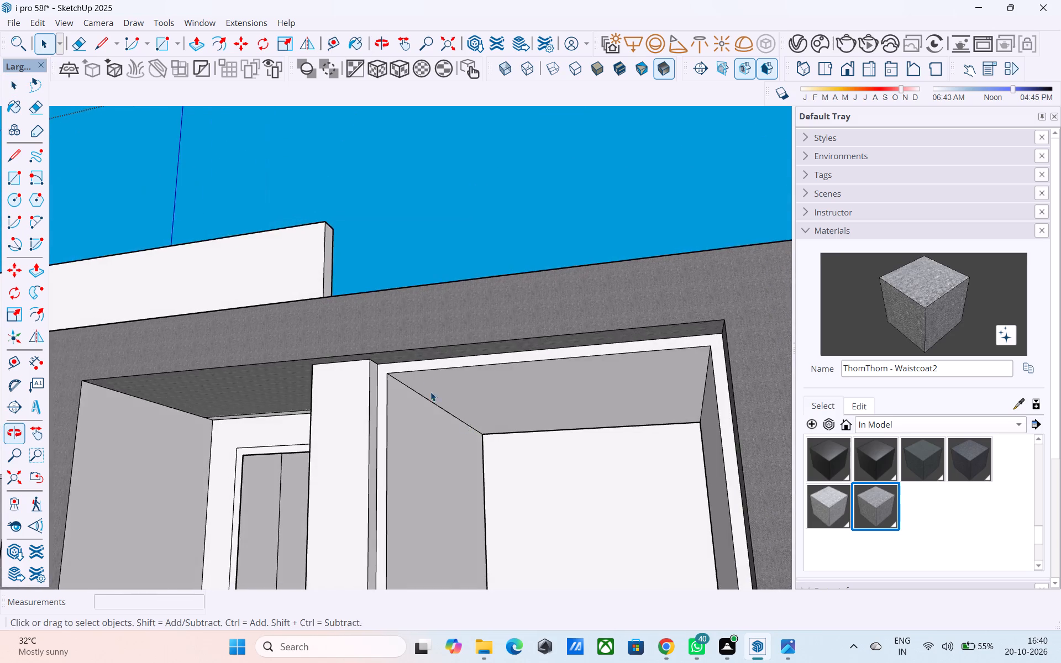
scroll(426, 377, down, 6)
shift+middle_drag(418, 377, 378, 388)
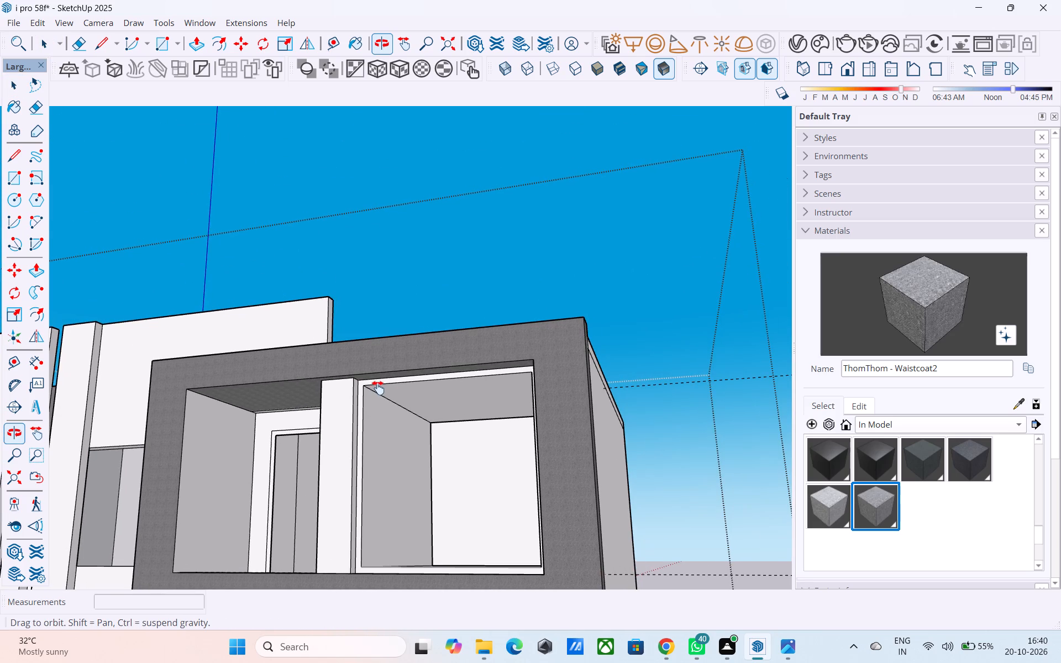
shift+middle_drag(378, 388, 324, 397)
scroll(324, 397, up, 5)
scroll(317, 402, down, 3)
shift+middle_drag(317, 402, 250, 356)
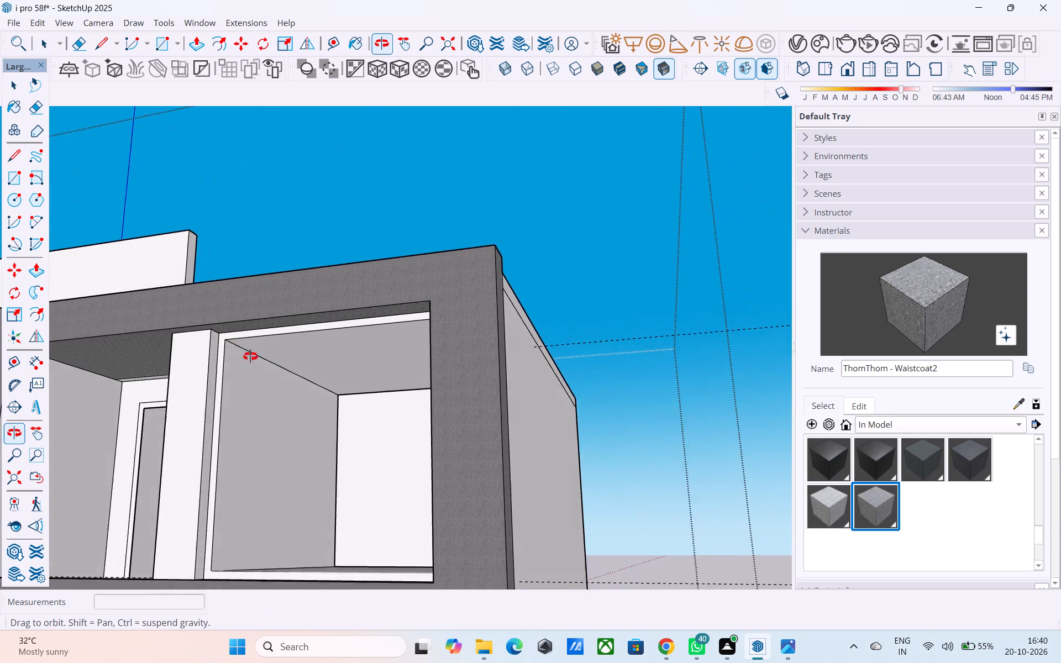
shift+middle_drag(250, 356, 330, 360)
scroll(330, 360, down, 2)
shift+middle_drag(330, 360, 349, 435)
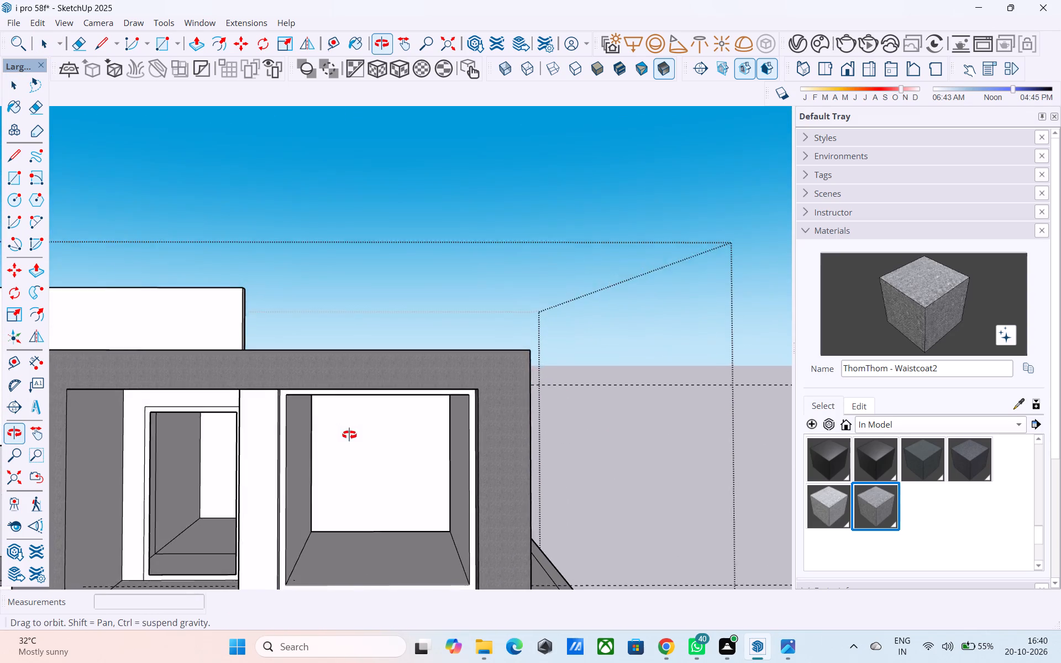
Look over the whole house front and browse the materials already in the model.
shift+middle_drag(349, 435, 350, 438)
scroll(351, 410, down, 9)
shift+middle_drag(362, 433, 386, 407)
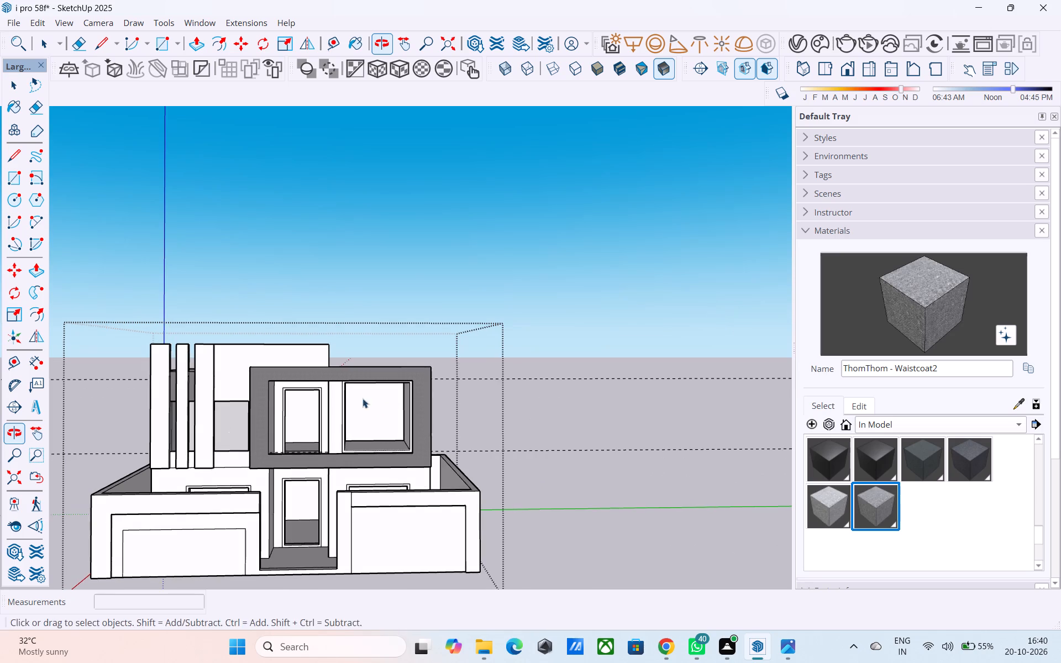
scroll(360, 399, down, 2)
shift+middle_drag(358, 401, 356, 388)
click(812, 404)
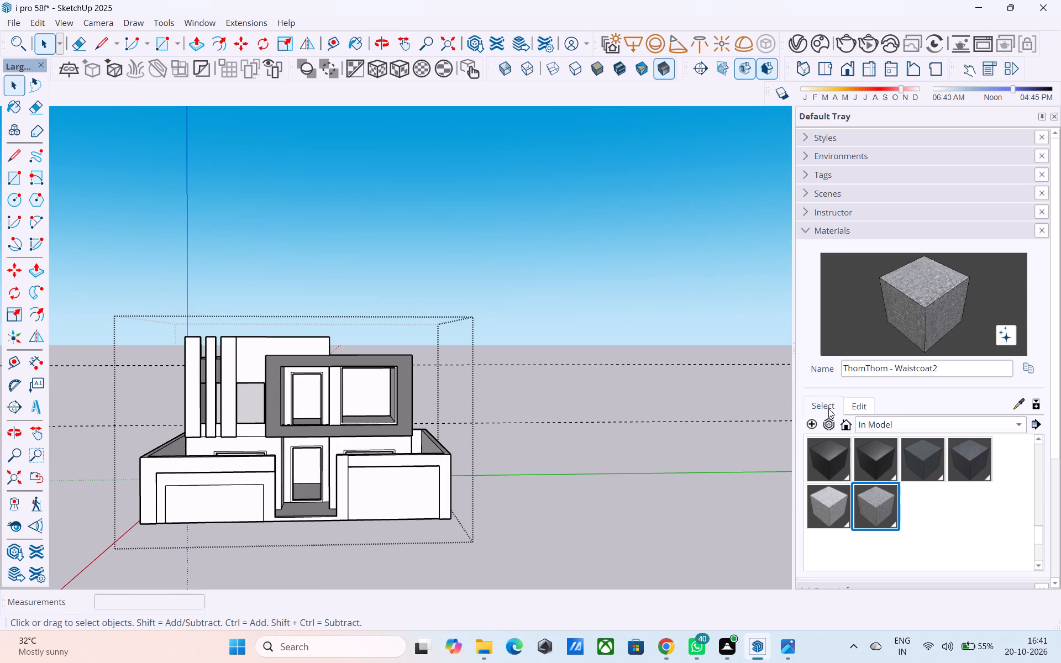
click(868, 408)
click(825, 409)
click(875, 428)
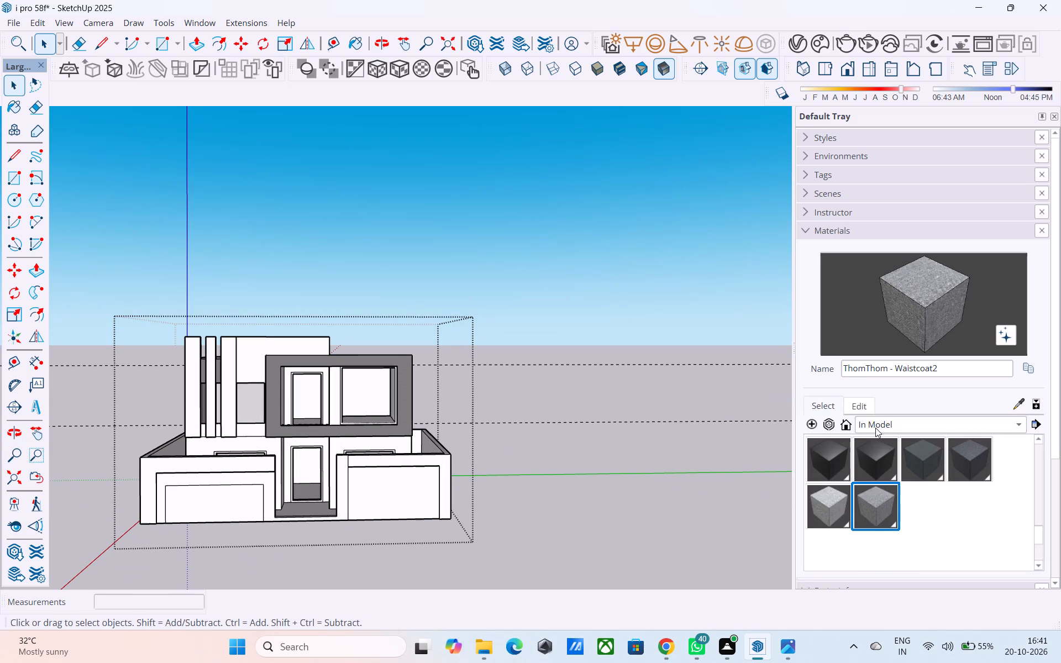
click(872, 419)
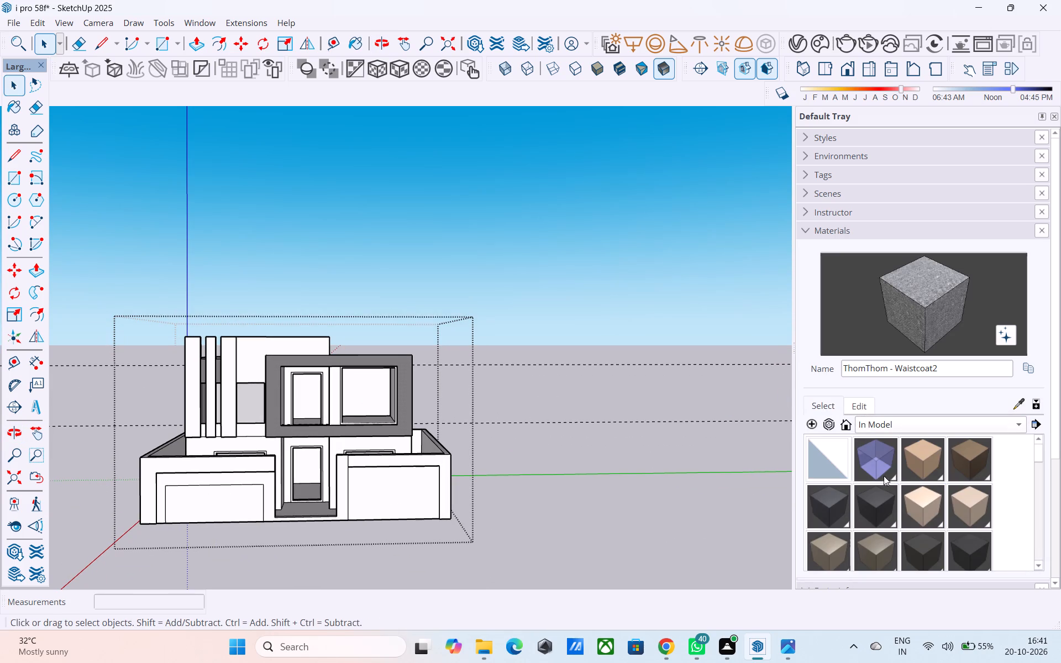
scroll(904, 520, down, 6)
scroll(900, 518, up, 7)
Import the porta+4 door model from the Downloads folder.
click(10, 24)
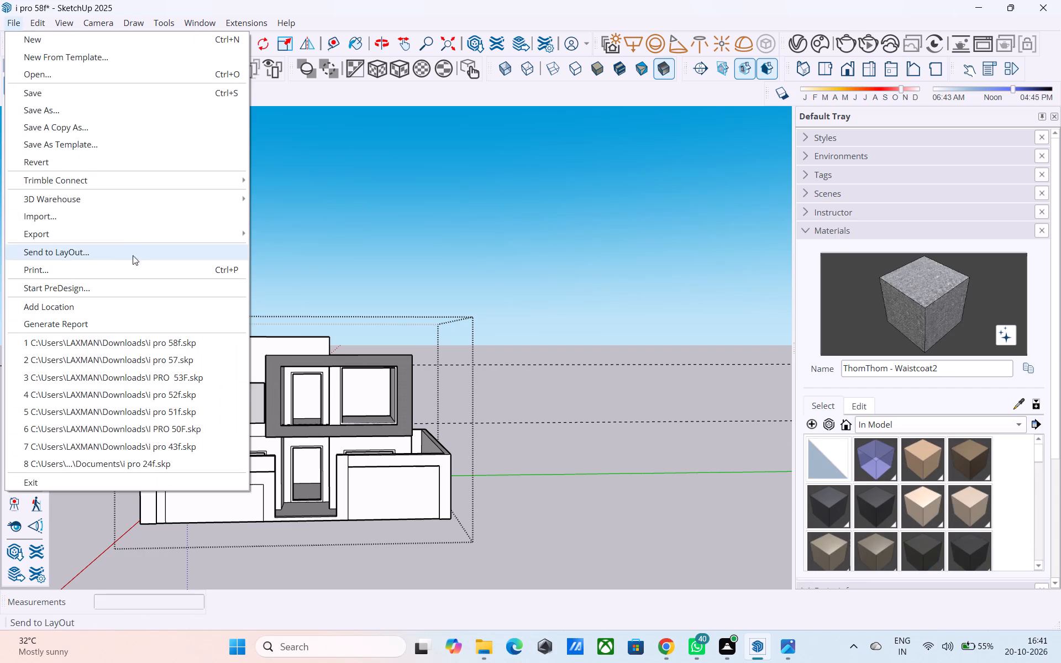
click(116, 222)
scroll(233, 277, down, 4)
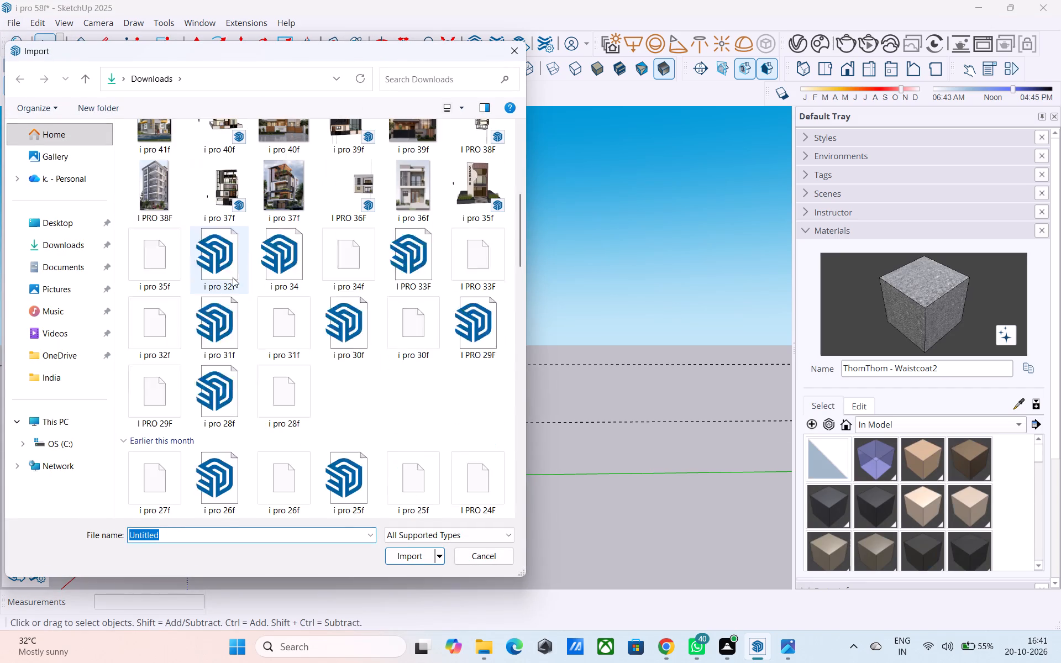
scroll(235, 267, down, 4)
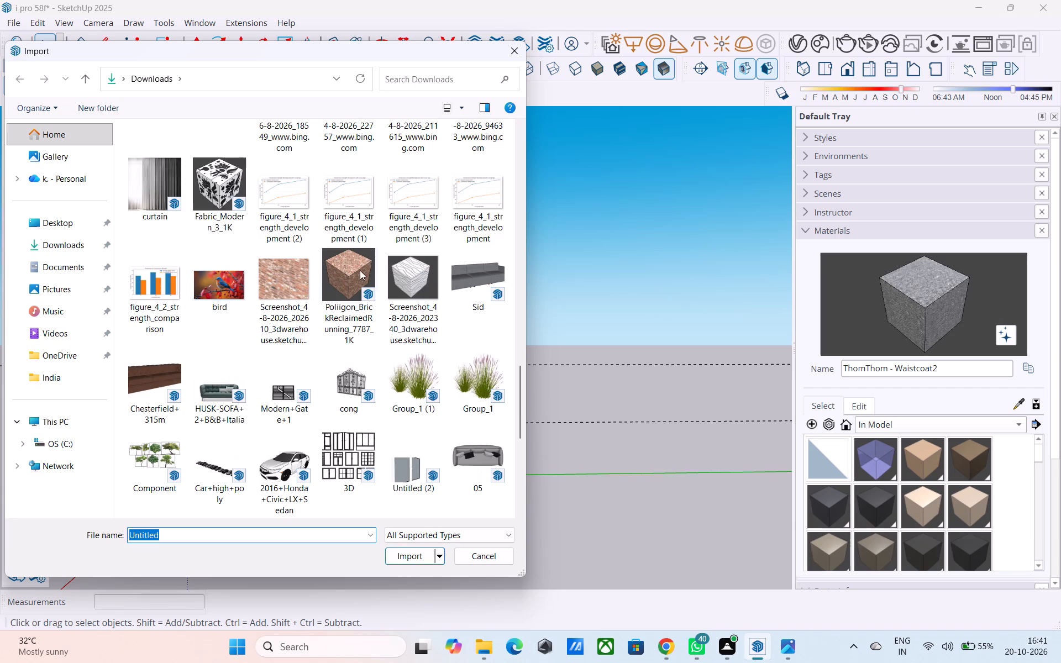
scroll(360, 270, up, 6)
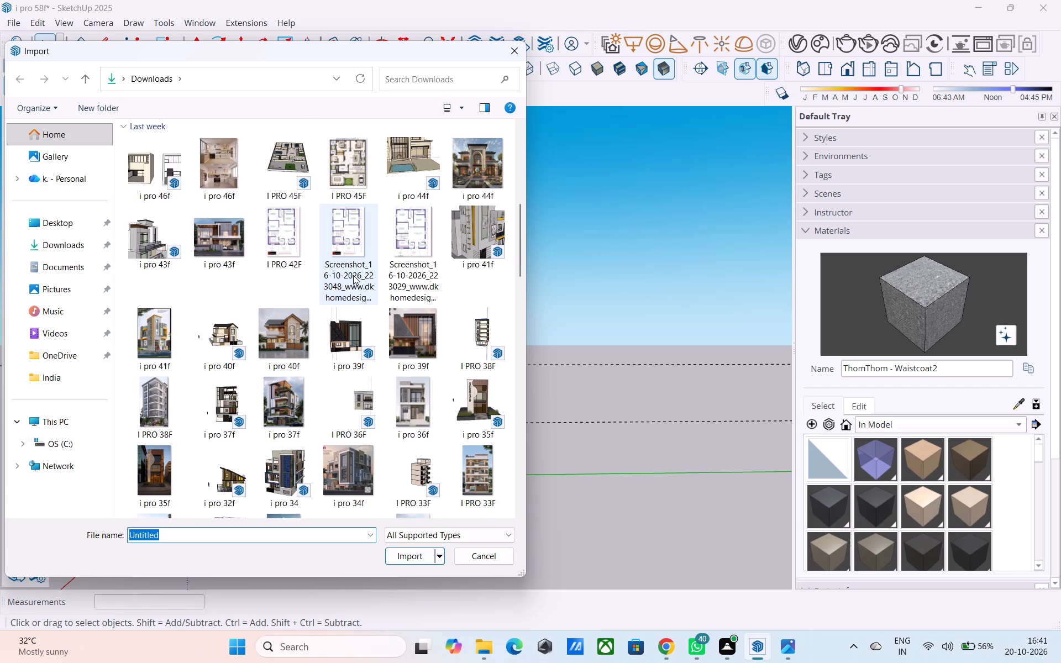
scroll(346, 276, up, 1)
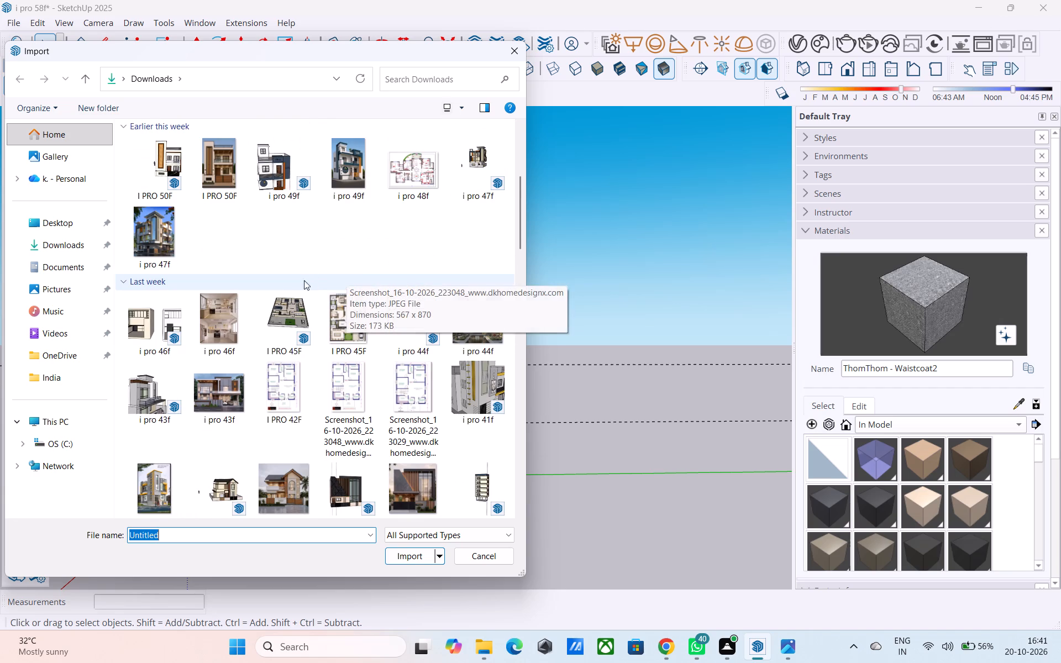
scroll(283, 302, up, 1)
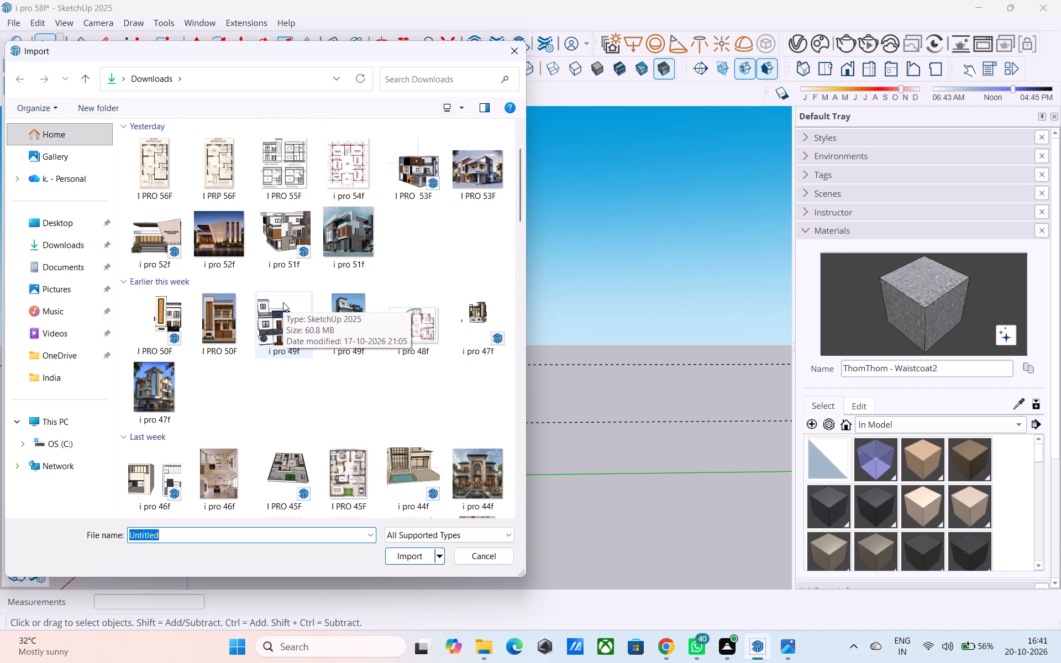
scroll(283, 302, down, 5)
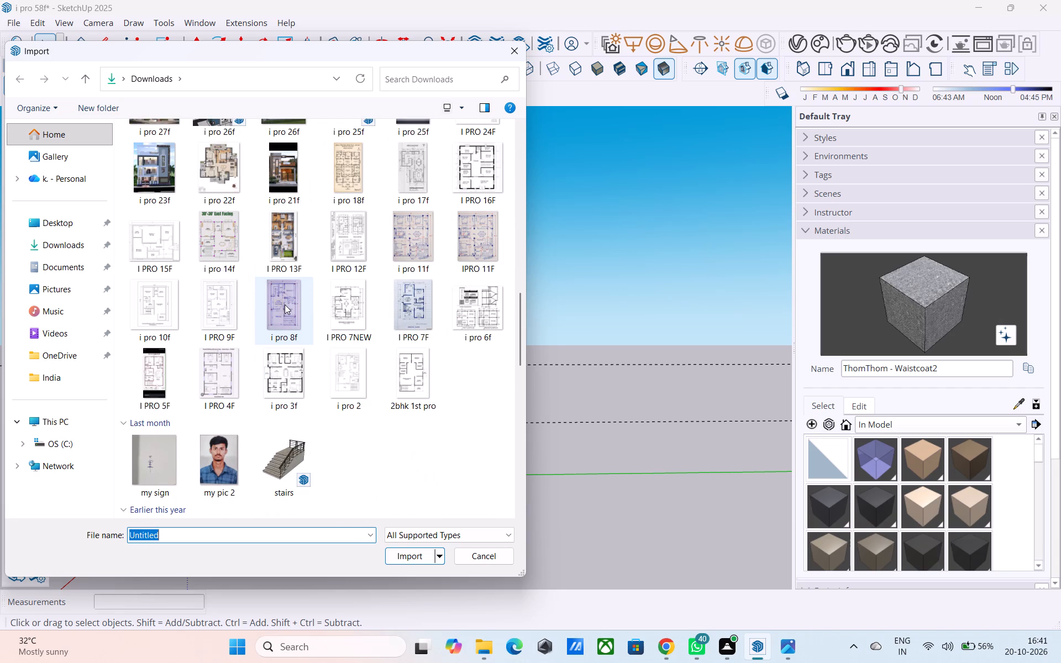
scroll(285, 304, down, 3)
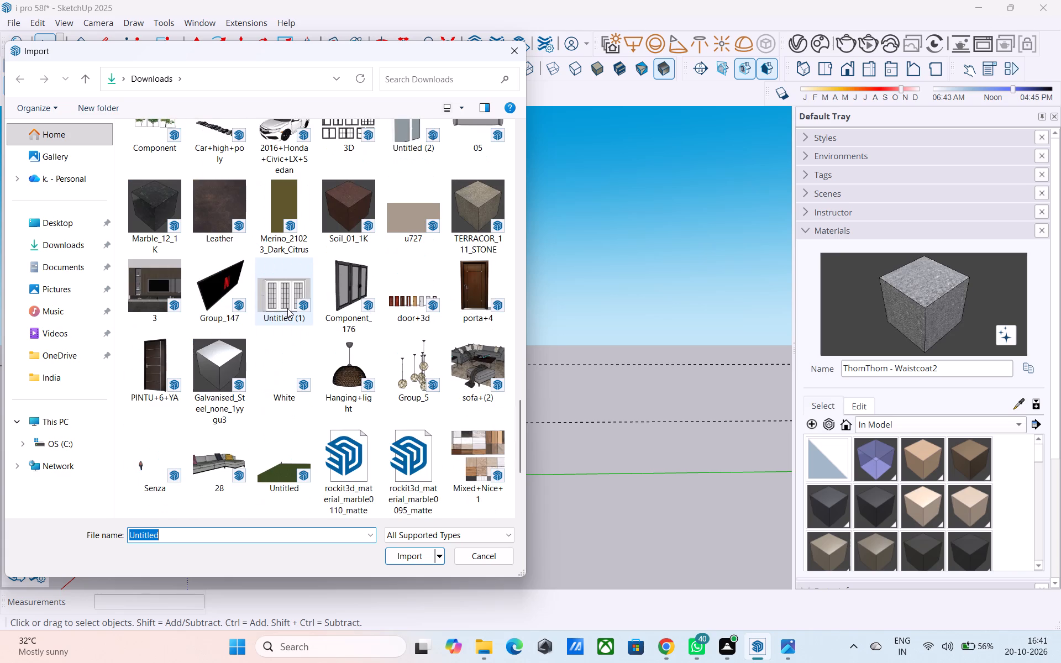
click(461, 288)
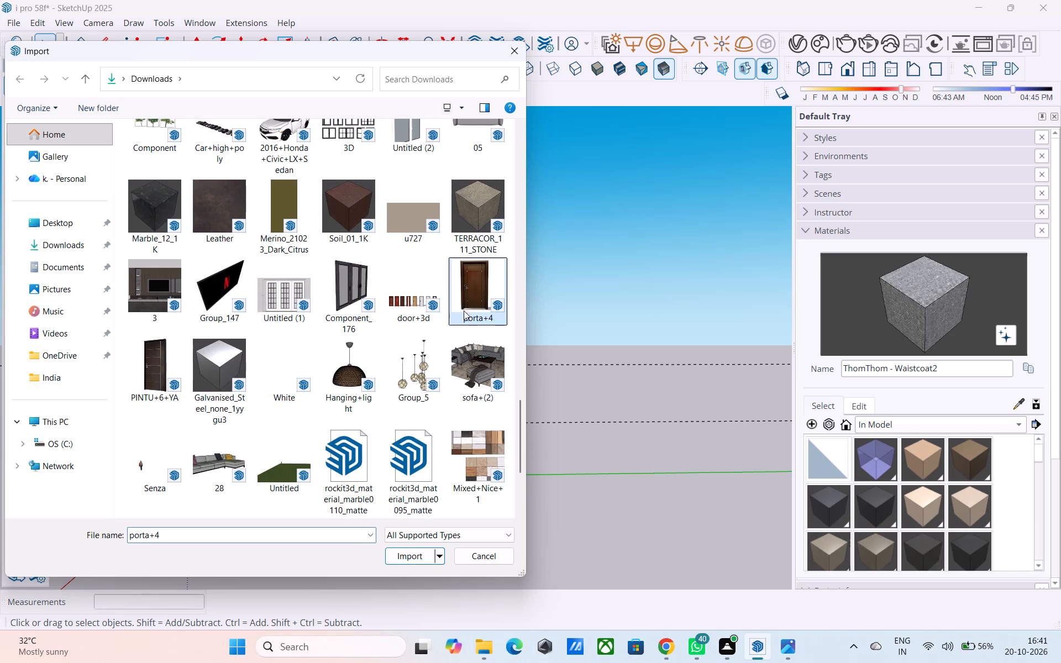
click(418, 554)
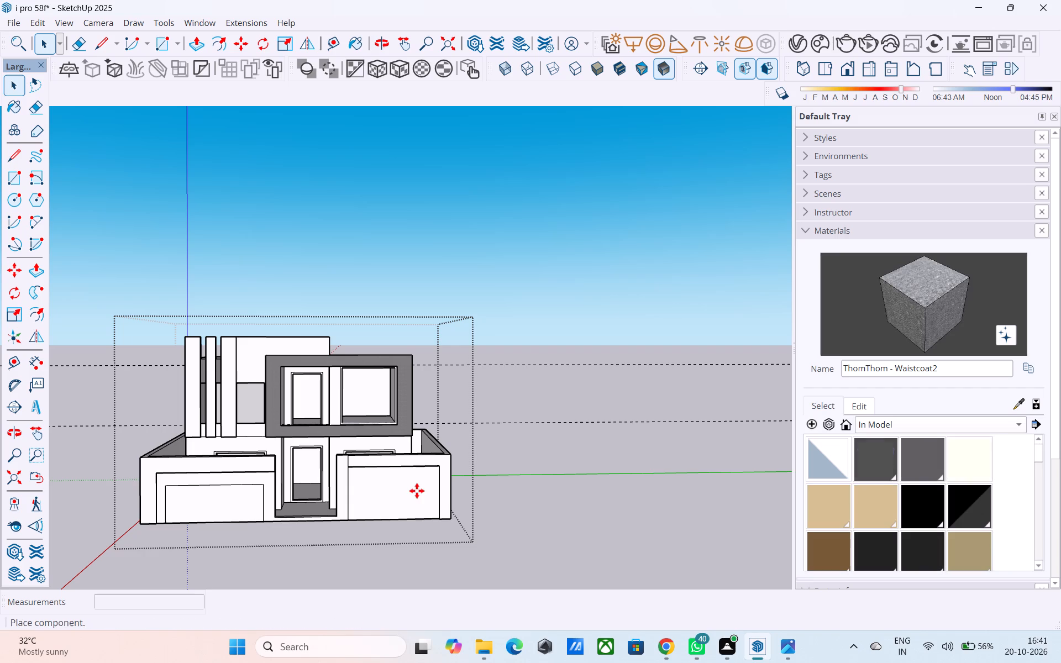
Place the imported door on the open ground beside the front boundary wall, outside the house.
scroll(416, 450, down, 8)
middle_drag(448, 469, 528, 594)
scroll(528, 594, up, 7)
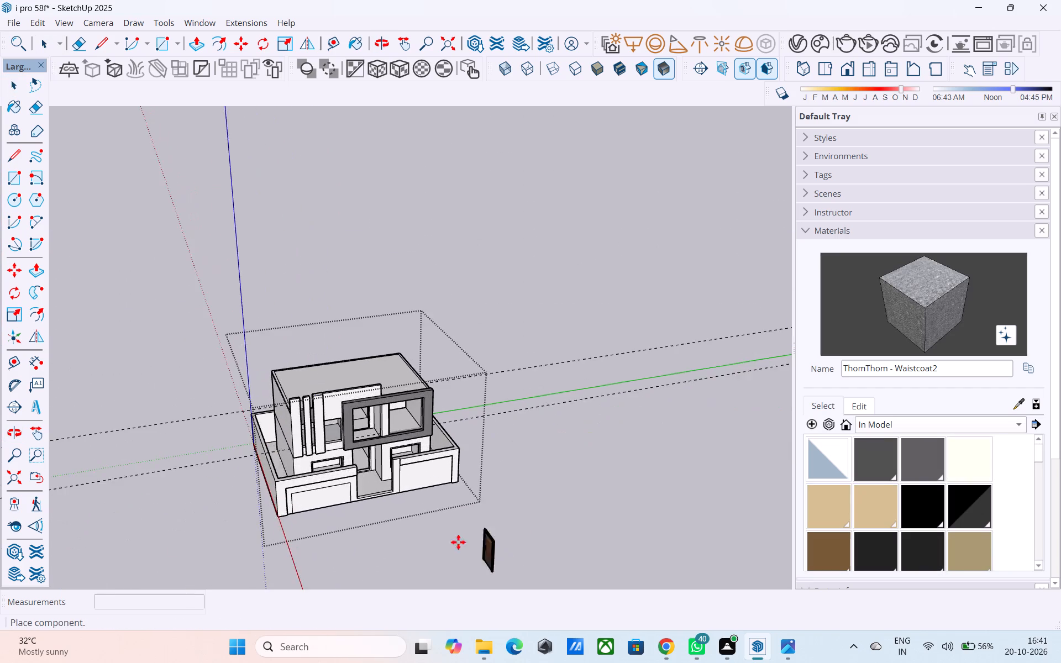
scroll(458, 542, up, 12)
scroll(499, 467, up, 4)
click(499, 467)
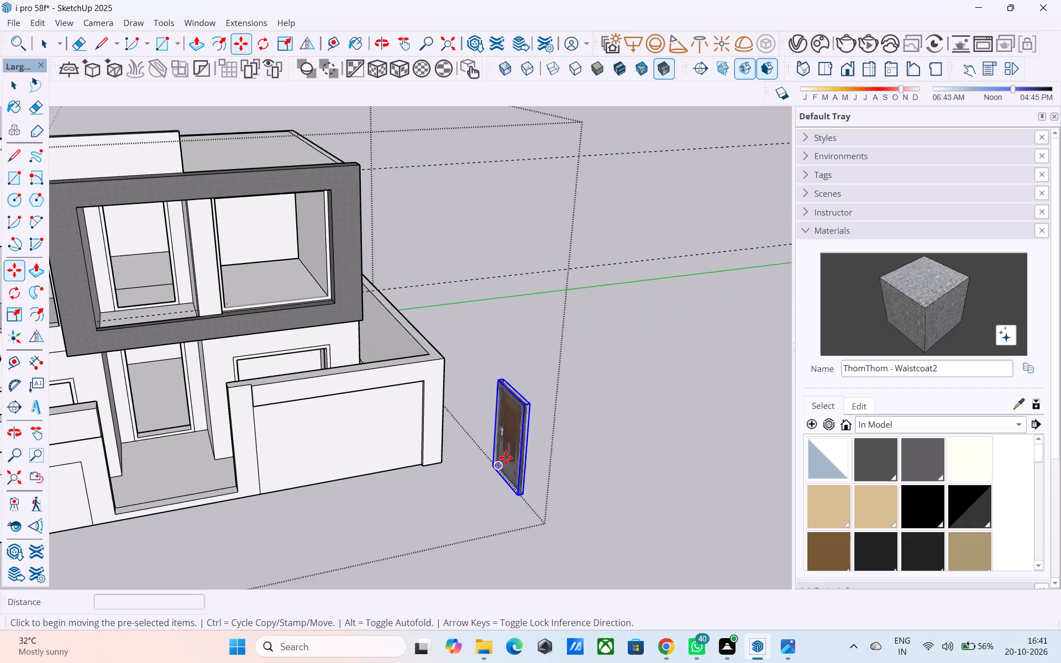
Examine the placed door up close and compare it with the front facade's door openings.
scroll(572, 377, down, 5)
middle_drag(572, 382, 643, 226)
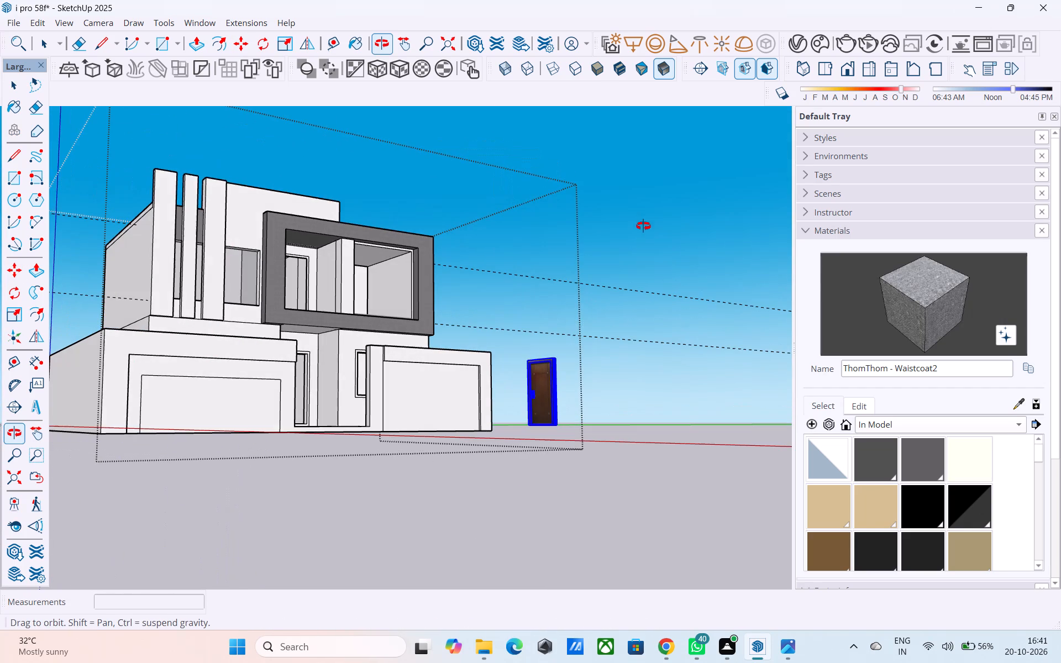
middle_drag(643, 226, 643, 227)
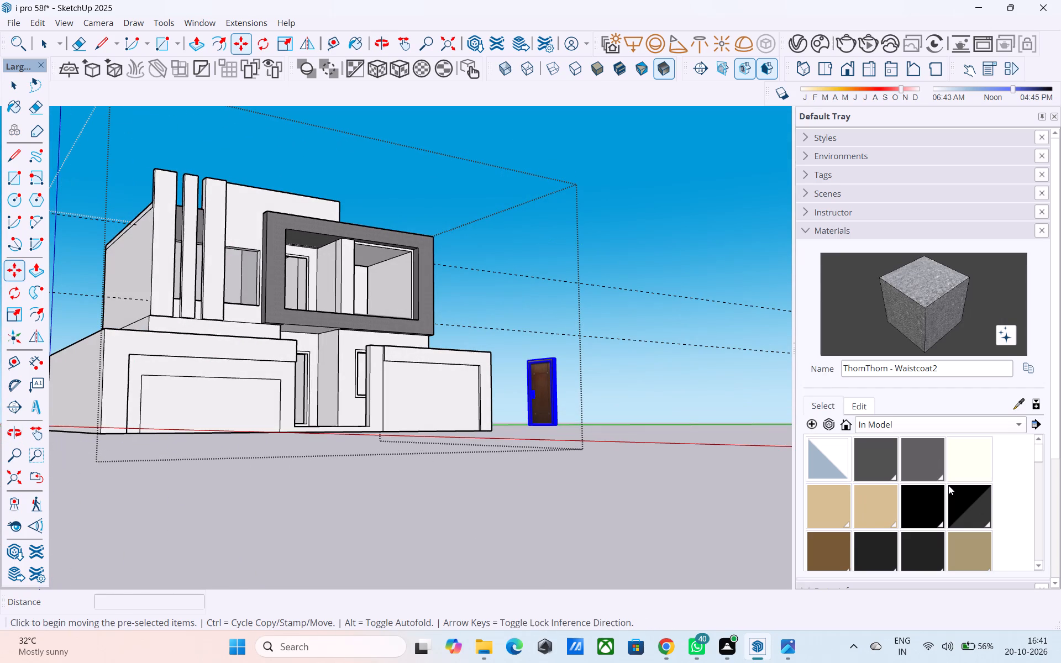
scroll(561, 414, up, 19)
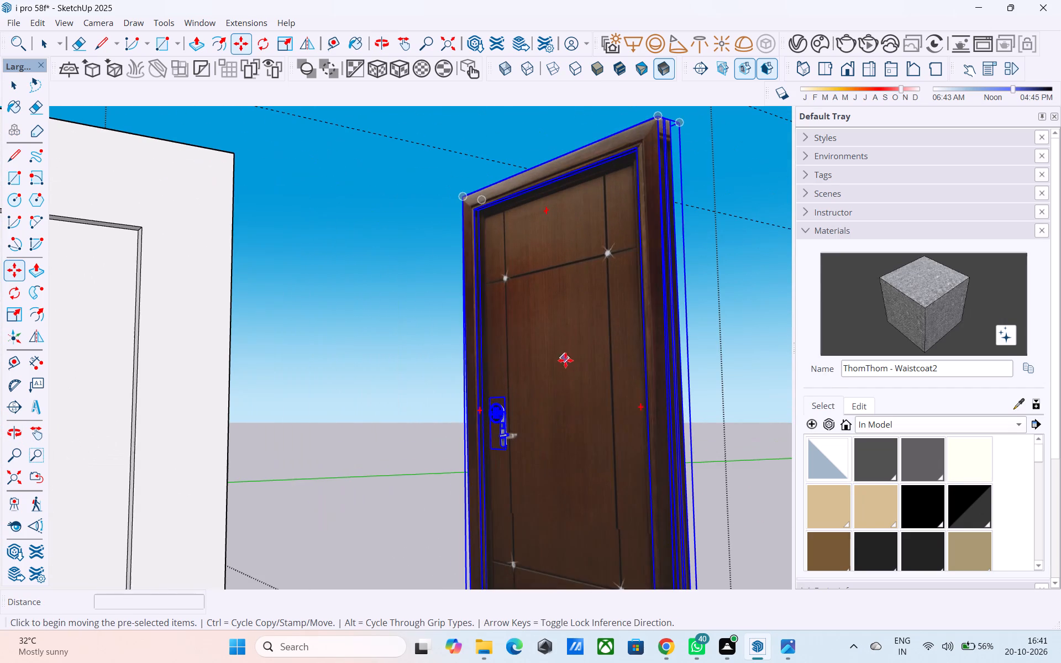
scroll(565, 360, up, 1)
scroll(567, 360, down, 3)
scroll(589, 457, down, 5)
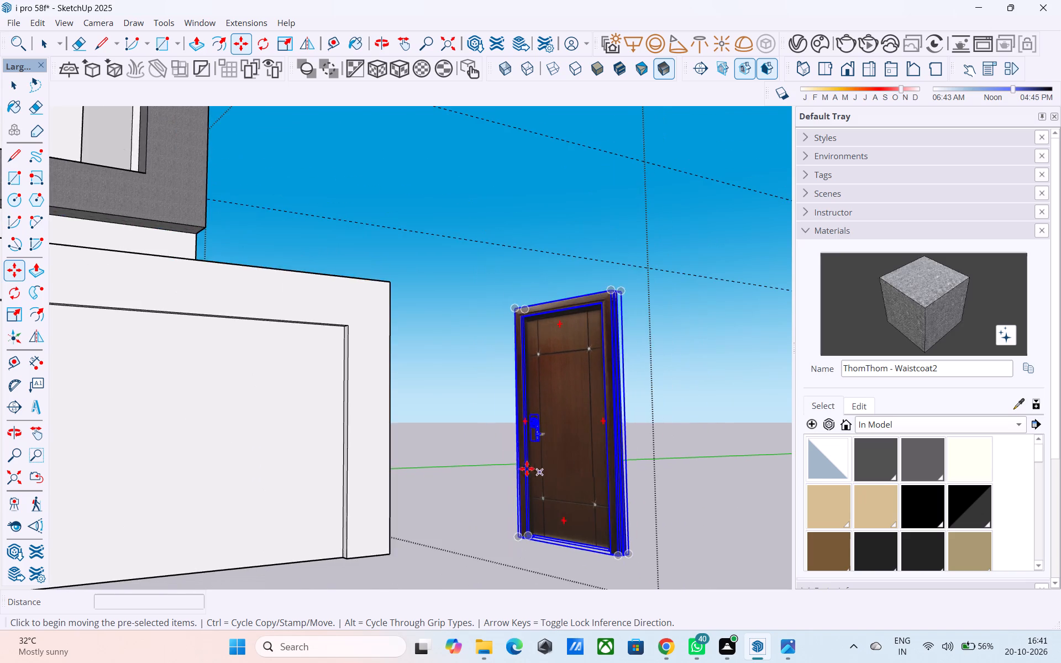
scroll(507, 453, down, 4)
scroll(583, 458, down, 4)
middle_drag(617, 462, 600, 485)
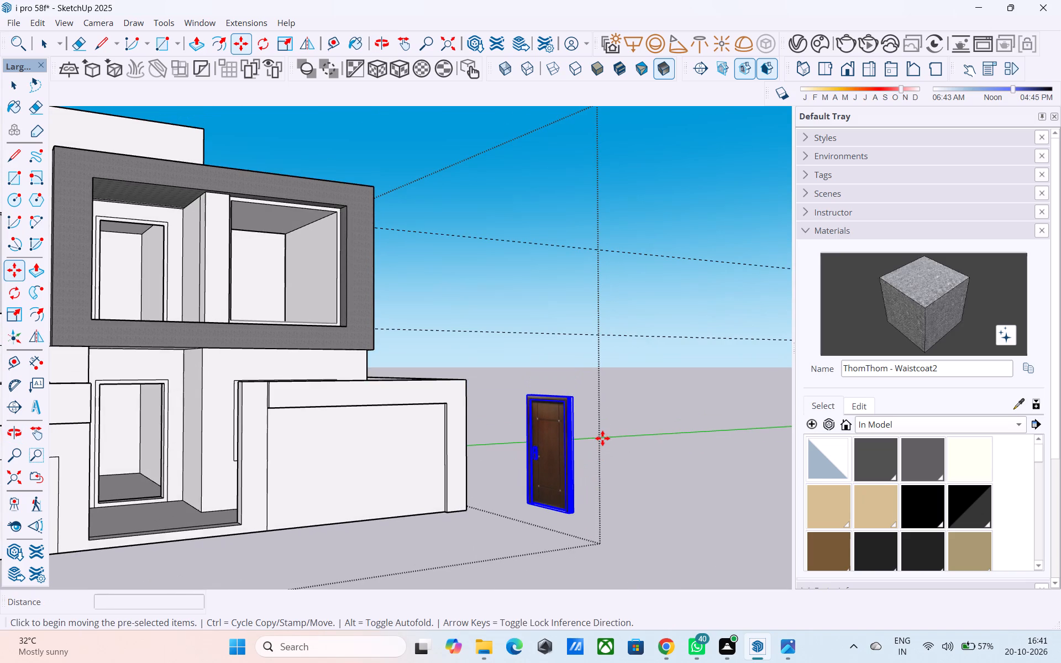
middle_drag(602, 438, 586, 440)
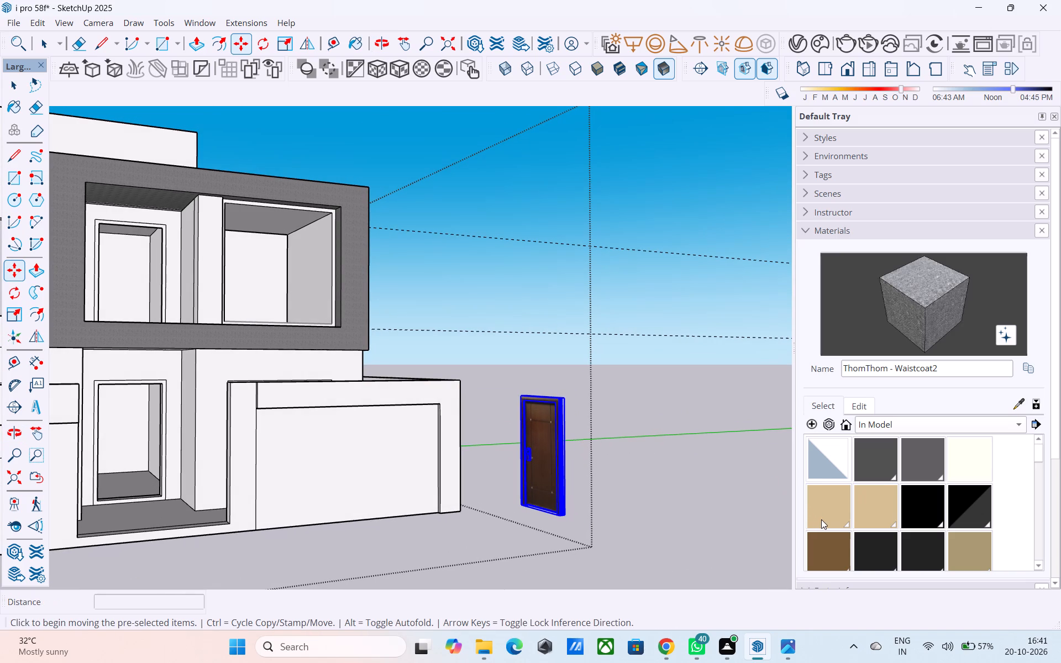
Paint the upper-floor door recess's back wall and the side wall nearest the fins with <Beige>1.
click(821, 519)
scroll(432, 299, down, 5)
middle_drag(460, 322, 289, 357)
scroll(223, 287, up, 4)
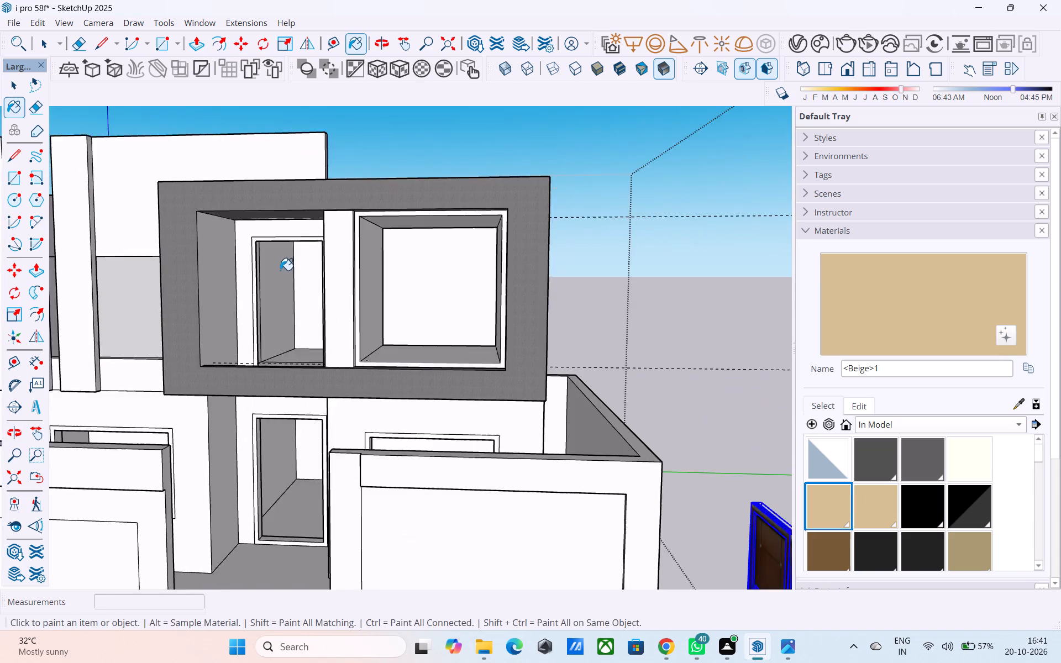
scroll(280, 270, up, 7)
middle_drag(270, 275, 296, 256)
click(250, 263)
click(183, 233)
scroll(210, 236, down, 6)
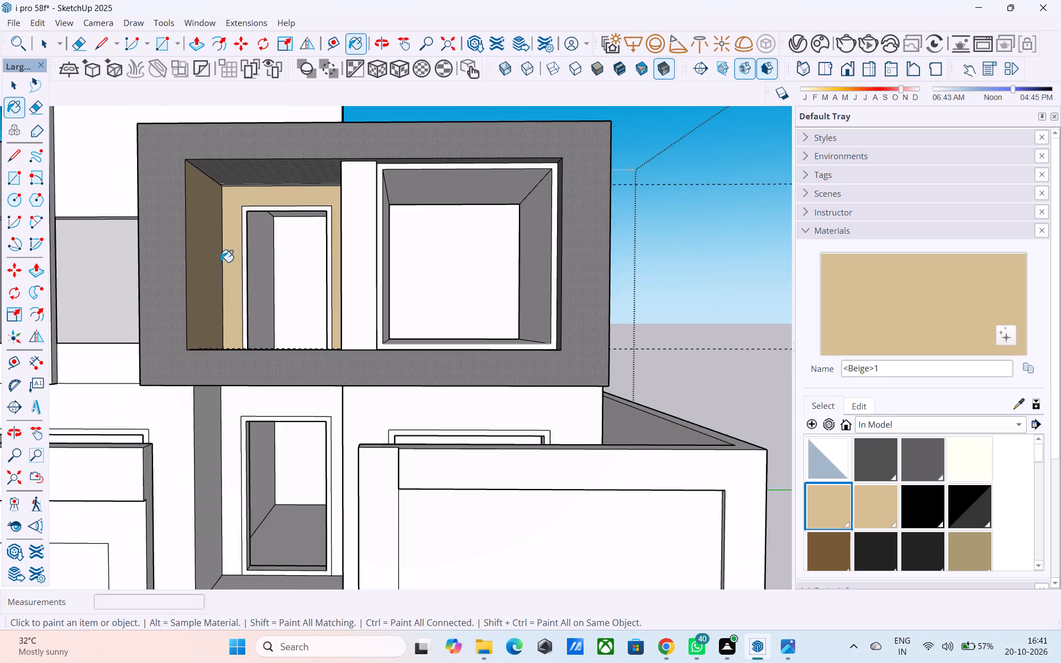
Paint the upper recess's opposite side wall, its ceiling and the adjoining side of the pillar with <Beige>1.
middle_drag(244, 267, 346, 236)
scroll(360, 196, up, 5)
scroll(408, 157, down, 5)
click(470, 219)
scroll(412, 249, down, 2)
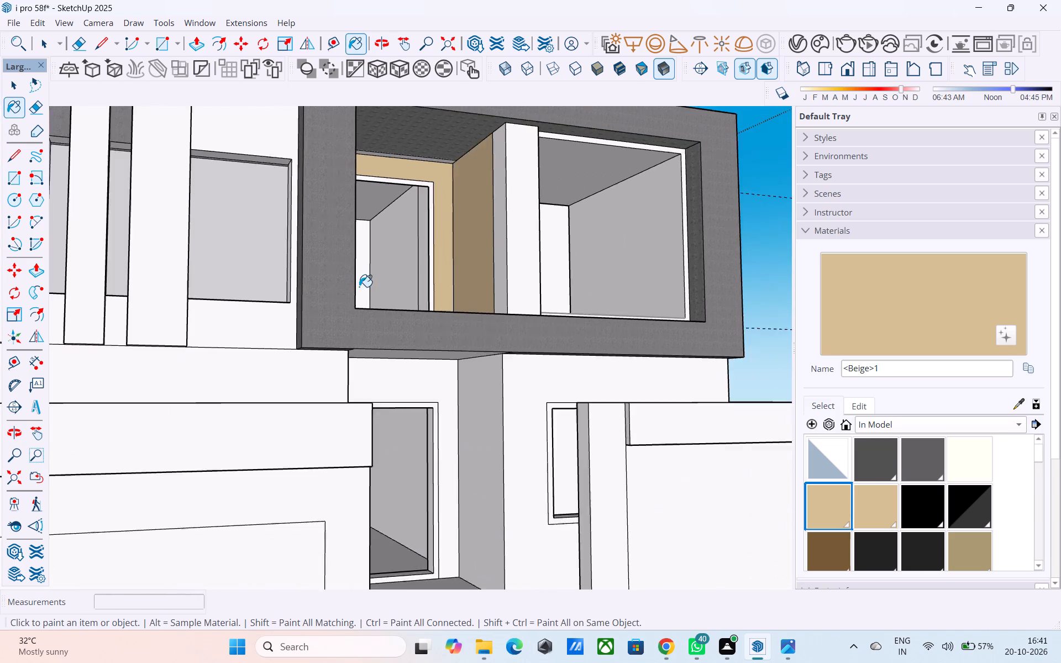
scroll(359, 287, down, 2)
scroll(435, 198, up, 1)
click(428, 179)
scroll(218, 303, down, 5)
middle_drag(372, 288, 422, 300)
scroll(412, 283, up, 4)
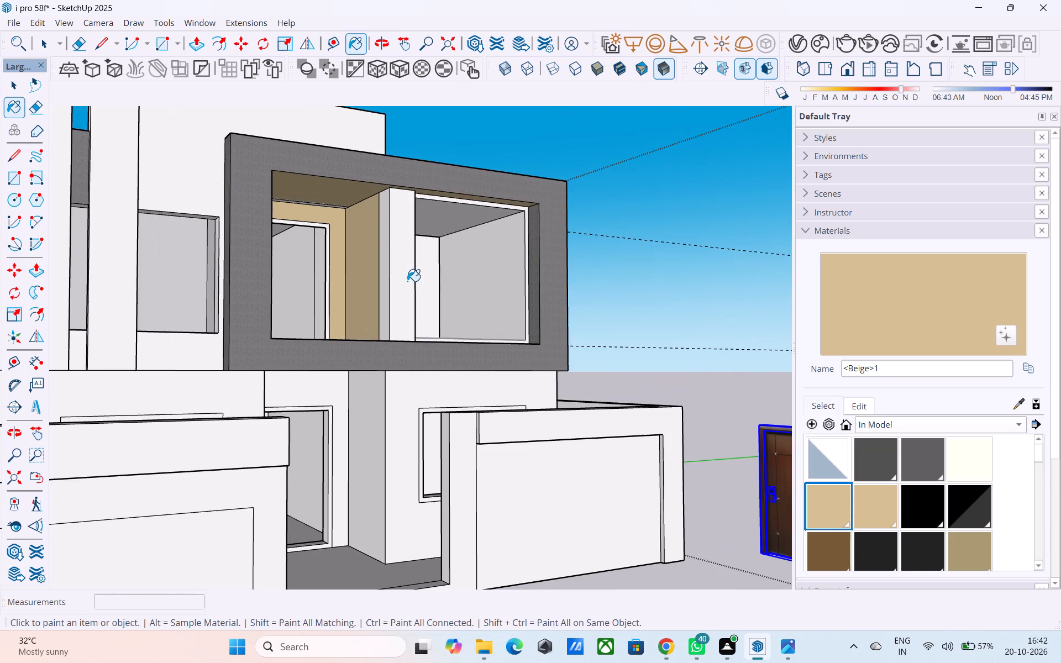
middle_drag(404, 282, 433, 281)
scroll(427, 279, up, 3)
click(407, 267)
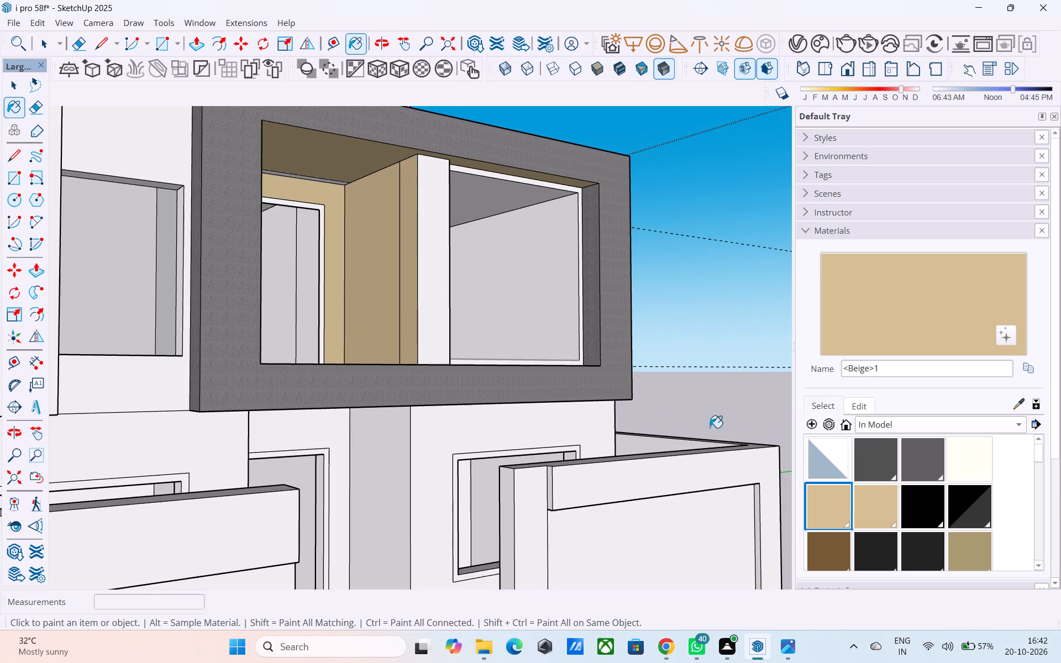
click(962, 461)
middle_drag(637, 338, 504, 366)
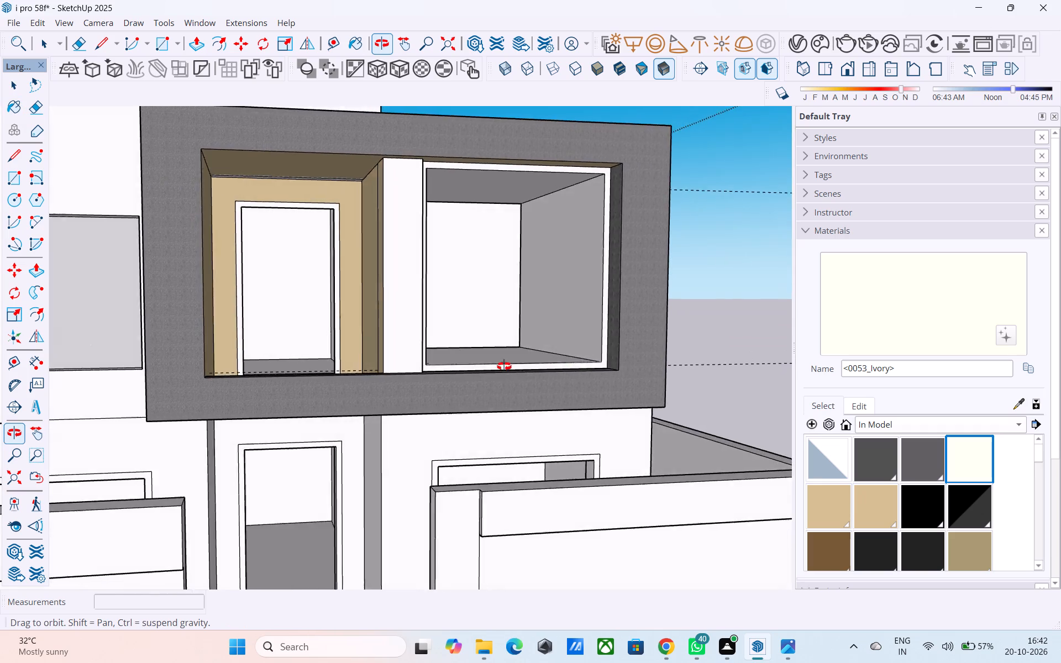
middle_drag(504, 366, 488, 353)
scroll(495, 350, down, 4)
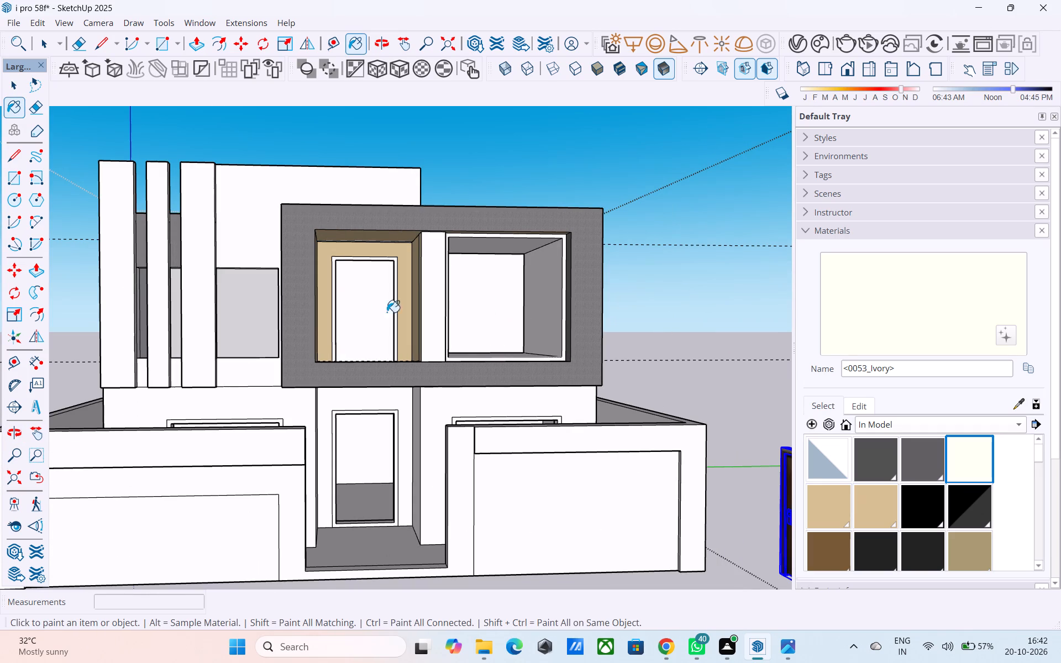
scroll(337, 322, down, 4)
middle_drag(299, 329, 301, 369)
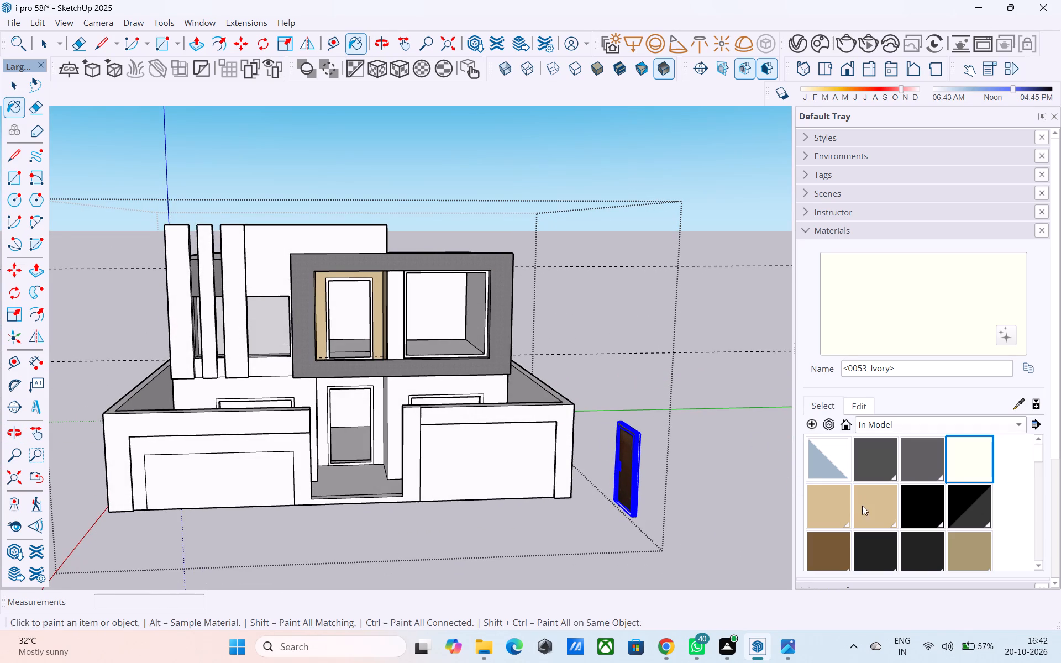
Paint the ground-floor entrance recess's back wall and both side walls with <Beige>2.
click(863, 506)
middle_drag(283, 362, 270, 349)
scroll(291, 383, up, 6)
middle_drag(295, 399, 257, 373)
scroll(162, 352, down, 2)
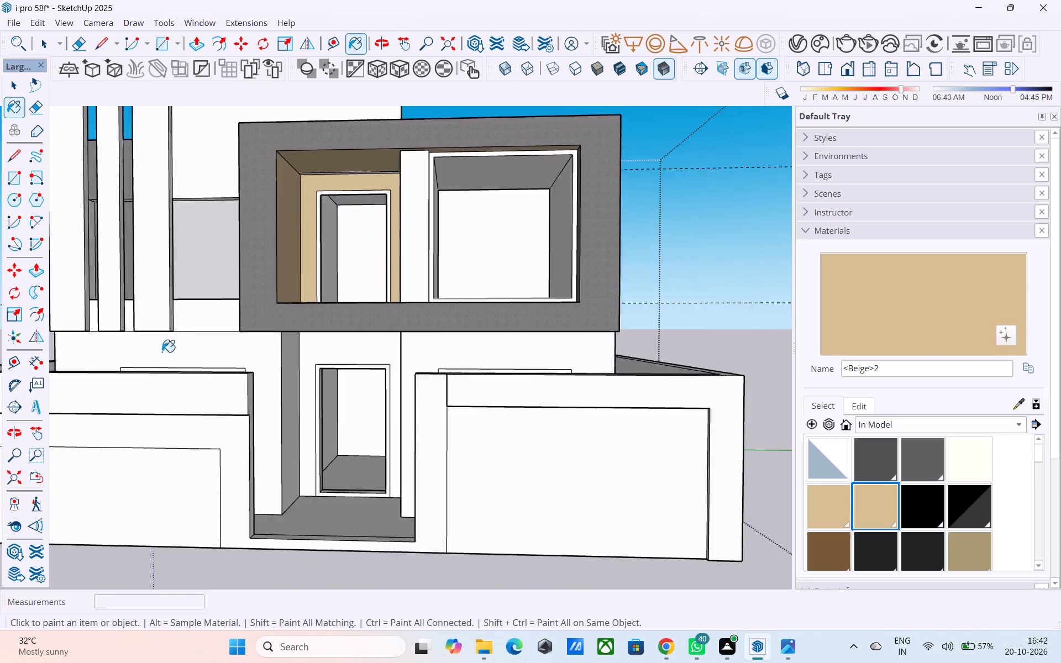
scroll(162, 352, down, 3)
middle_drag(291, 371, 285, 355)
scroll(283, 355, up, 6)
click(259, 356)
click(237, 359)
middle_drag(330, 348, 372, 357)
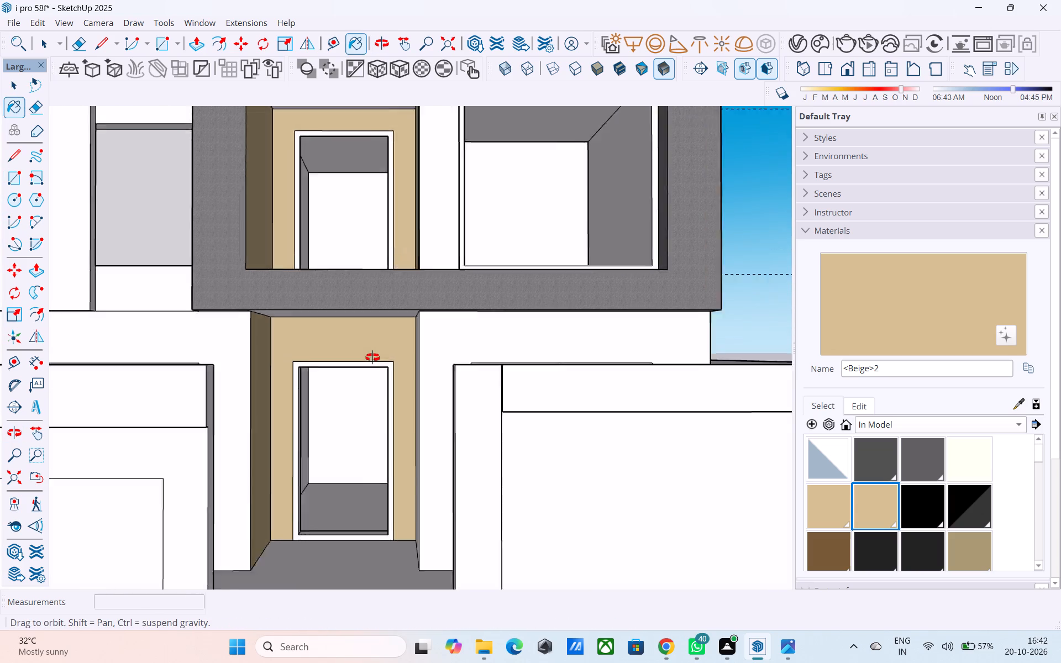
middle_drag(372, 357, 439, 352)
click(501, 360)
Paint the ground-floor entrance recess's back wall and both side walls, plus one upper recess side wall, with <0053_Ivory>.
click(962, 459)
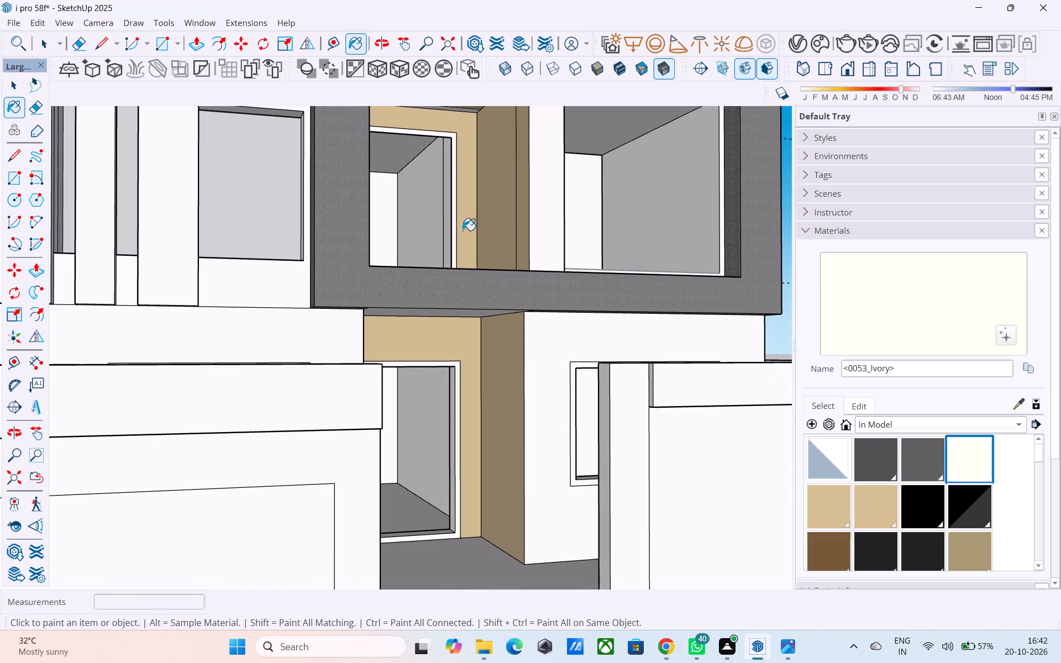
click(483, 231)
click(516, 333)
click(461, 349)
middle_drag(428, 345, 303, 339)
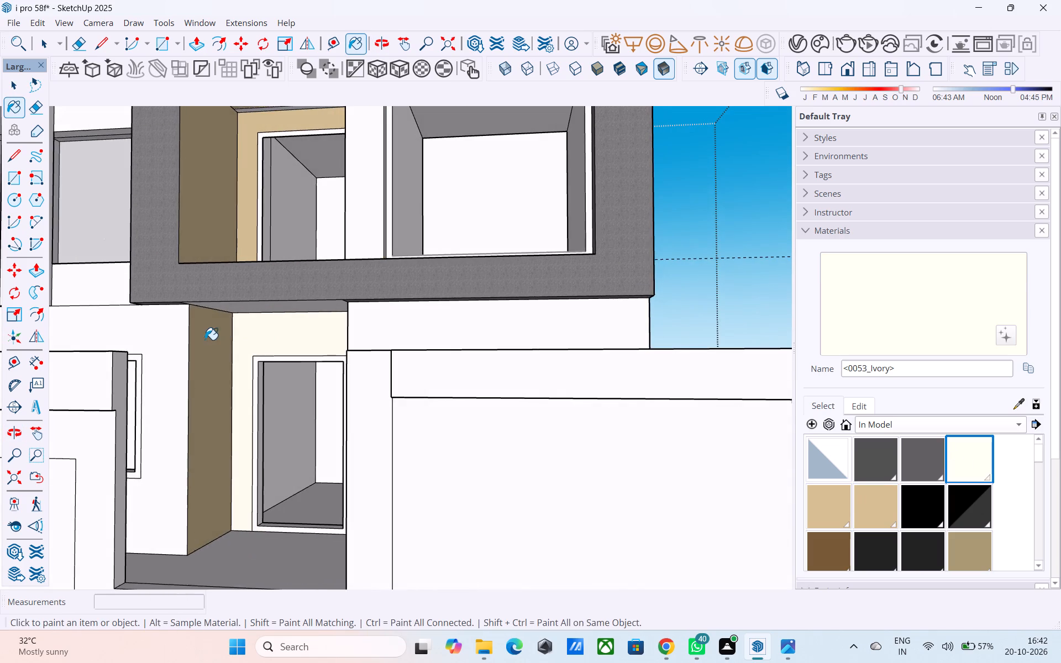
click(205, 340)
Paint the upper recess's remaining side wall, back wall, ceiling with its narrow strip, and the pillar side with <0053_Ivory>.
scroll(207, 325, down, 5)
click(209, 241)
middle_drag(248, 231, 276, 224)
scroll(258, 185, up, 3)
click(252, 186)
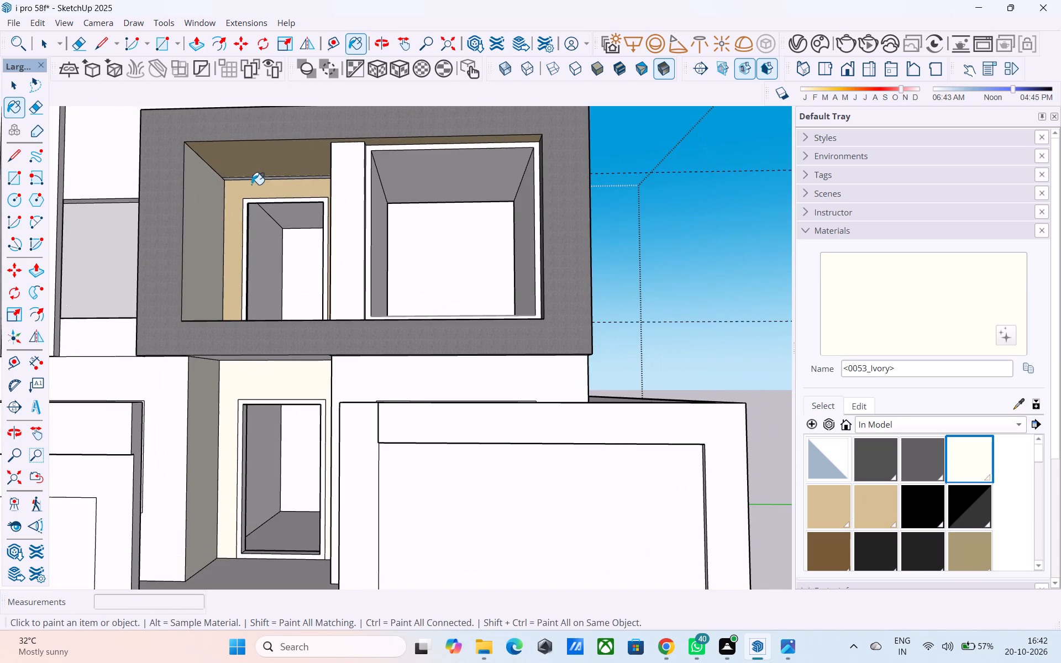
click(250, 172)
scroll(250, 174, up, 12)
click(258, 184)
middle_click(268, 194)
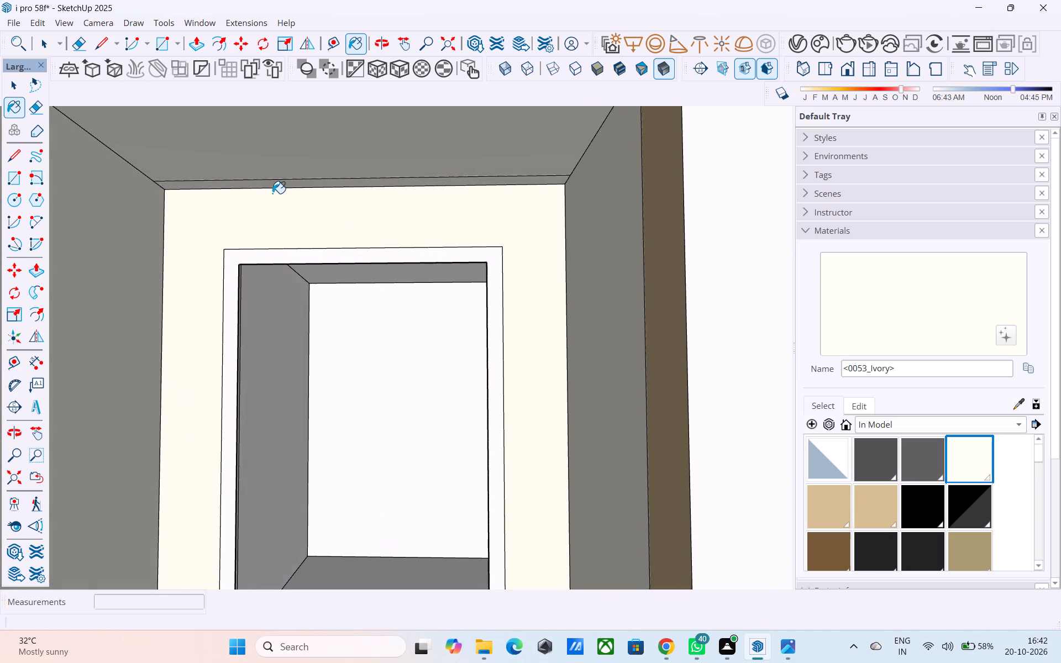
scroll(272, 193, up, 4)
click(273, 187)
scroll(274, 181, down, 14)
middle_drag(324, 222, 505, 269)
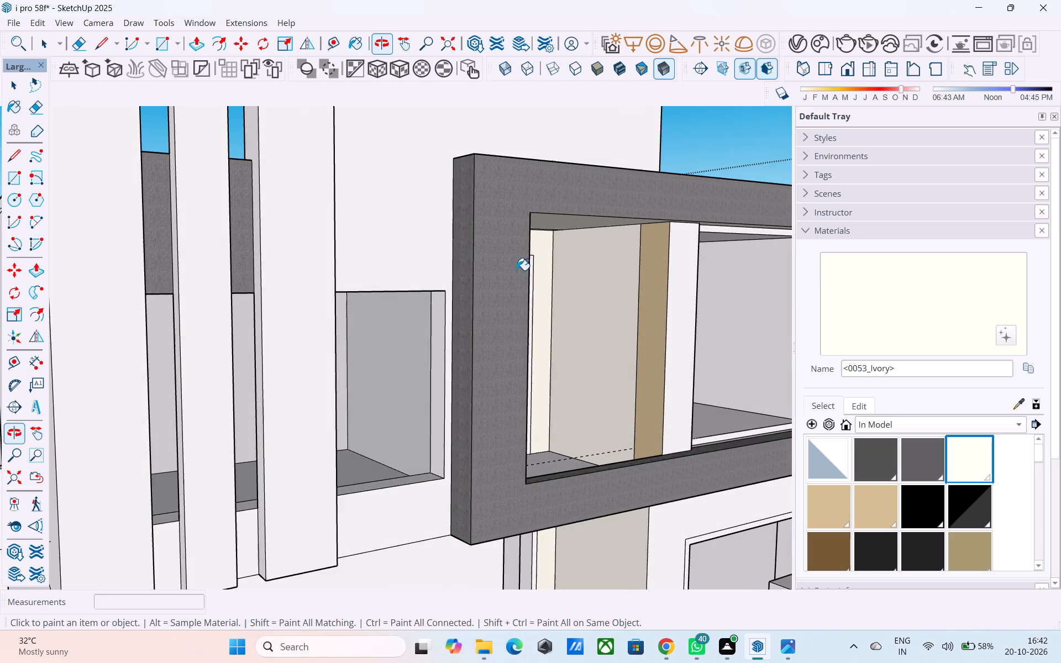
click(639, 276)
Erase the dividing edge between the upper recess's side wall and the pillar, and the extra edge on its ceiling.
key(e)
drag(645, 280, 643, 280)
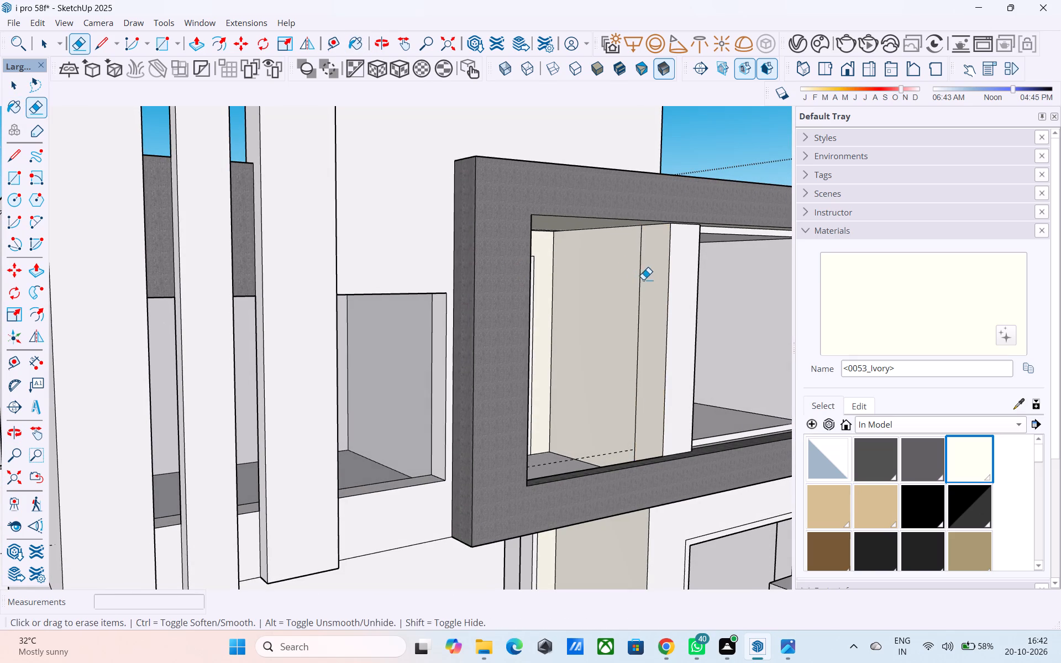
drag(643, 280, 624, 271)
scroll(605, 266, down, 3)
middle_drag(594, 271, 519, 233)
scroll(471, 218, up, 8)
click(442, 186)
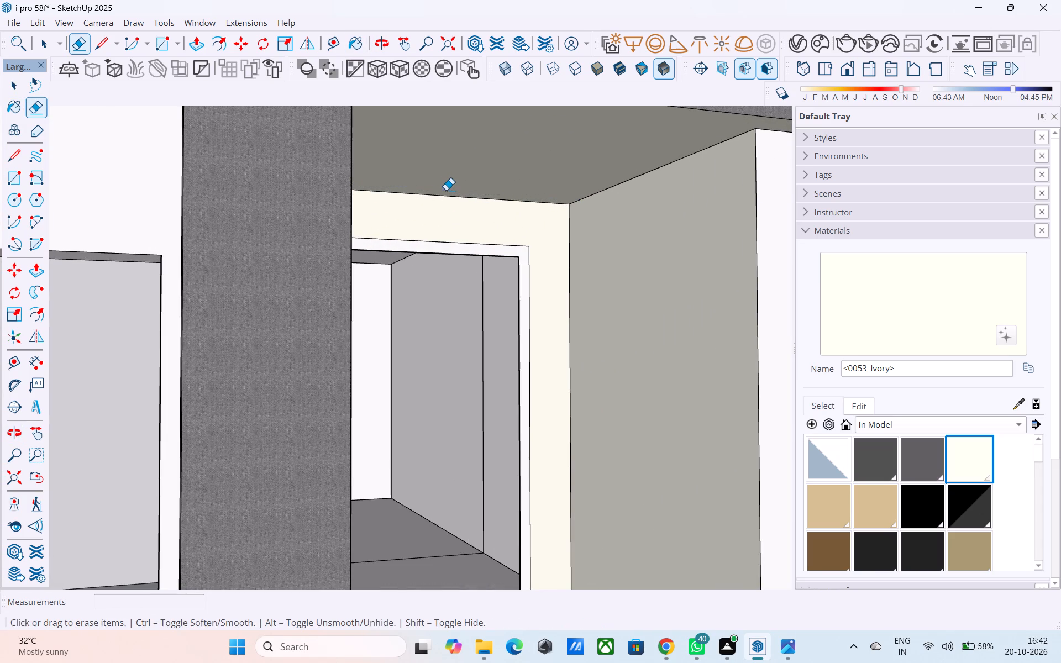
Paint the ground-floor entrance recess's ceiling with <0053_Ivory>.
scroll(437, 186, down, 12)
middle_drag(459, 355, 396, 296)
scroll(396, 298, up, 7)
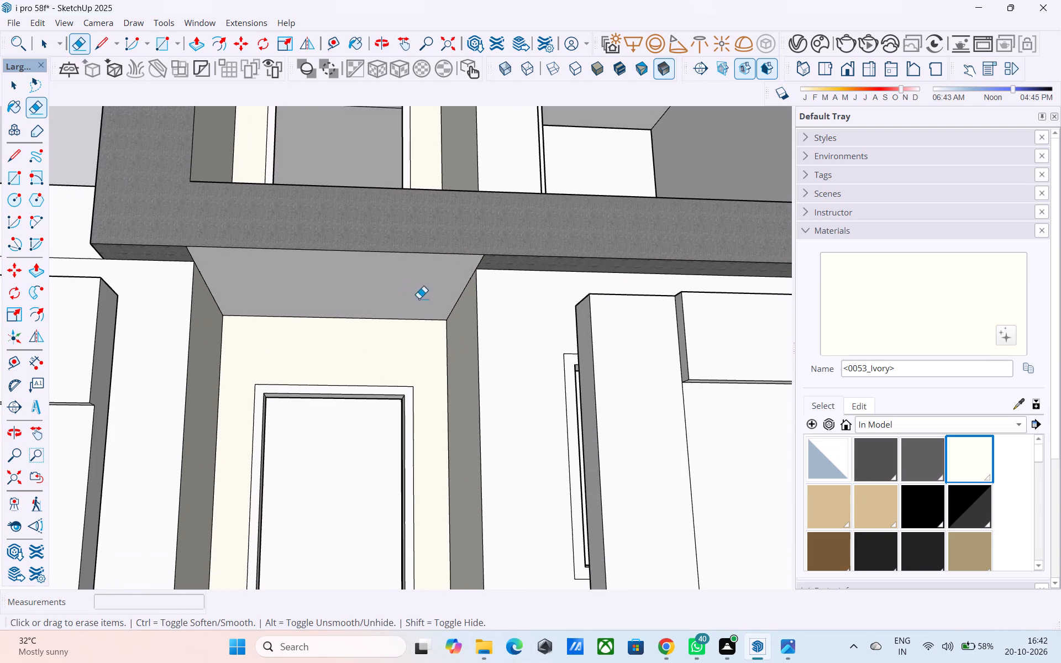
click(834, 347)
click(364, 301)
Examine the repainted door recesses and the whole front facade from several angles.
scroll(324, 319, down, 6)
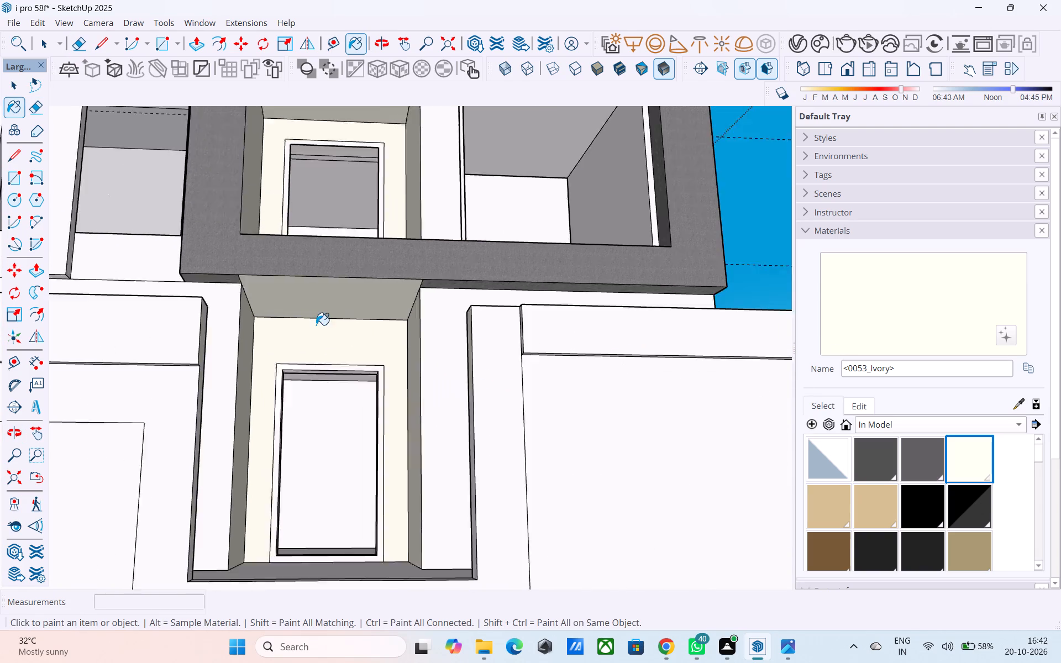
scroll(316, 325, down, 2)
middle_drag(293, 292, 280, 367)
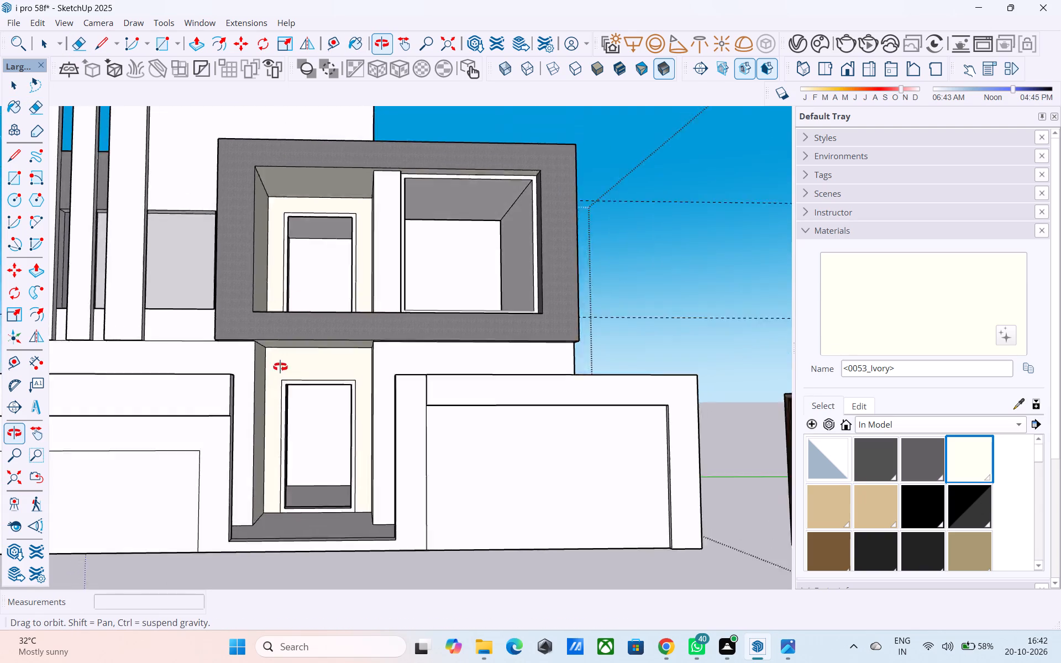
middle_drag(280, 367, 324, 399)
scroll(367, 313, down, 4)
middle_drag(364, 321, 367, 312)
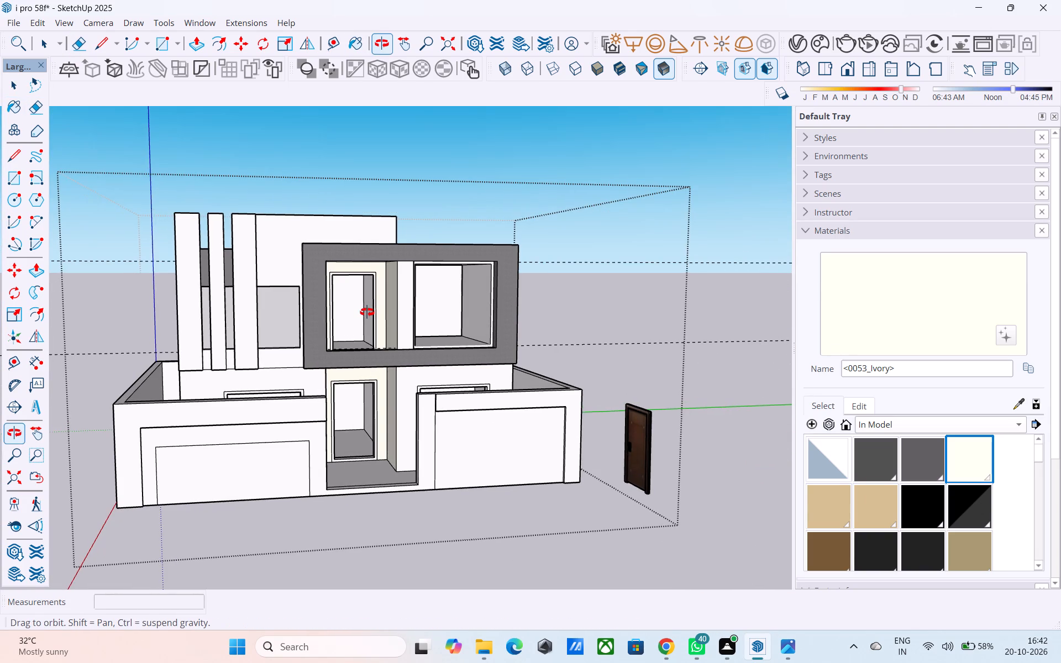
middle_drag(367, 312, 376, 356)
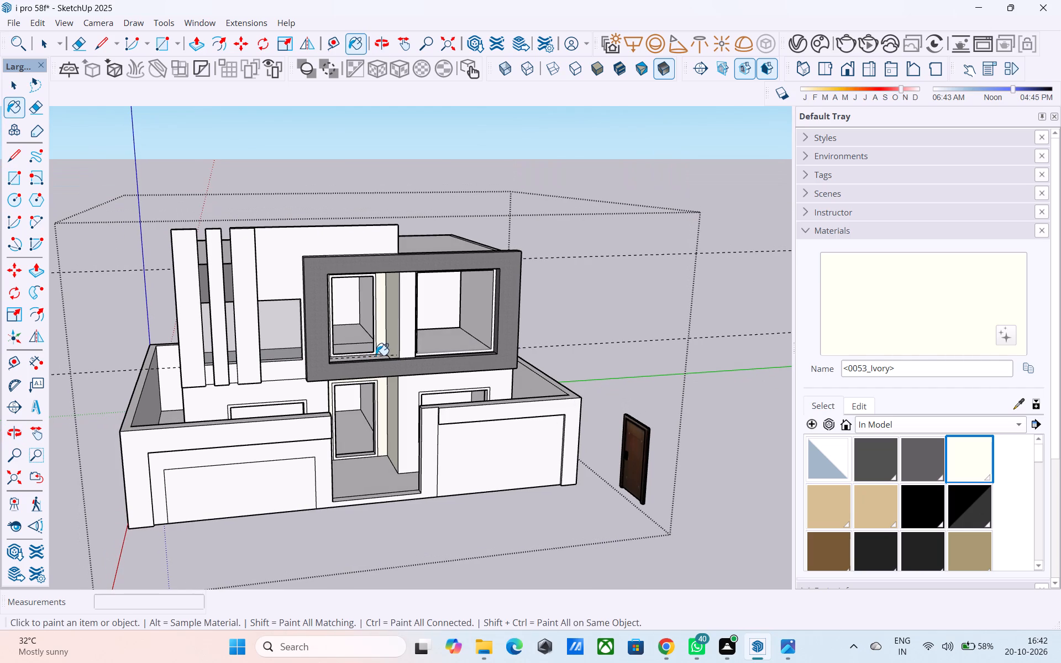
middle_drag(365, 319, 390, 401)
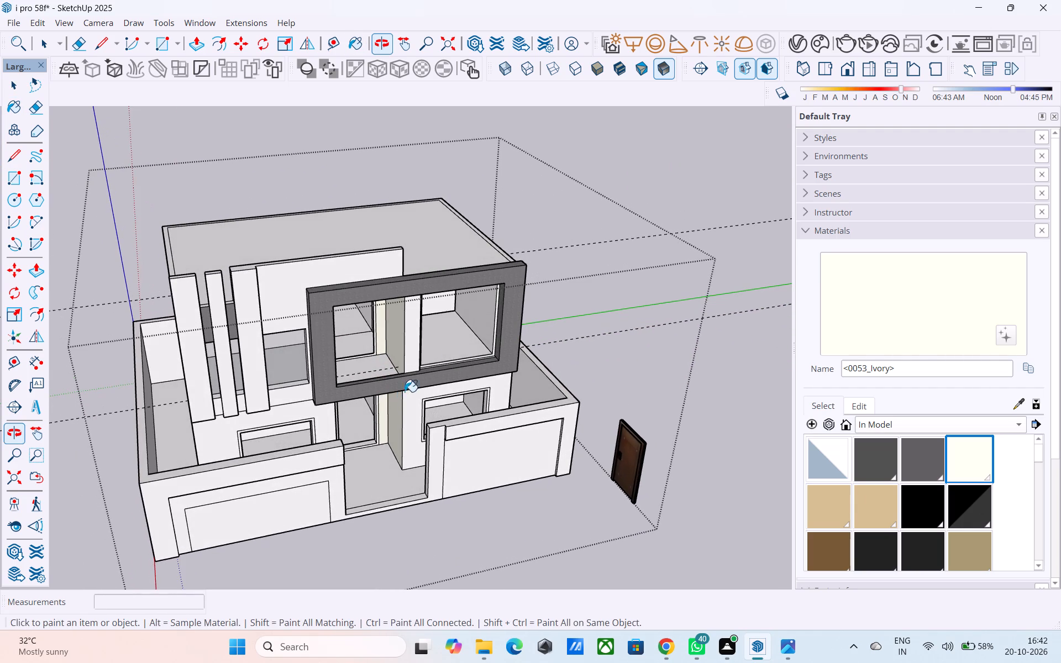
Push/Pull the narrow border face around the flat roof's perimeter upward, entering a distance of 2'.
shift+middle_drag(435, 337, 536, 521)
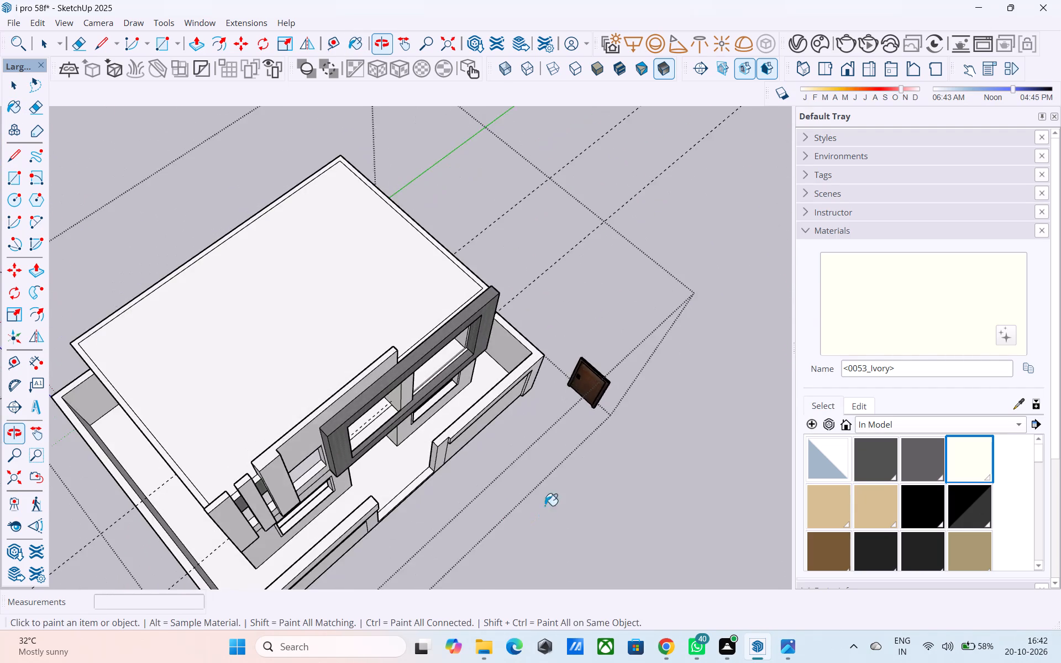
scroll(391, 268, up, 6)
scroll(434, 290, down, 5)
shift+middle_drag(441, 294, 485, 287)
scroll(471, 287, down, 2)
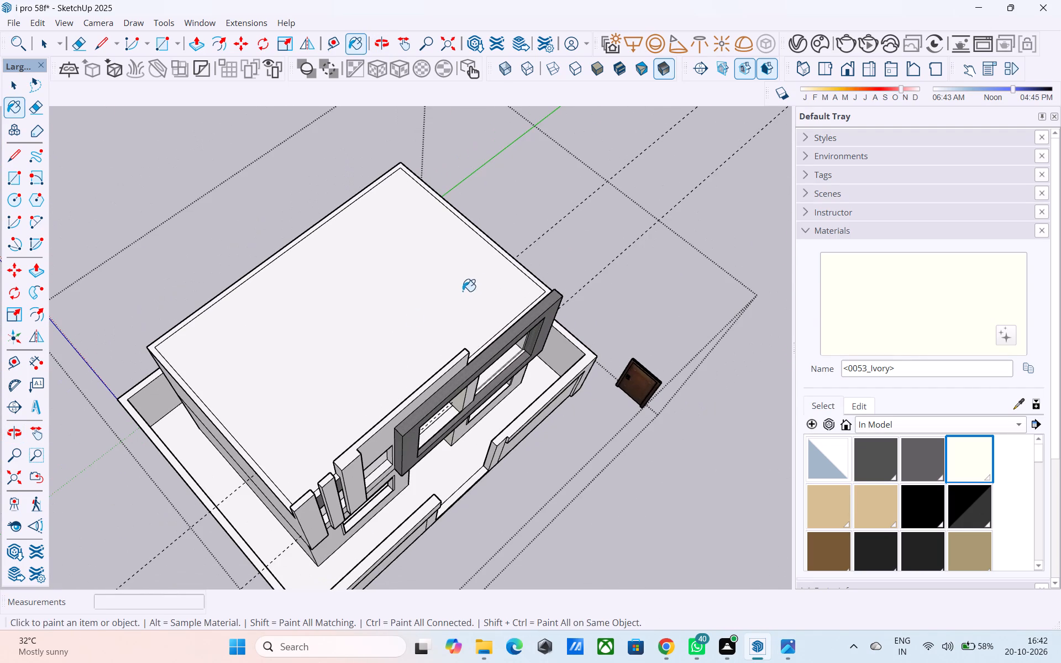
key(space)
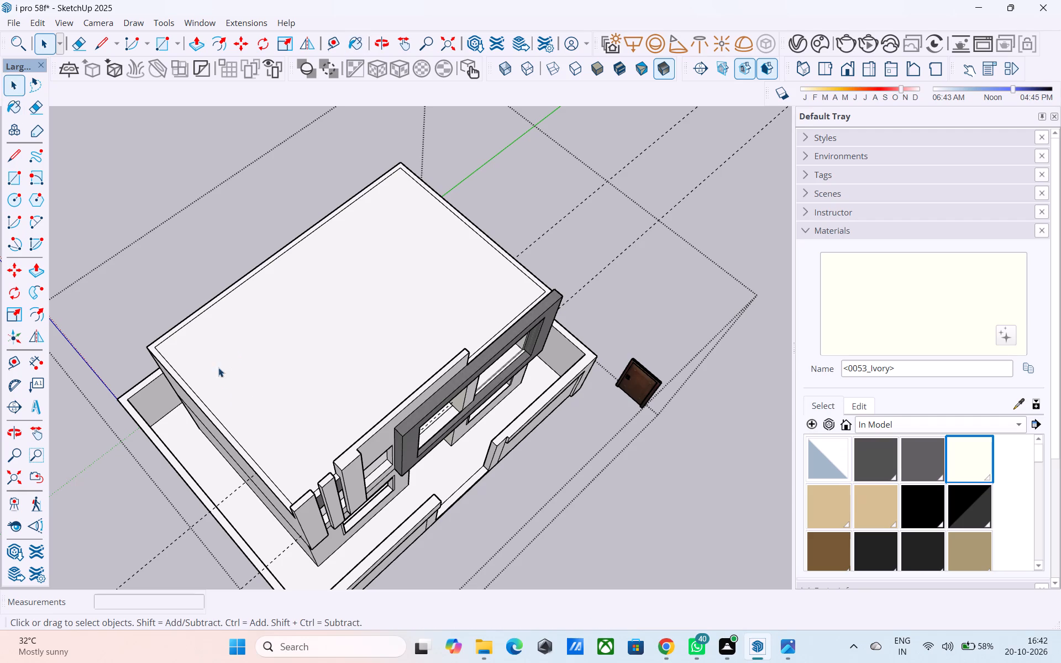
scroll(209, 432, up, 3)
click(219, 420)
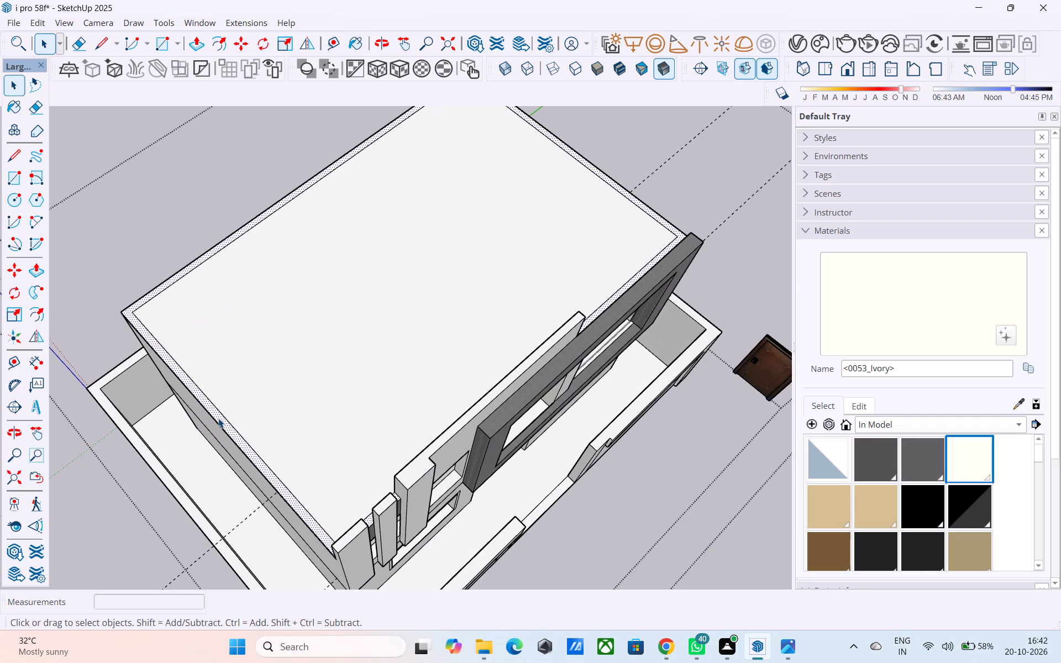
key(p)
click(218, 418)
text(2')
key(Return)
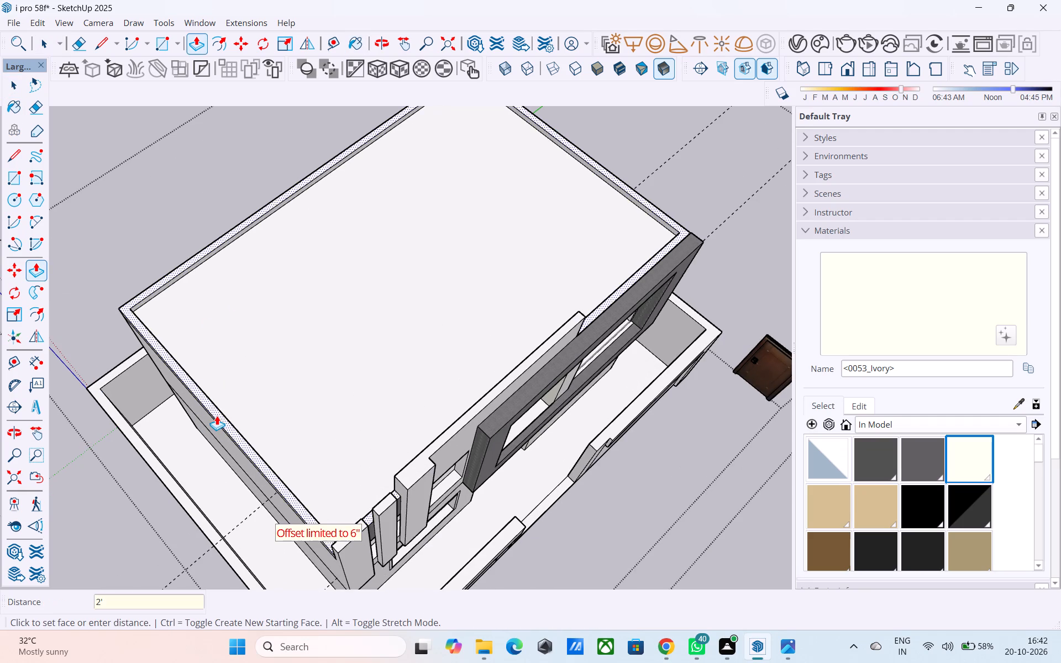
Draw a line across the side parapet's top from its inner corner to the outer edge, at the corner behind the projecting frame.
middle_drag(371, 408, 347, 291)
scroll(347, 290, down, 1)
shift+middle_drag(348, 299, 246, 370)
shift+middle_drag(474, 344, 522, 419)
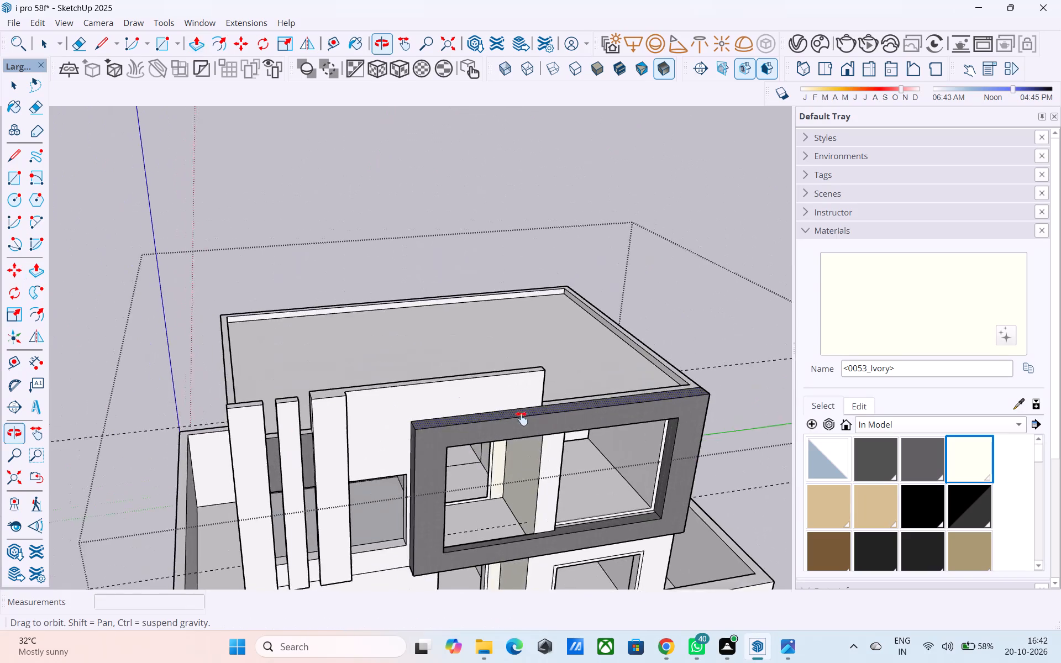
shift+middle_drag(522, 419, 183, 370)
shift+middle_drag(200, 364, 139, 385)
scroll(229, 434, up, 2)
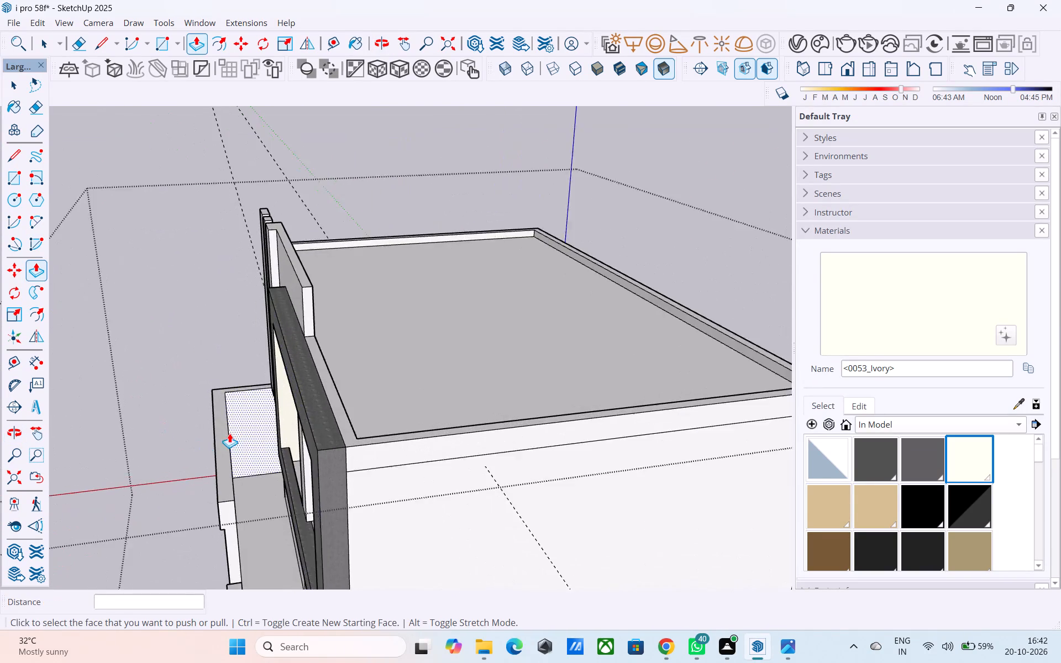
scroll(229, 433, up, 1)
shift+middle_drag(289, 438, 242, 429)
shift+middle_drag(263, 449, 253, 412)
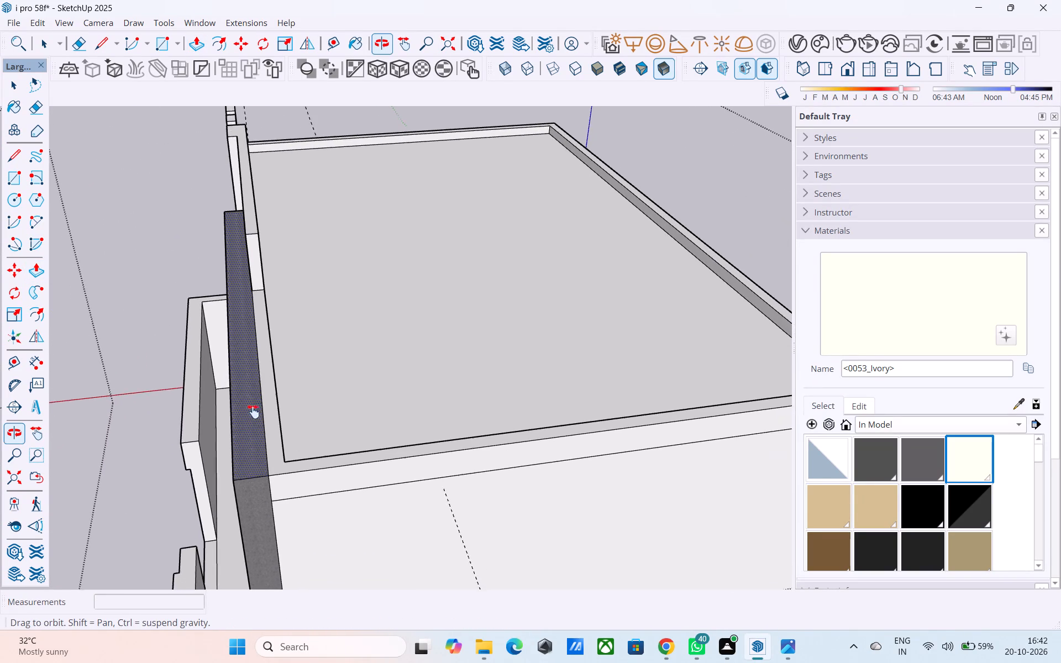
shift+middle_drag(253, 412, 257, 394)
scroll(275, 415, up, 3)
key(space)
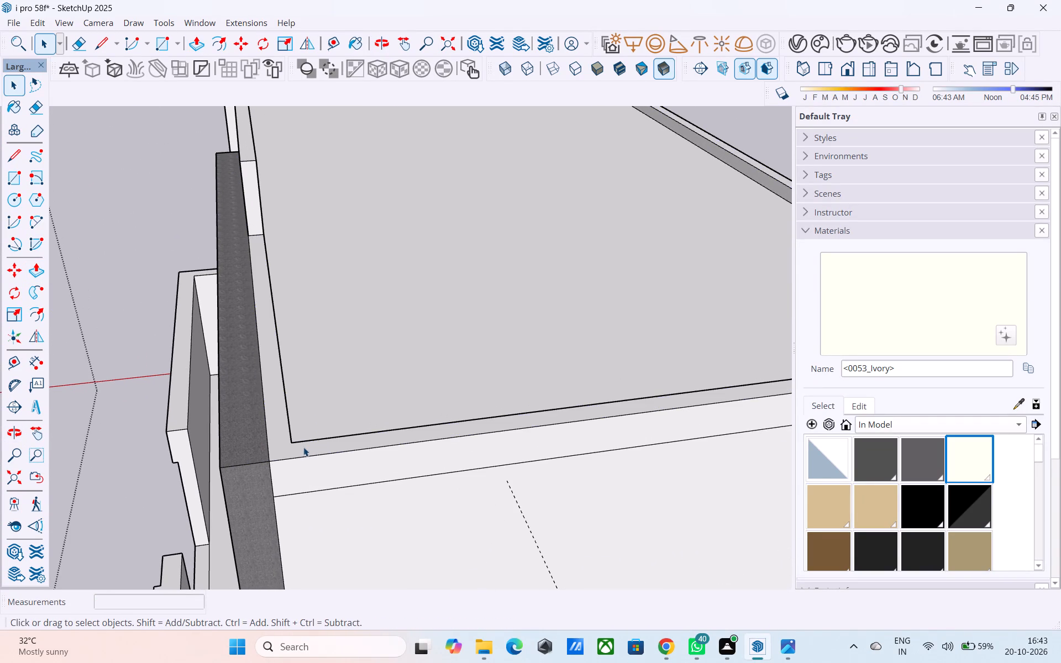
key(l)
click(292, 443)
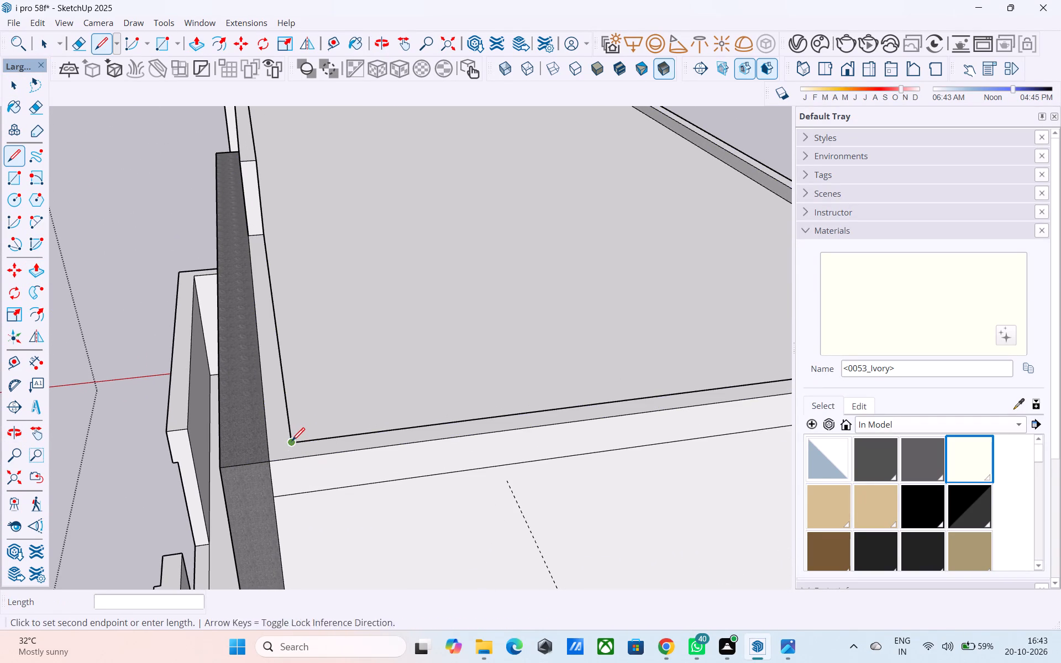
scroll(297, 458, up, 8)
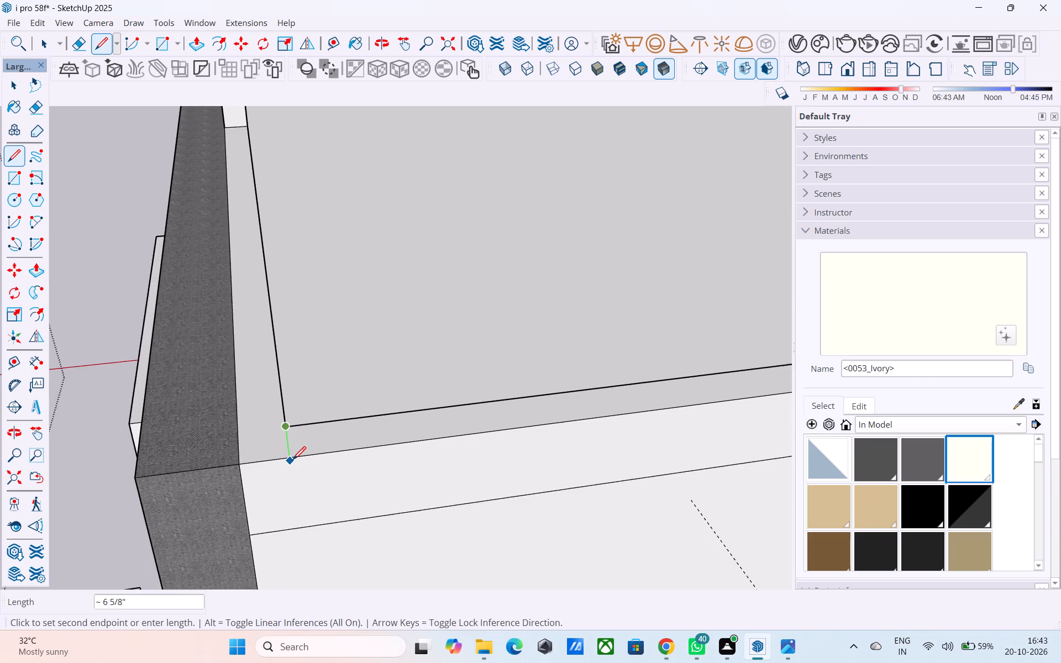
scroll(293, 461, up, 2)
click(294, 460)
key(space)
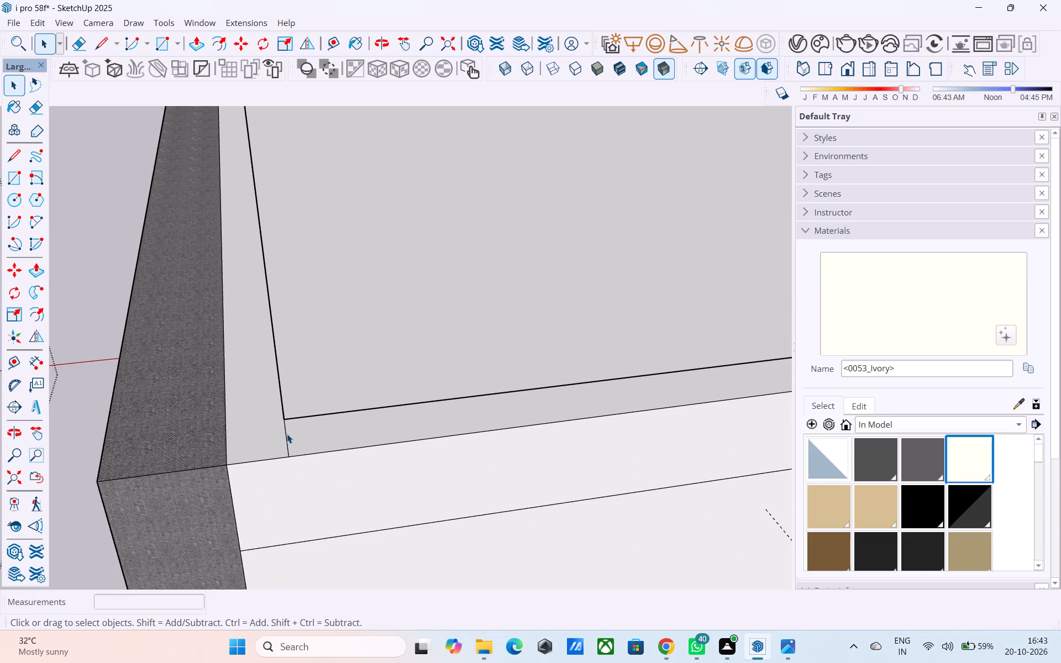
Copy the short corner line 1' 6" along the side parapet's top, away from the projecting frame.
click(287, 434)
key(m)
scroll(290, 436, down, 14)
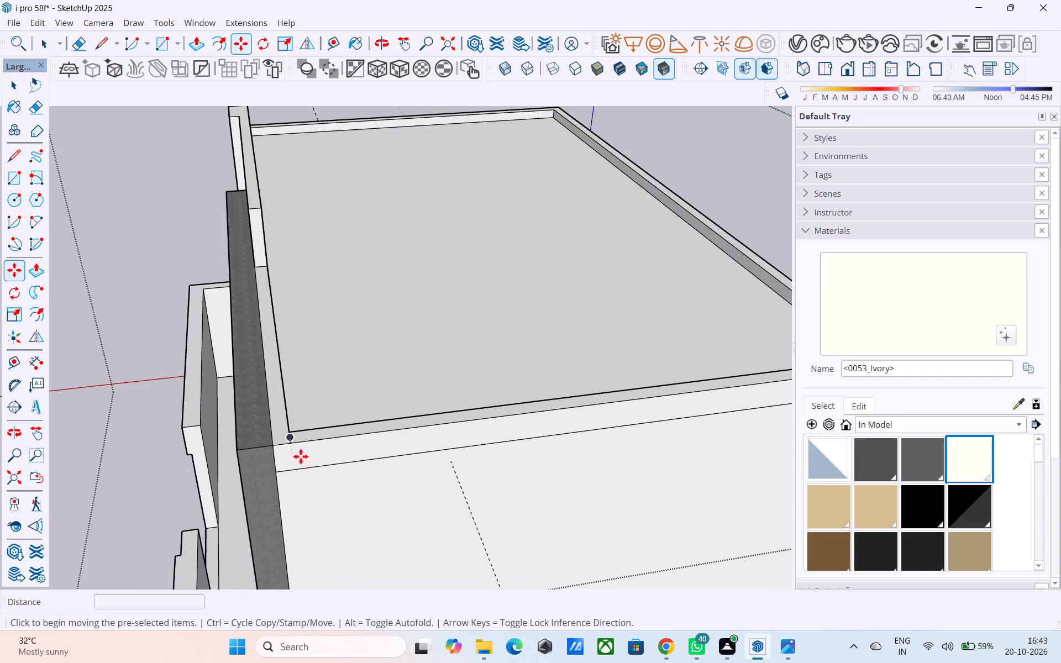
scroll(301, 461, up, 10)
key(m)
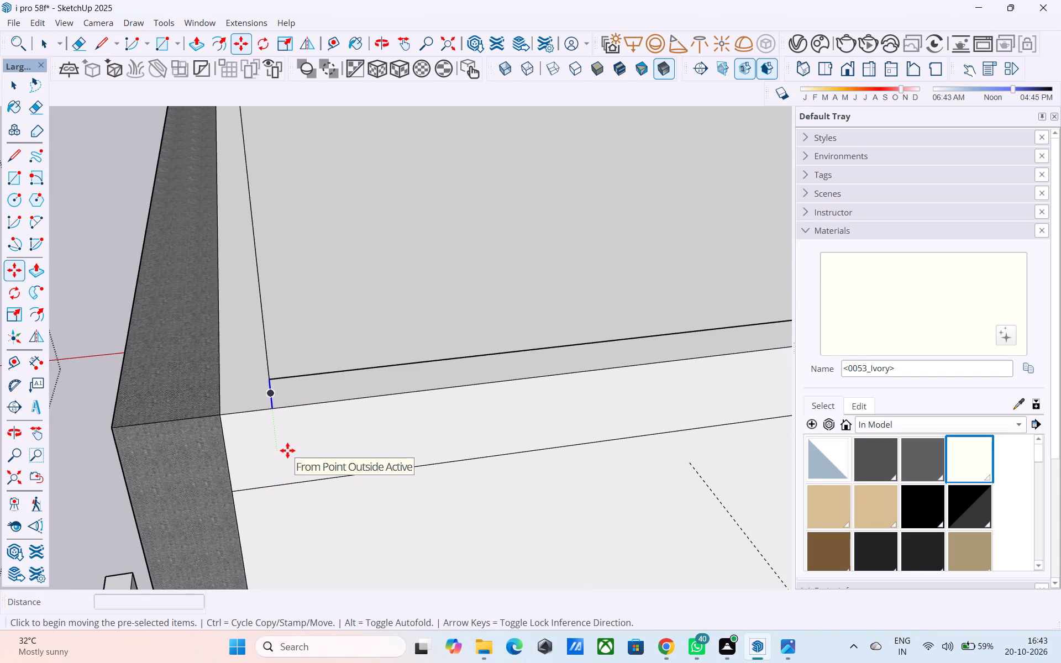
click(270, 411)
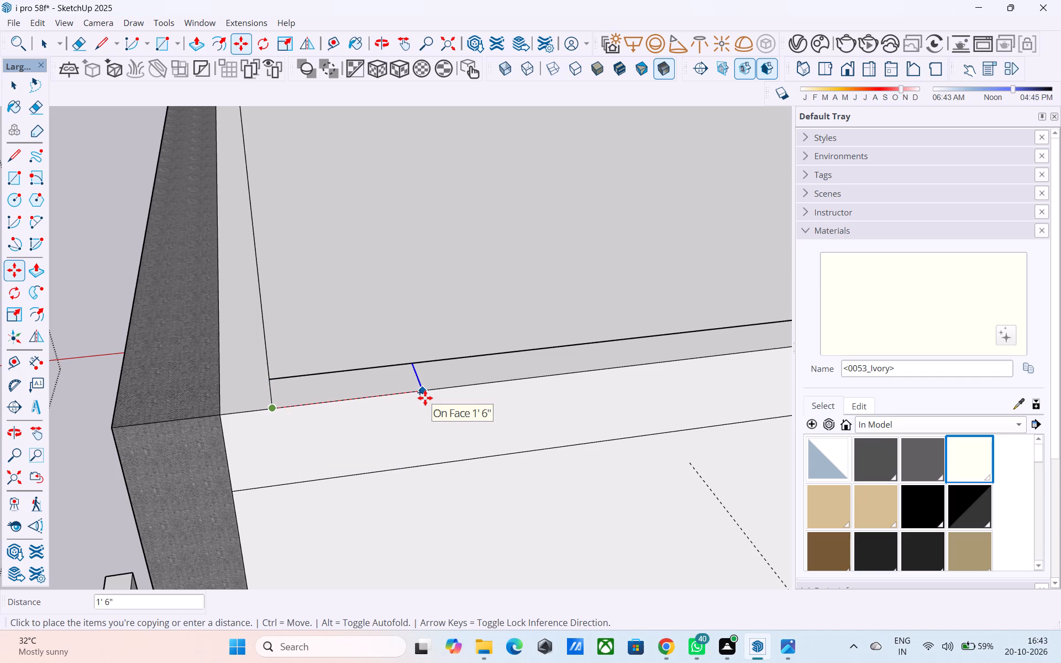
click(428, 389)
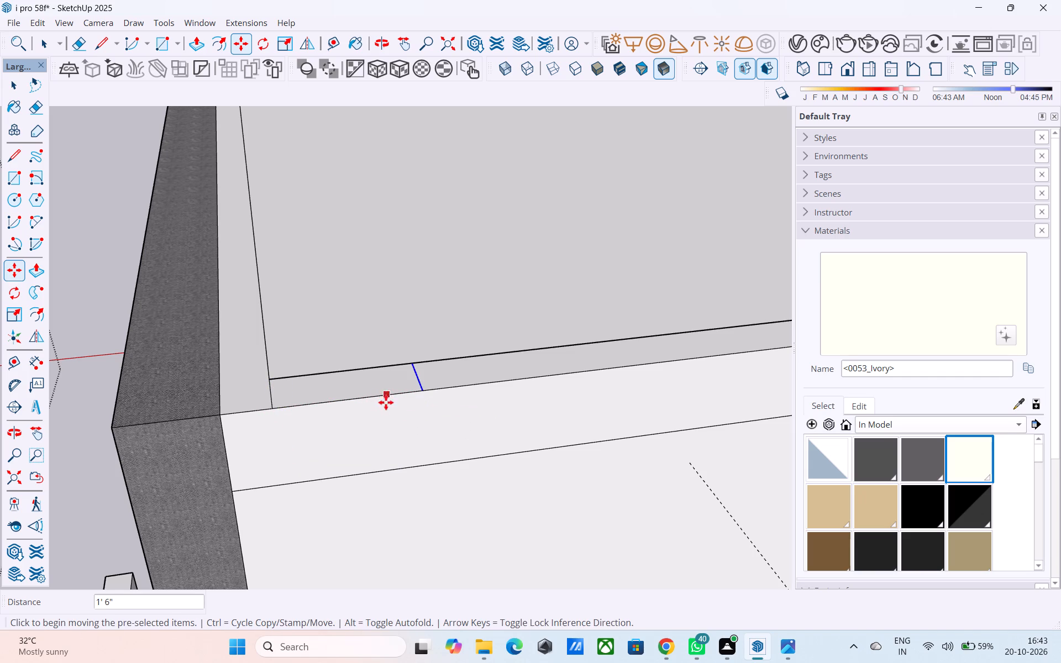
Draw a line across the front parapet's top from the same inner corner to the projecting frame's edge.
middle_drag(392, 412, 533, 483)
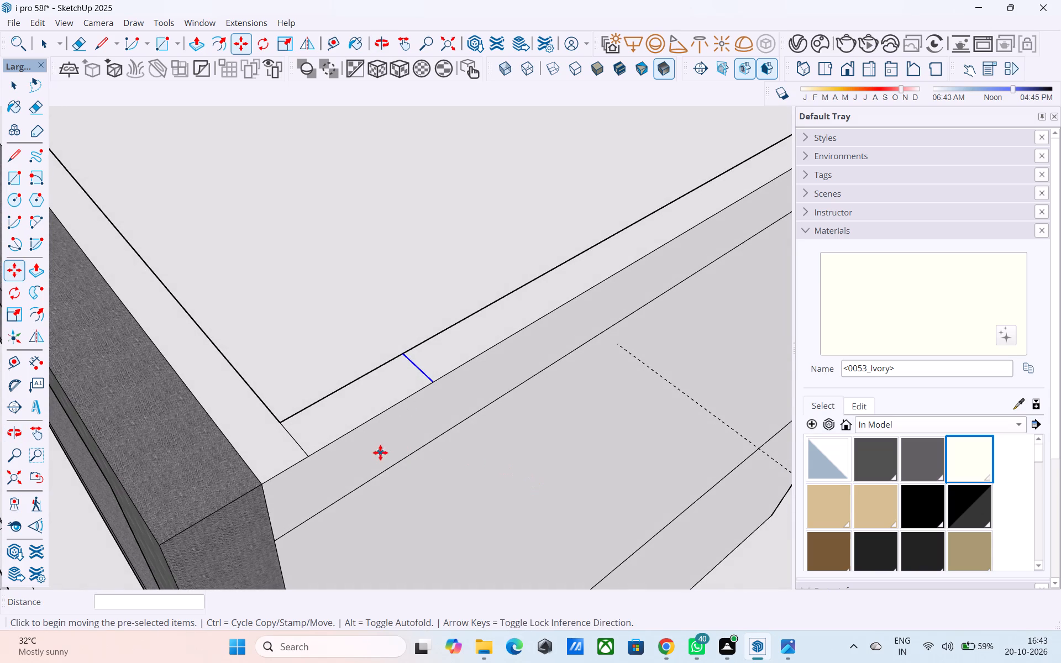
key(l)
click(281, 422)
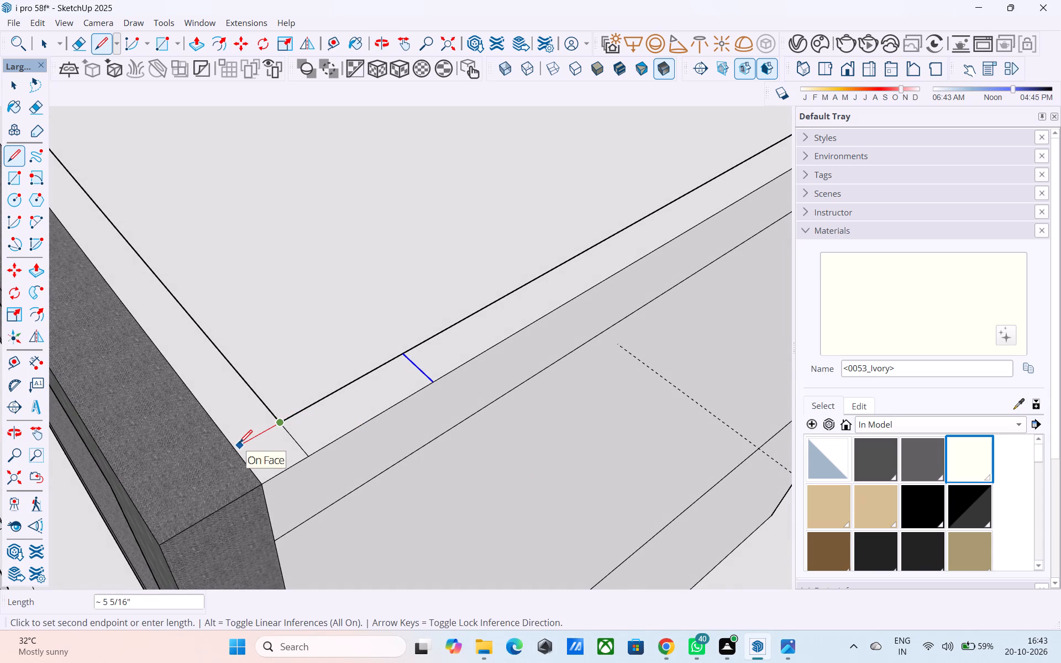
click(235, 445)
Copy the front parapet's corner line 1.5' along the parapet's top, beside the projecting frame.
key(space)
click(239, 449)
click(236, 445)
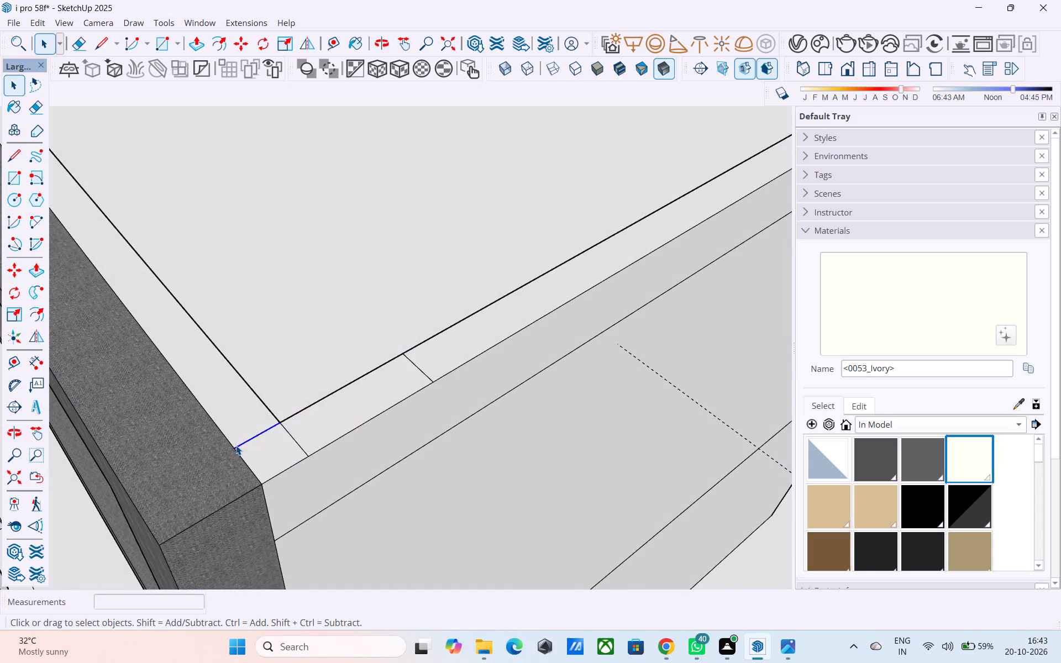
key(m)
click(232, 448)
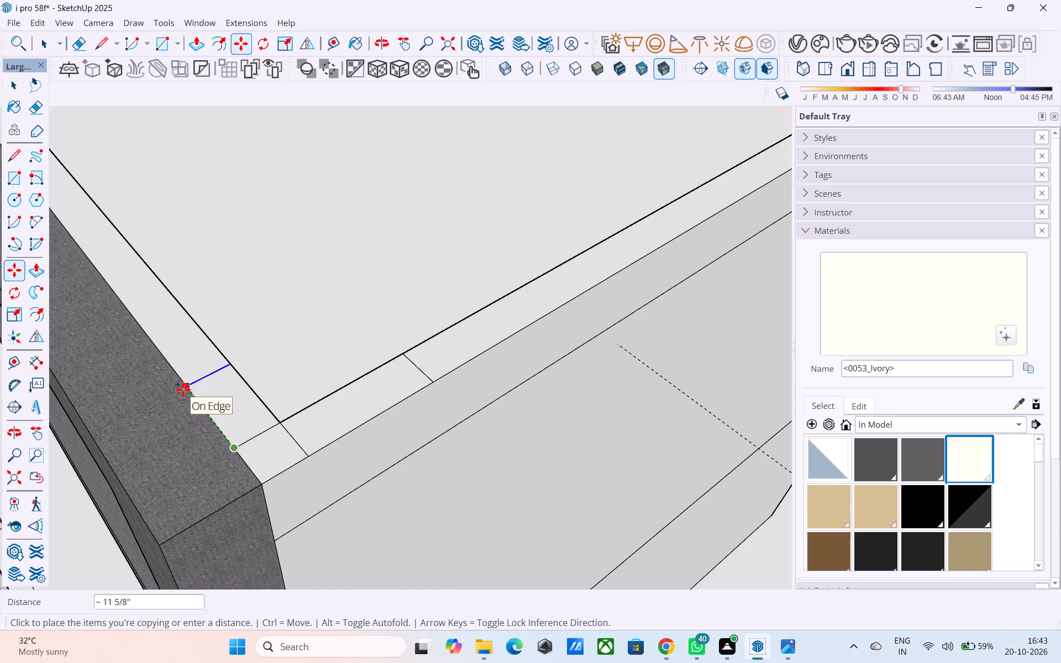
text(1.5')
key(Return)
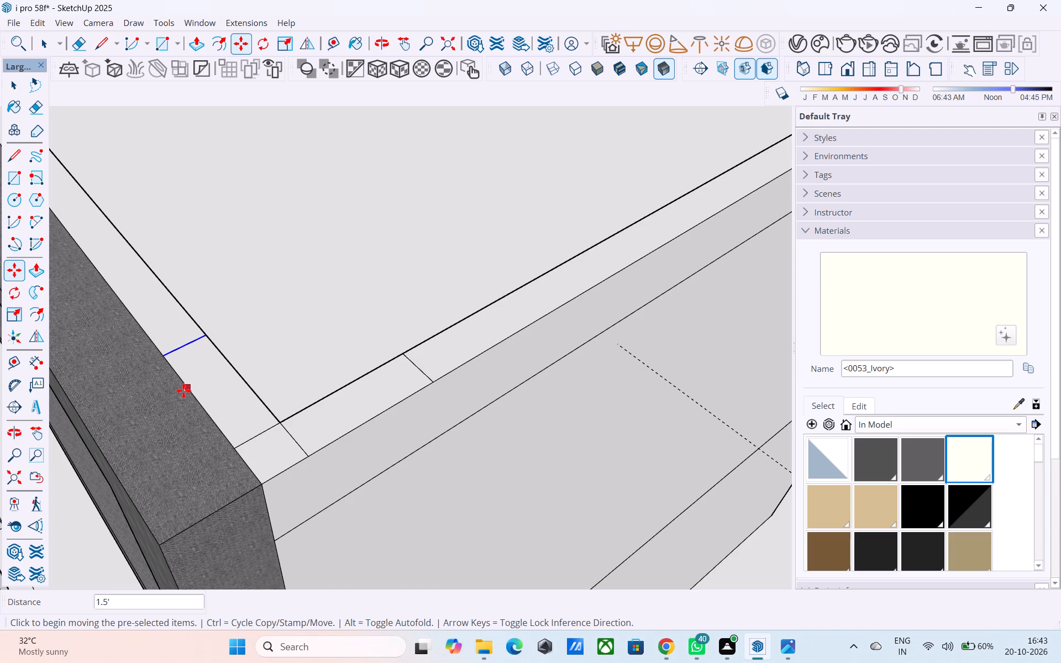
scroll(272, 372, down, 3)
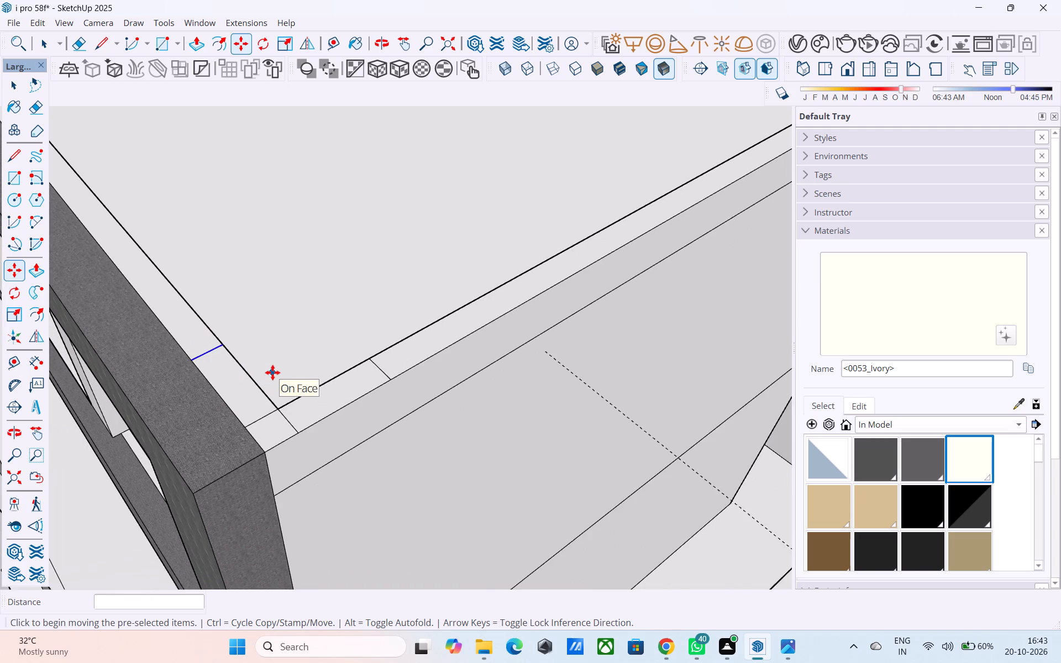
Copy the cross line 9" farther along the front parapet's top, away from the corner.
scroll(272, 372, down, 1)
scroll(195, 357, up, 7)
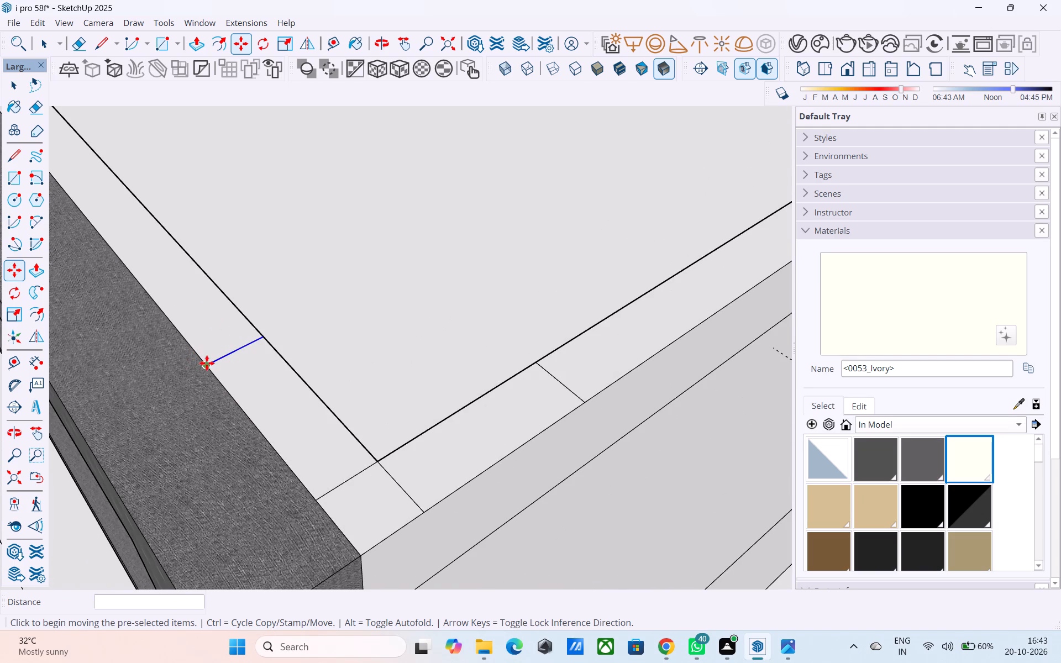
click(208, 364)
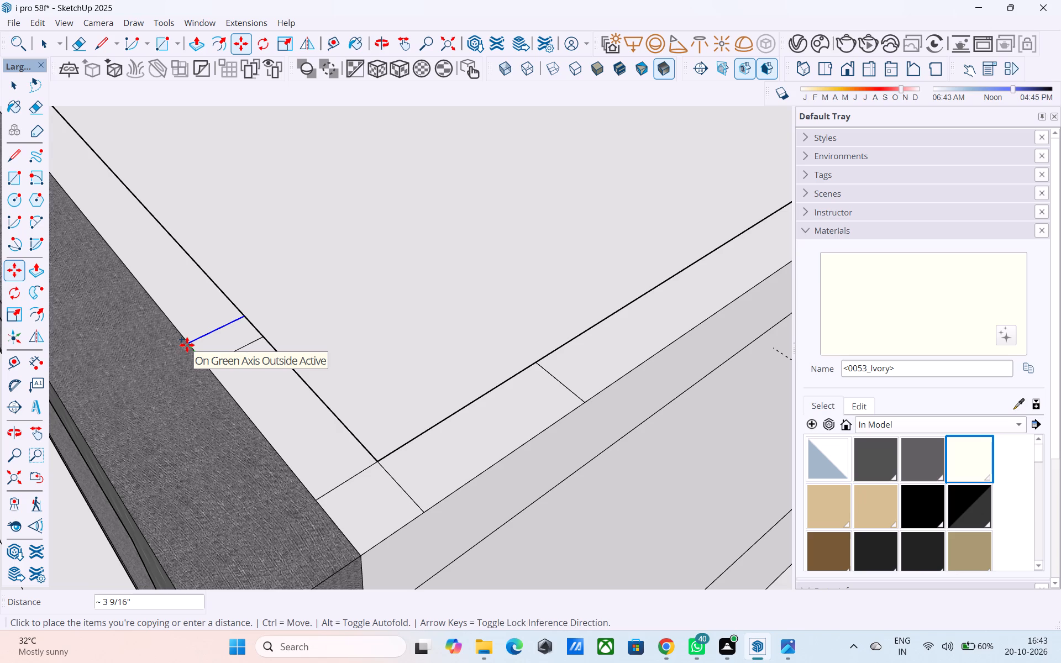
text(9")
key(Return)
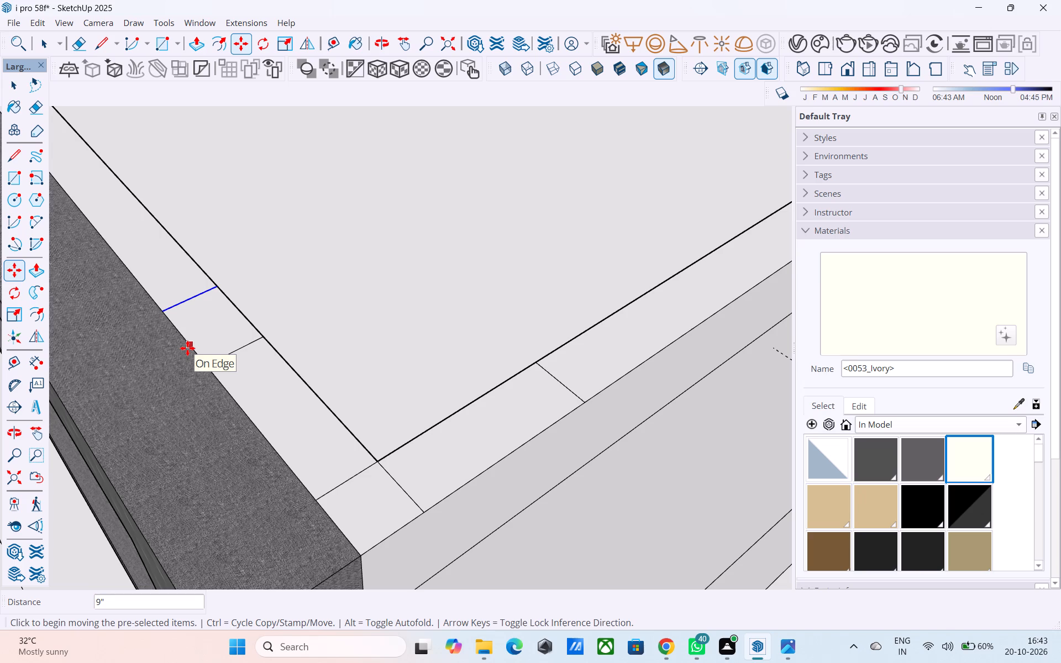
Erase the two short lines meeting at the parapet's inner corner to merge the top into one L-shaped face.
scroll(187, 348, down, 3)
key(e)
scroll(324, 439, up, 2)
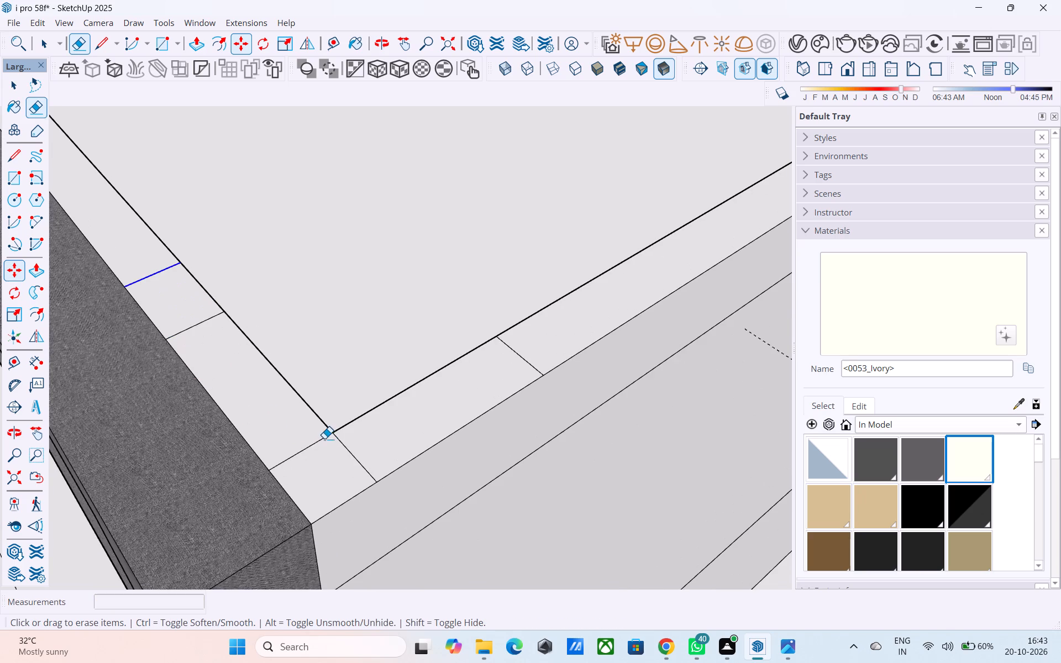
scroll(324, 439, up, 1)
drag(313, 448, 297, 438)
drag(355, 456, 327, 464)
Push/Pull the L-shaped corner face on the parapet's top up 2'.
key(space)
click(326, 464)
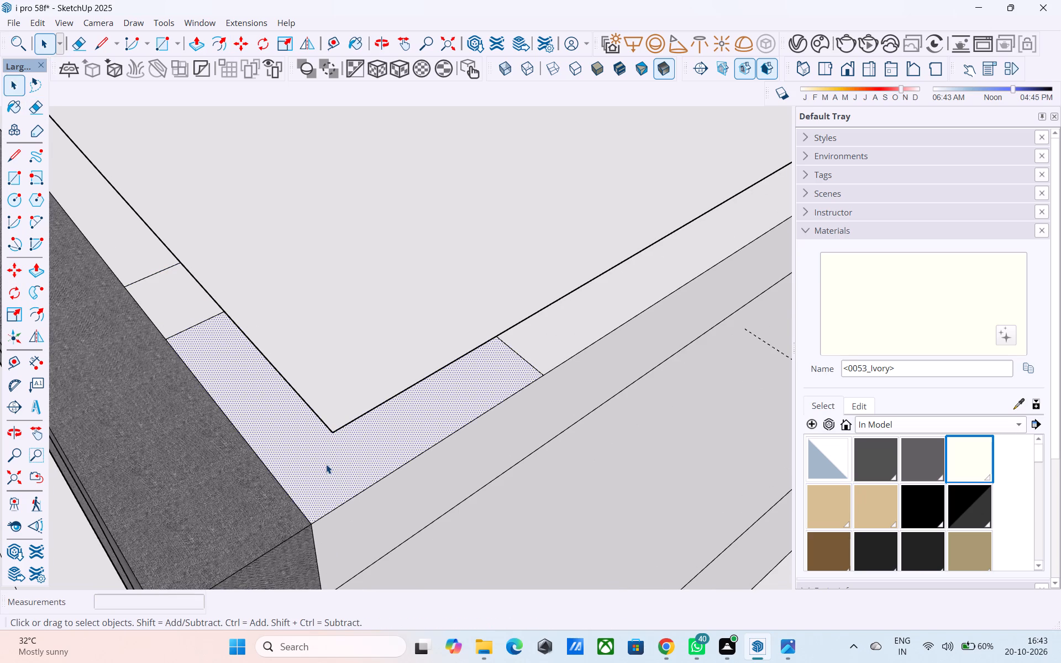
key(p)
click(327, 455)
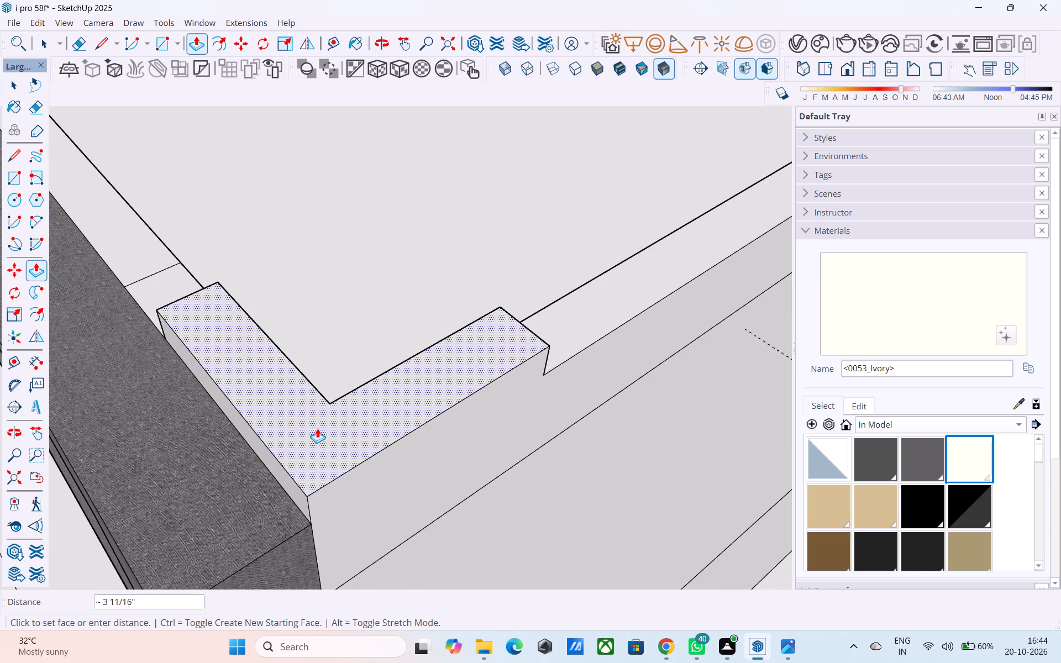
text(2')
key(Return)
Examine the raised L-shaped corner pier against the front facade and roof from several angles.
scroll(317, 482, down, 6)
middle_drag(312, 520, 400, 445)
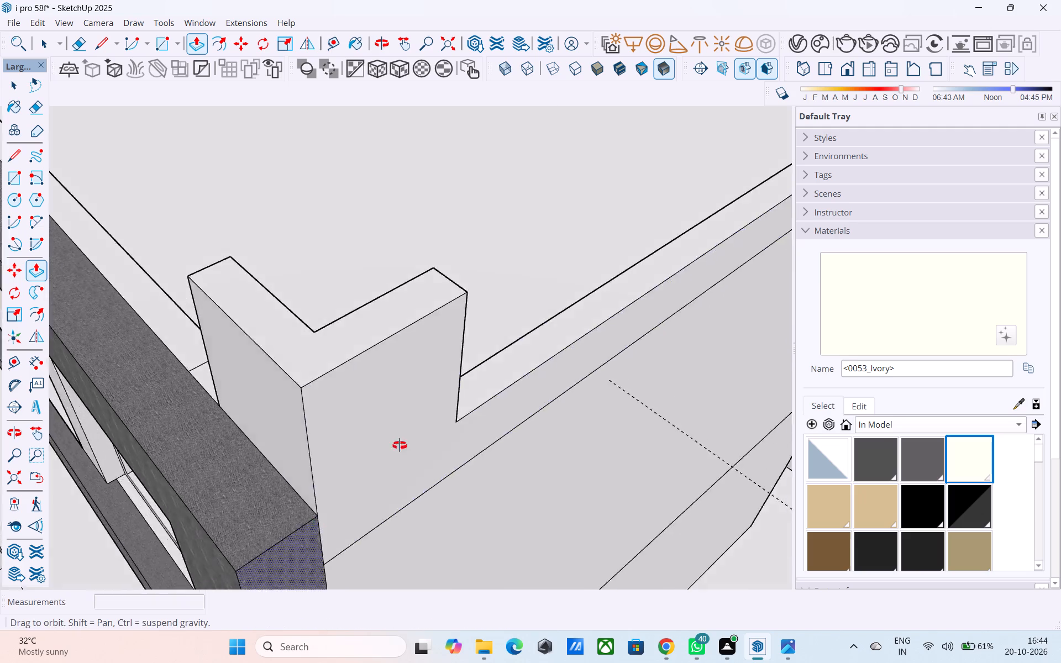
middle_drag(400, 445, 429, 428)
scroll(477, 414, down, 12)
middle_drag(492, 457, 630, 362)
scroll(448, 361, down, 4)
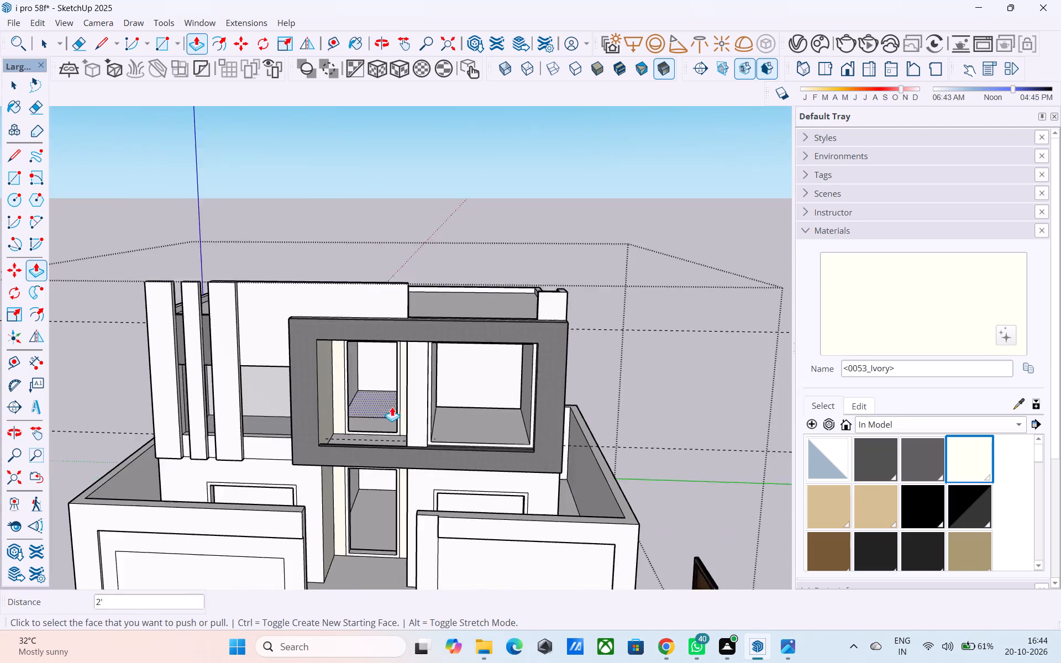
middle_drag(391, 407, 311, 421)
middle_drag(469, 374, 374, 401)
scroll(369, 408, up, 5)
middle_drag(419, 381, 365, 438)
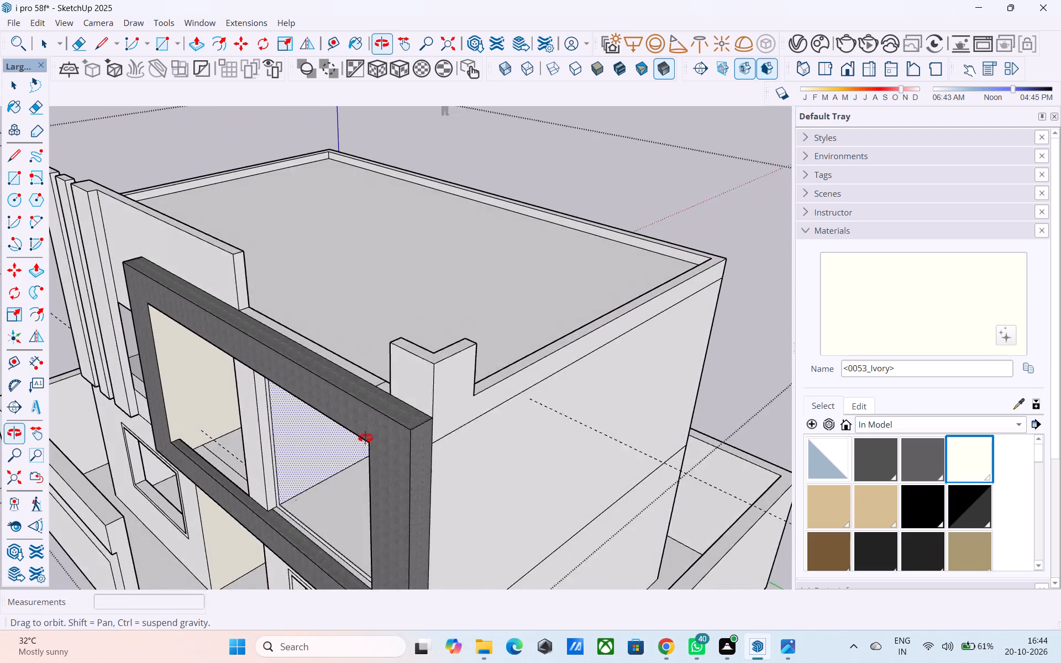
middle_drag(365, 438, 342, 440)
scroll(194, 385, down, 4)
middle_drag(206, 403, 212, 469)
scroll(309, 480, up, 10)
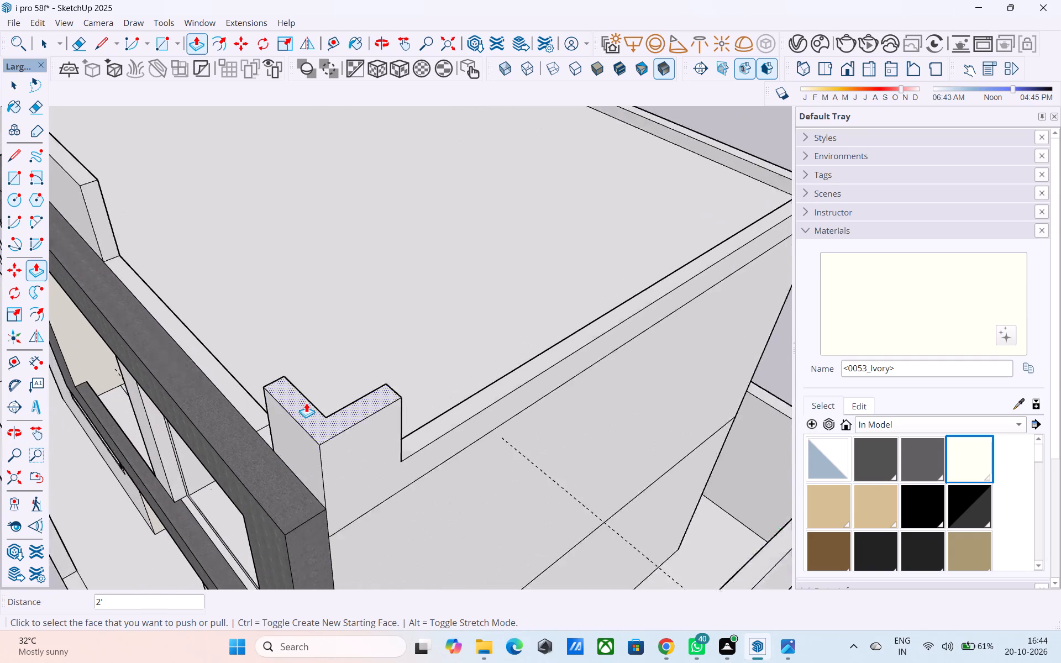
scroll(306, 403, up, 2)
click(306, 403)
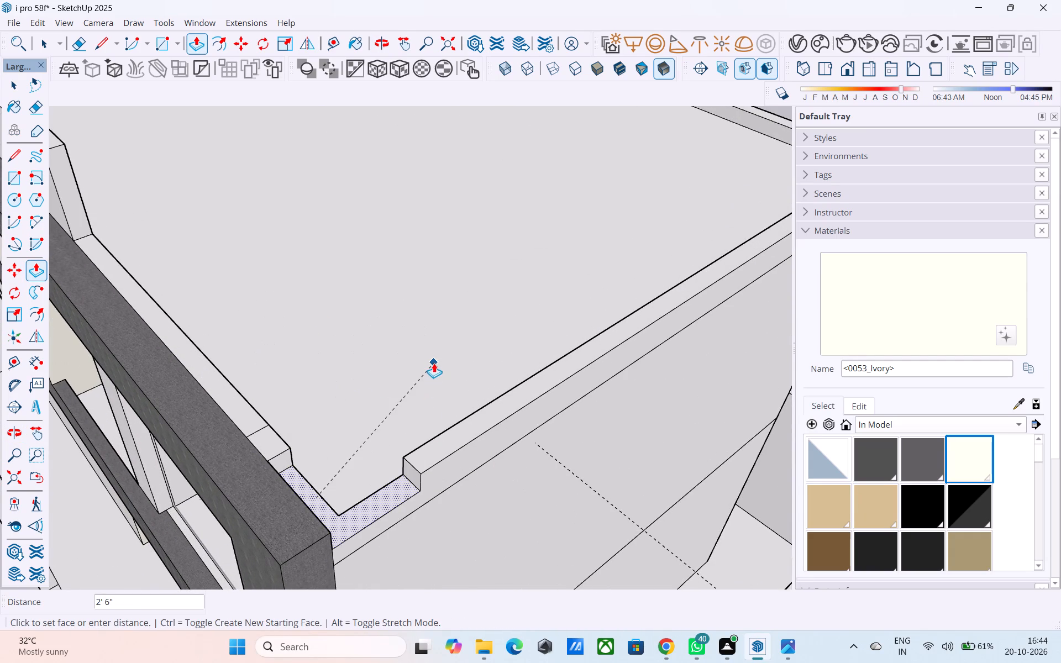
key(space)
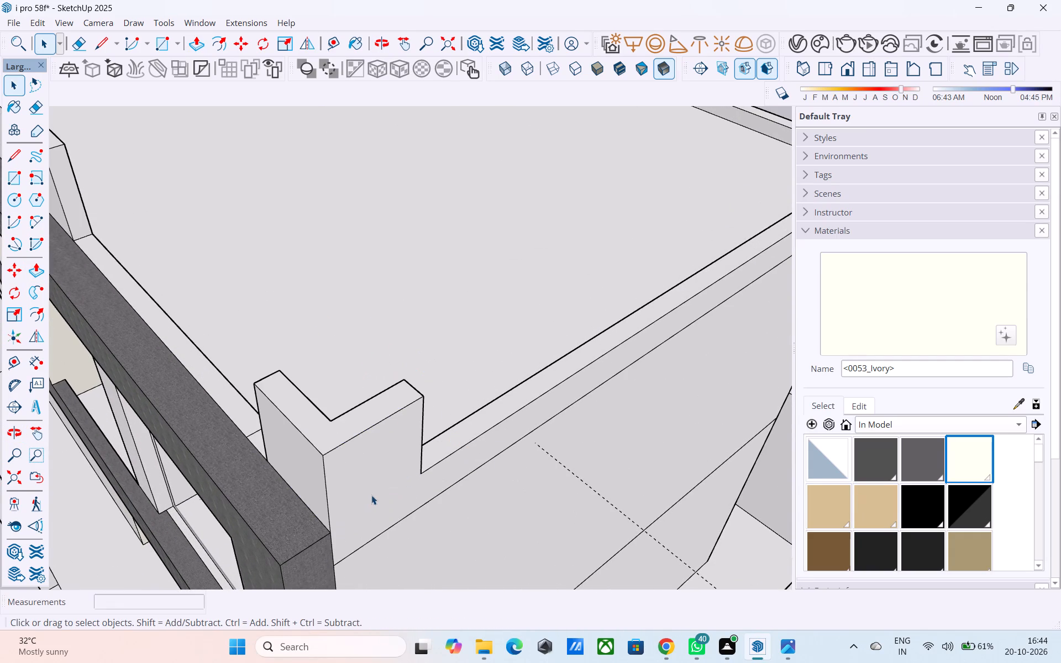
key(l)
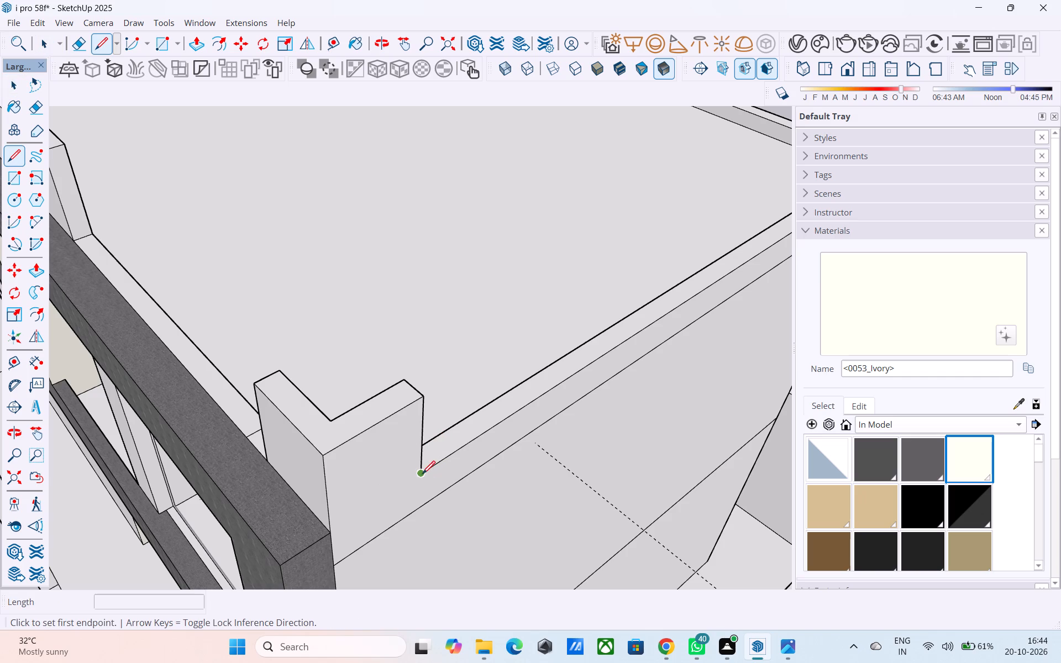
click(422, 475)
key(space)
Push/Pull the L-shaped pier's top face up another 6'.
click(369, 406)
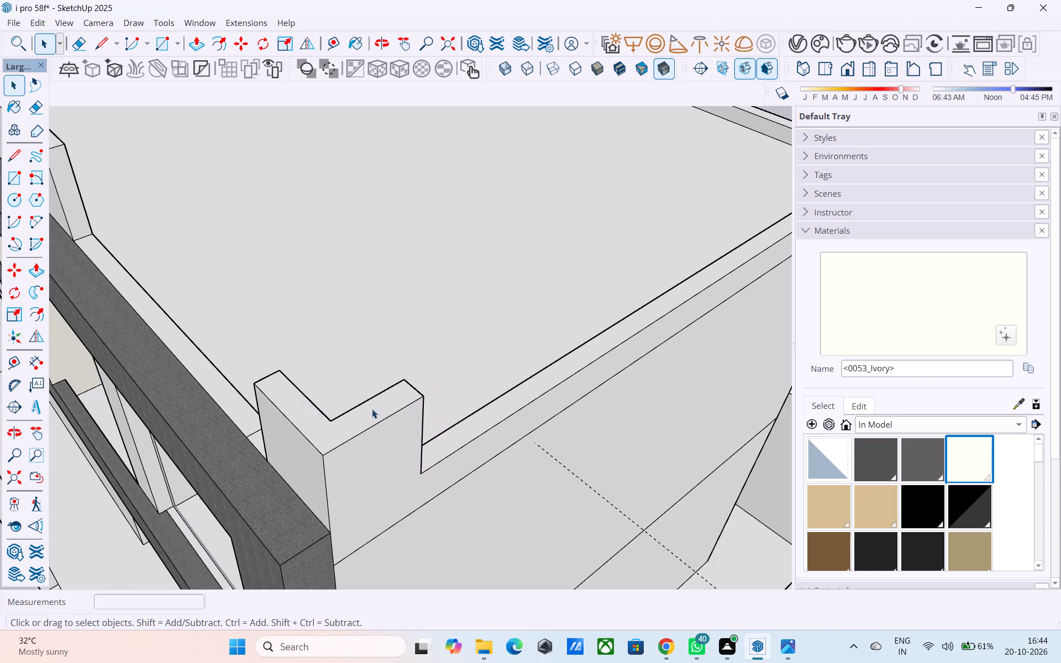
key(p)
click(379, 414)
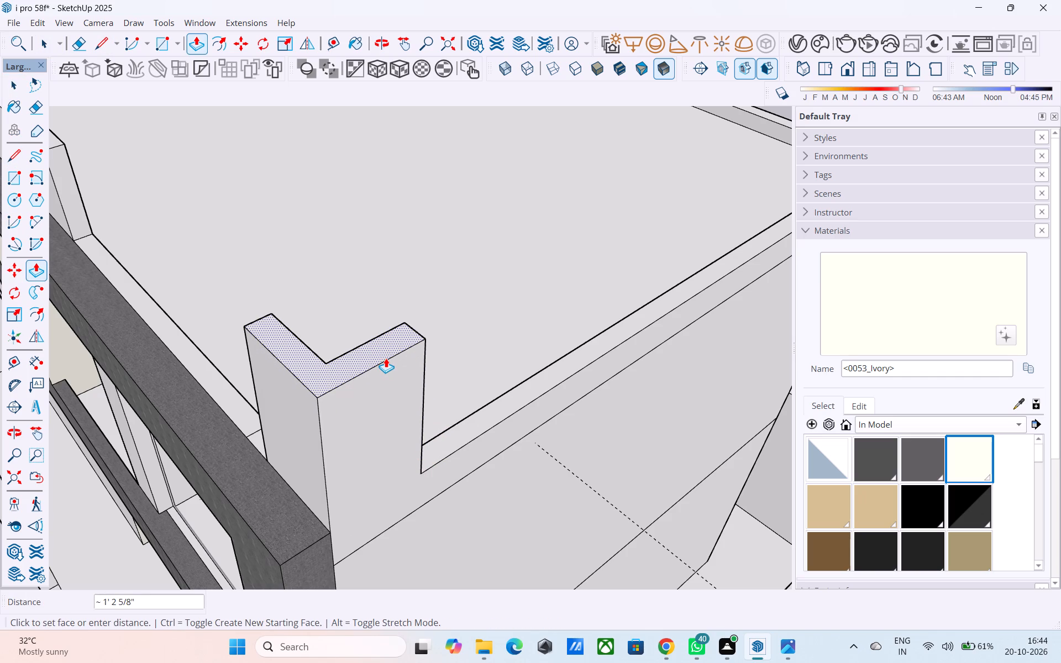
text(6')
key(Return)
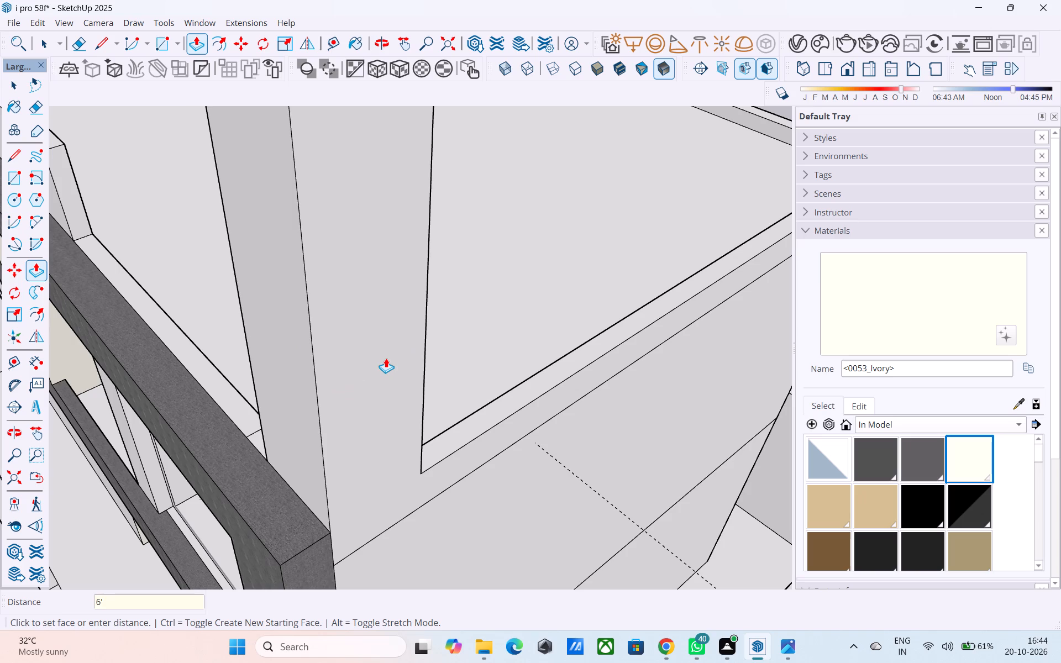
Examine the heightened corner pier's proportions against the projecting frame and roof from several angles.
scroll(391, 409, down, 5)
middle_drag(309, 478, 416, 403)
scroll(414, 435, down, 7)
middle_drag(340, 487, 404, 412)
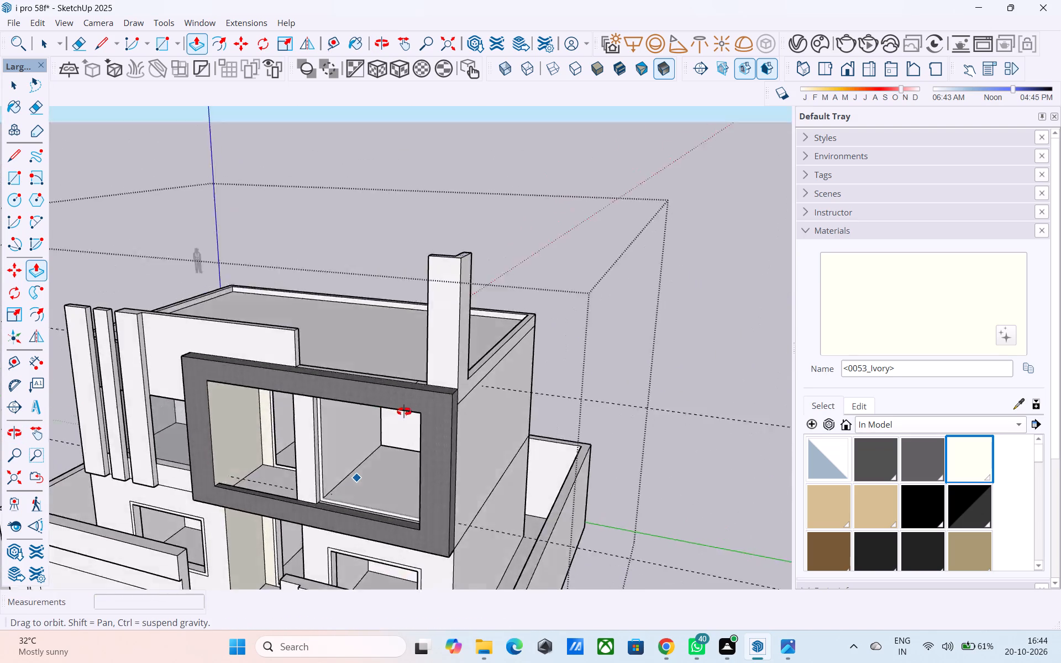
middle_drag(404, 412, 162, 535)
scroll(158, 446, up, 5)
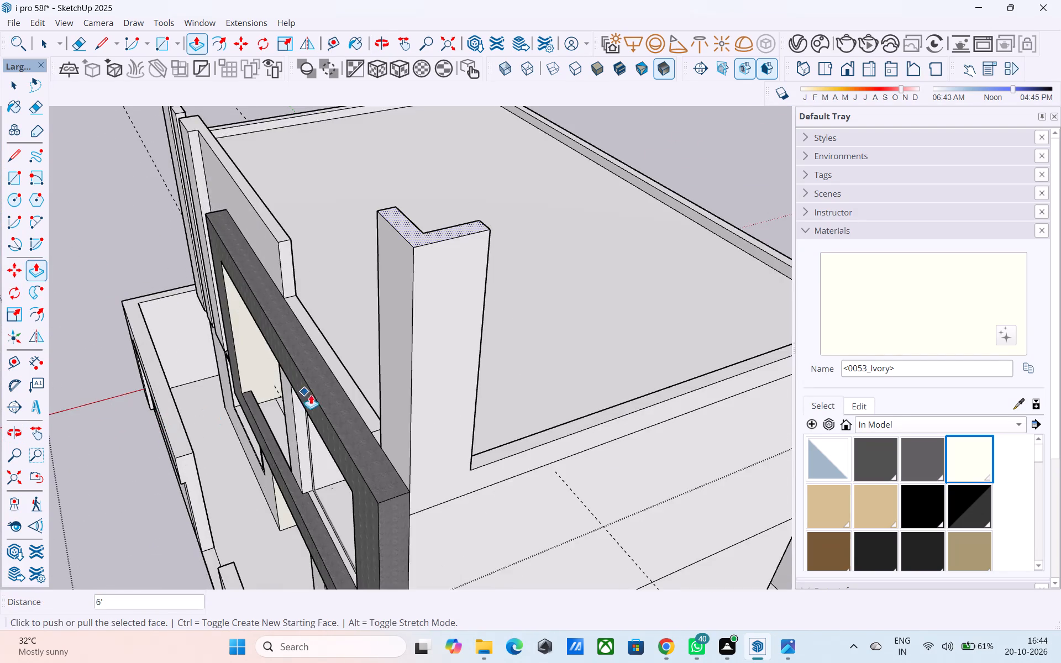
middle_drag(308, 395, 603, 313)
scroll(602, 313, down, 2)
middle_drag(601, 313, 451, 416)
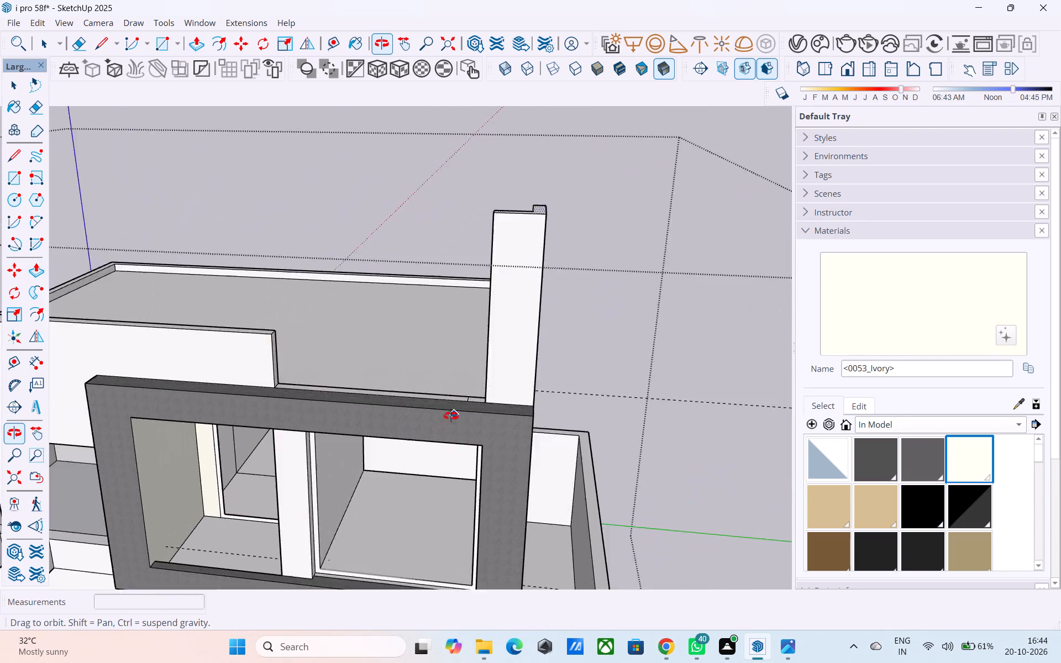
middle_drag(451, 416, 623, 385)
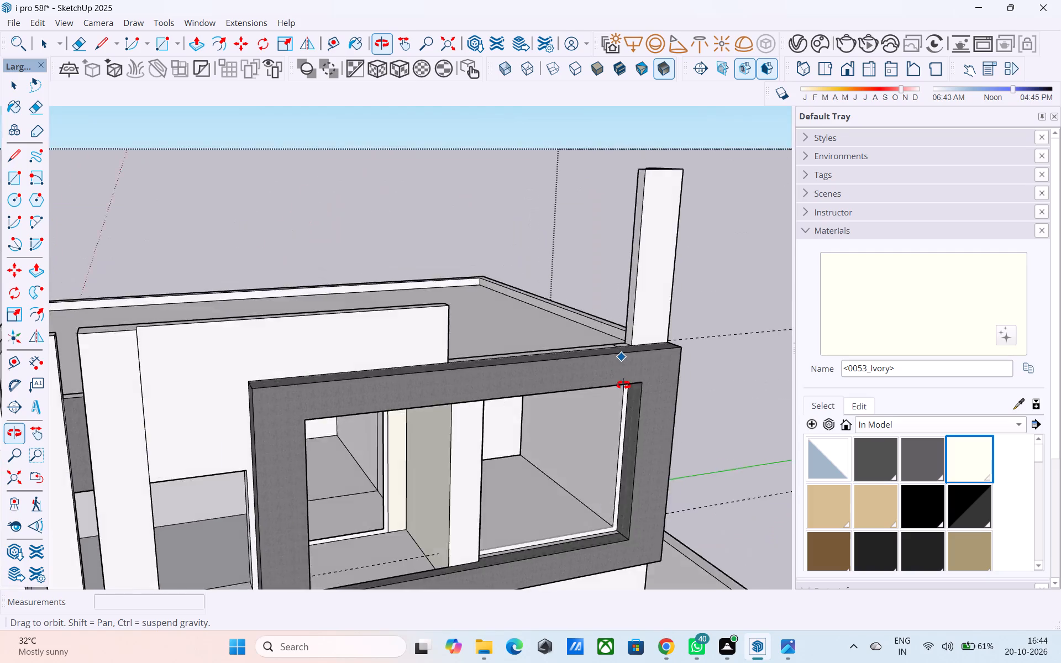
middle_drag(623, 385, 489, 493)
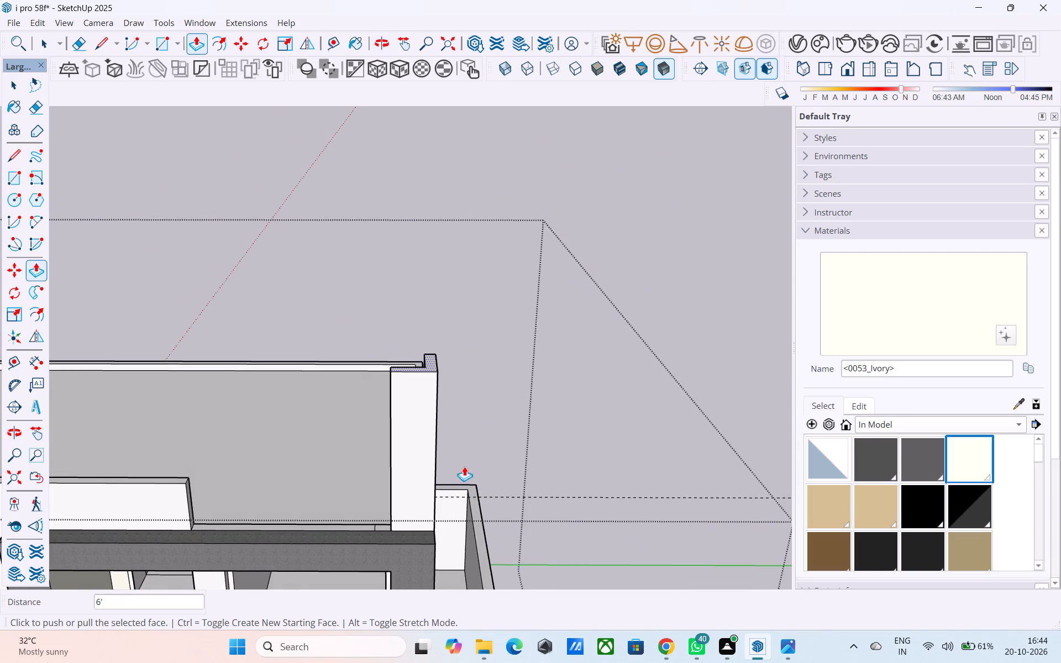
middle_drag(448, 444, 430, 509)
Copy the short end edge of the pier's top 9" along its front arm toward the corner.
scroll(383, 469, up, 9)
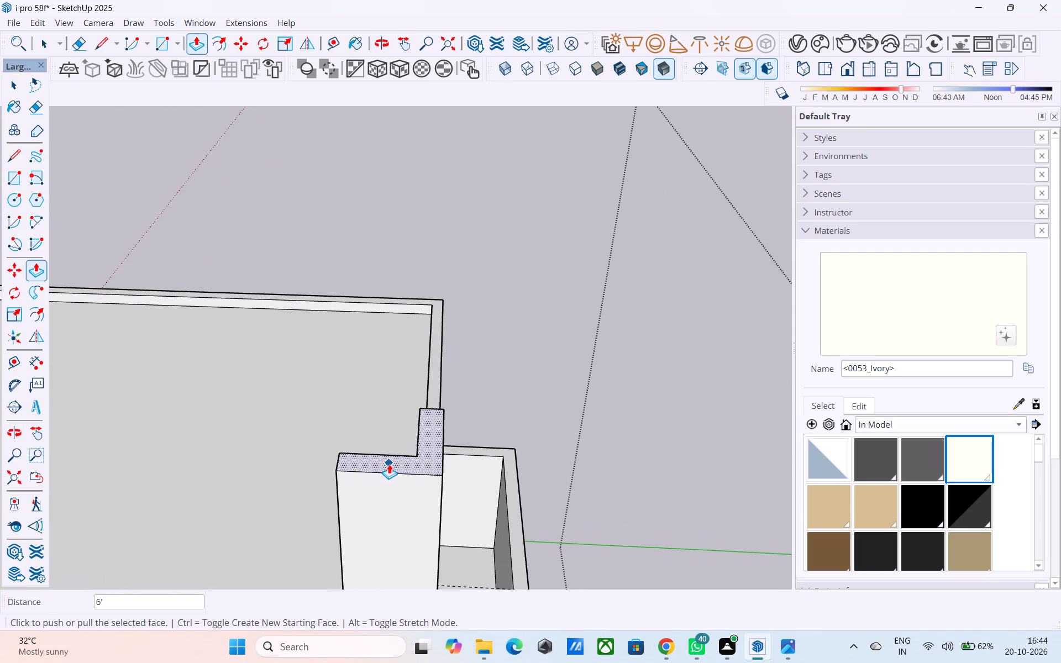
scroll(389, 464, up, 2)
key(space)
scroll(390, 463, up, 4)
key(l)
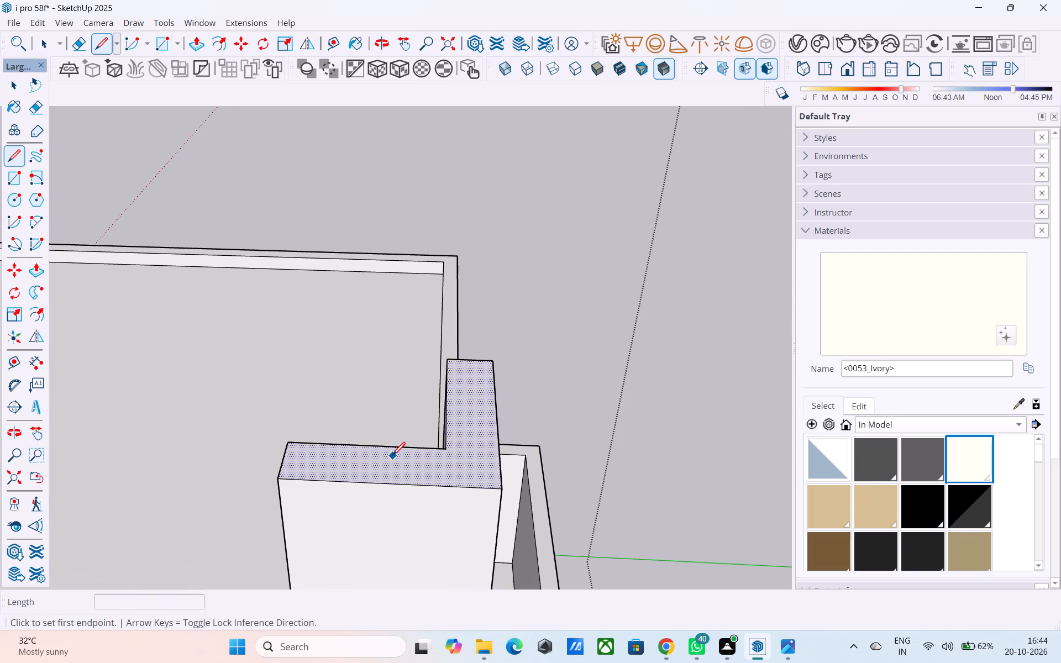
middle_click(392, 456)
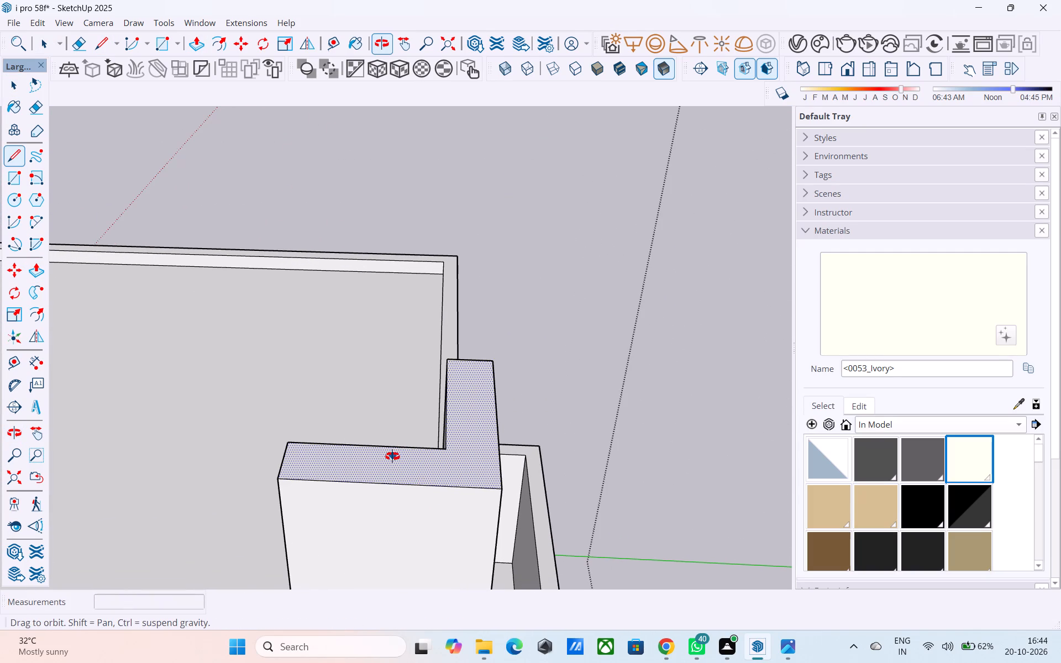
scroll(405, 447, up, 2)
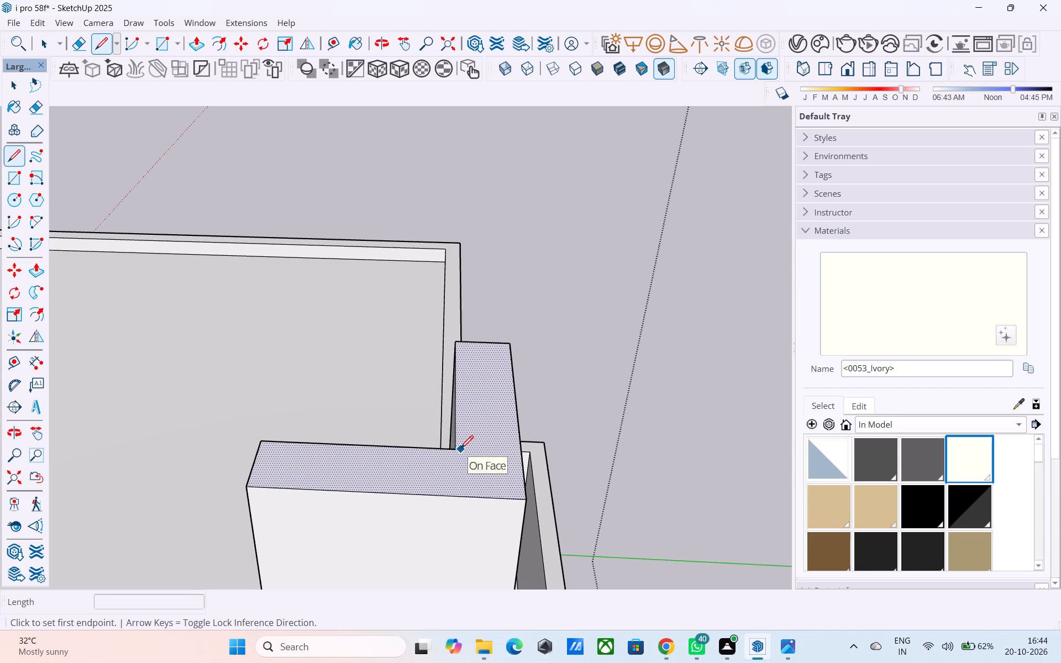
key(space)
click(254, 455)
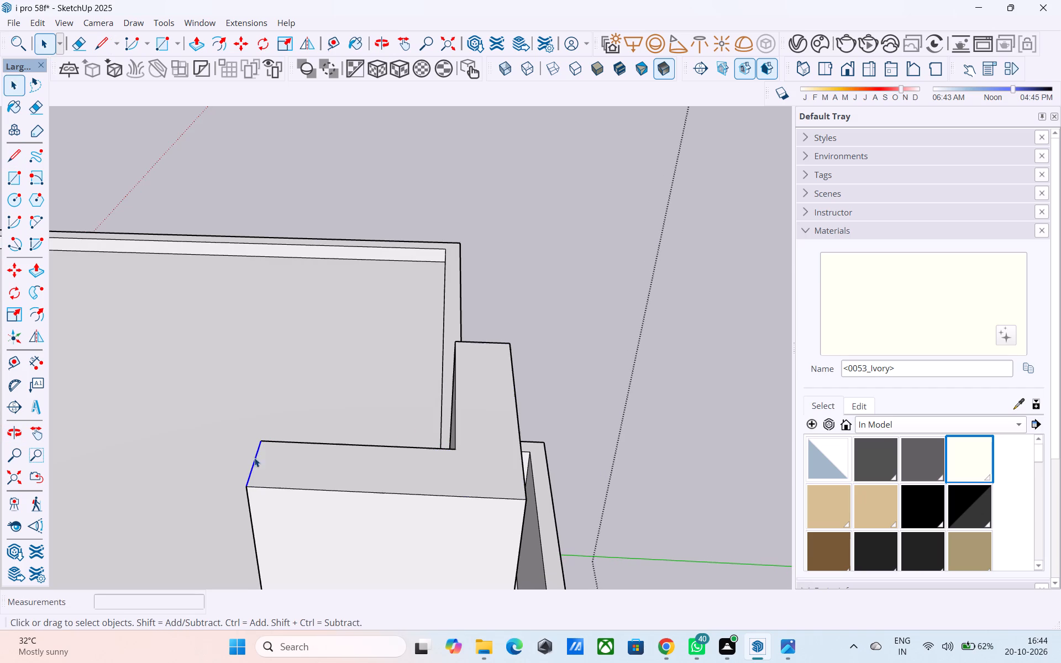
key(m)
click(247, 482)
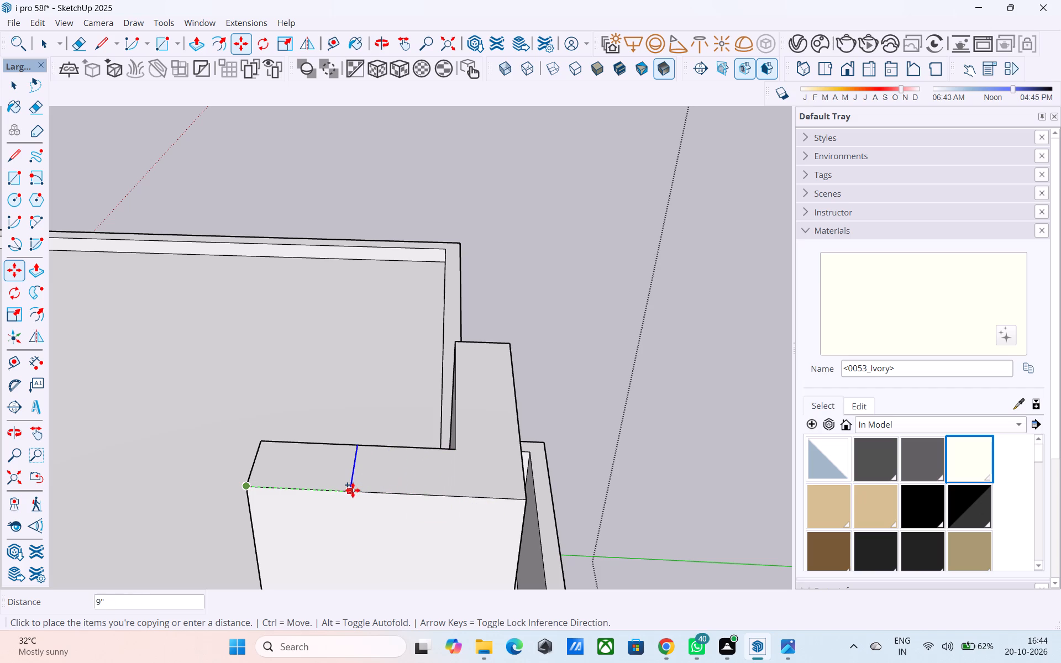
click(353, 490)
click(445, 469)
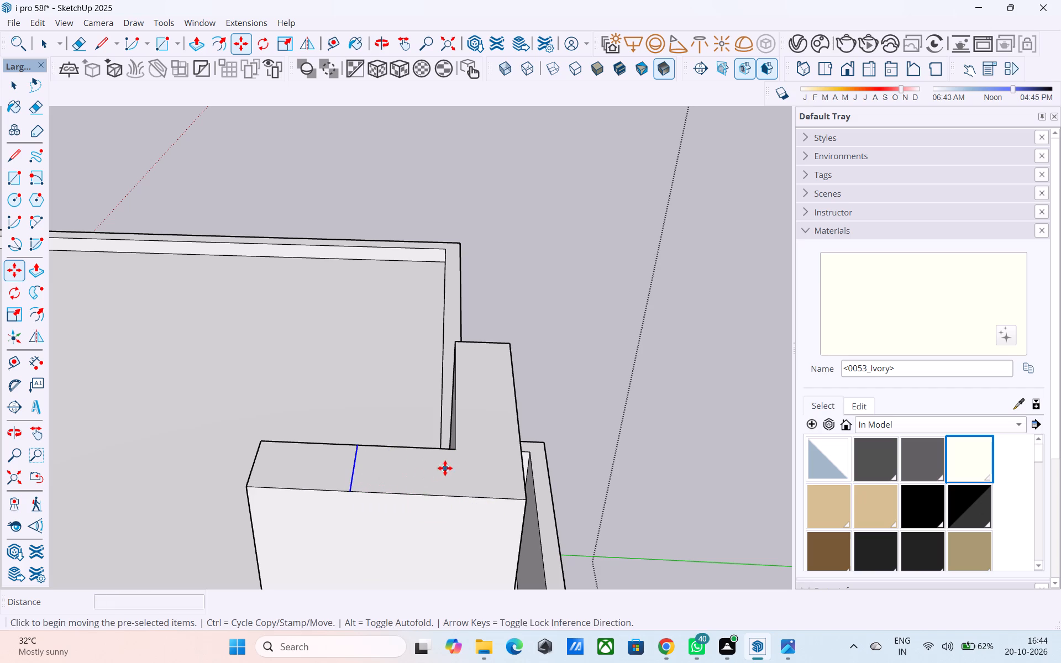
Push the L-shaped corner part of the pier's top down about 5', keeping the 9" end strip at full height.
key(space)
click(445, 468)
click(444, 480)
key(p)
click(444, 480)
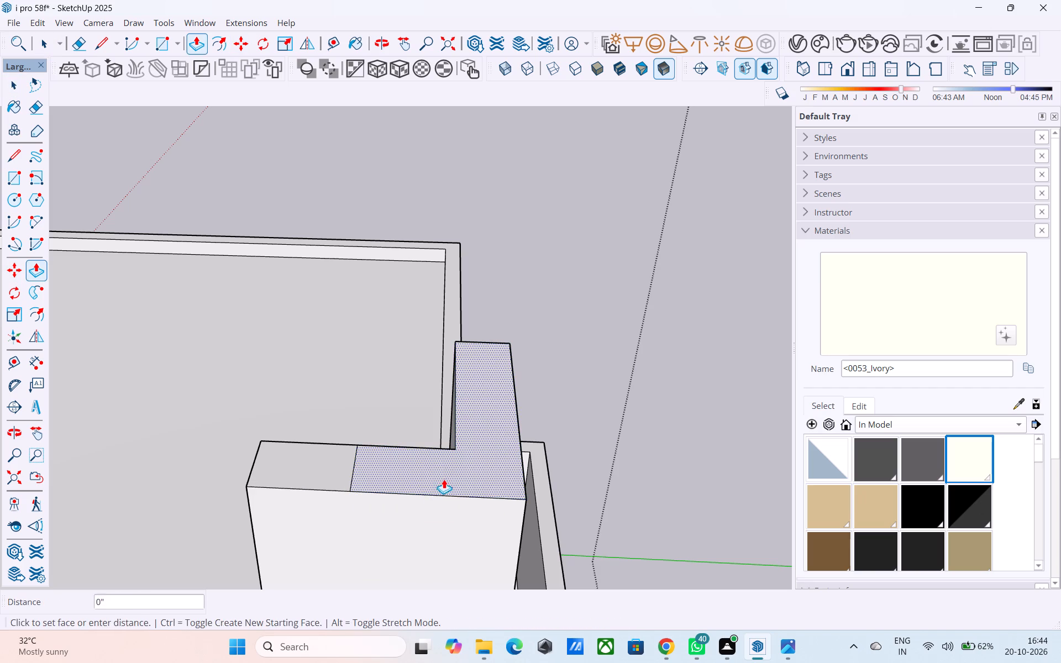
scroll(458, 543, down, 4)
middle_drag(454, 539, 464, 373)
scroll(469, 366, down, 7)
scroll(447, 453, down, 7)
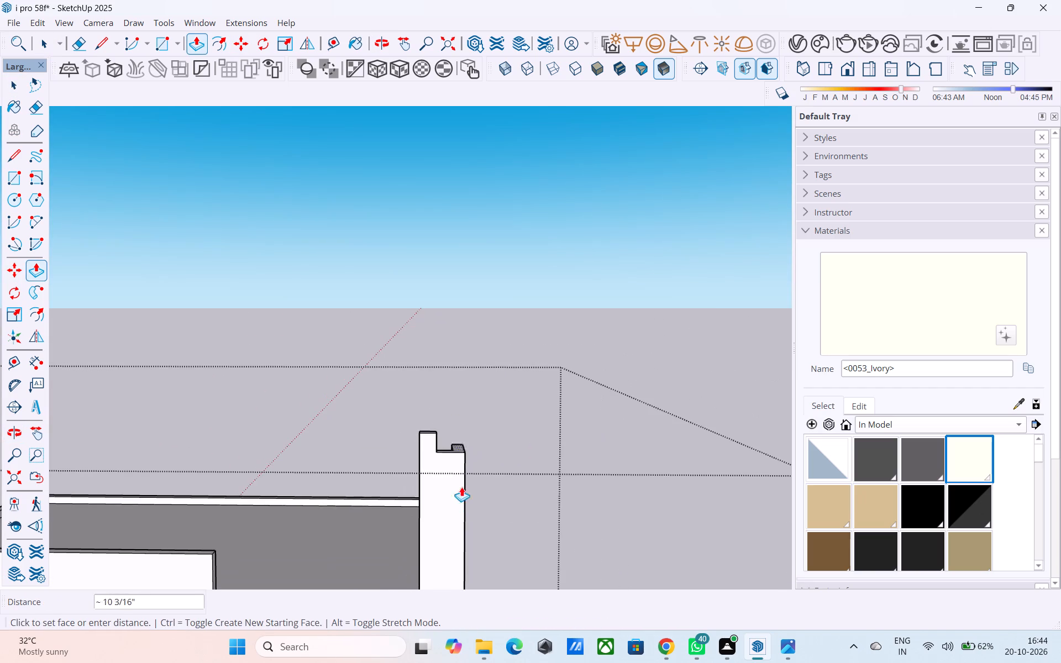
scroll(450, 485, down, 9)
scroll(439, 476, up, 16)
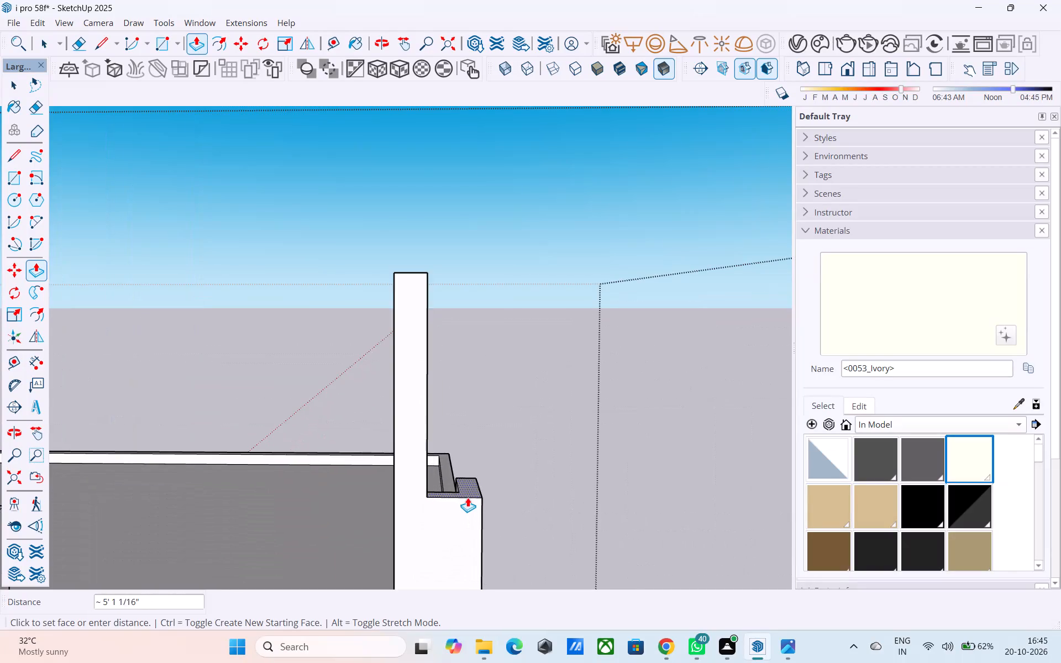
scroll(468, 497, down, 4)
middle_drag(458, 488, 442, 455)
click(429, 415)
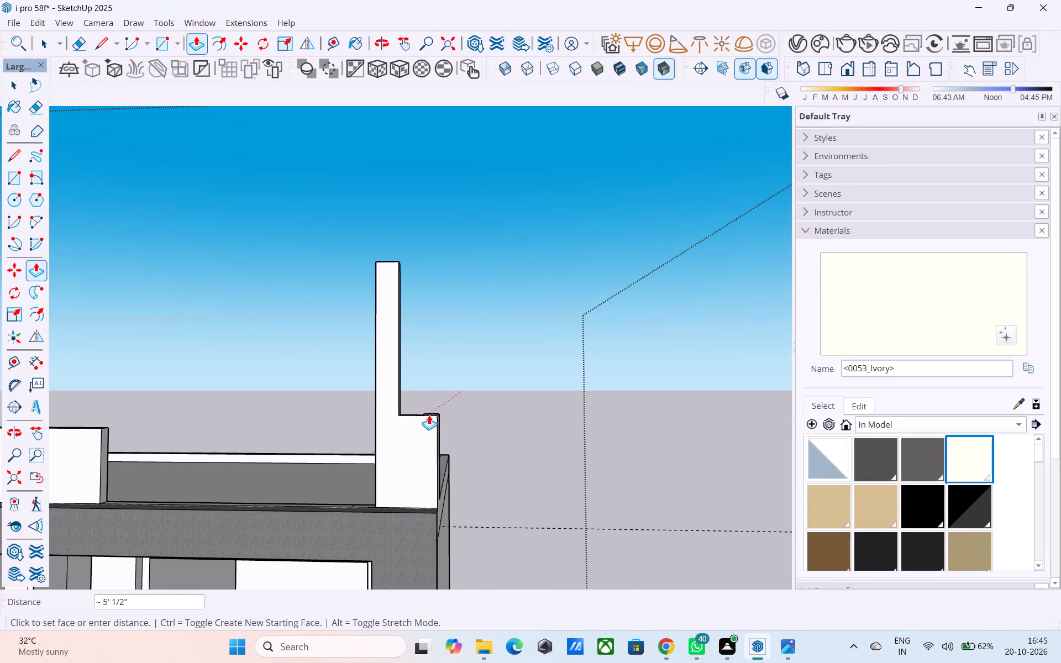
key(space)
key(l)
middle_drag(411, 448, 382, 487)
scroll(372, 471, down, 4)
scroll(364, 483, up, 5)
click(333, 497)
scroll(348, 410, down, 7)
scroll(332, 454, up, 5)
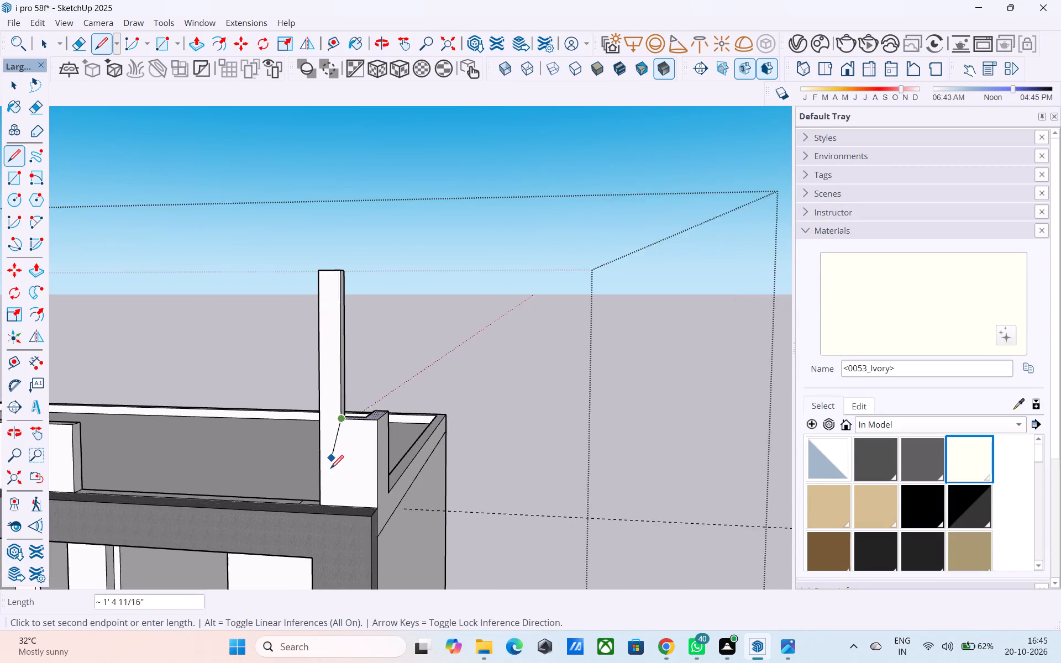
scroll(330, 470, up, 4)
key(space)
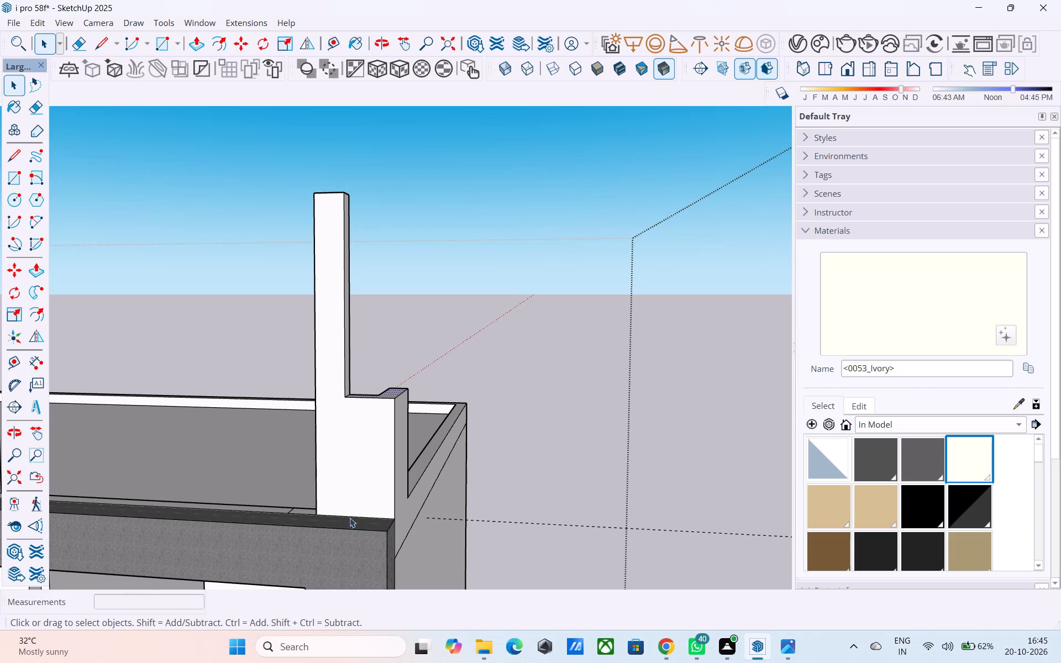
Push the L-shaped part of the corner pier's top further down, level with the roof parapet's top.
middle_drag(344, 464, 342, 529)
scroll(381, 415, up, 3)
click(388, 394)
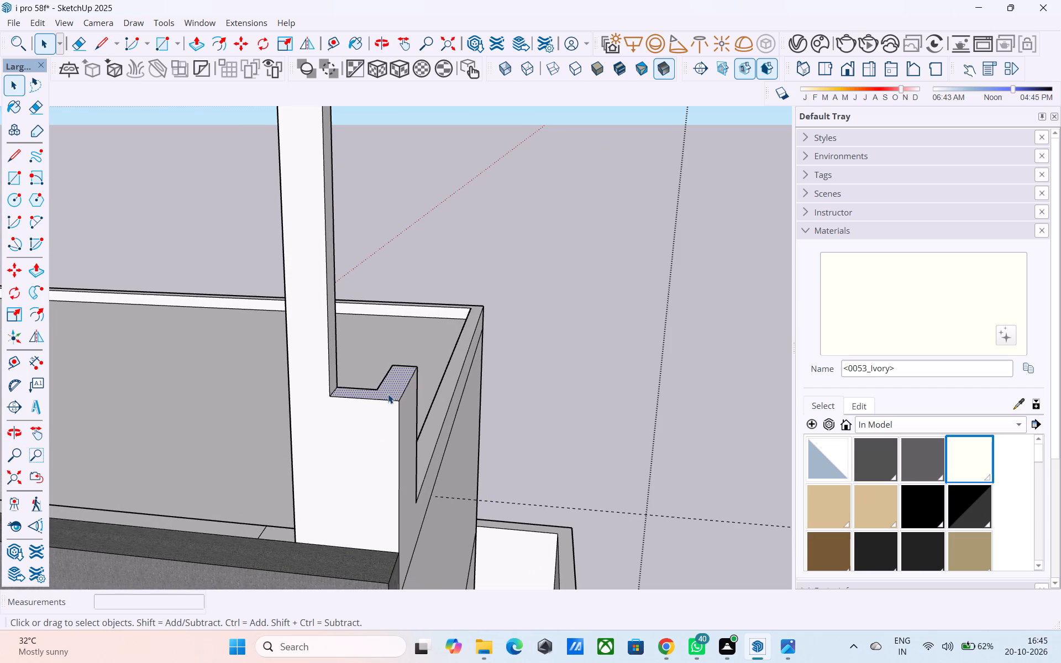
key(p)
click(388, 394)
click(417, 476)
key(space)
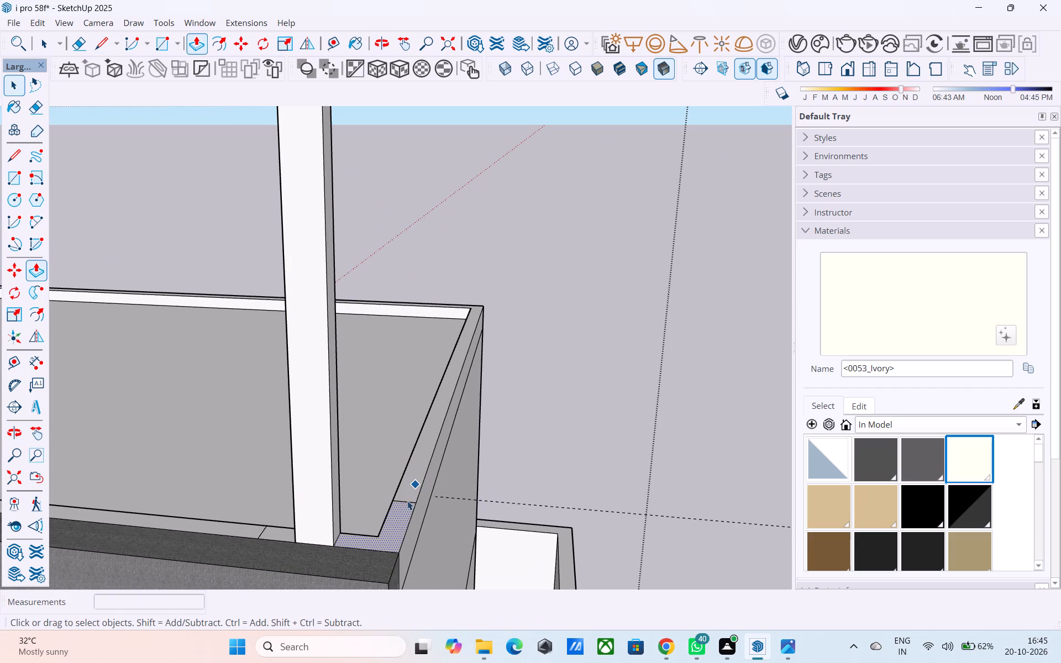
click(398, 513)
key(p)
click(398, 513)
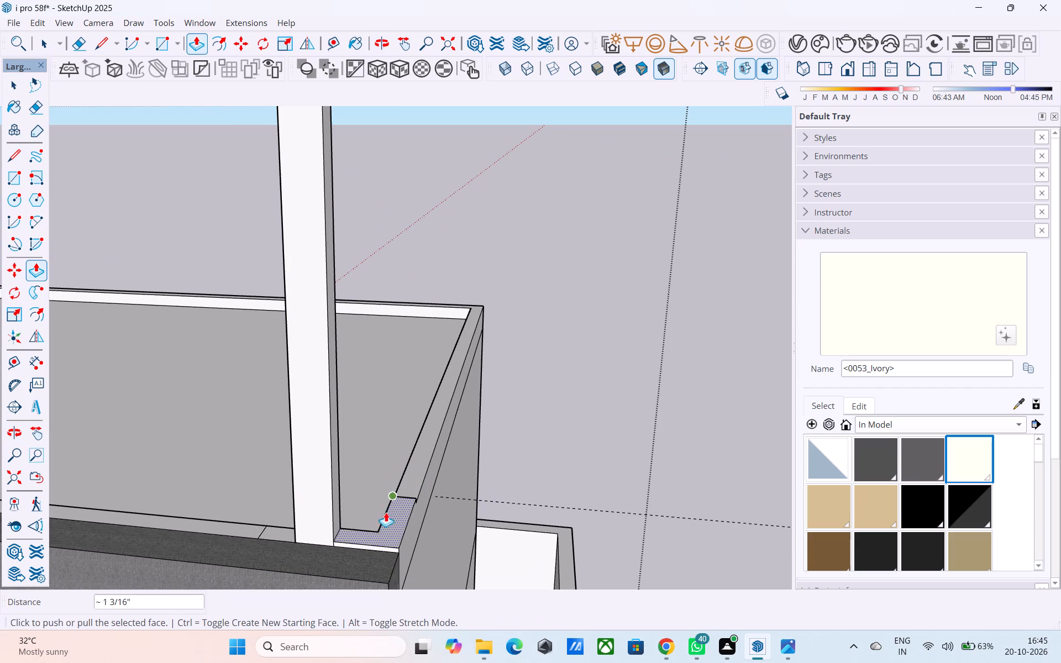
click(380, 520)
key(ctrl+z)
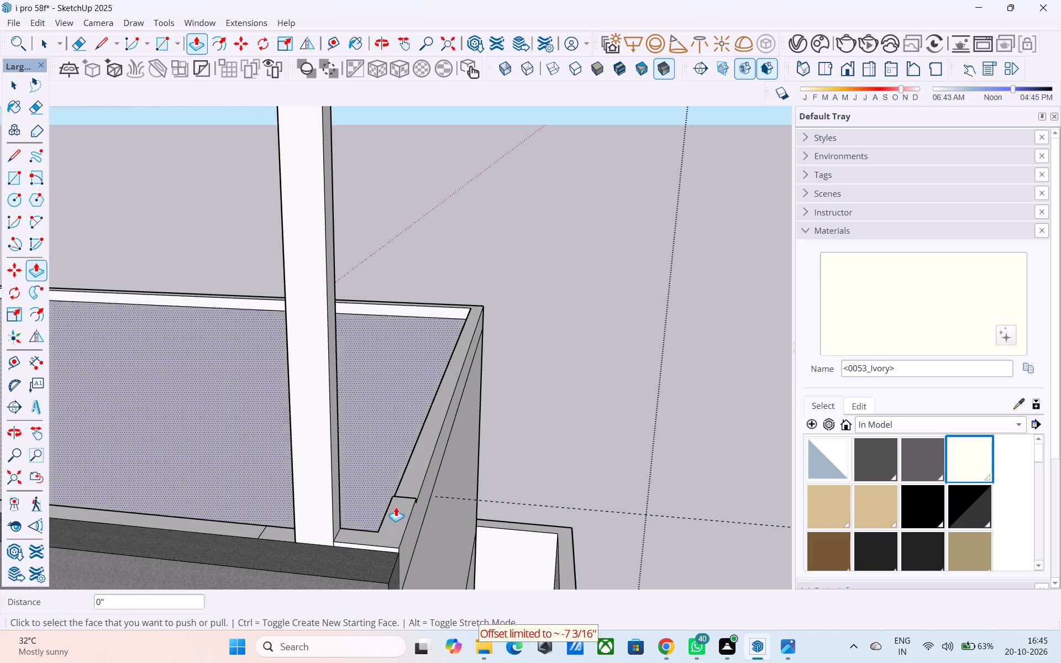
Push/Pull the lowered L-shaped face of the corner pier up 3' beside the tall post.
key(space)
scroll(396, 518, up, 3)
click(396, 518)
key(p)
click(396, 517)
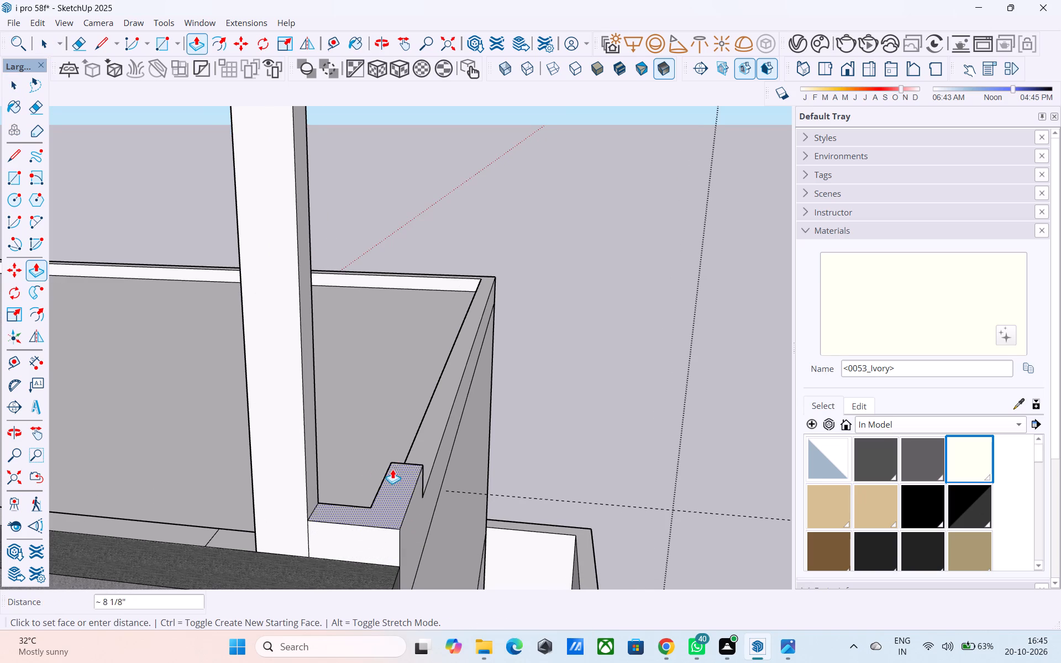
key(3)
key(apostrophe)
key(Return)
scroll(392, 459, down, 5)
key(space)
Erase the edge crossing the top of the front parapet at the foot of the tall post.
middle_drag(392, 462, 421, 428)
scroll(414, 424, down, 9)
middle_drag(414, 429, 442, 348)
scroll(438, 350, down, 4)
middle_drag(438, 351, 433, 402)
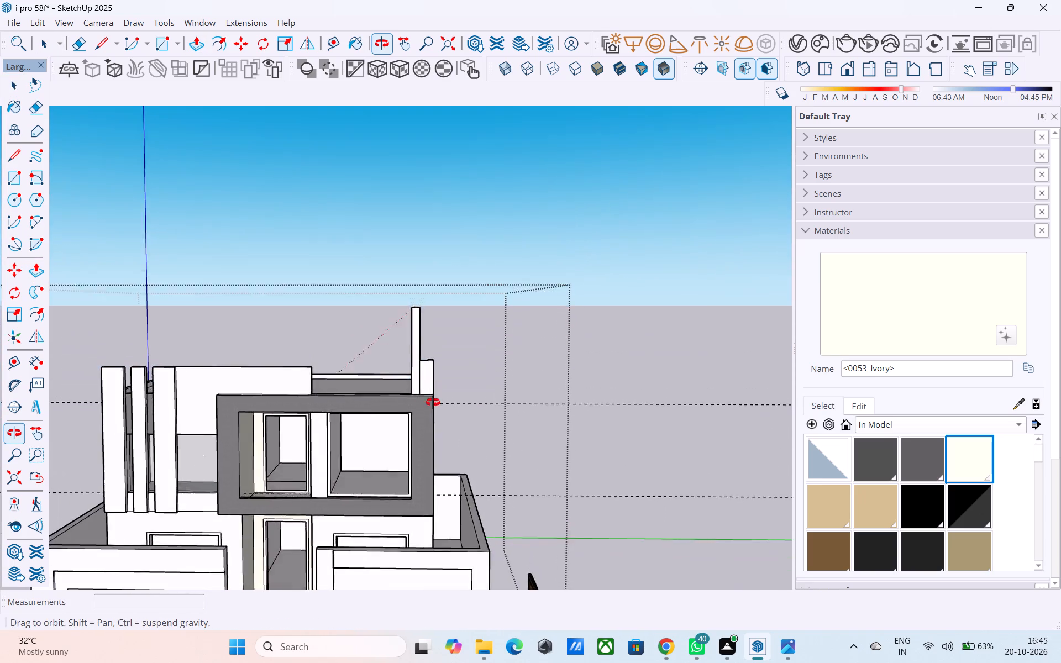
middle_drag(433, 402, 533, 522)
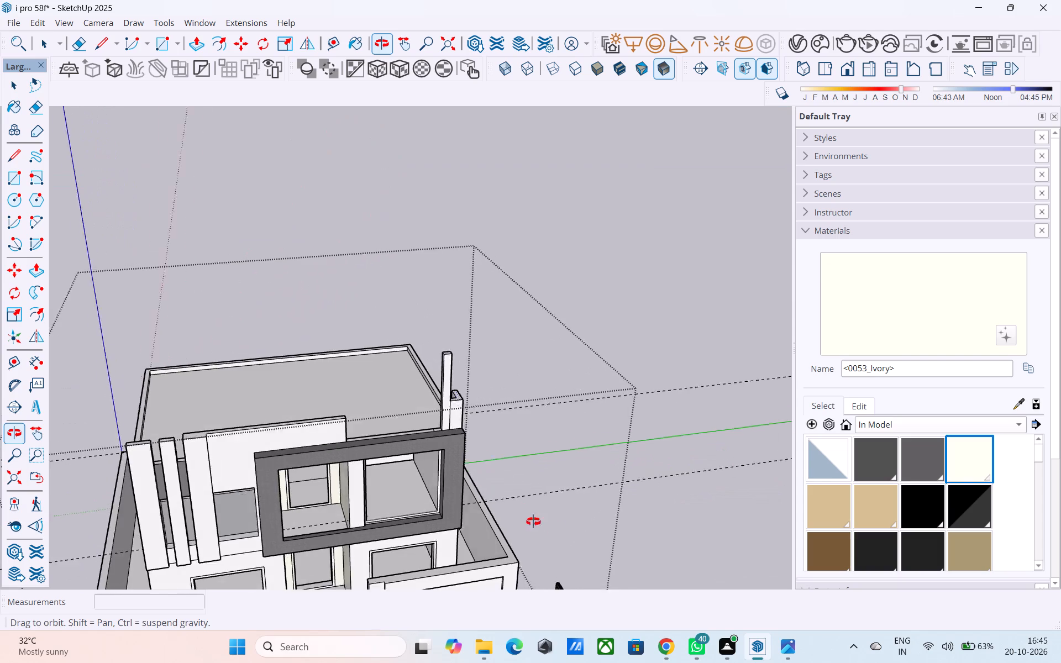
middle_drag(533, 522, 711, 525)
middle_drag(595, 468, 718, 436)
scroll(481, 438, up, 4)
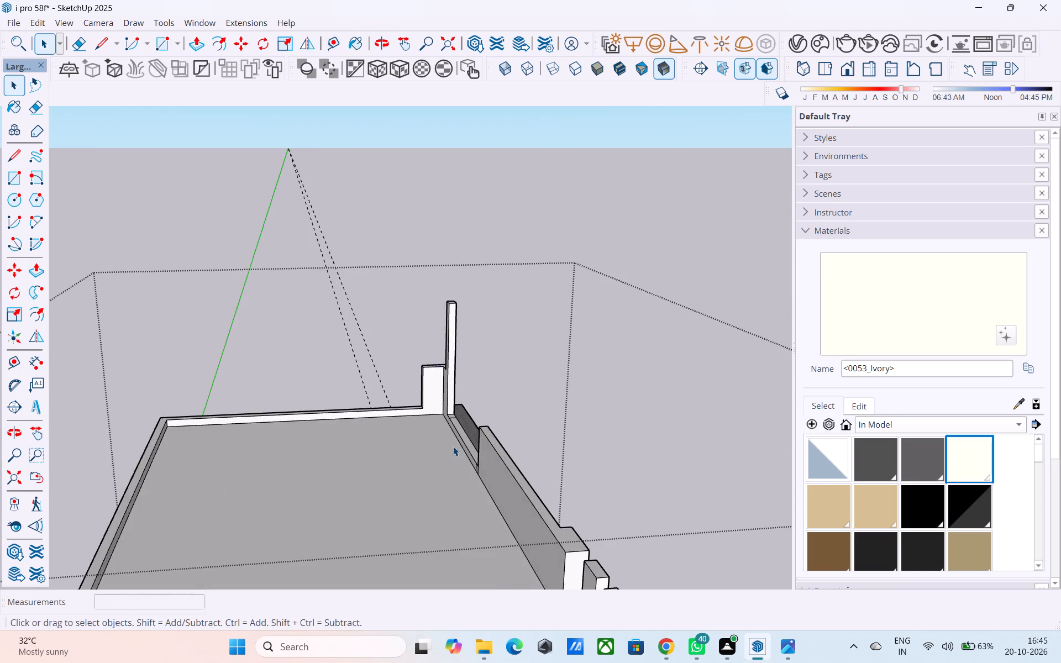
middle_drag(446, 441, 401, 425)
shift+scroll(402, 425, up, 9)
scroll(405, 371, up, 1)
middle_drag(405, 370, 407, 390)
key(e)
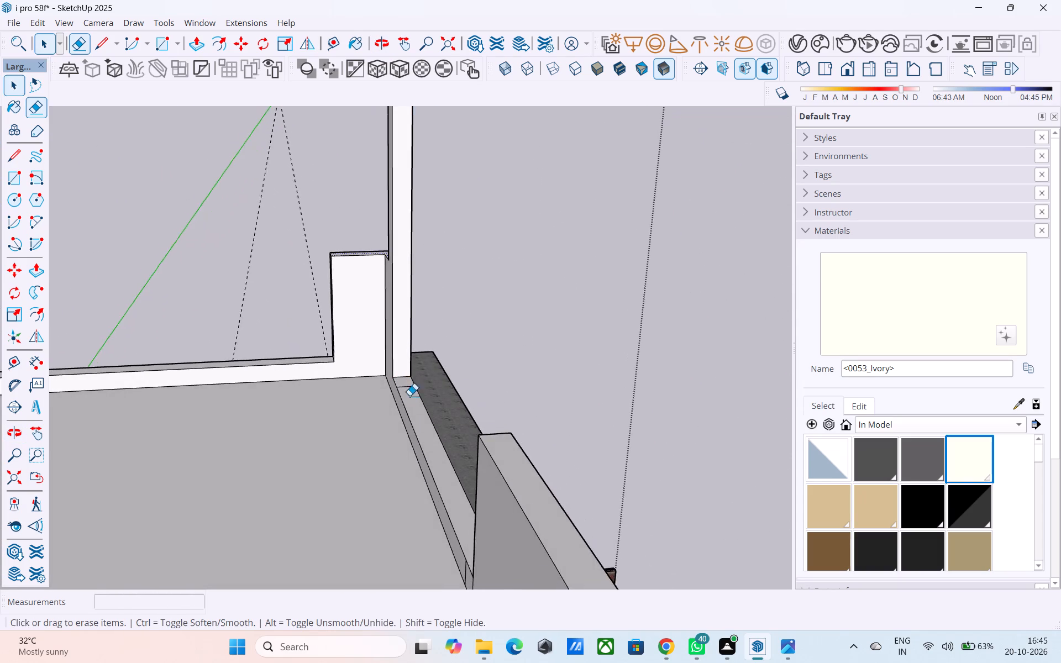
scroll(409, 396, up, 4)
click(404, 381)
Push/Pull the front parapet's top strip between the post and the fin wall up 3'.
key(space)
click(404, 385)
key(p)
click(404, 385)
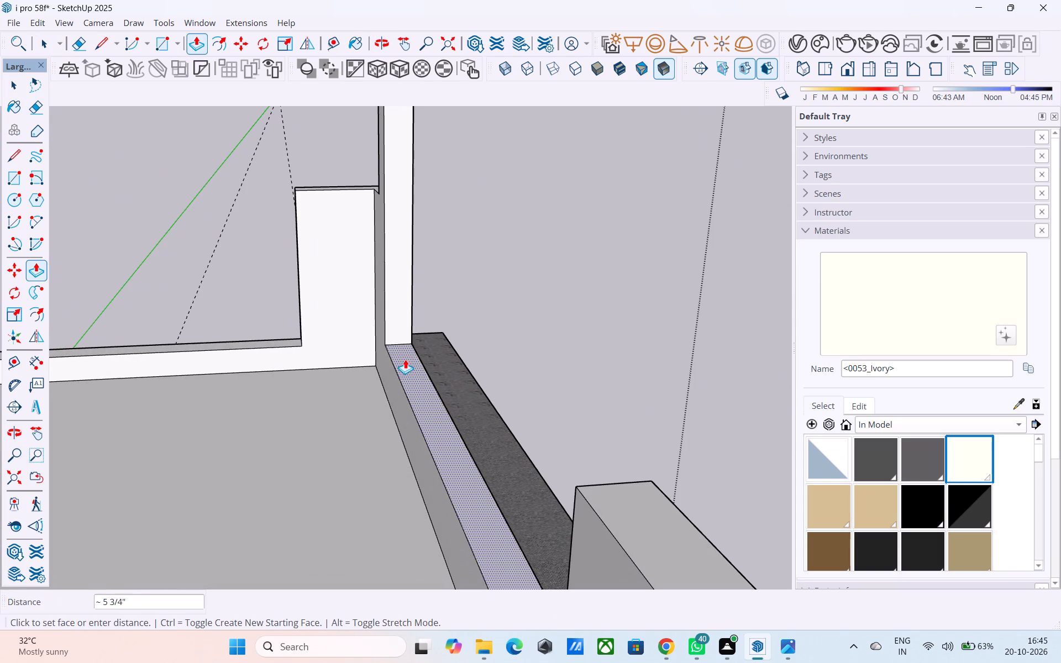
key(3)
key(apostrophe)
key(Return)
Push/Pull the joined top face of the front wall and its wide fin up 2'.
scroll(405, 359, down, 1)
middle_drag(403, 360, 343, 327)
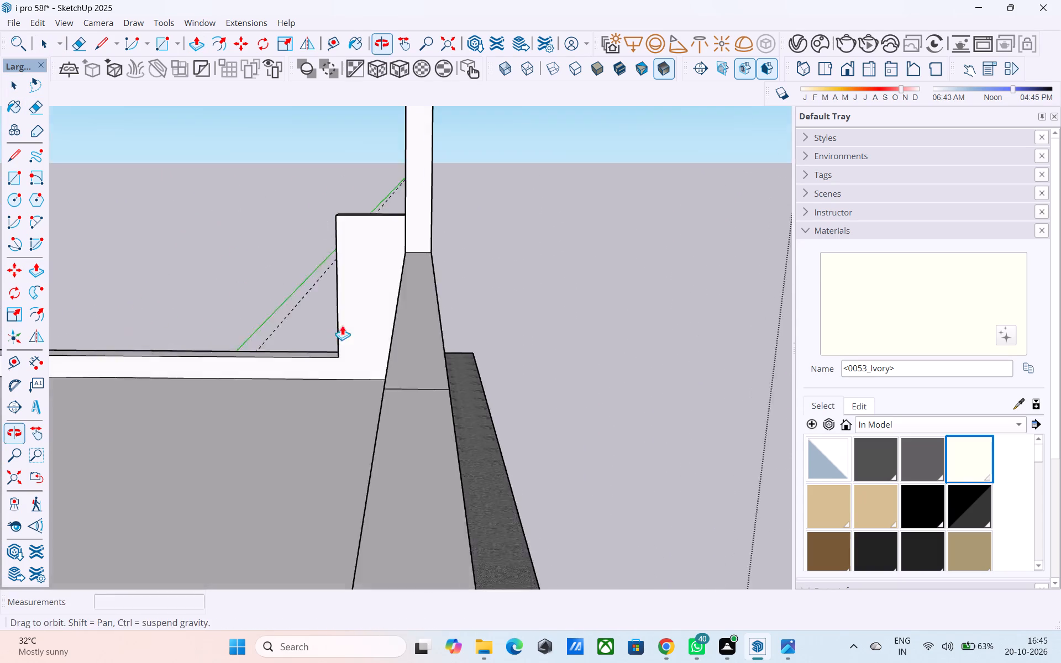
scroll(342, 319, down, 16)
middle_drag(413, 350, 245, 366)
scroll(230, 371, up, 1)
middle_drag(253, 390, 352, 411)
scroll(319, 406, up, 8)
click(285, 384)
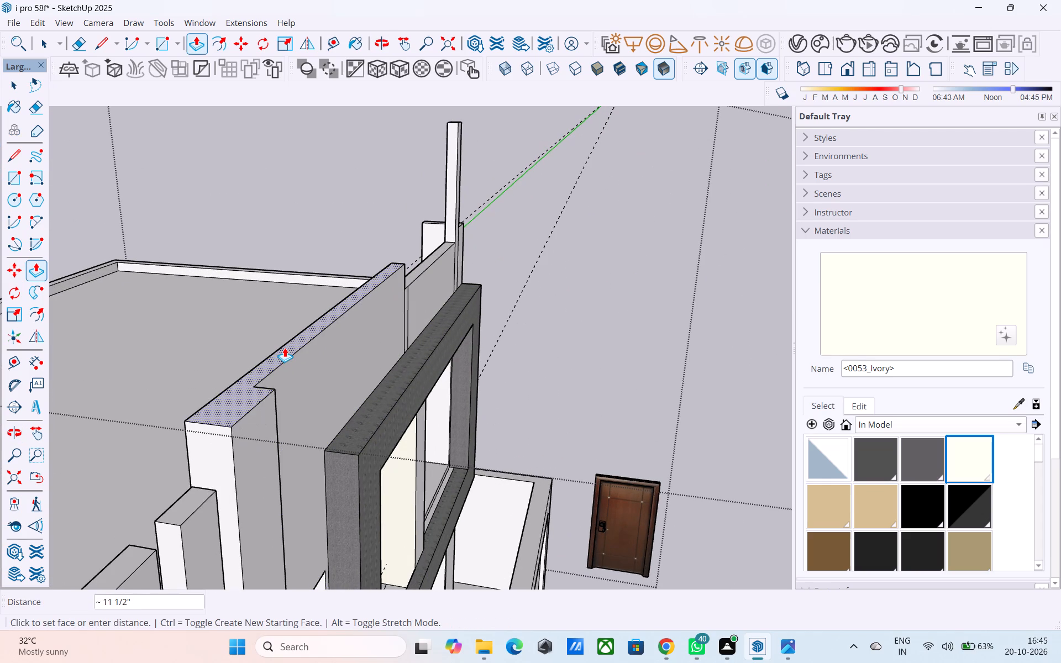
text(2')
key(Return)
Raise the outer fin's top by 2' and the middle fin's top level with the wide fin.
scroll(285, 348, down, 7)
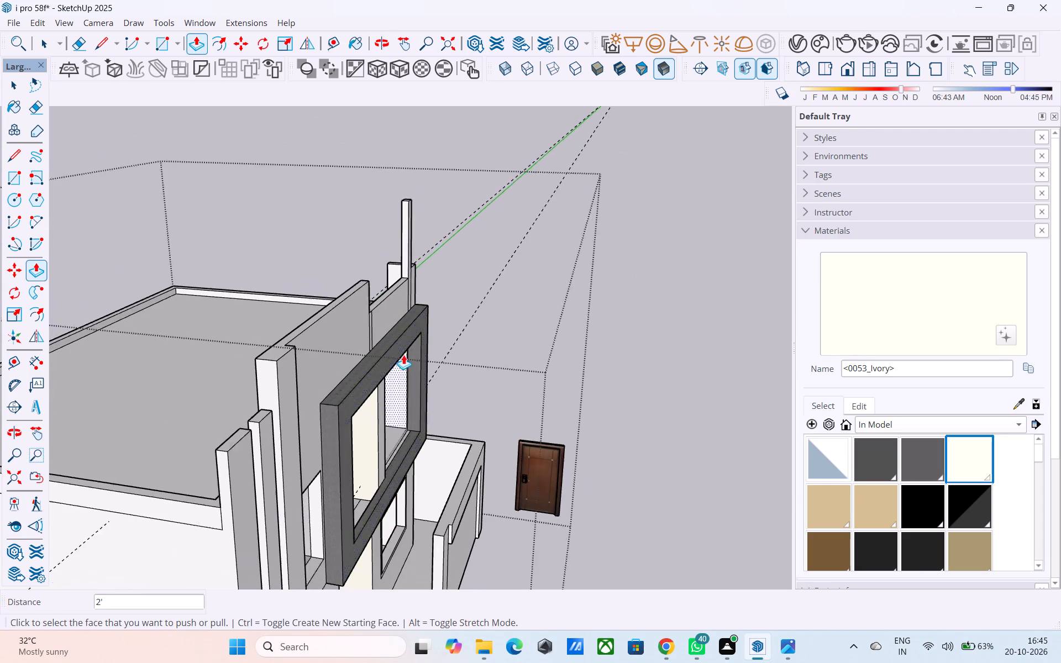
scroll(403, 355, down, 1)
middle_drag(398, 356, 387, 357)
scroll(261, 412, up, 8)
double_click(216, 447)
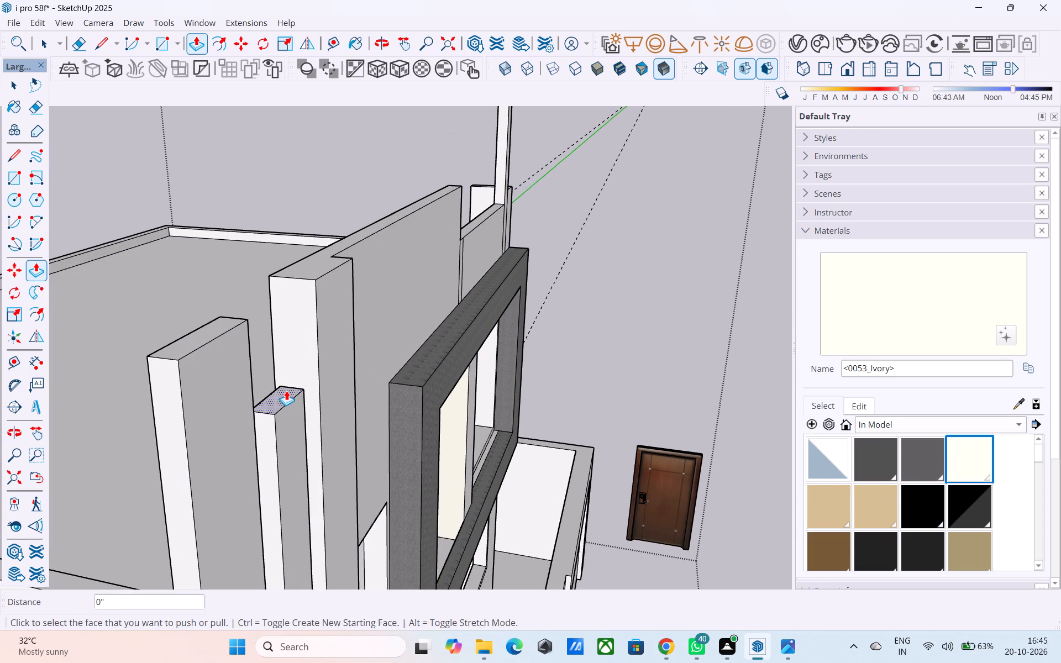
double_click(286, 391)
click(286, 390)
click(314, 273)
Examine the raised fins, front parapet and corner pier against the whole facade from several angles.
scroll(376, 295, down, 4)
middle_drag(387, 306, 206, 315)
scroll(597, 326, down, 7)
middle_drag(551, 342, 370, 272)
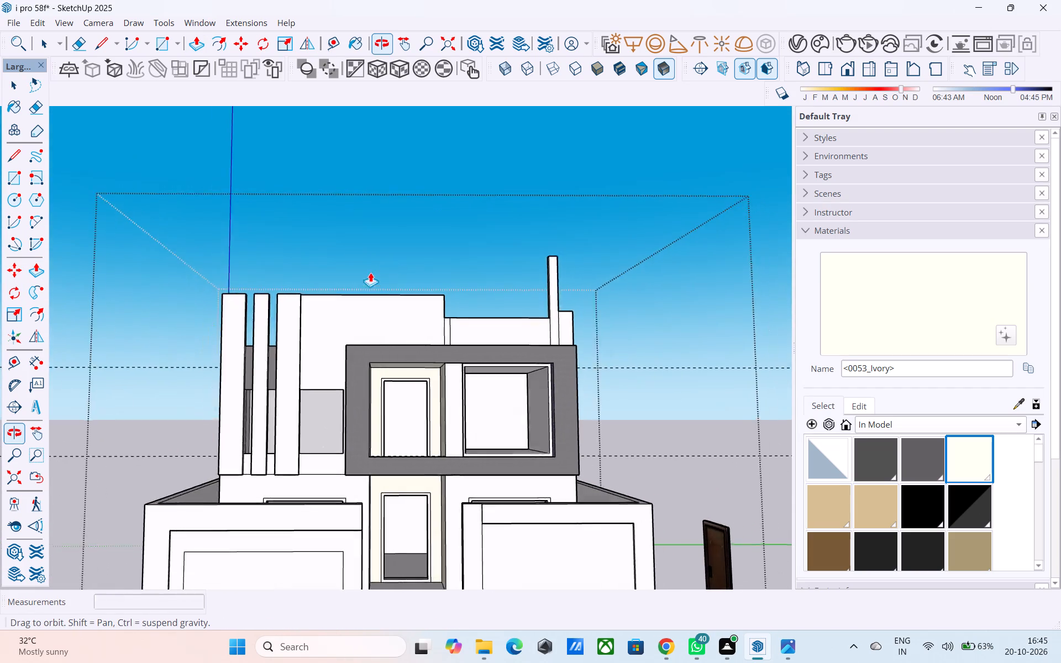
middle_drag(370, 272, 374, 271)
scroll(371, 304, up, 4)
scroll(377, 318, down, 4)
middle_drag(379, 323, 437, 378)
scroll(438, 378, down, 3)
middle_drag(438, 378, 435, 374)
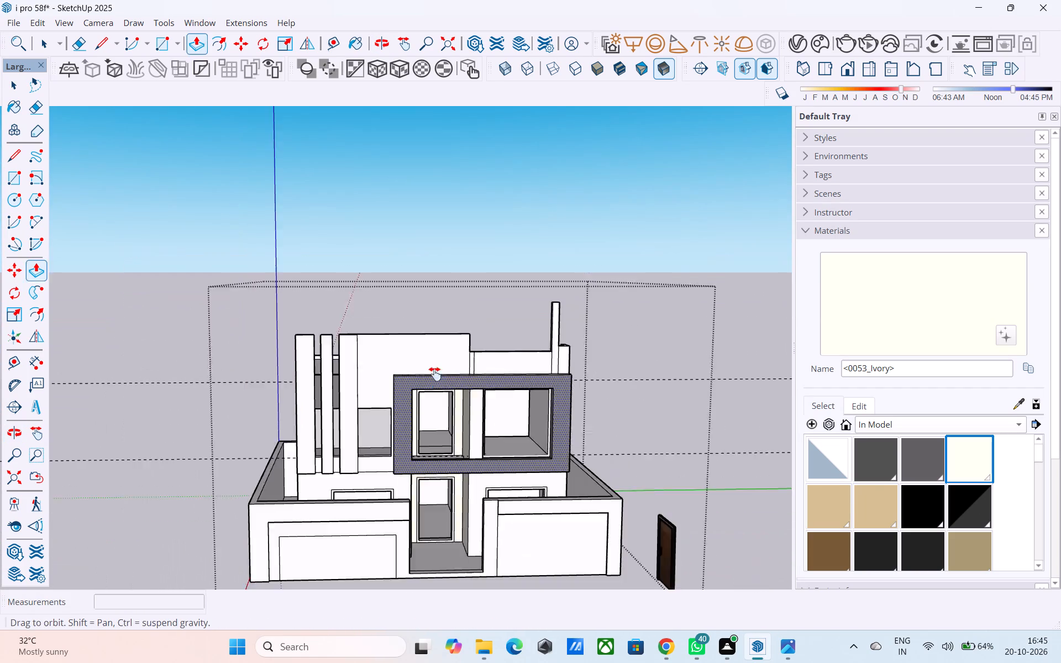
middle_drag(435, 374, 411, 301)
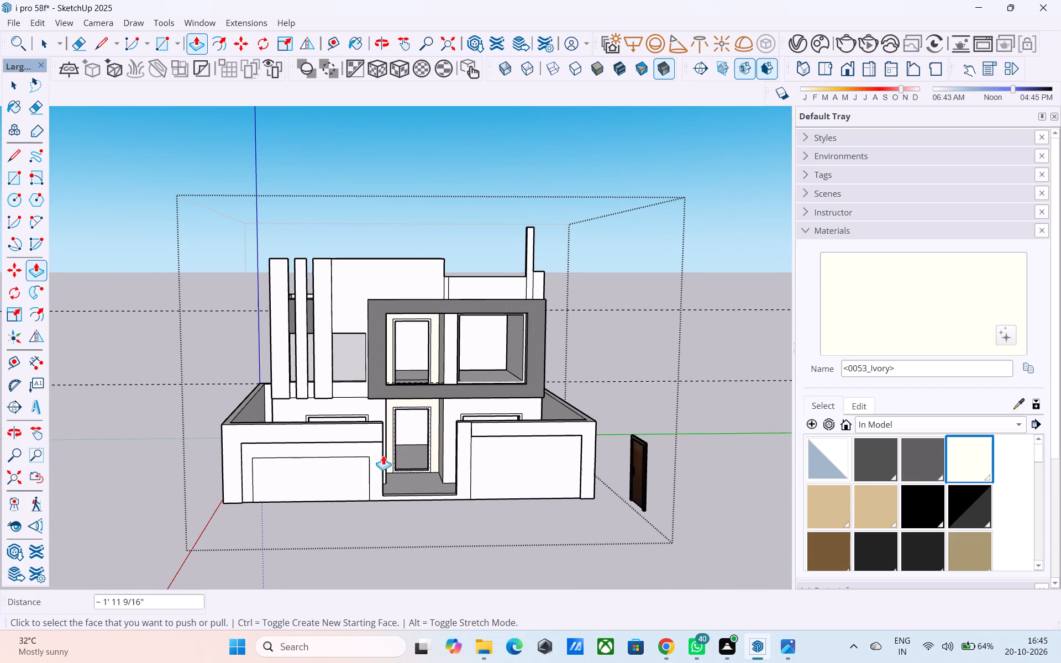
middle_drag(375, 477, 471, 426)
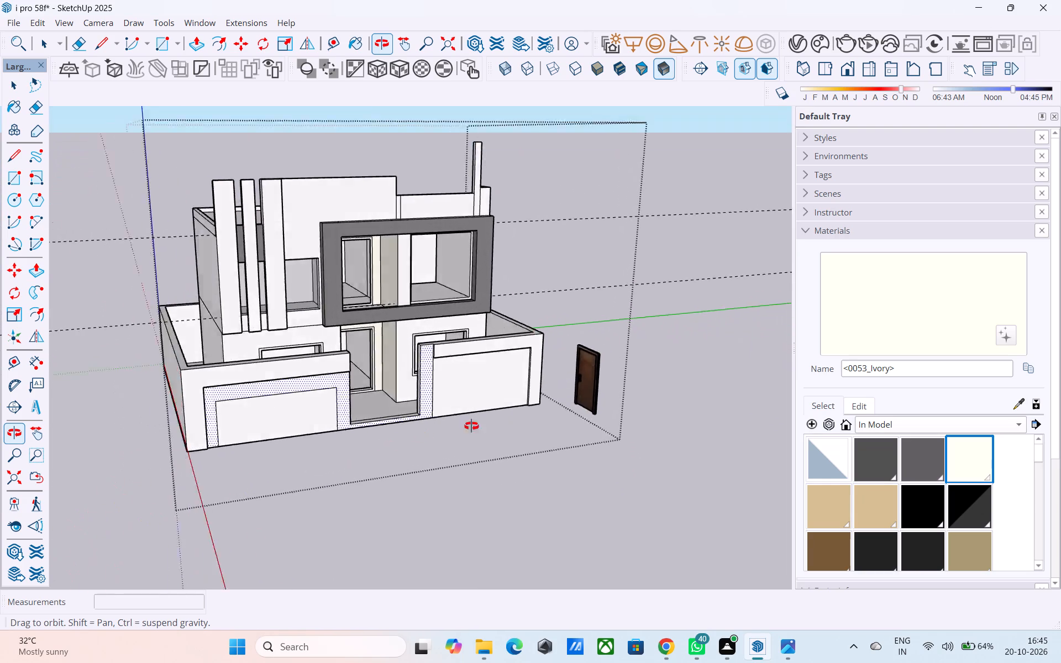
middle_drag(471, 426, 314, 432)
middle_drag(432, 350, 430, 355)
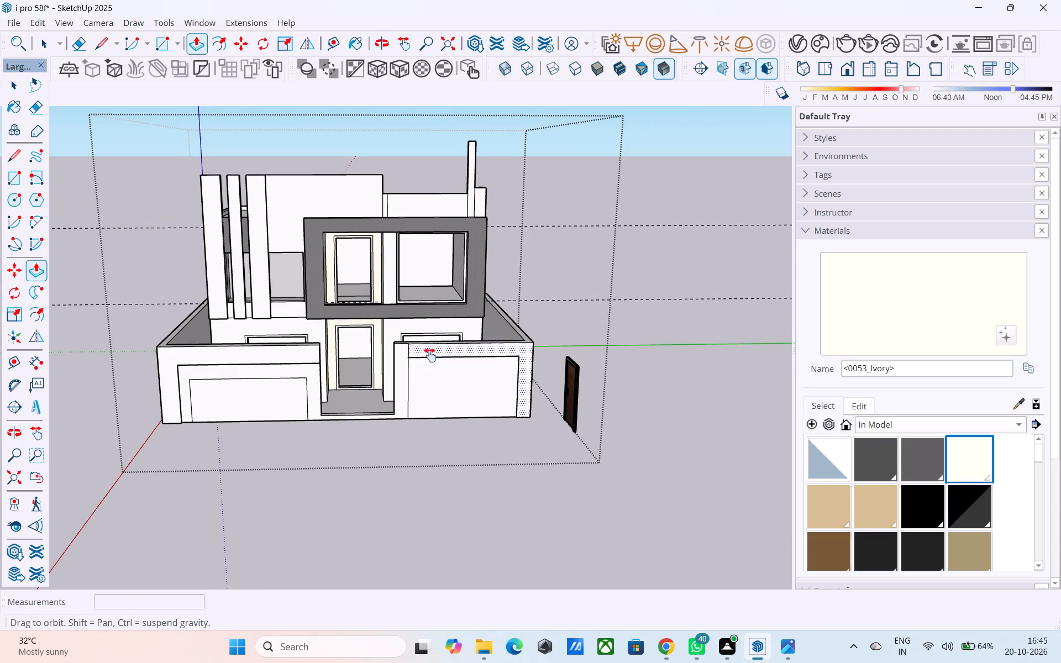
middle_drag(430, 355, 447, 506)
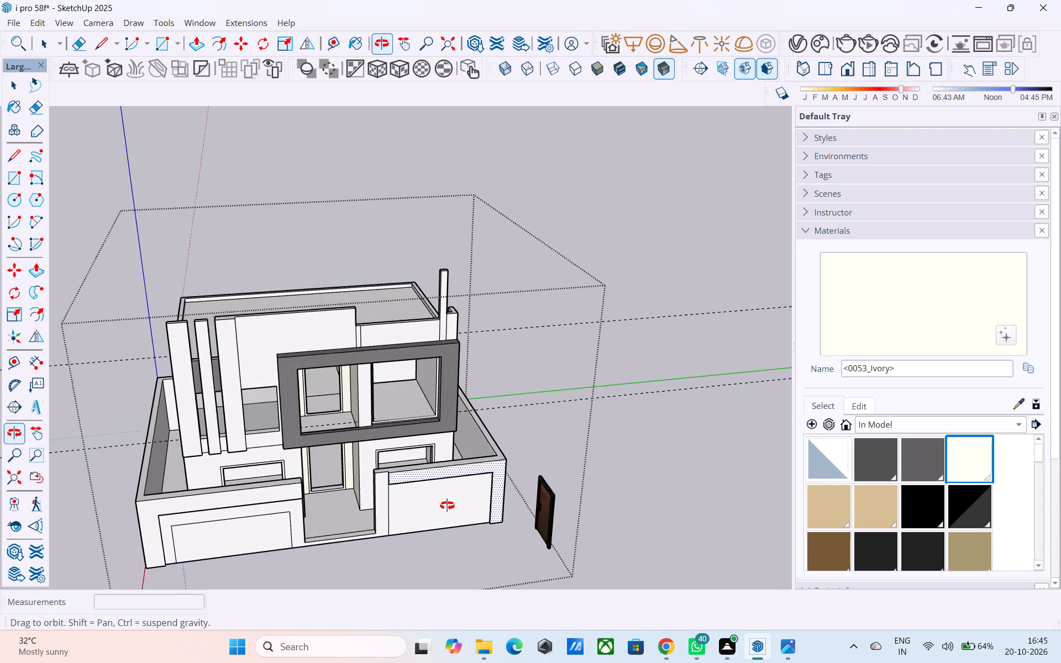
middle_drag(447, 506, 449, 498)
Push the top of the corner pier's tall post down 1'.
middle_drag(495, 342, 495, 515)
scroll(450, 334, up, 12)
click(428, 360)
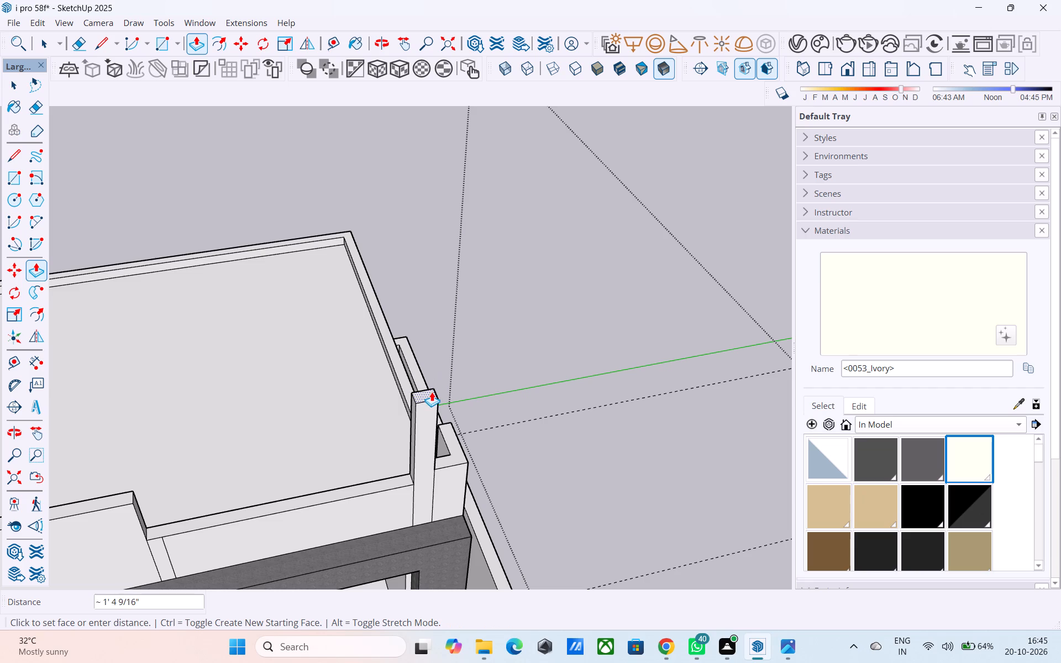
text(1')
key(Return)
key(space)
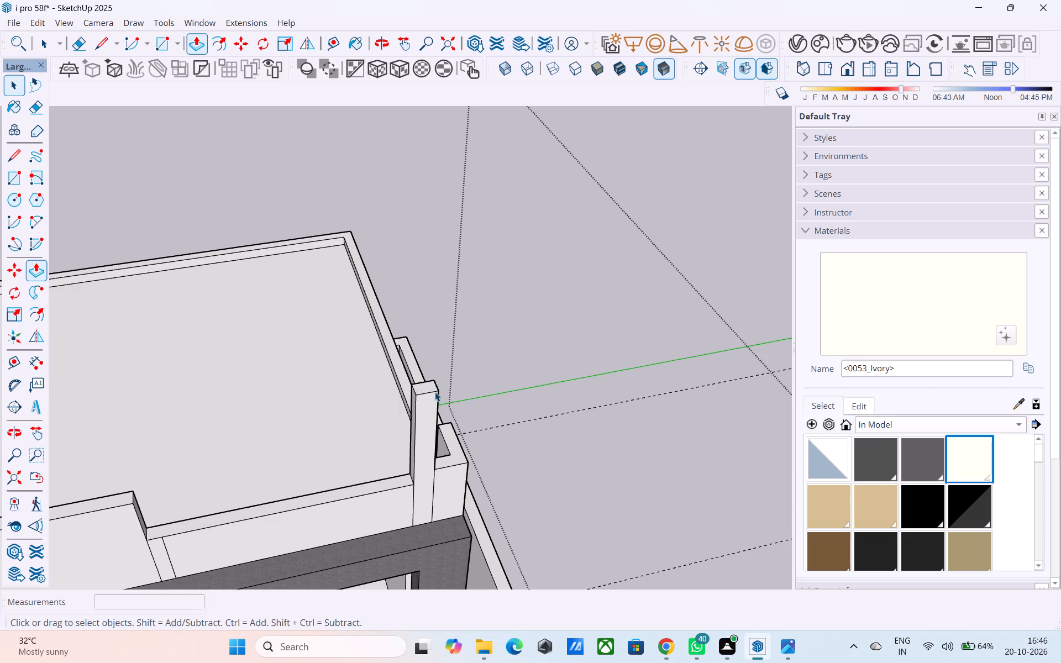
Examine the corner post, parapet and back of the raised front wall from the front, above and behind.
scroll(436, 405, down, 5)
scroll(484, 434, down, 5)
middle_drag(465, 415, 490, 318)
scroll(491, 318, down, 4)
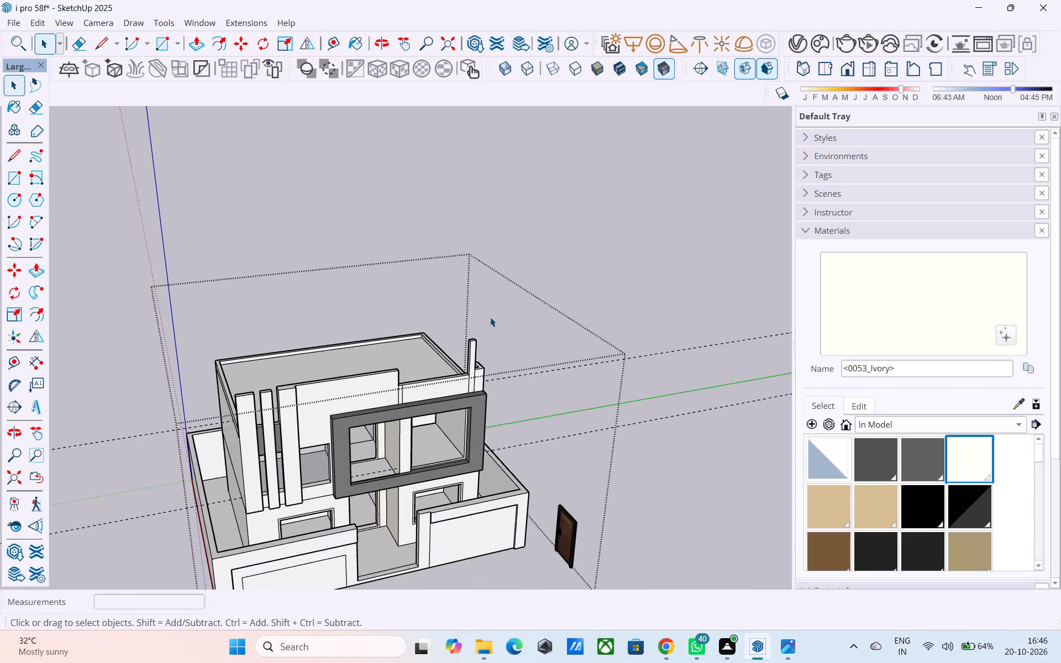
middle_drag(488, 318, 514, 516)
middle_drag(487, 478, 778, 391)
scroll(561, 339, up, 4)
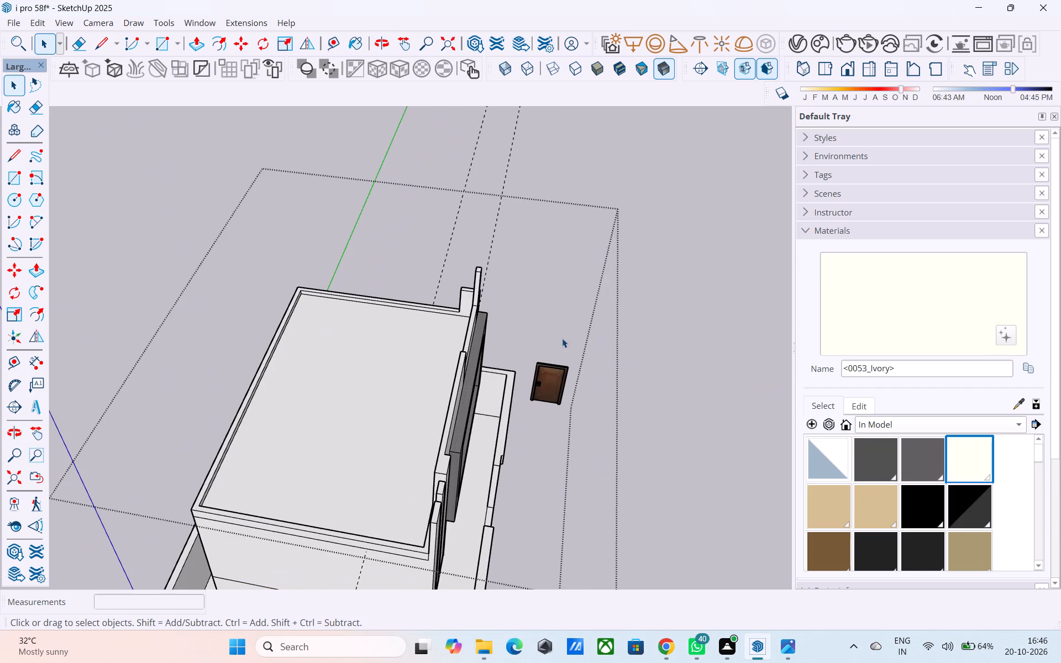
middle_drag(516, 313, 710, 286)
middle_drag(564, 318, 551, 314)
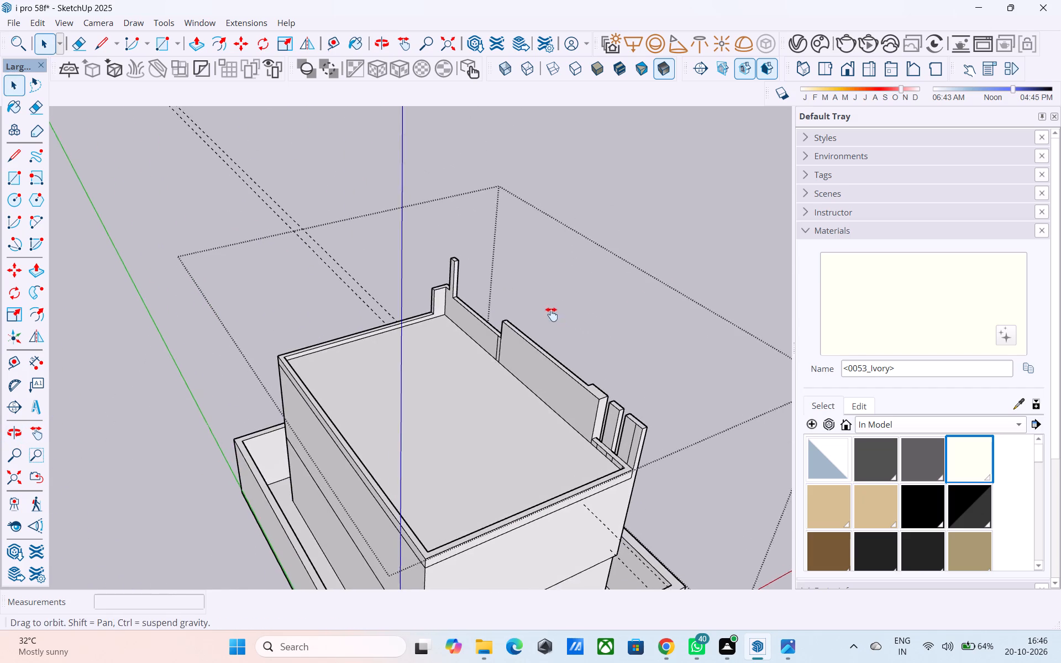
middle_drag(551, 314, 529, 308)
scroll(524, 315, up, 4)
middle_drag(488, 364, 627, 297)
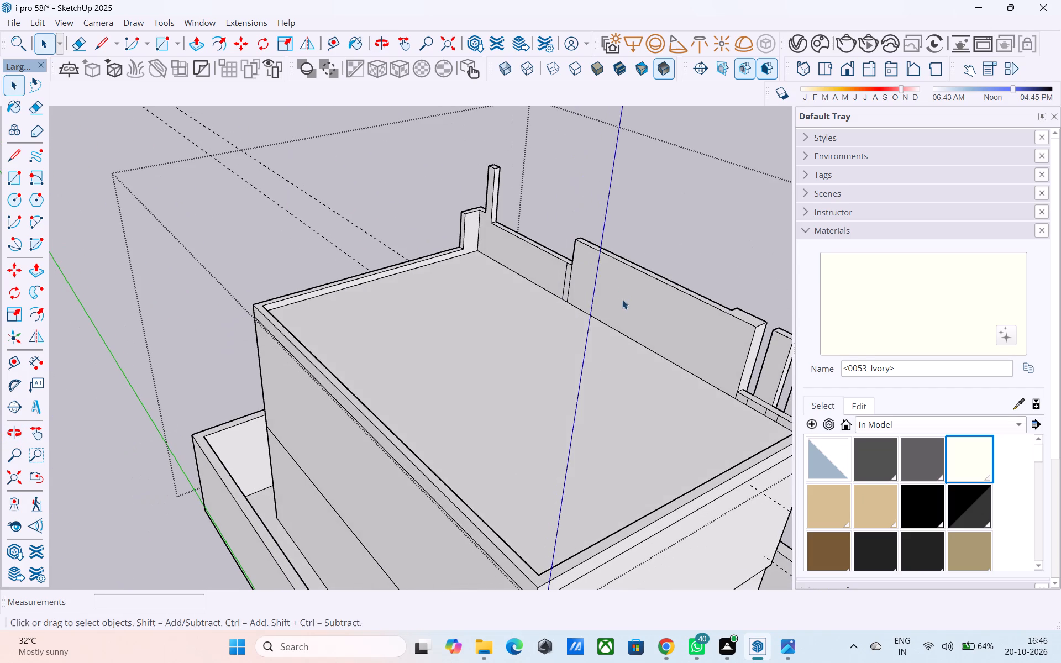
scroll(591, 298, up, 4)
middle_drag(545, 293, 652, 317)
scroll(650, 315, up, 4)
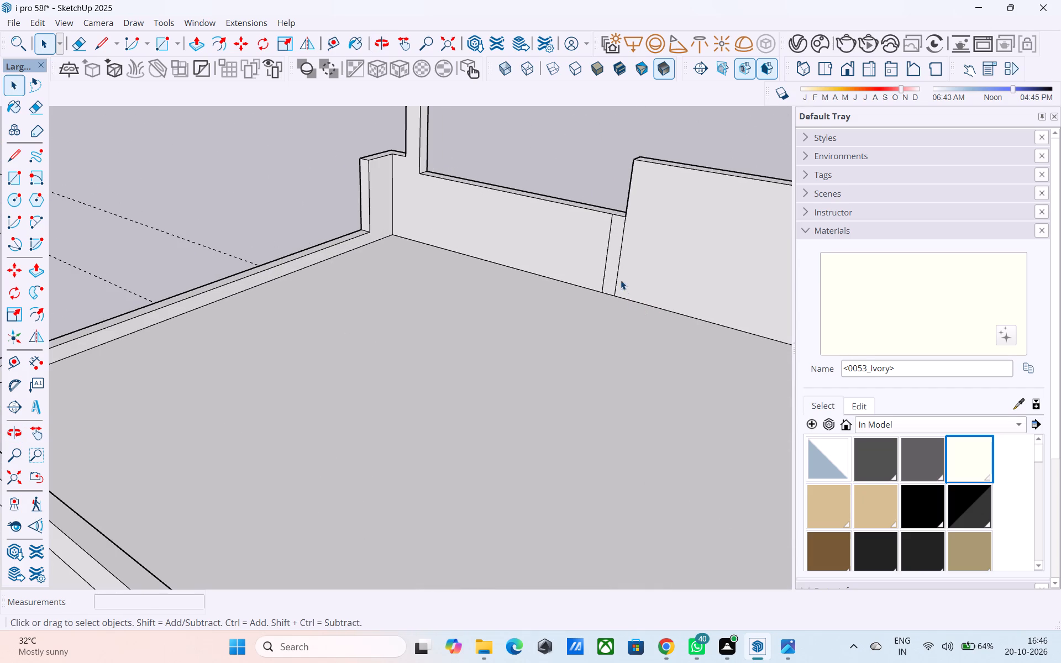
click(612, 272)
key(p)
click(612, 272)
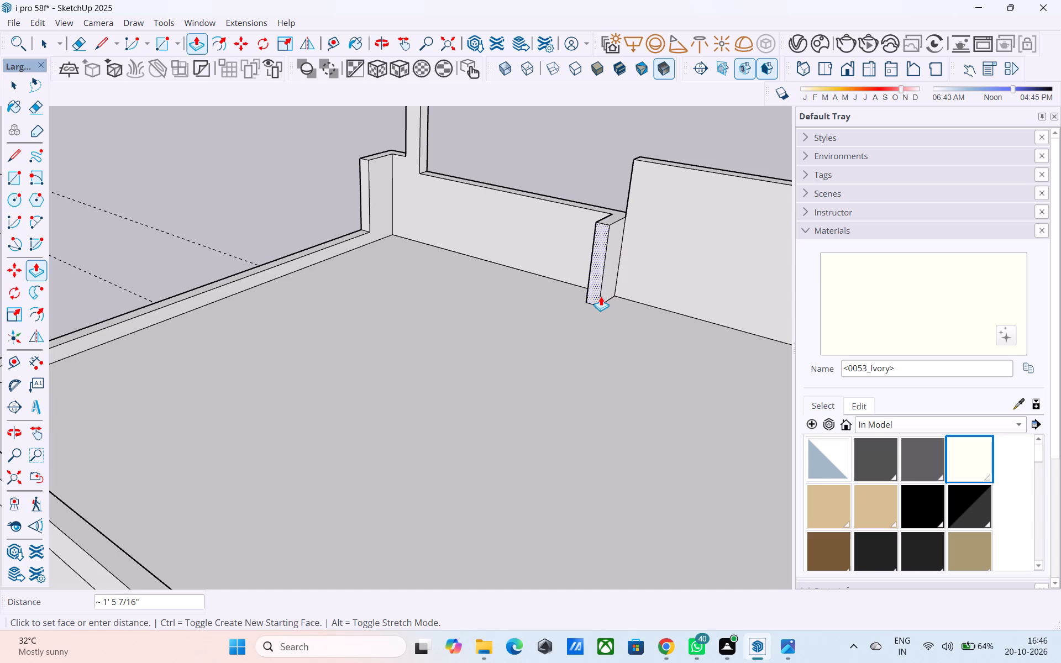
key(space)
Examine the roof slab, its surrounding parapet and the rear side of the fins and front wall.
scroll(601, 292, down, 5)
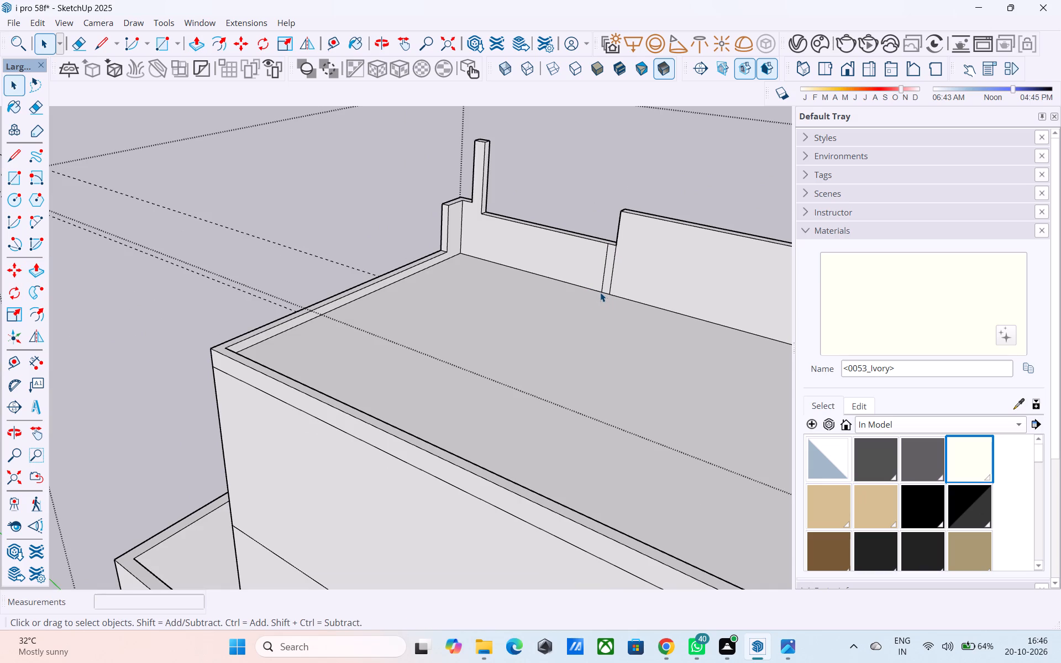
scroll(600, 292, down, 1)
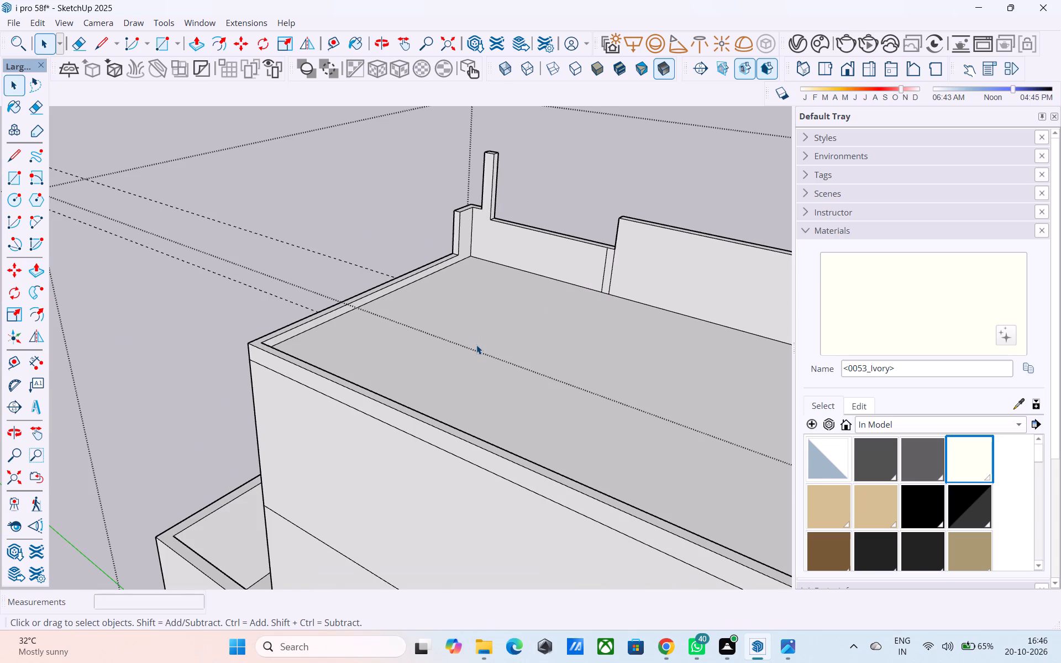
scroll(476, 345, down, 1)
middle_drag(476, 344, 624, 353)
scroll(574, 351, down, 1)
scroll(630, 341, down, 3)
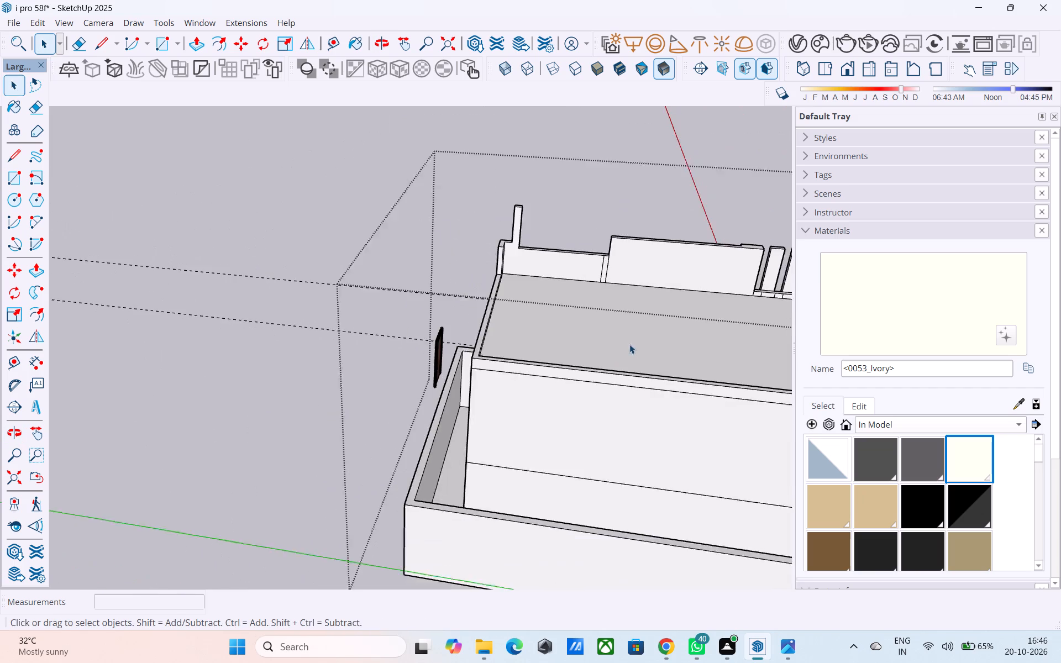
scroll(629, 344, down, 1)
scroll(433, 313, down, 5)
middle_drag(650, 332, 689, 318)
scroll(598, 291, up, 6)
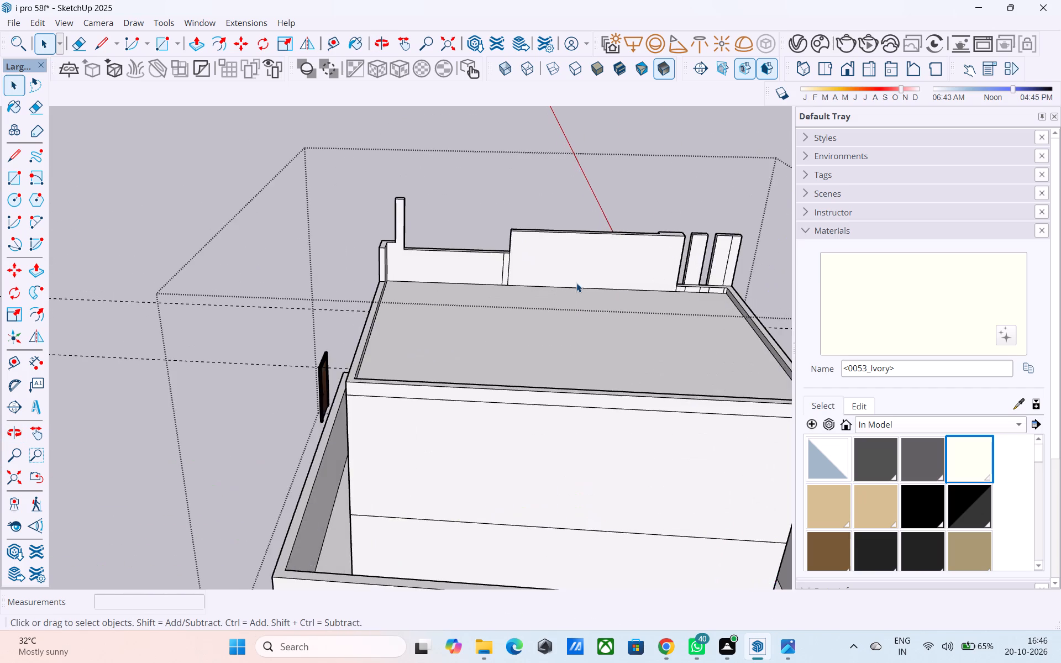
scroll(536, 285, up, 6)
middle_drag(511, 270, 346, 312)
scroll(632, 216, down, 5)
middle_drag(610, 272, 444, 253)
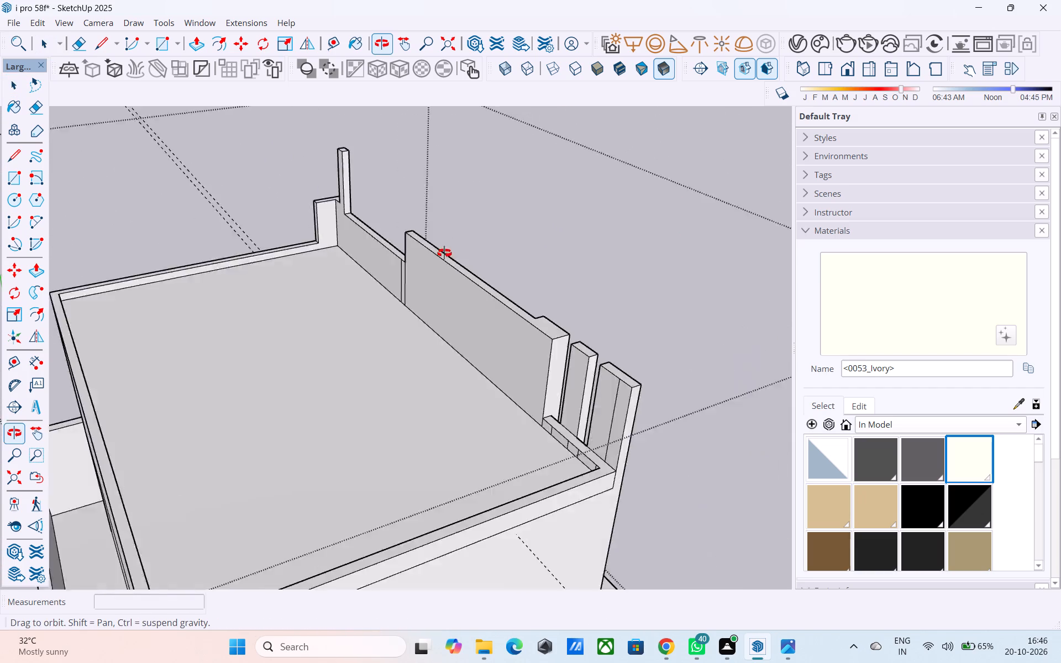
middle_drag(444, 253, 524, 230)
Draw a rectangle about 10' 9 1/2" by 19' 6" on the roof slab, from the pier's inner corner to the opposite parapet's inner edge.
scroll(424, 258, down, 3)
middle_drag(485, 252, 494, 318)
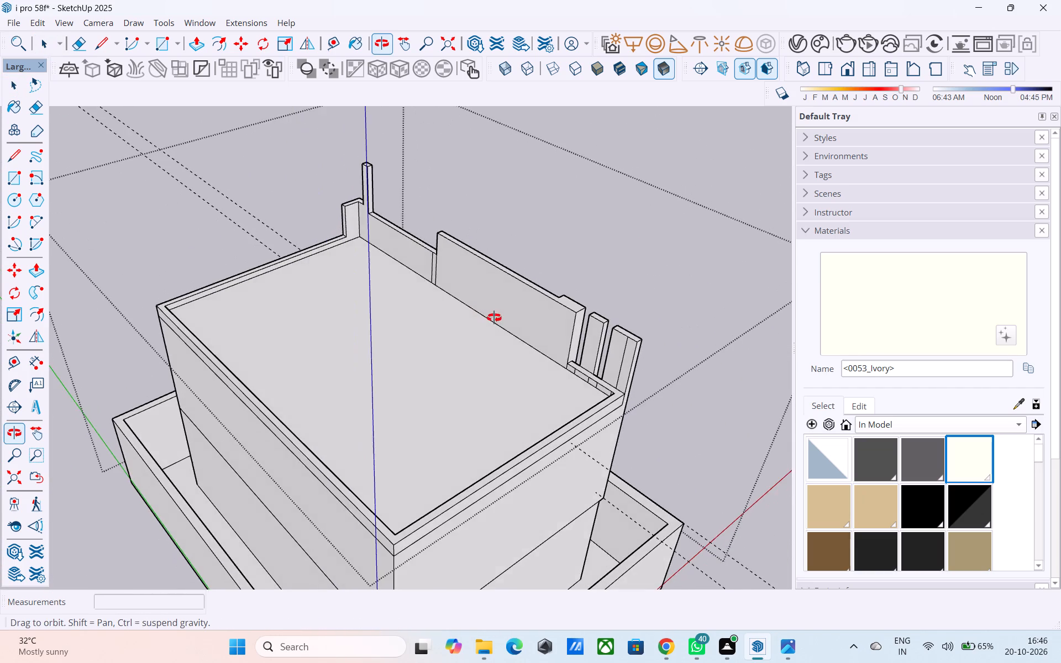
middle_drag(494, 318, 533, 339)
key(r)
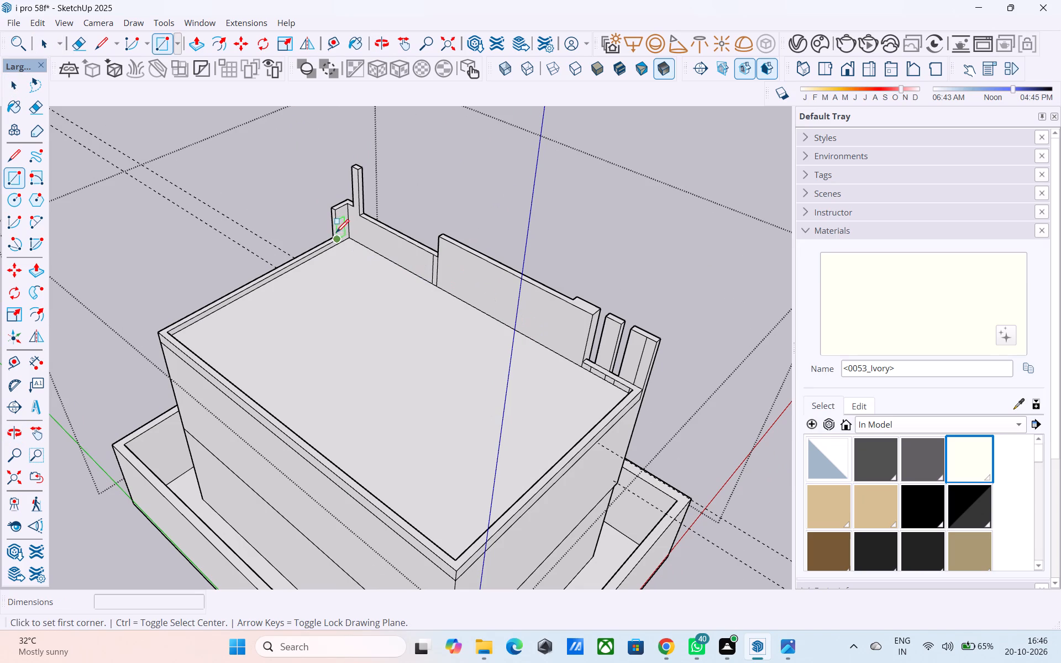
click(345, 239)
middle_drag(303, 423, 283, 441)
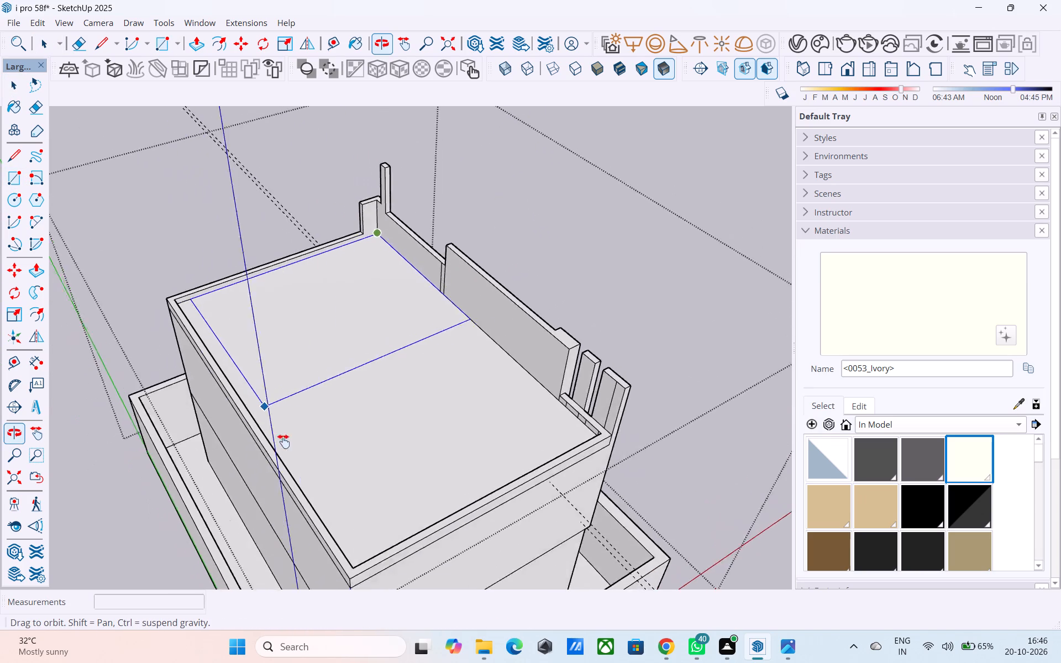
middle_drag(283, 441, 138, 434)
middle_drag(241, 357, 294, 432)
scroll(269, 430, up, 4)
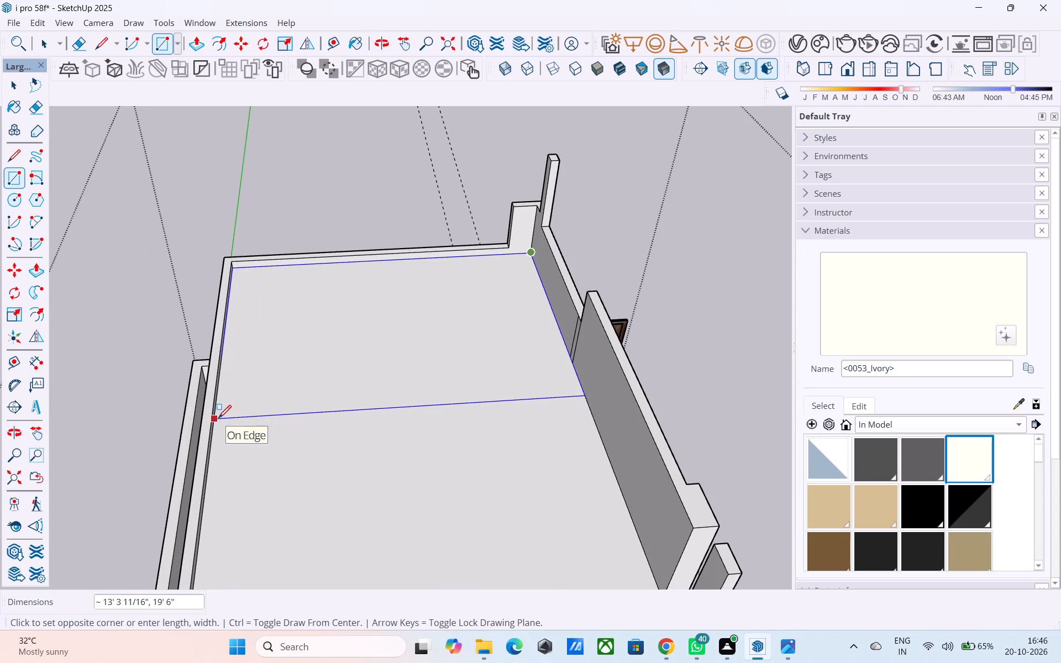
scroll(220, 409, down, 3)
middle_drag(221, 409, 93, 343)
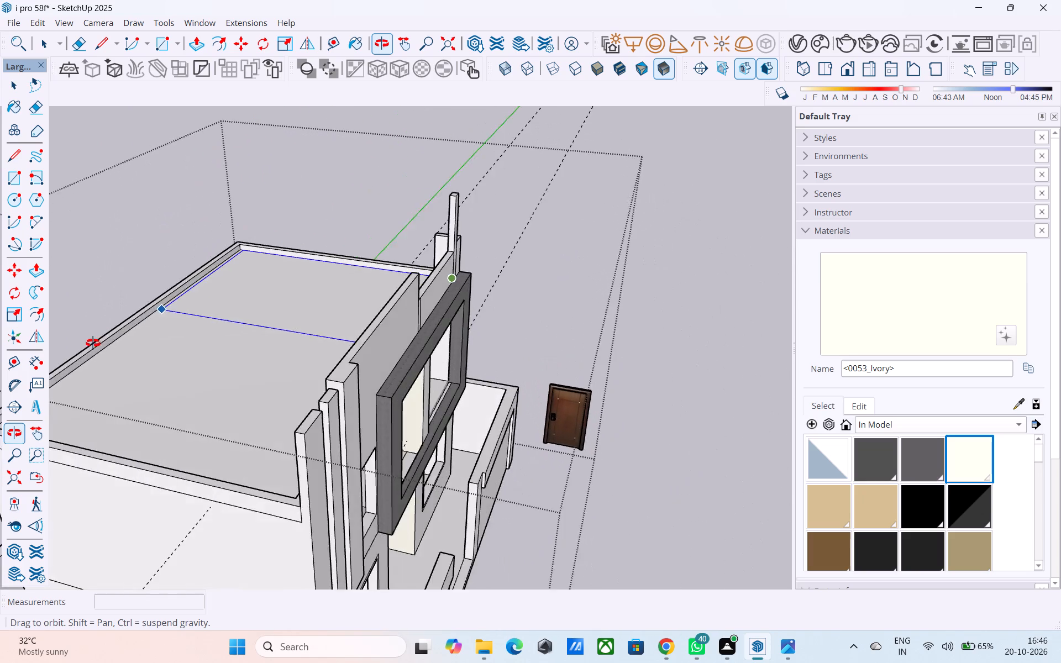
middle_drag(93, 343, 209, 392)
scroll(209, 392, up, 7)
middle_drag(217, 372, 214, 383)
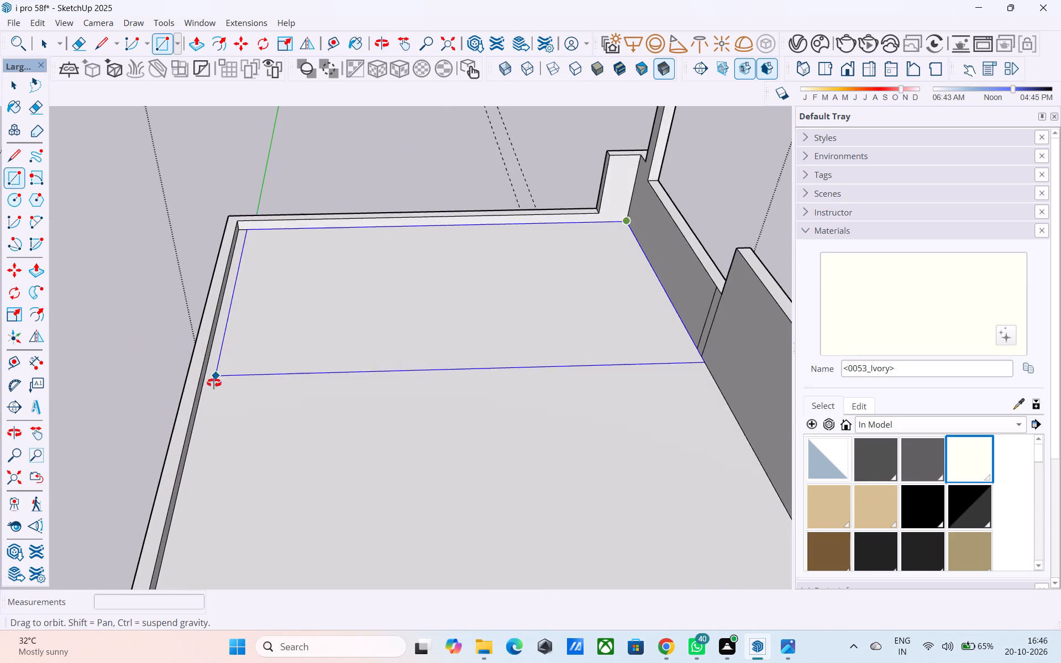
middle_drag(214, 383, 216, 406)
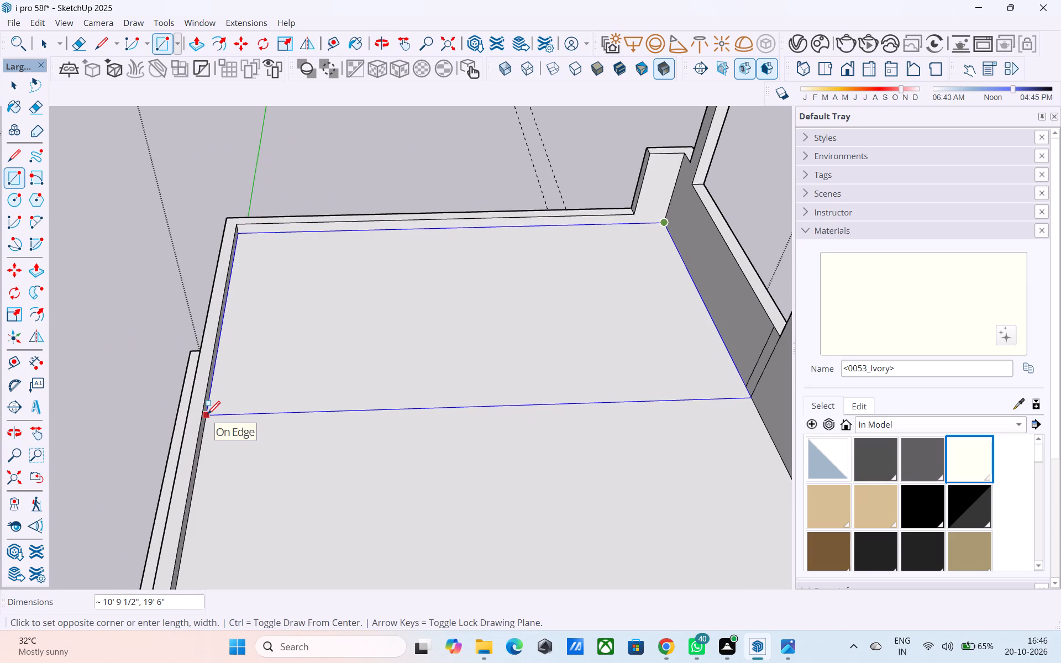
click(207, 415)
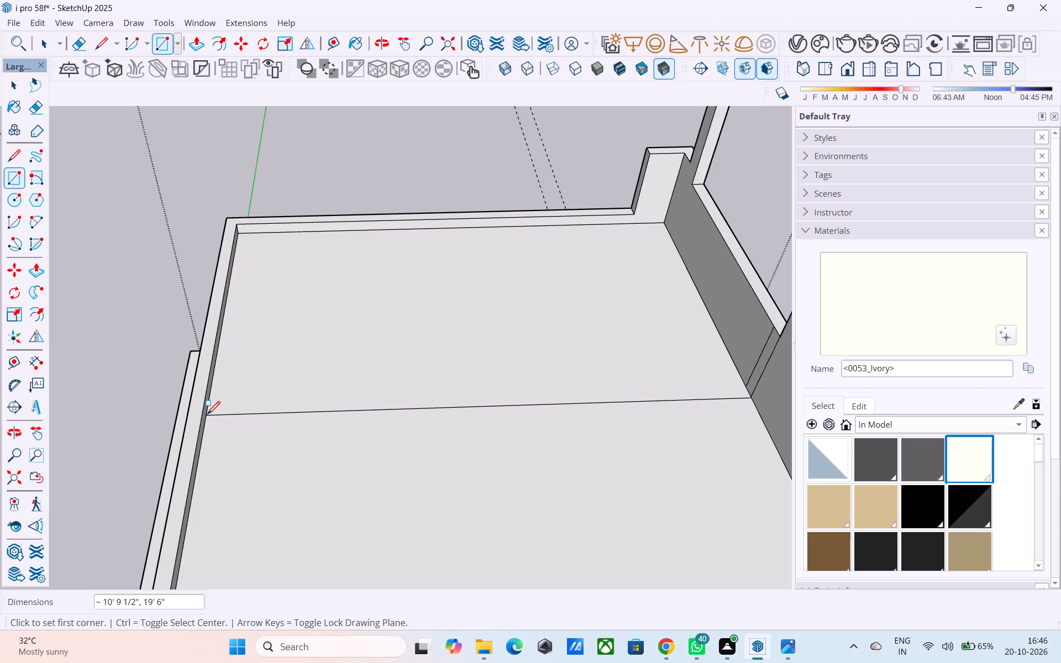
Draw lines from the rectangle's corner up the rear parapet's inner face and 6" across the parapet top.
middle_click(207, 415)
scroll(204, 417, up, 5)
key(space)
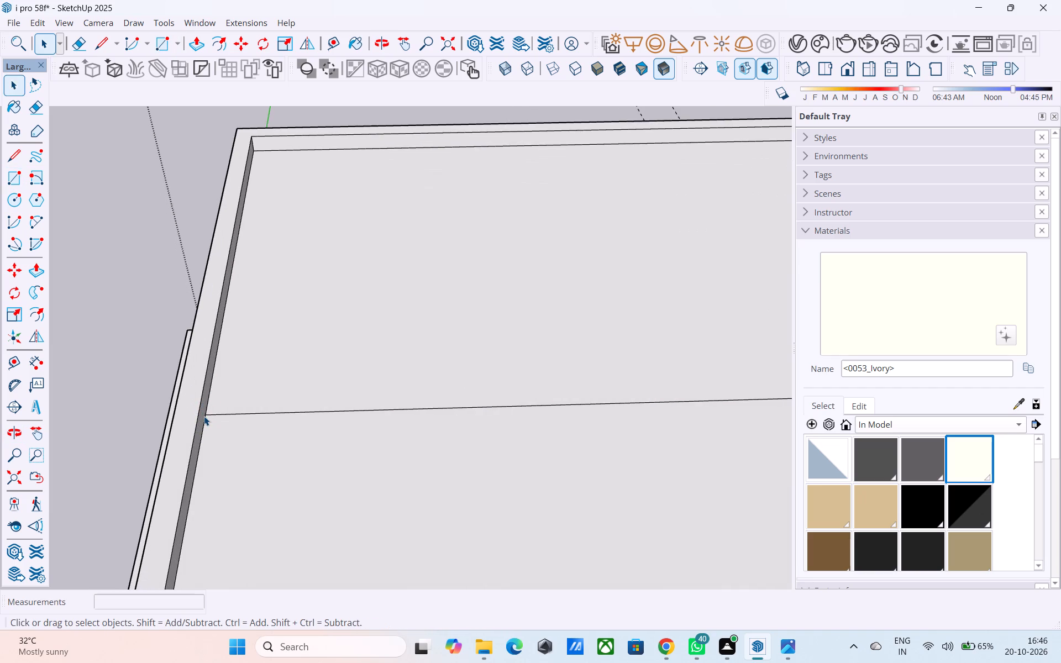
scroll(204, 416, up, 2)
key(l)
click(204, 415)
scroll(197, 402, up, 4)
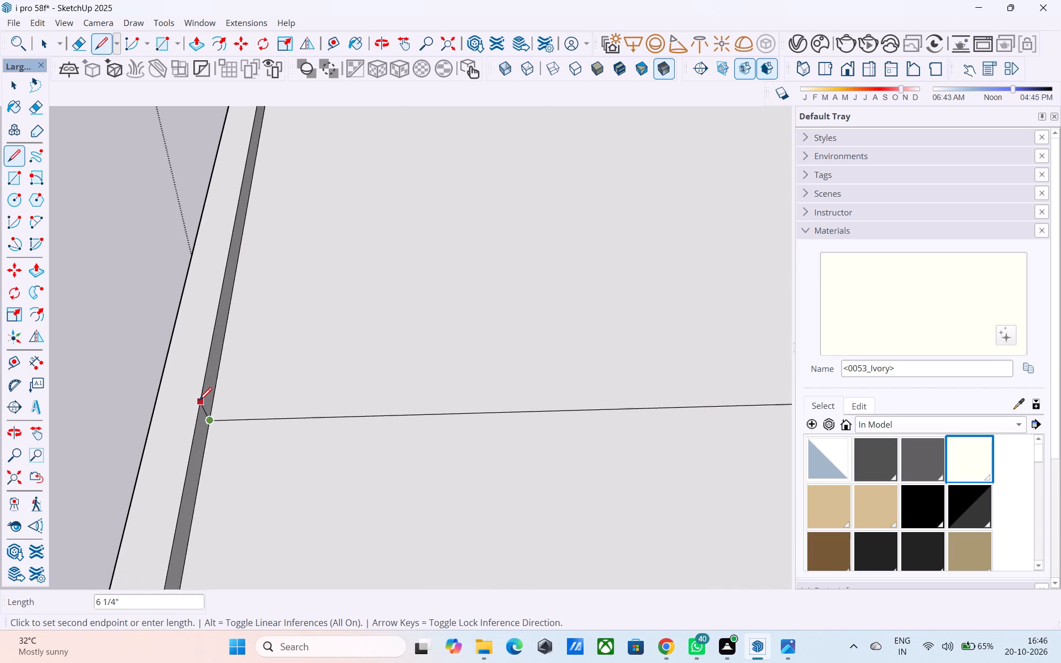
click(201, 397)
click(199, 395)
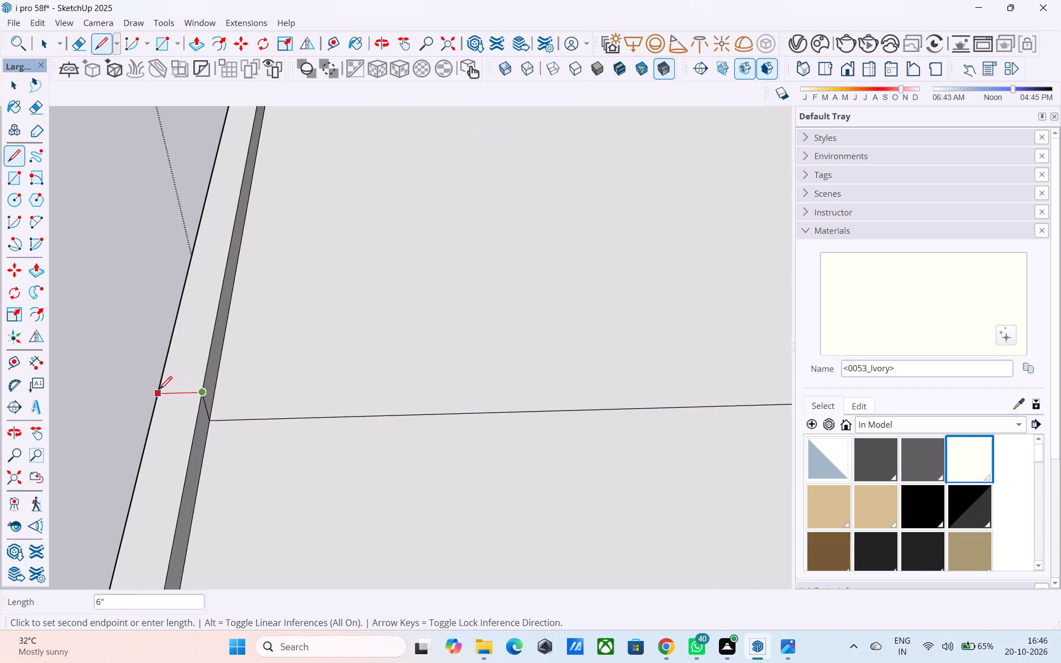
click(159, 391)
key(space)
Copy the 6" line a short distance along the rear parapet top to mark out a post footprint.
click(165, 393)
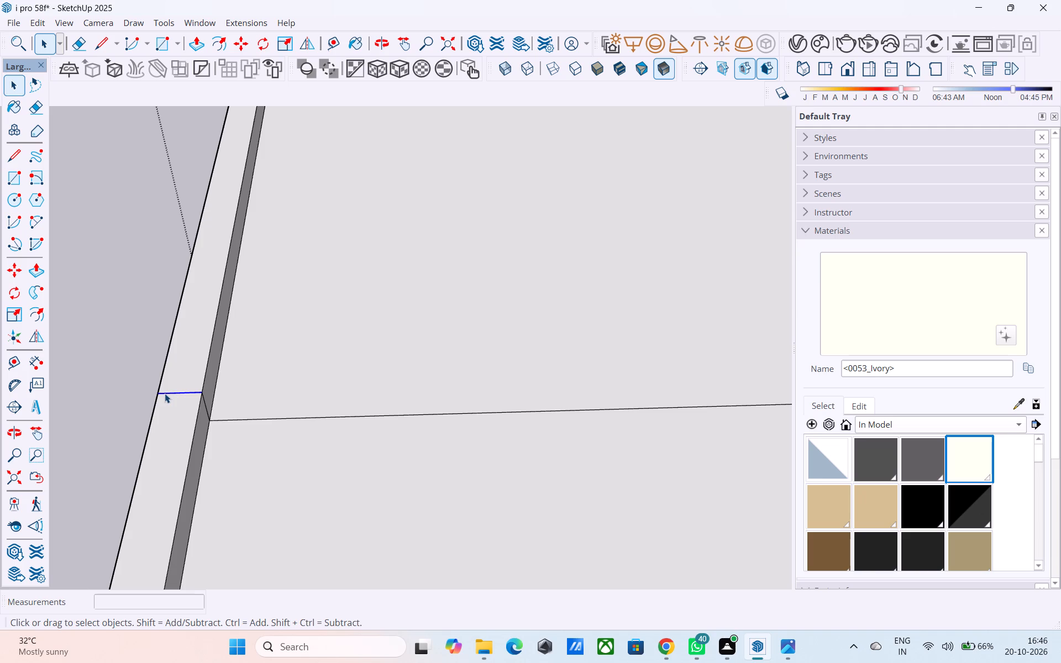
key(m)
click(201, 396)
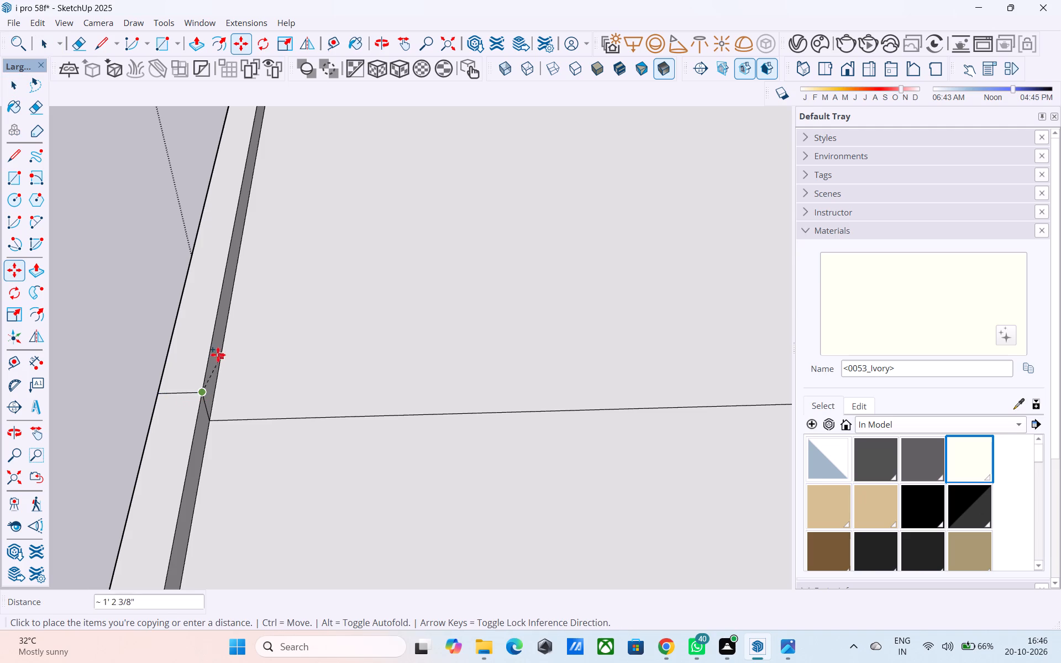
click(216, 348)
key(space)
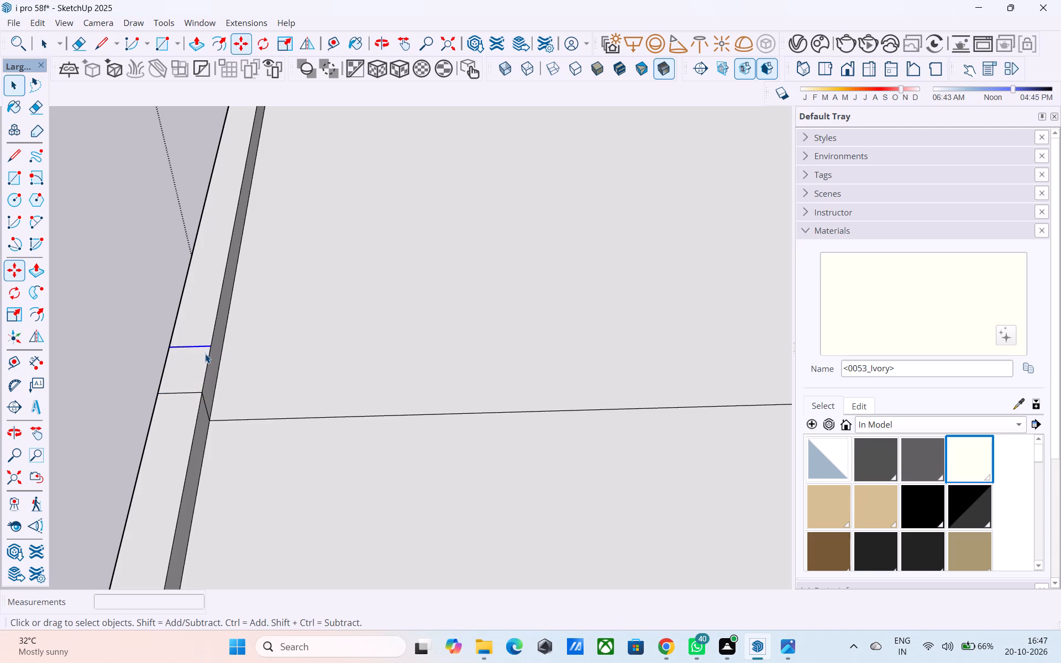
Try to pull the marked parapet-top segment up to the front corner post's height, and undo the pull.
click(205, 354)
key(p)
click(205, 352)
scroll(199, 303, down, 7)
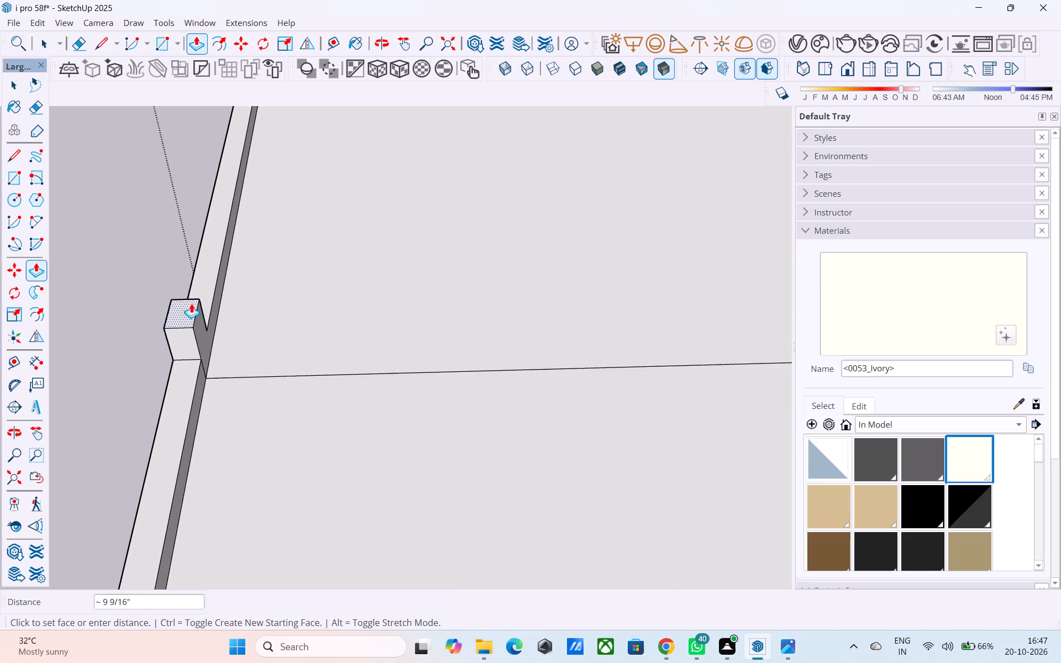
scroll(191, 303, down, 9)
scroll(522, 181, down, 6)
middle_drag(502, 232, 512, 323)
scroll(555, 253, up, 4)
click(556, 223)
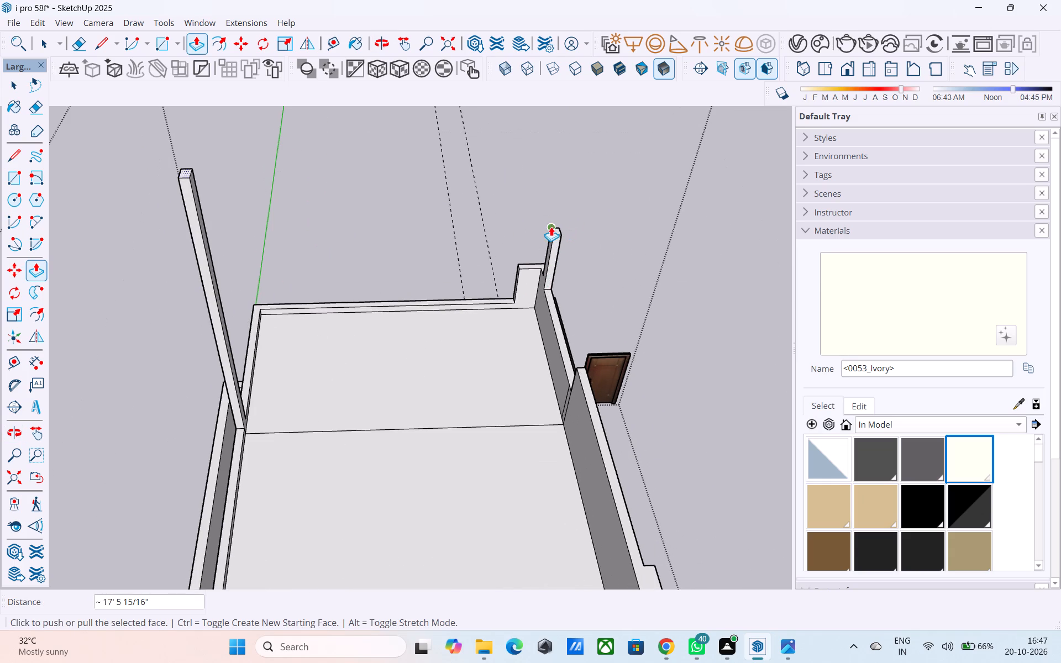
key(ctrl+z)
Pull the marked segment of the rear parapet top up 7', level with the top of the front corner post.
scroll(295, 380, up, 3)
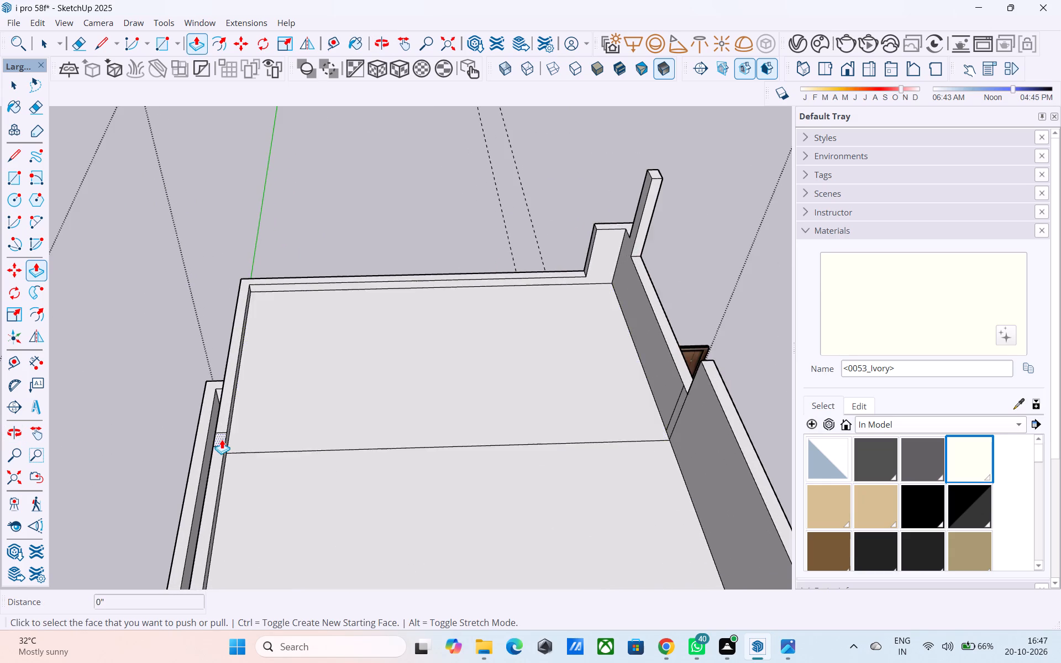
scroll(222, 439, up, 4)
click(221, 434)
scroll(331, 370, down, 5)
scroll(601, 245, up, 5)
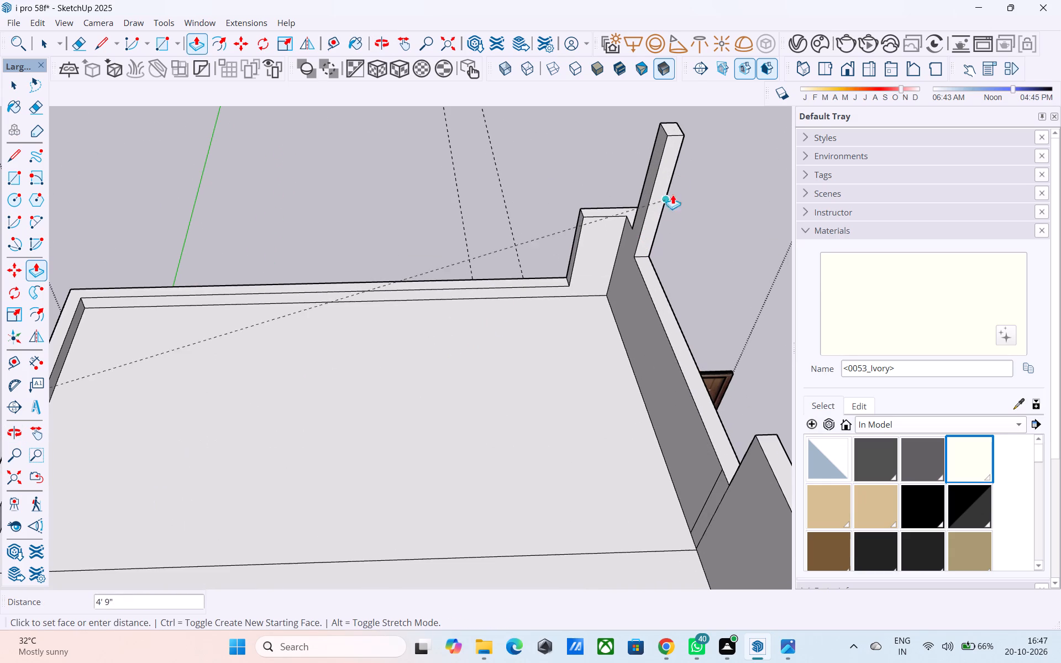
click(669, 128)
Draw a canopy rectangle about 10' 1/2" by 20' 6" between the tops of the rear post and the front corner post.
scroll(692, 190, down, 6)
middle_drag(701, 224, 359, 191)
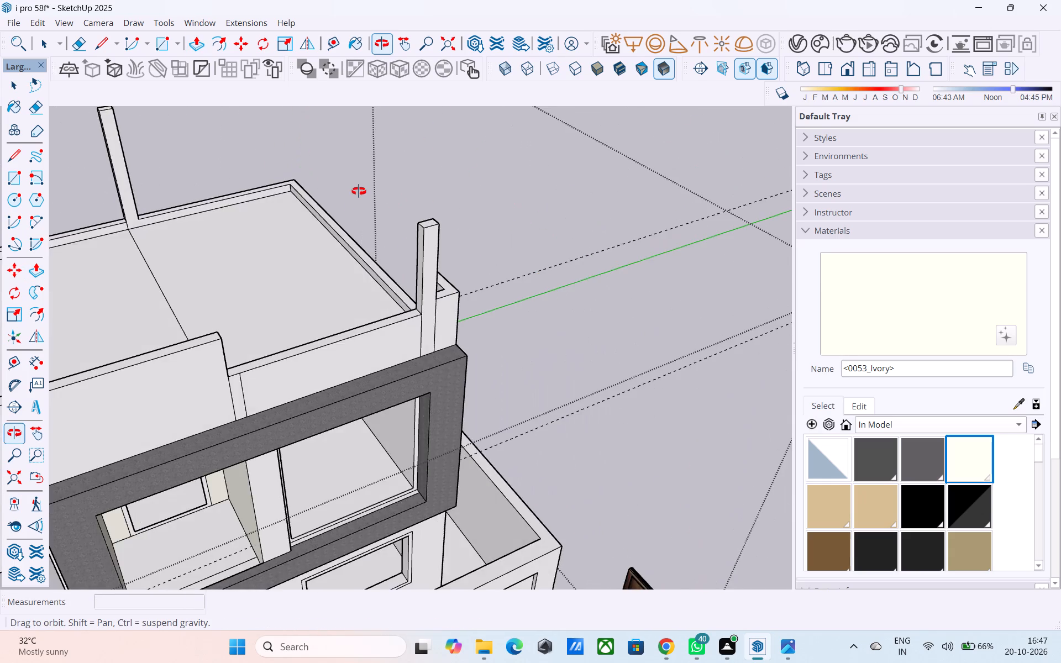
middle_drag(359, 191, 390, 193)
scroll(389, 197, down, 2)
shift+middle_drag(390, 202, 429, 356)
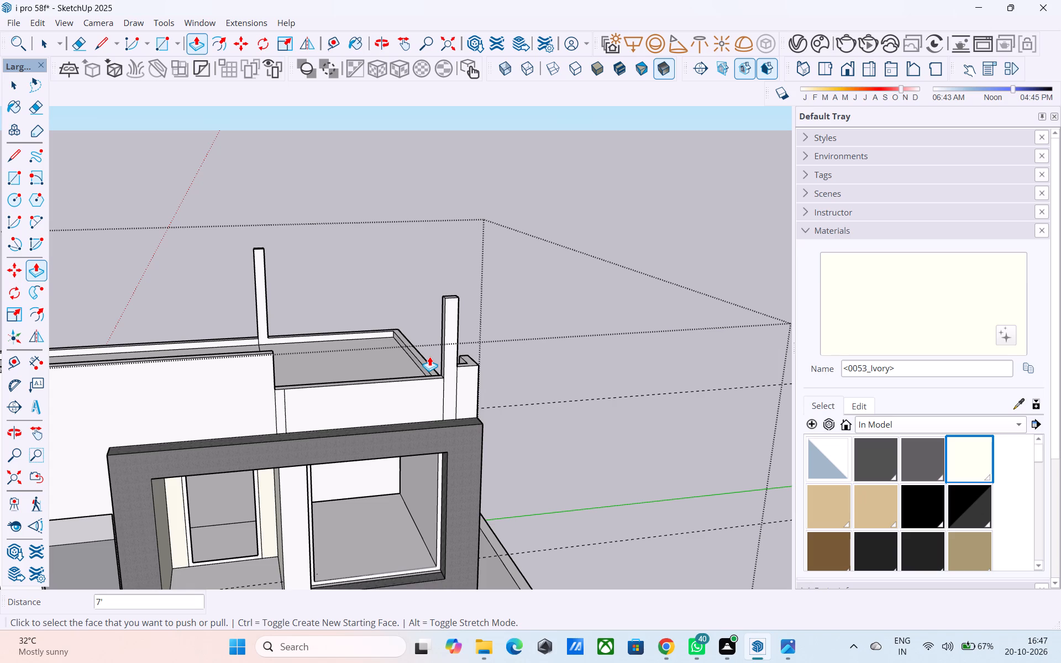
scroll(432, 347, down, 4)
middle_drag(426, 351, 420, 459)
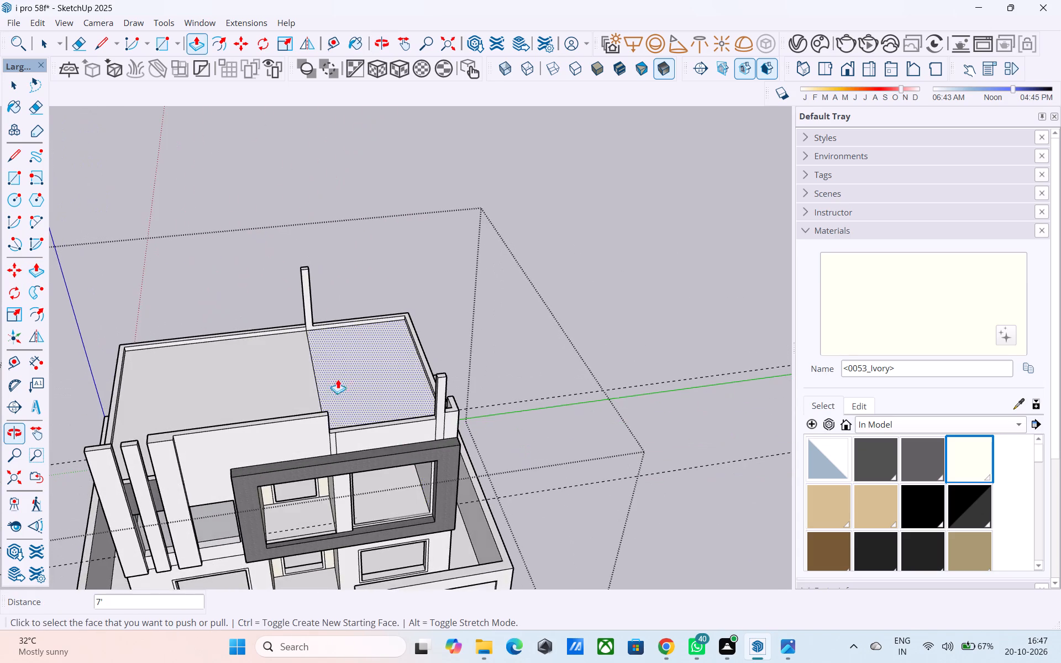
scroll(332, 361, up, 6)
key(r)
scroll(277, 189, up, 1)
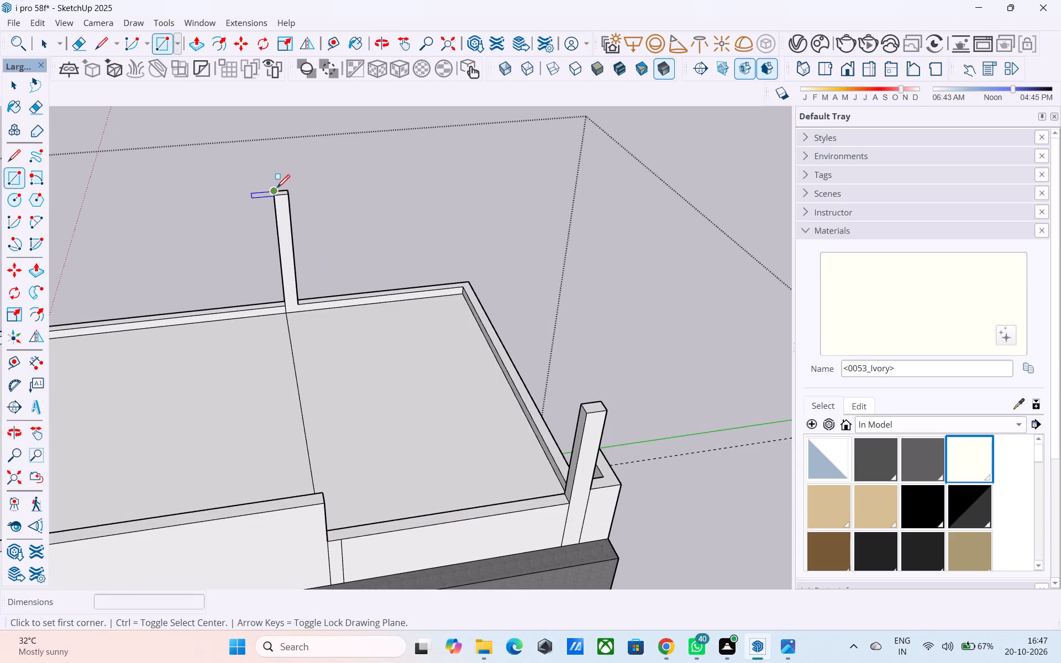
scroll(277, 189, up, 6)
click(274, 192)
scroll(271, 193, down, 10)
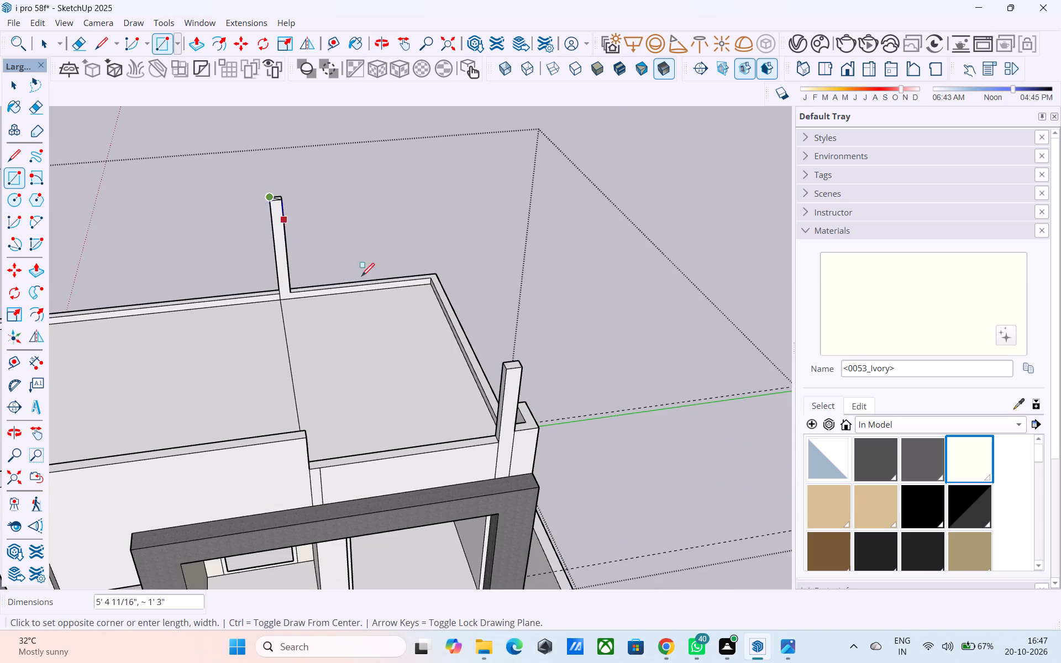
scroll(486, 348, up, 4)
click(545, 381)
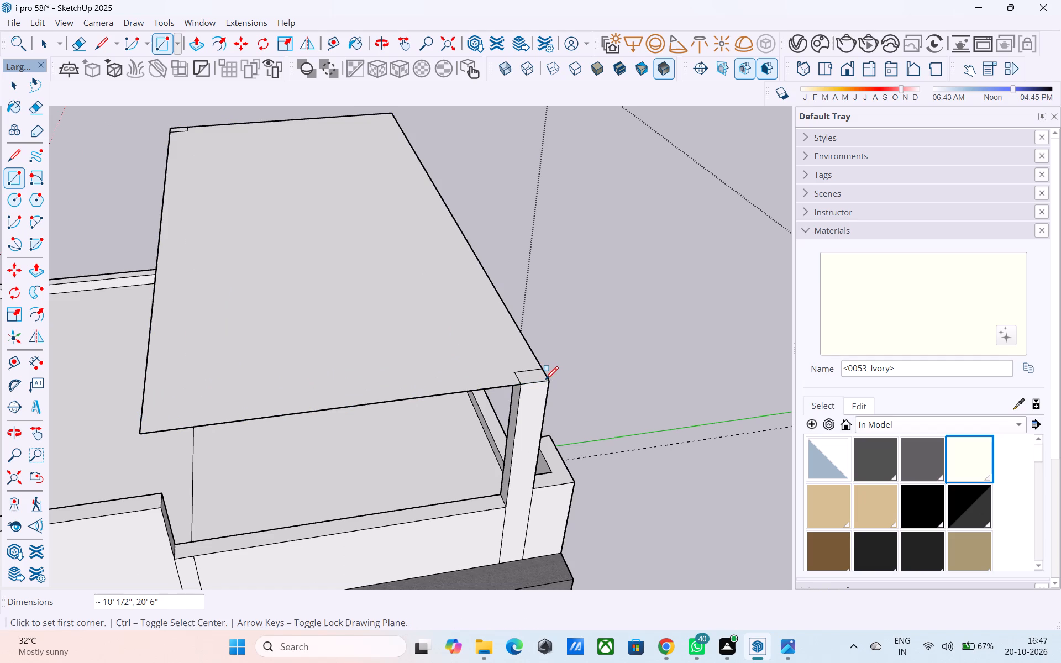
Reverse the large canopy face spanning the two posts.
key(space)
click(380, 373)
right_click(380, 373)
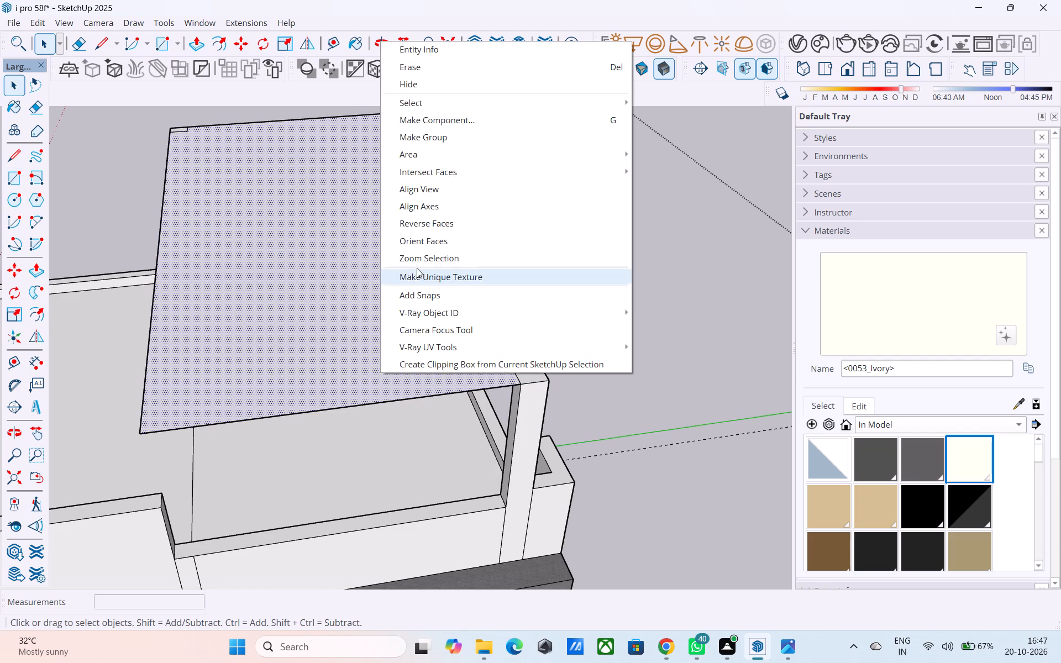
click(423, 227)
Draw a 6" vertical line upward from the canopy's outer corner at the rear post.
scroll(409, 257, down, 4)
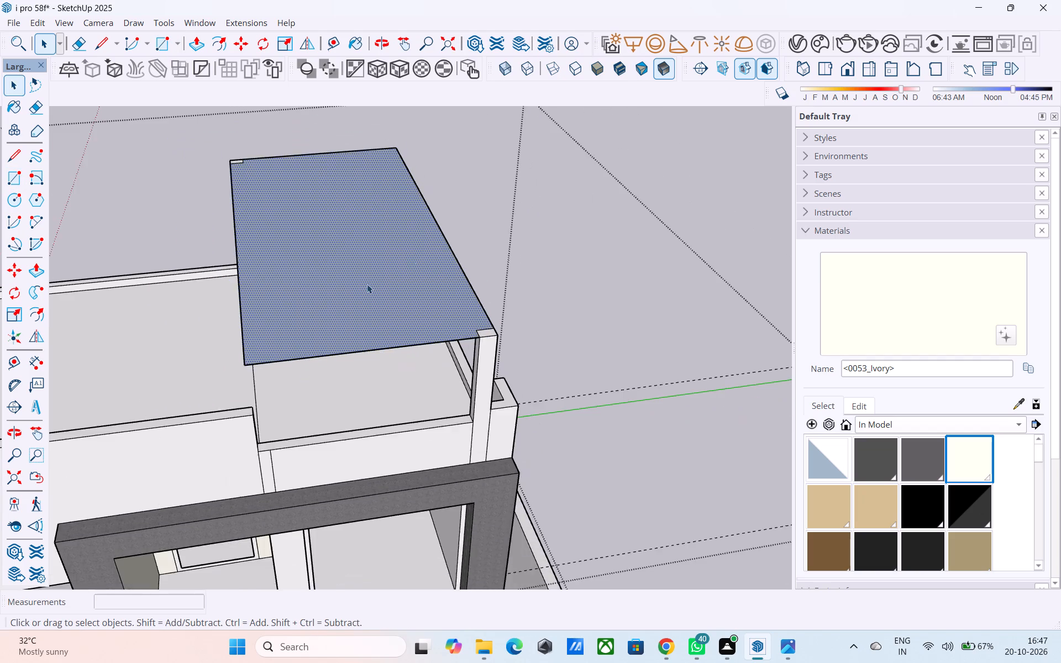
scroll(230, 329, down, 4)
key(l)
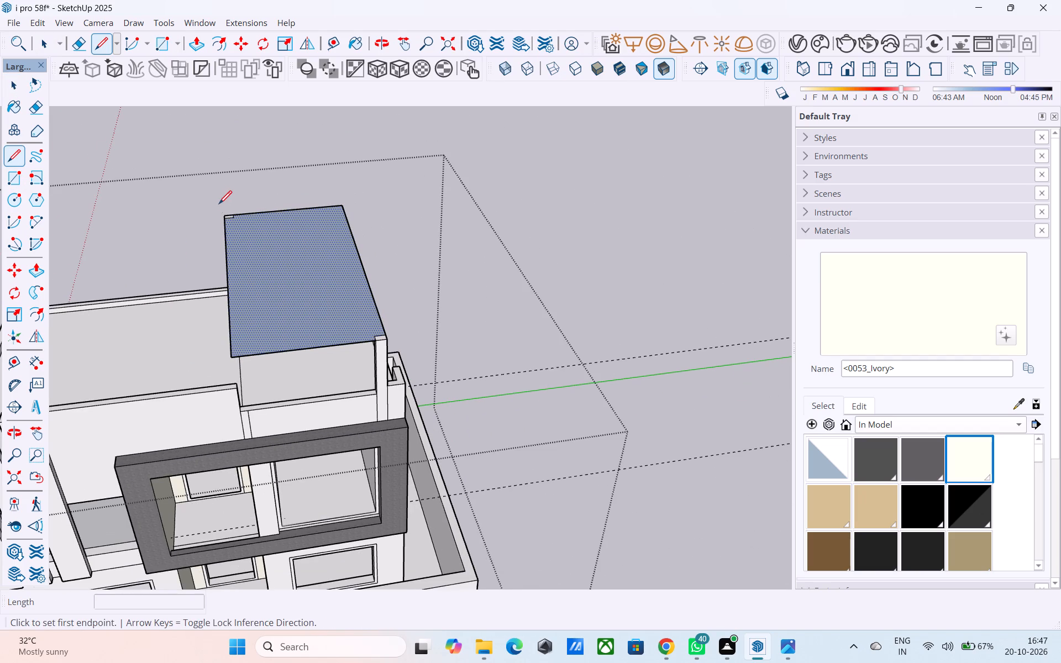
shift+middle_drag(223, 213, 251, 269)
scroll(250, 269, up, 15)
click(253, 248)
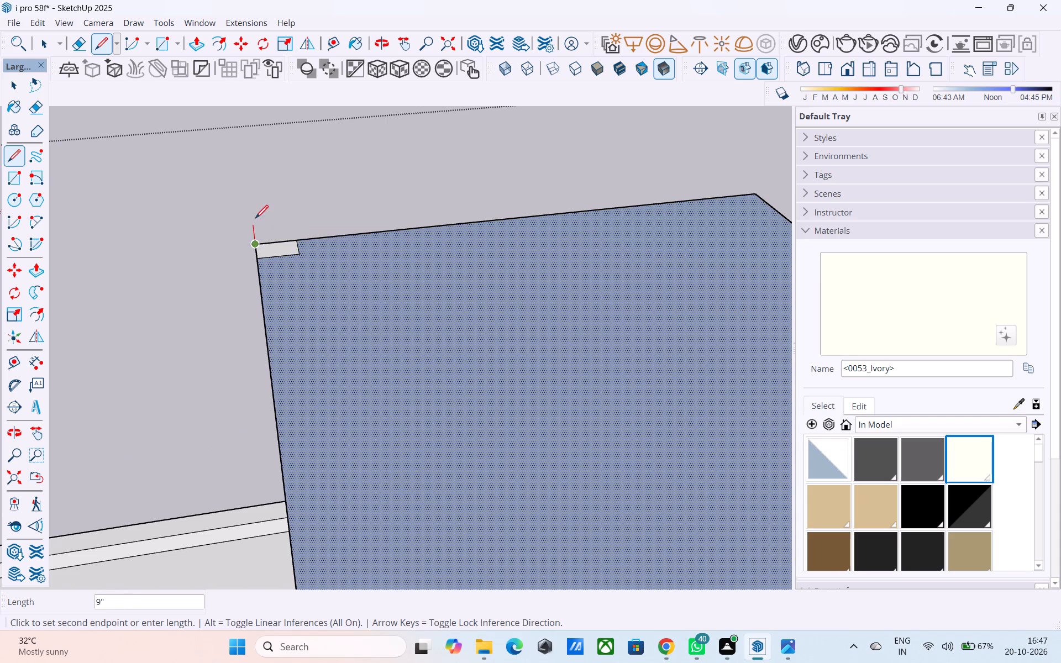
scroll(255, 219, up, 4)
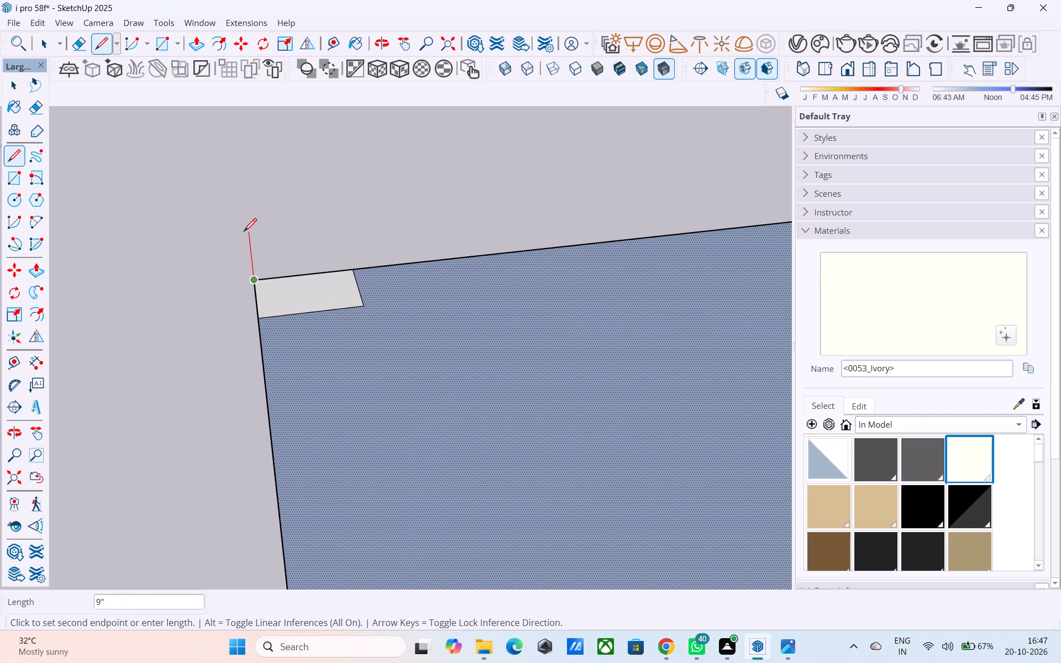
middle_drag(248, 259, 400, 191)
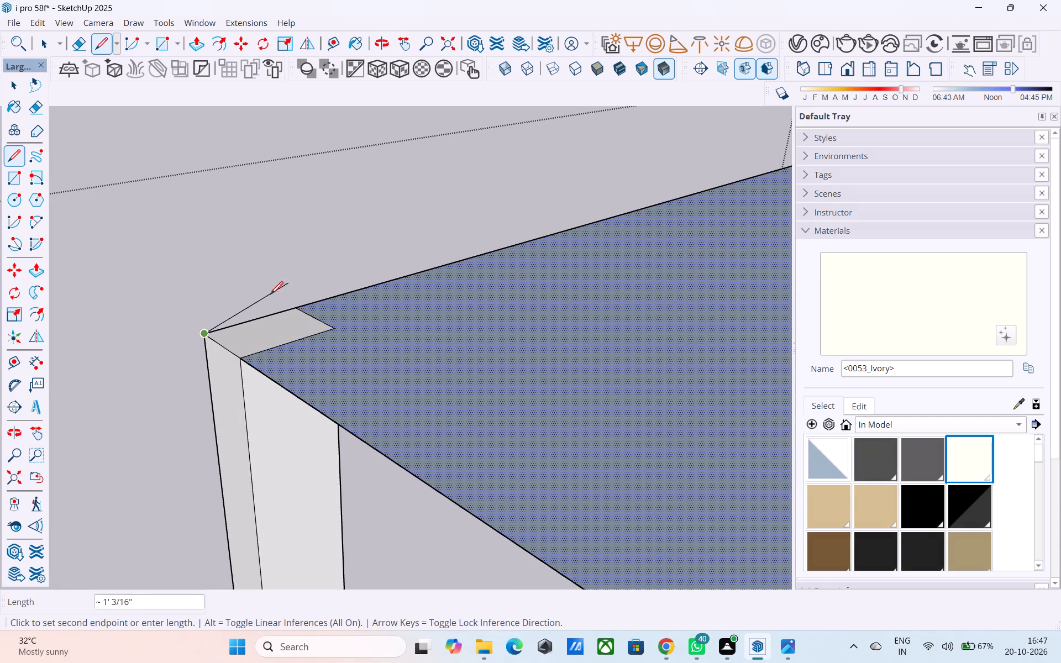
text(6")
key(Return)
Draw a 6" vertical line upward from the canopy's outer corner at the front corner post.
scroll(210, 304, down, 9)
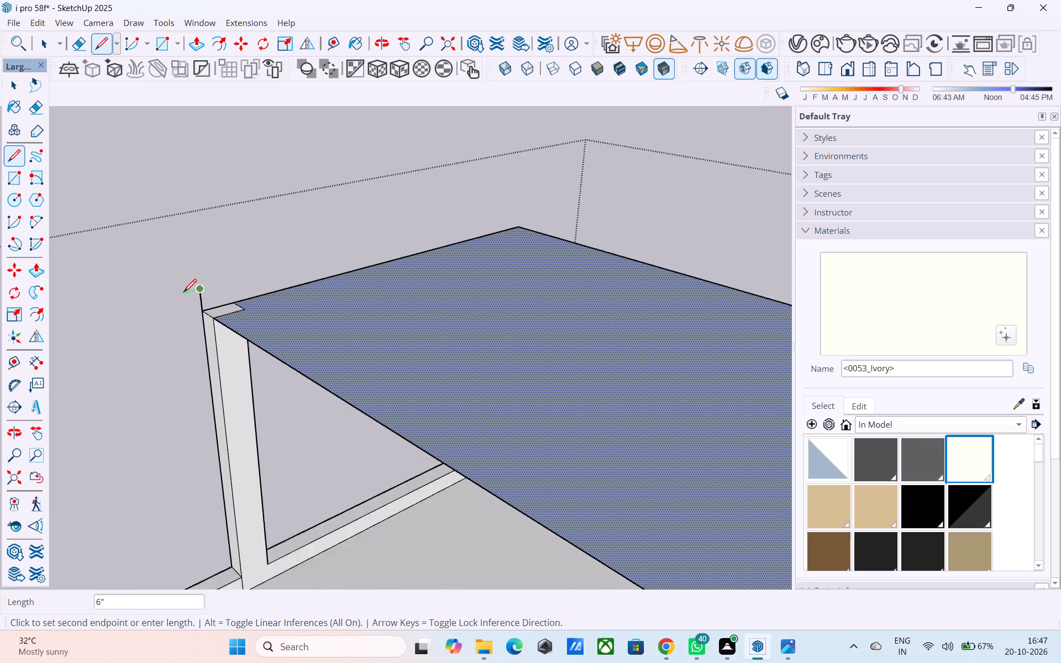
scroll(183, 293, down, 7)
middle_drag(568, 425, 315, 348)
middle_drag(344, 365, 392, 461)
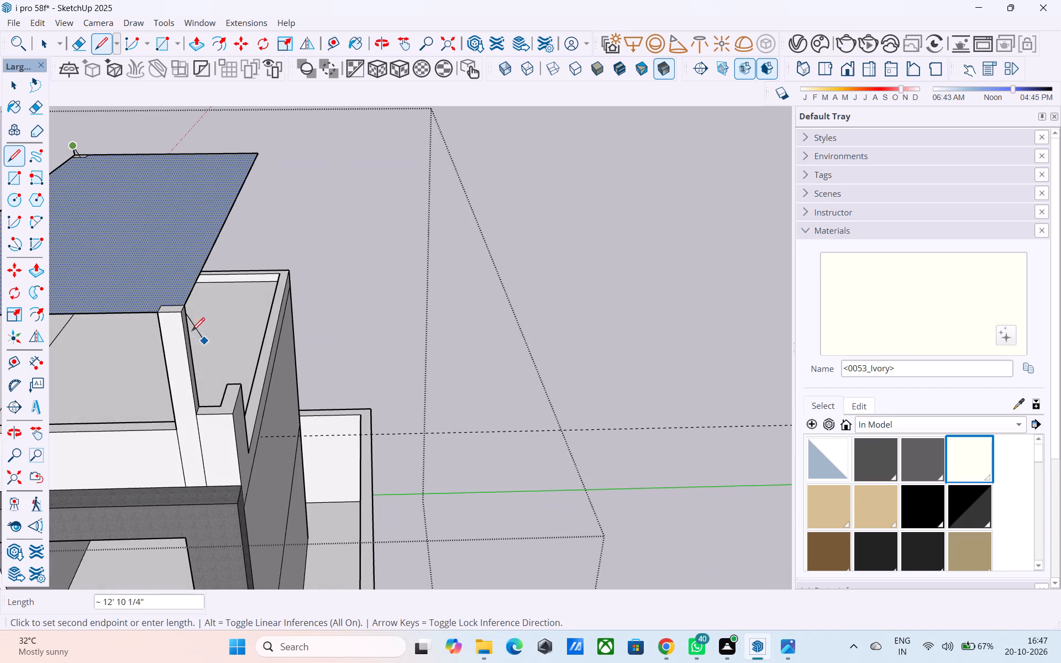
key(l)
shift+middle_drag(183, 313, 303, 351)
shift+scroll(186, 314, down, 1)
scroll(306, 357, up, 4)
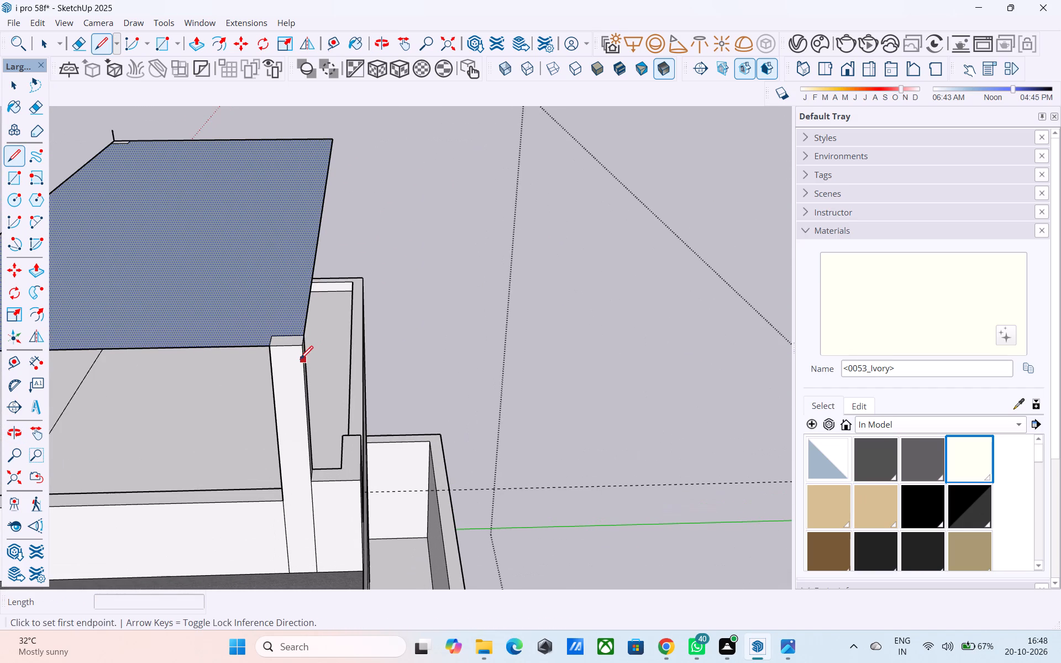
click(298, 346)
shift+middle_drag(298, 348, 367, 355)
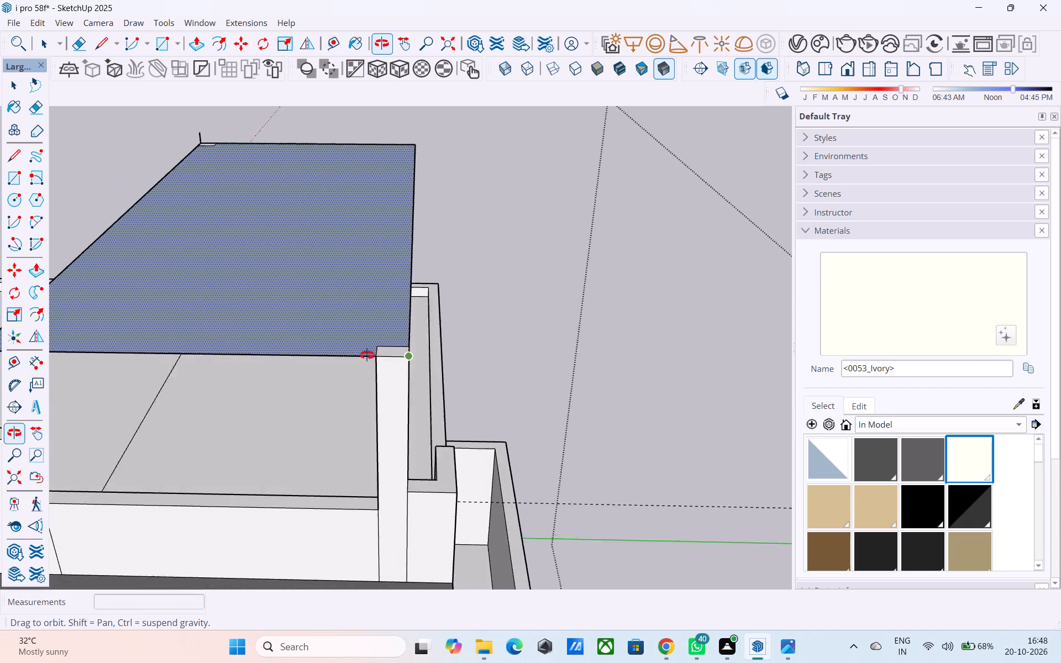
shift+middle_drag(367, 355, 297, 341)
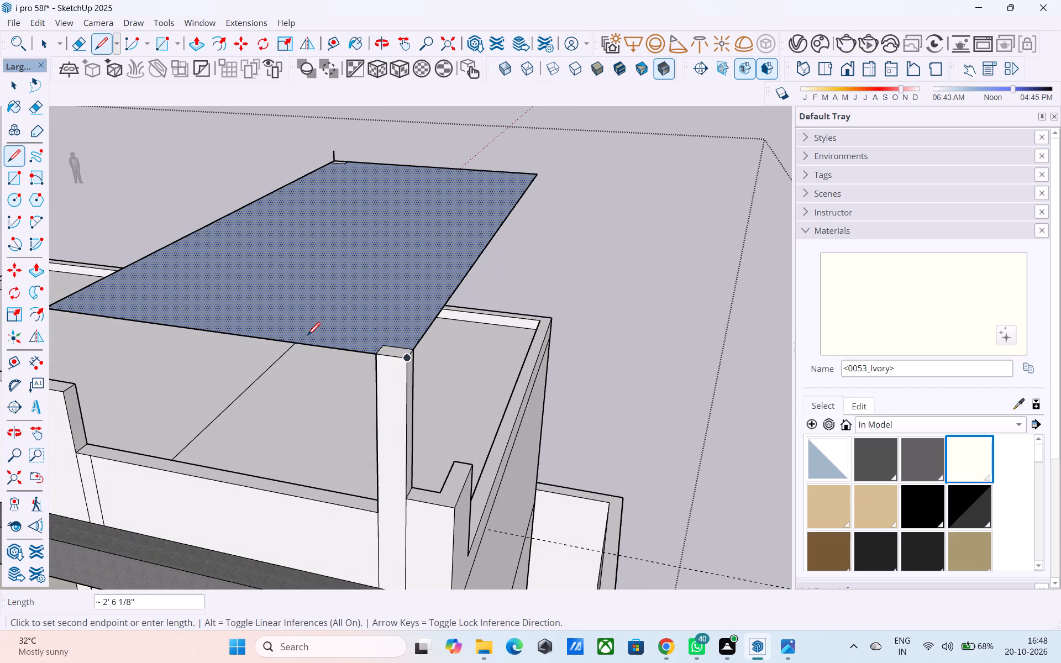
scroll(369, 336, up, 2)
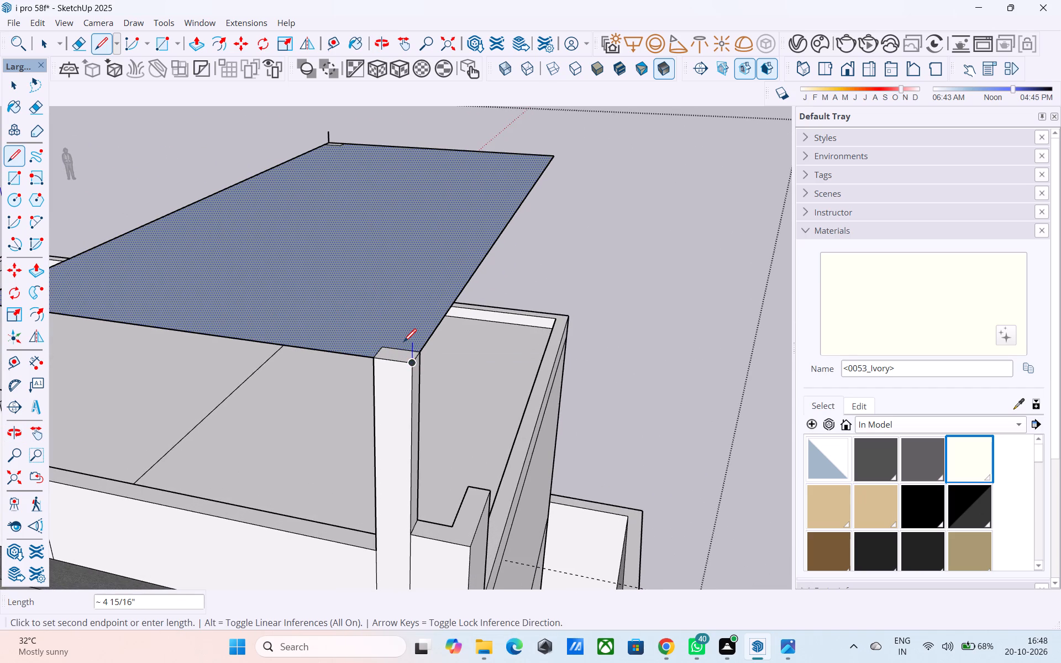
text(6")
key(Return)
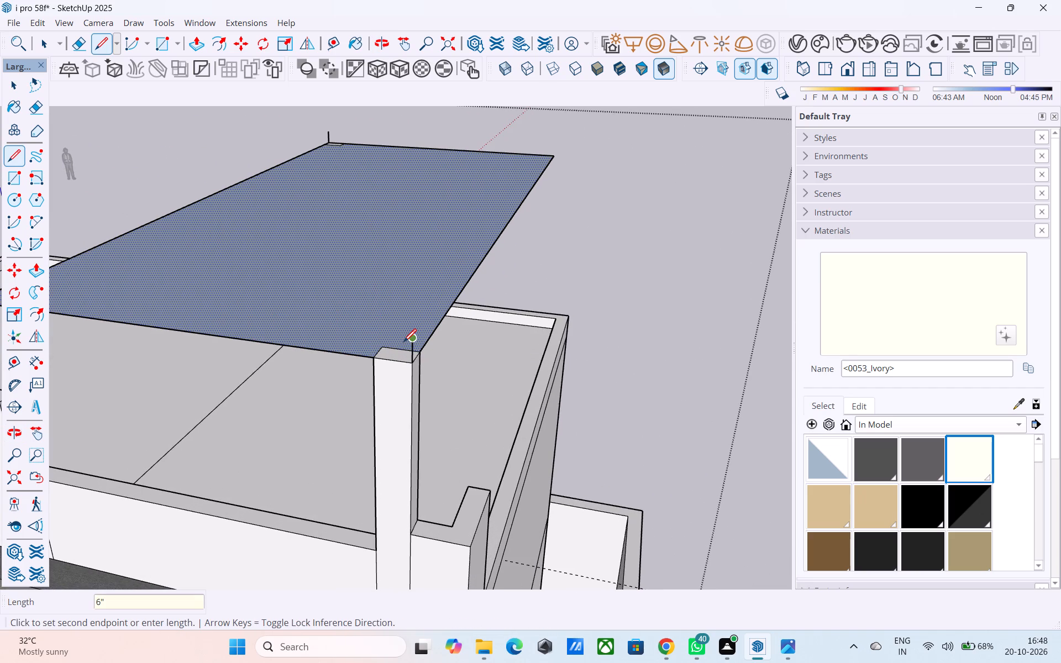
Draw a rectangle about 20' 6" by 10' 1/2" above the canopy, spanning the tops of the two 6" vertical lines.
scroll(413, 340, down, 5)
shift+middle_drag(392, 302, 380, 365)
scroll(348, 283, up, 1)
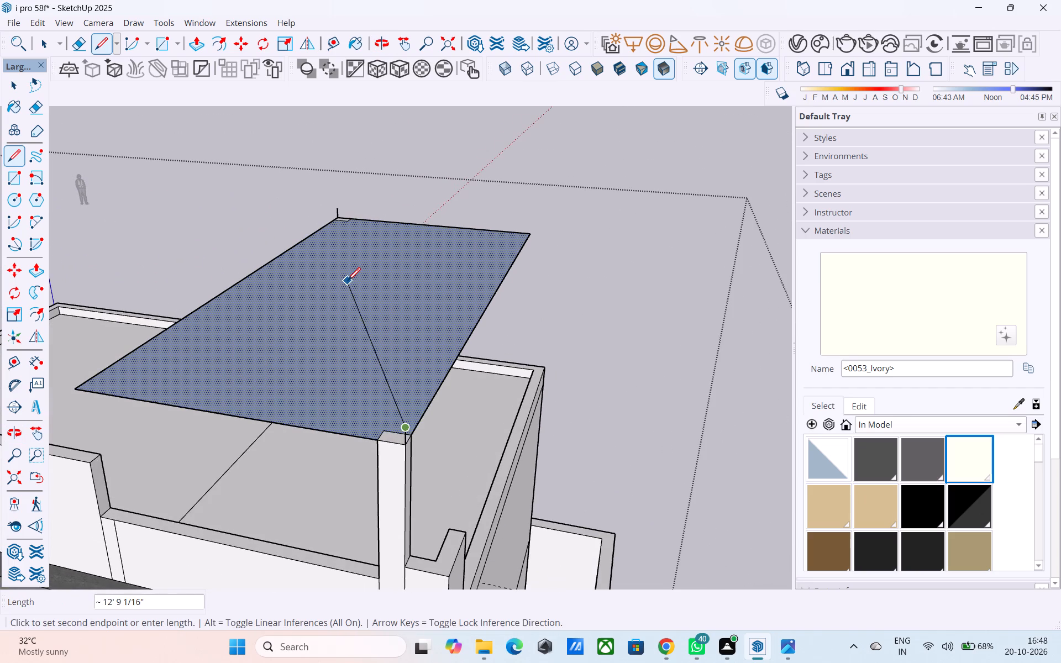
key(r)
scroll(364, 214, up, 7)
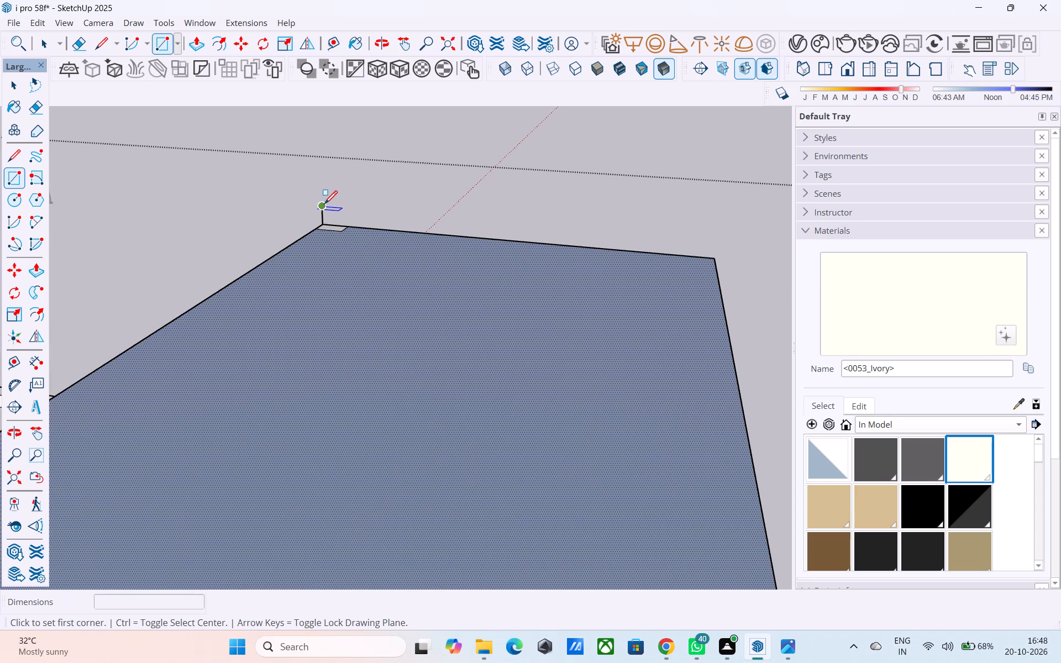
click(324, 206)
scroll(324, 206, down, 10)
scroll(360, 355, up, 7)
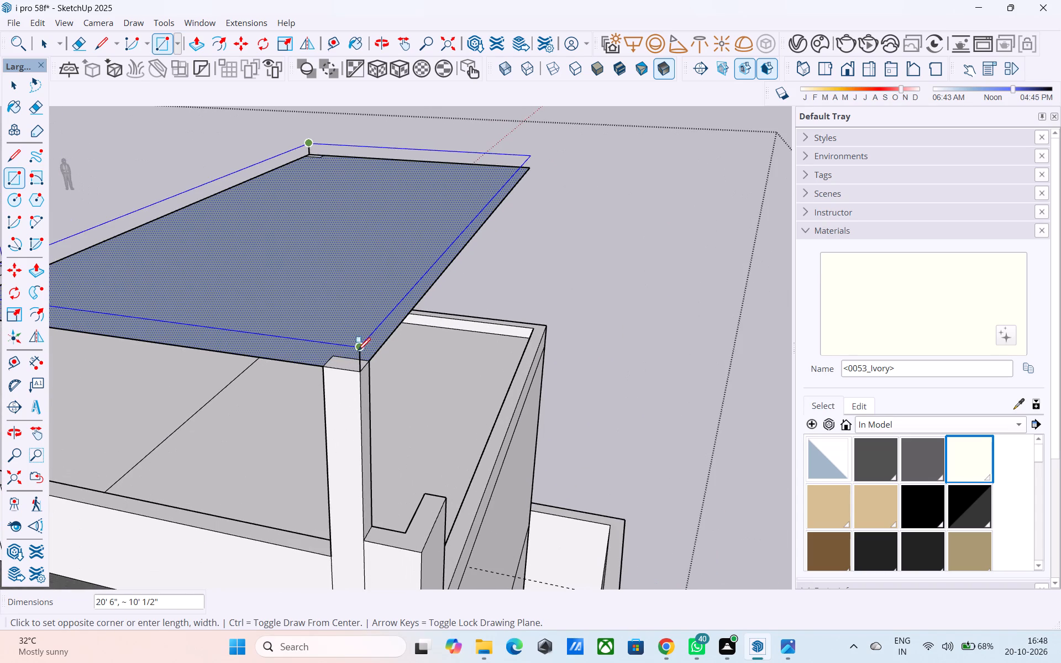
click(356, 350)
scroll(367, 343, down, 5)
middle_drag(373, 348, 514, 350)
middle_drag(509, 352, 475, 349)
Close the canopy slab's open sides by drawing 6" vertical edges at its two remaining corners.
key(l)
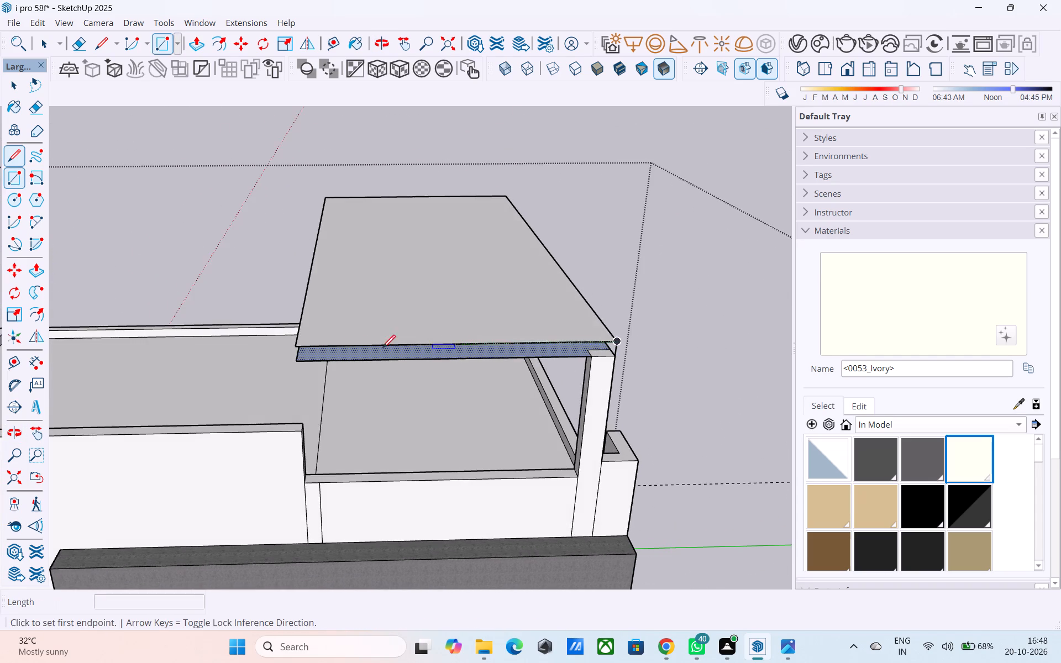
scroll(314, 355, up, 10)
click(277, 361)
click(269, 328)
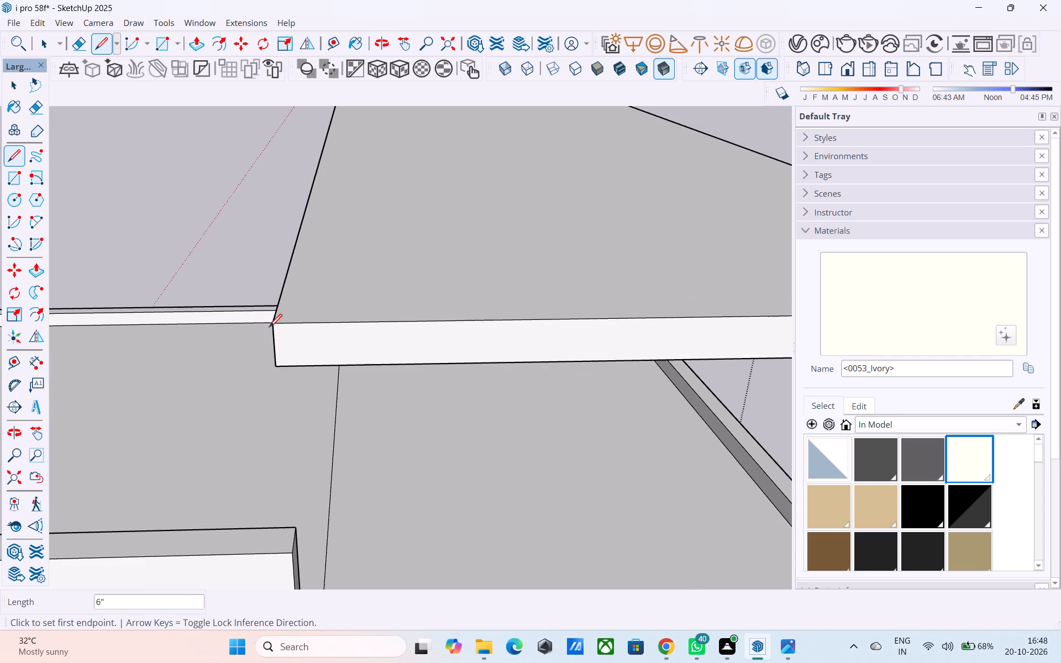
scroll(270, 336, down, 5)
middle_drag(275, 369, 474, 379)
scroll(392, 383, down, 6)
middle_drag(526, 357, 709, 443)
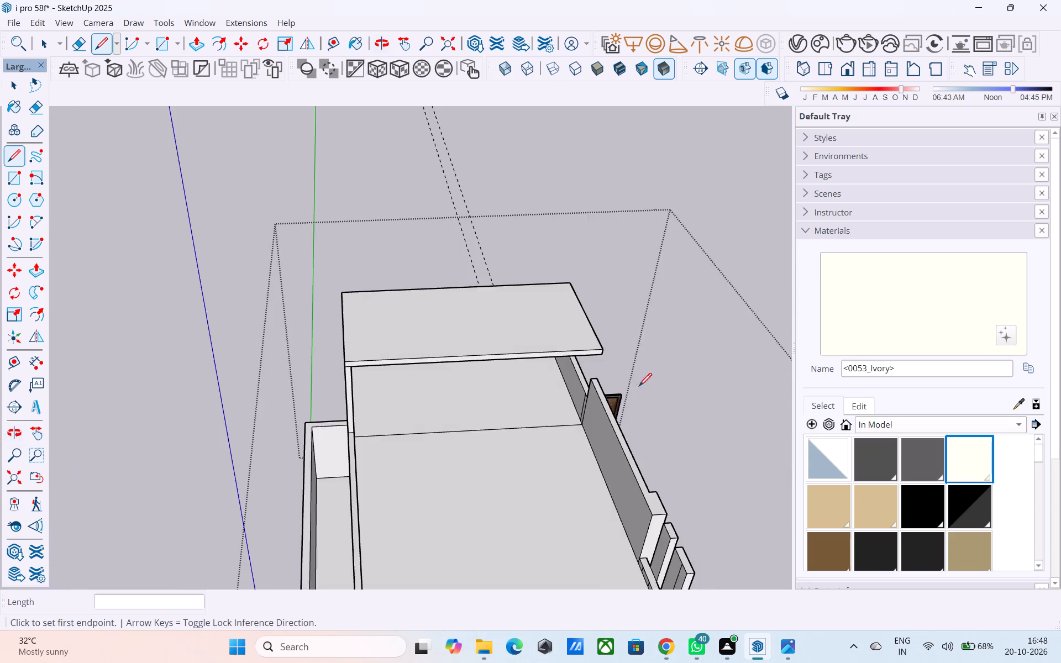
middle_drag(635, 385, 913, 422)
scroll(698, 421, up, 4)
scroll(359, 359, up, 8)
scroll(295, 362, up, 3)
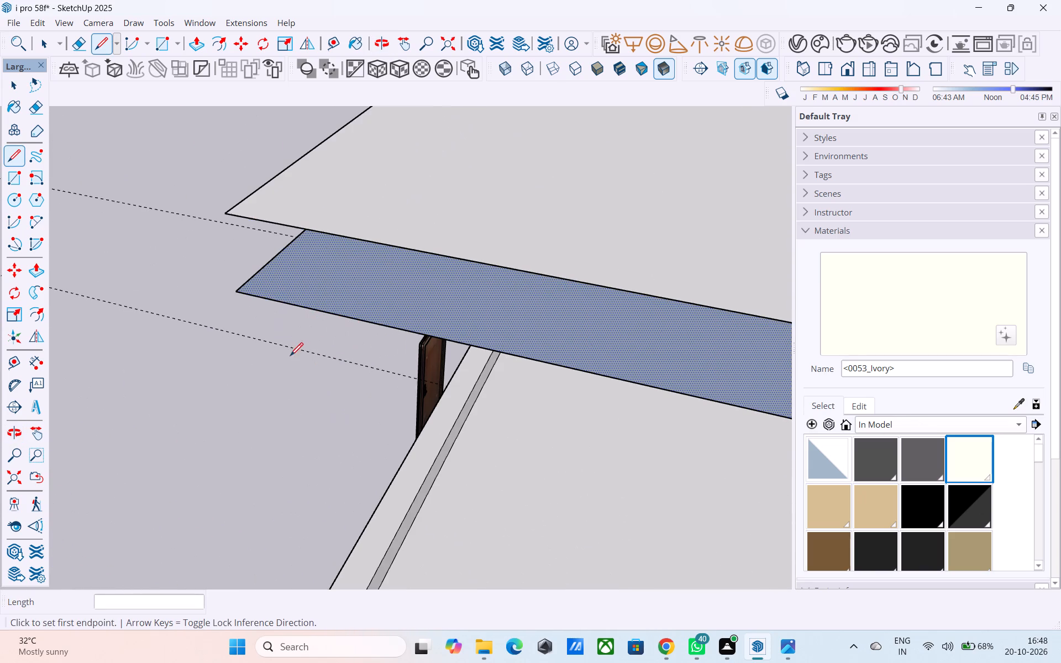
click(238, 291)
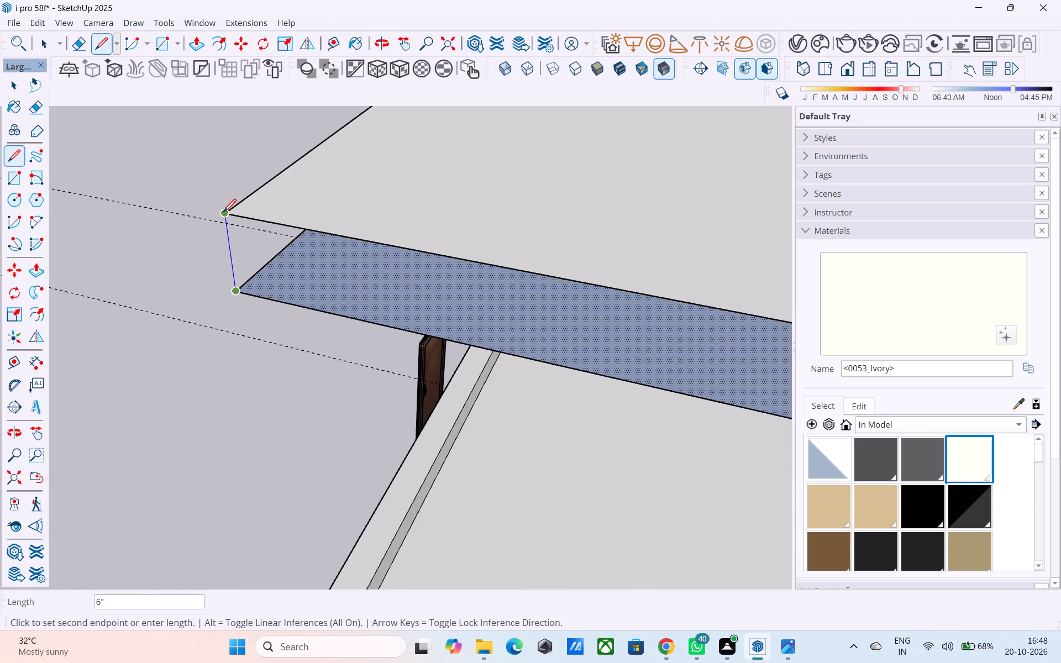
click(223, 213)
Examine the canopy slab and the house's front facade from several angles and distances.
scroll(404, 299, down, 9)
middle_drag(433, 355, 650, 351)
scroll(425, 365, down, 12)
middle_drag(698, 321, 189, 346)
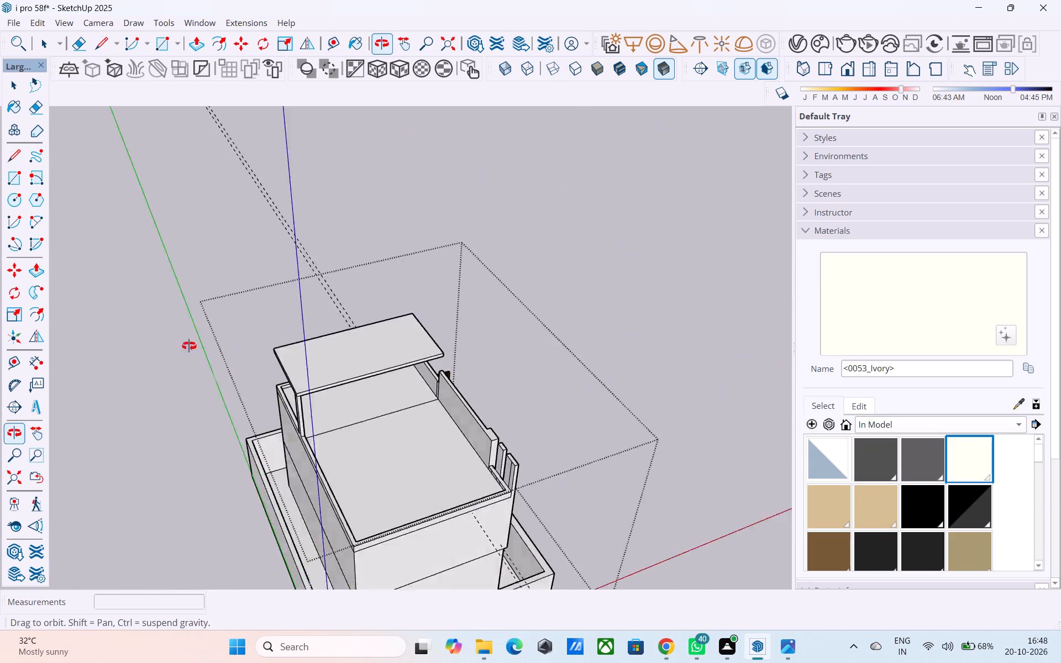
middle_drag(189, 346, 122, 340)
middle_drag(505, 317, 232, 282)
key(space)
shift+middle_drag(388, 259, 372, 292)
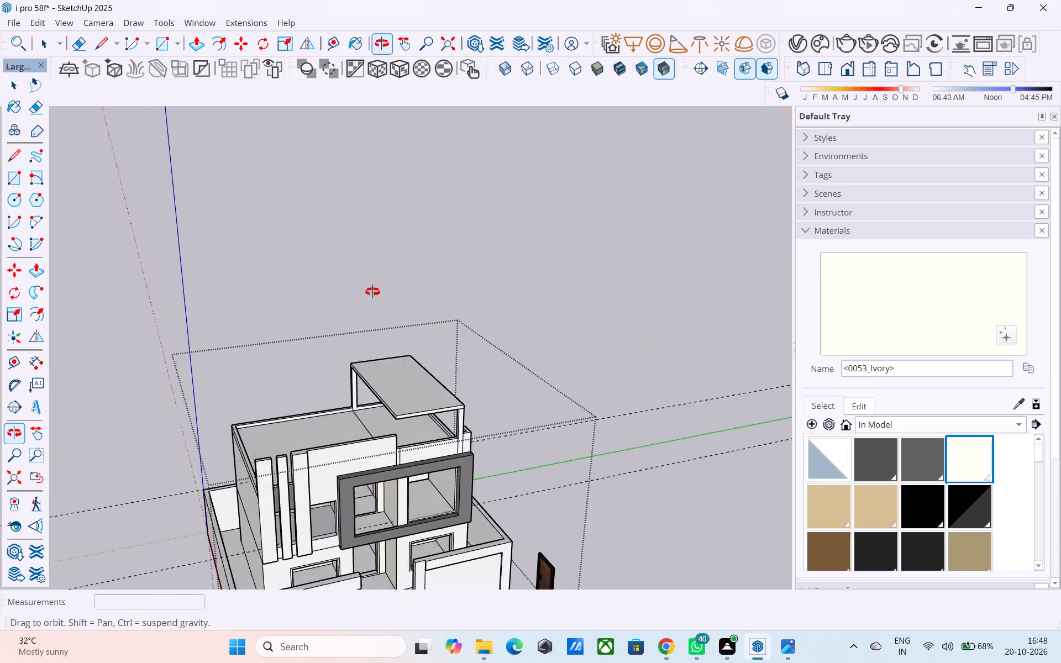
shift+middle_drag(372, 292, 371, 287)
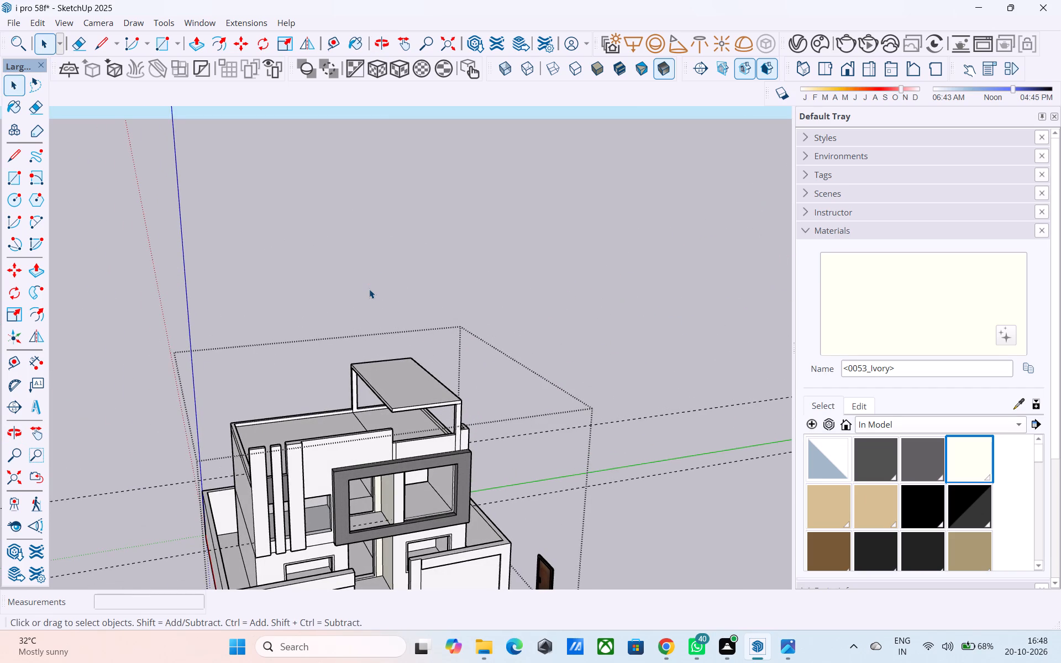
scroll(467, 433, down, 4)
middle_drag(614, 412, 525, 267)
scroll(485, 225, down, 3)
middle_drag(484, 235, 457, 238)
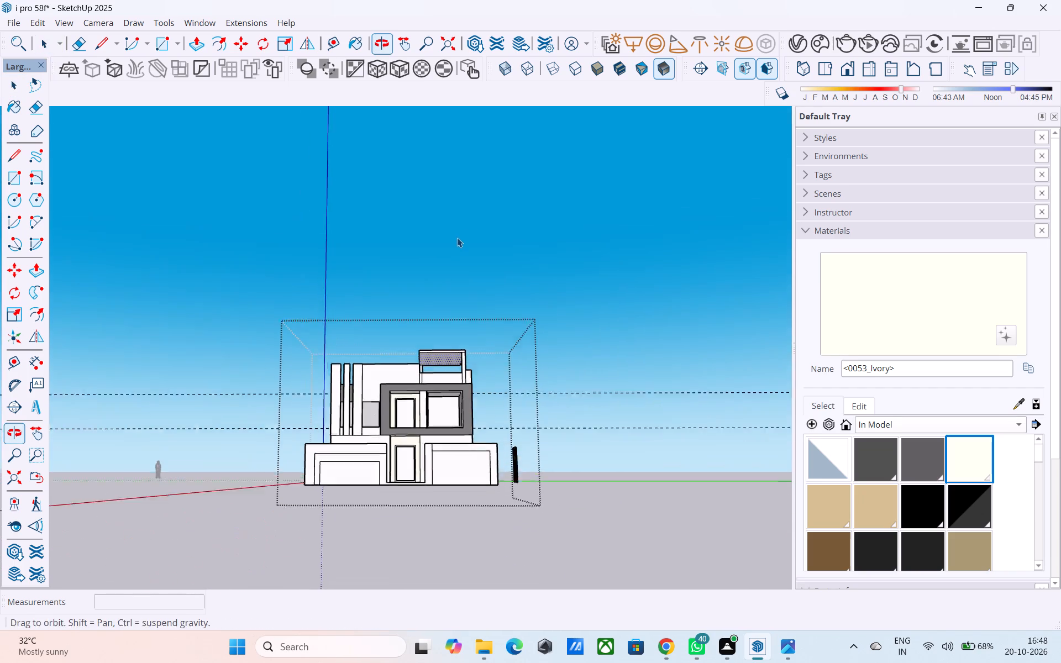
middle_drag(457, 238, 458, 238)
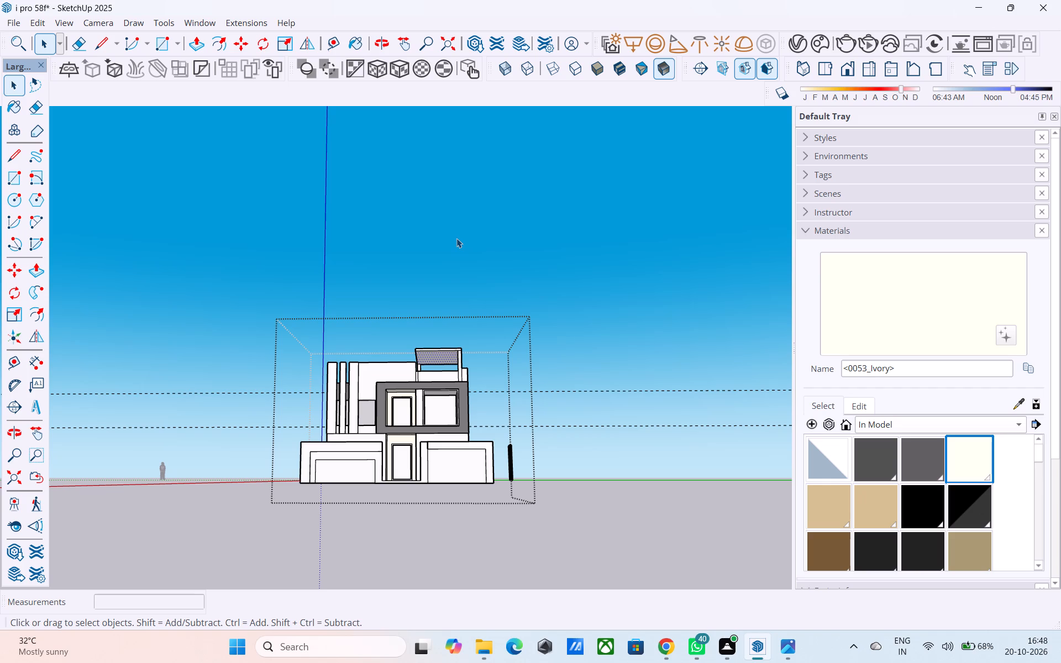
scroll(506, 244, down, 3)
middle_drag(511, 241, 528, 299)
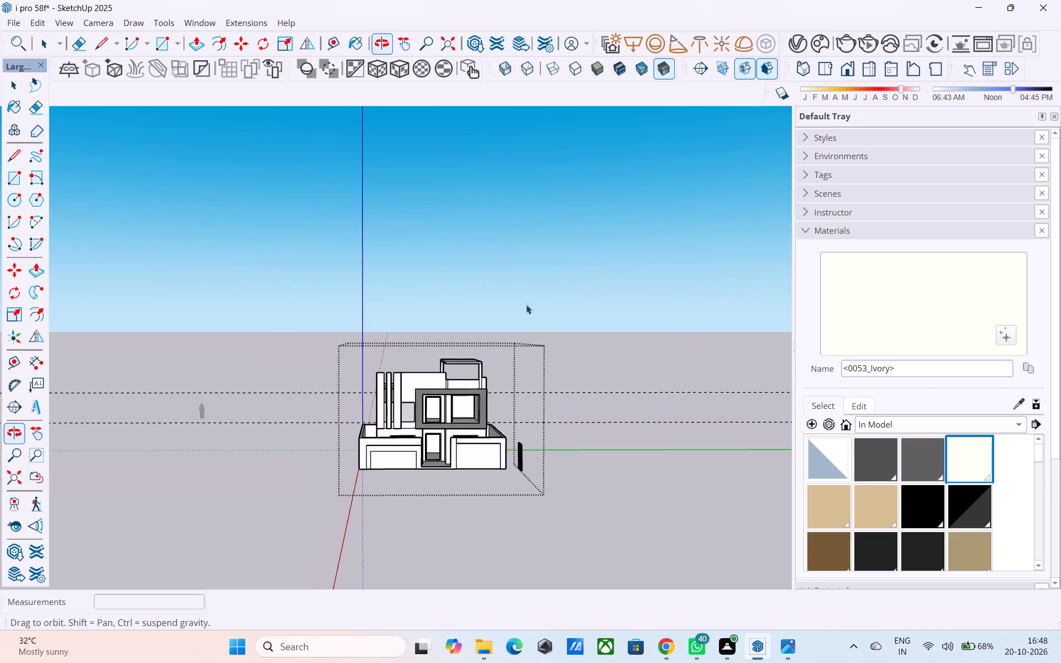
scroll(557, 298, down, 2)
click(564, 324)
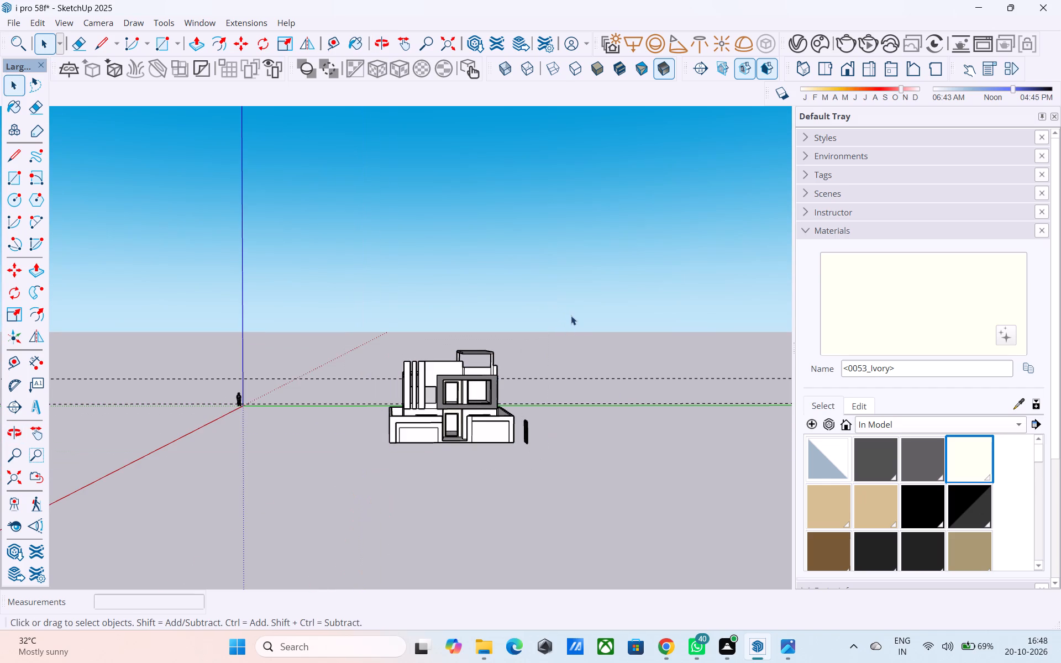
scroll(588, 334, down, 4)
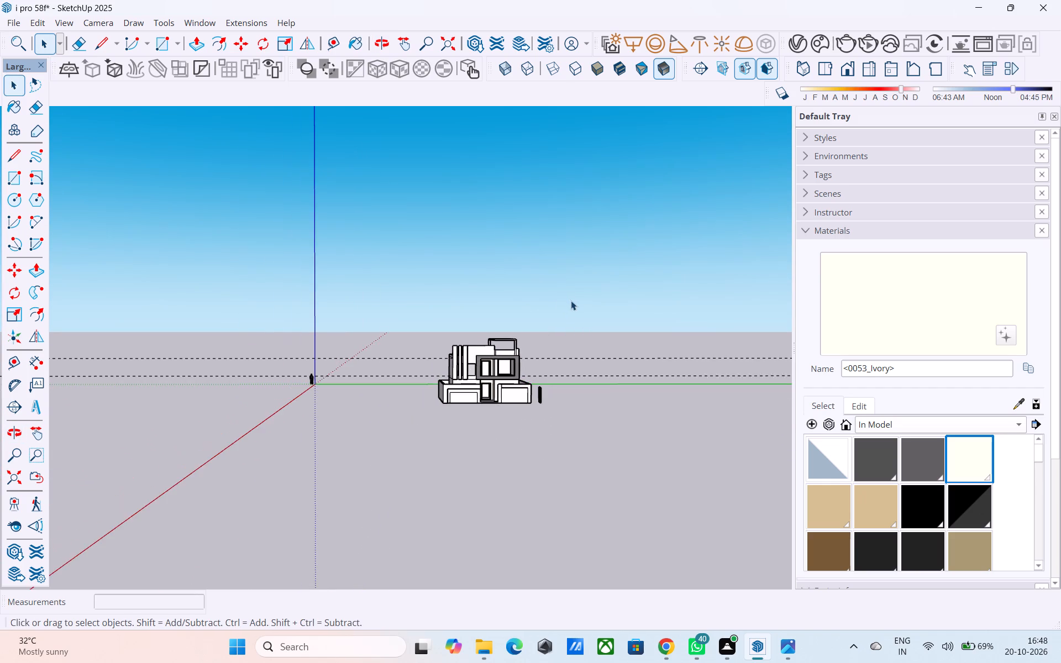
middle_drag(598, 367, 601, 407)
scroll(586, 391, up, 4)
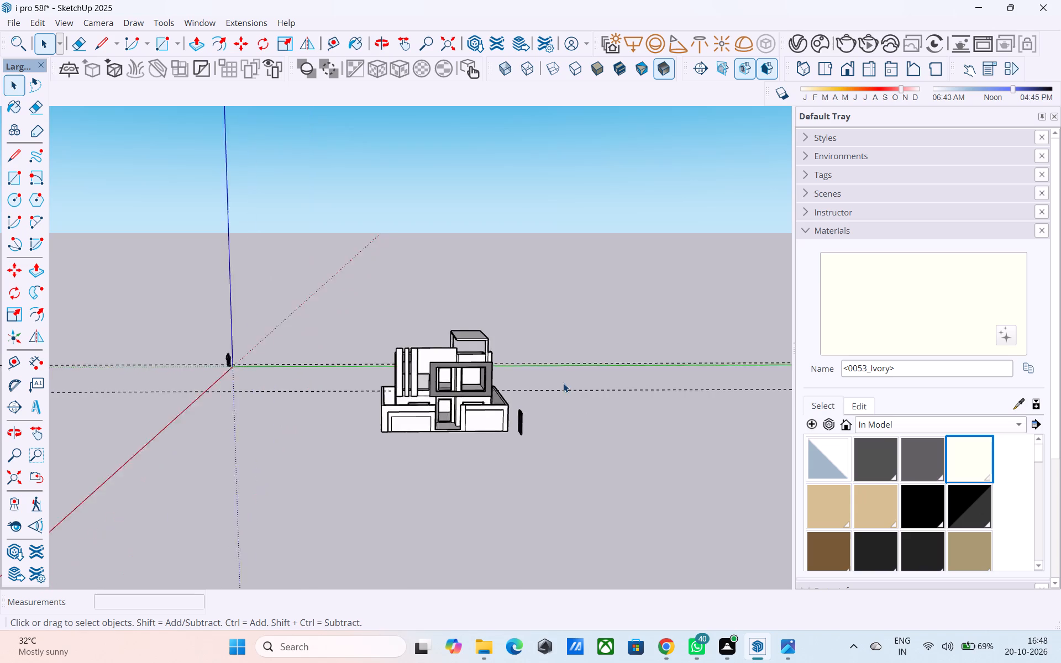
scroll(563, 383, up, 8)
double_click(428, 355)
scroll(450, 354, down, 2)
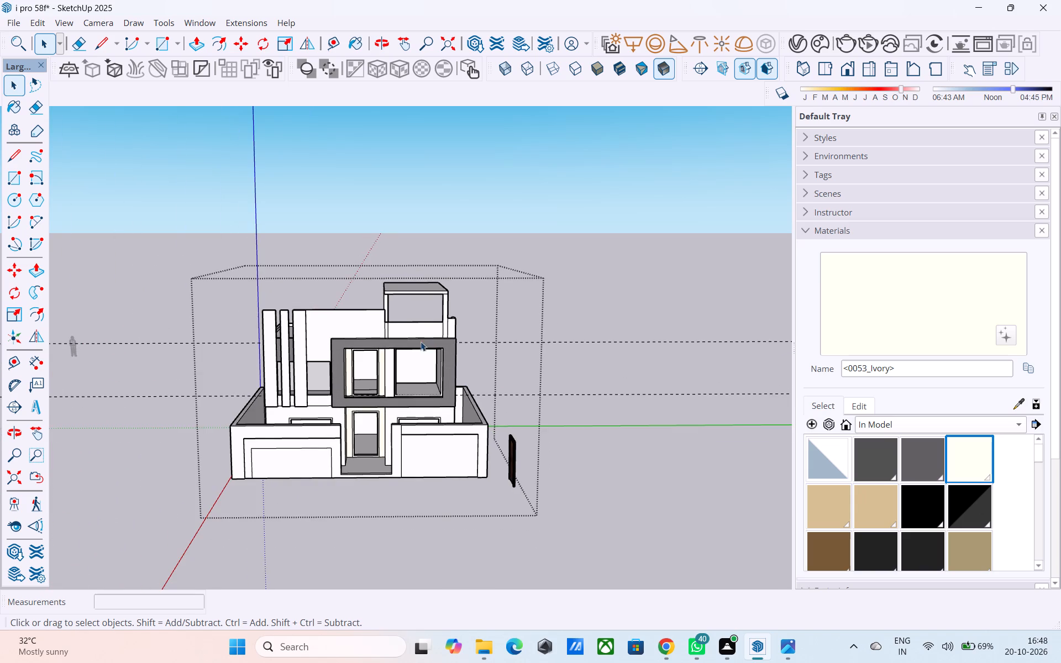
Rotate the loose door component beside the boundary wall 90° about the vertical axis to face parallel to the front.
middle_drag(420, 341, 494, 312)
middle_drag(518, 369, 528, 109)
middle_drag(538, 254, 556, 327)
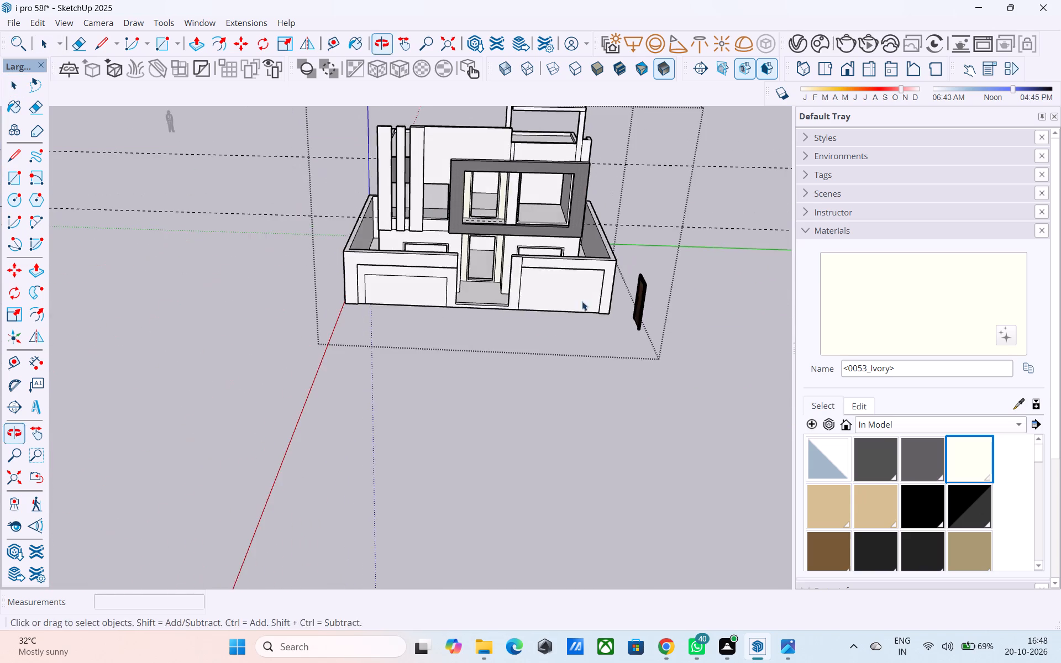
shift+middle_drag(593, 291, 453, 262)
scroll(471, 274, up, 4)
click(498, 270)
click(496, 280)
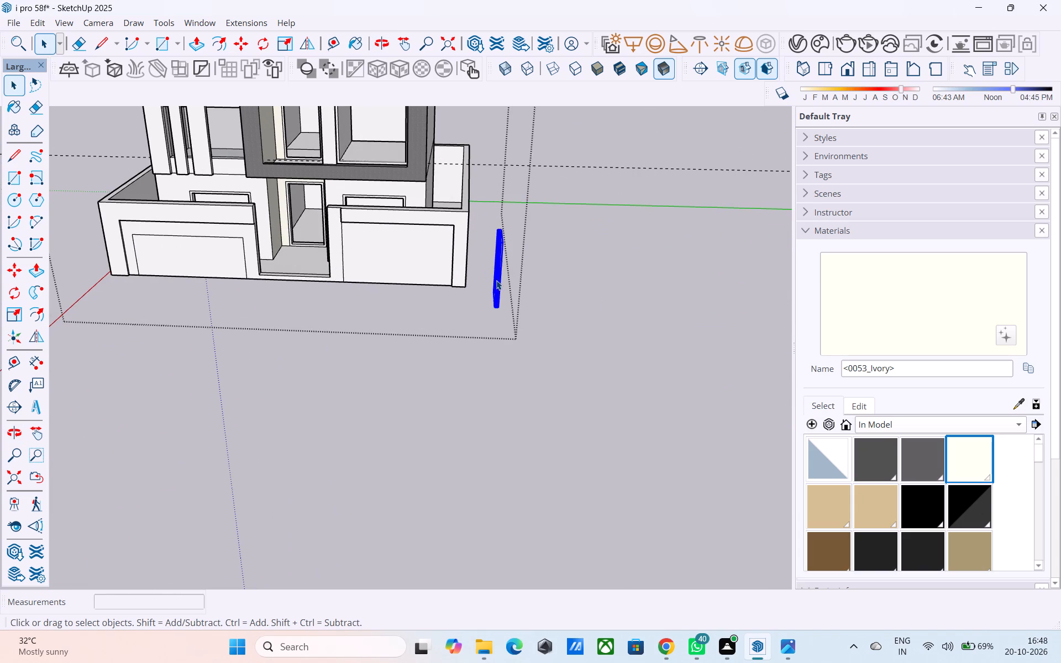
key(q)
scroll(487, 297, down, 6)
middle_drag(469, 285, 474, 346)
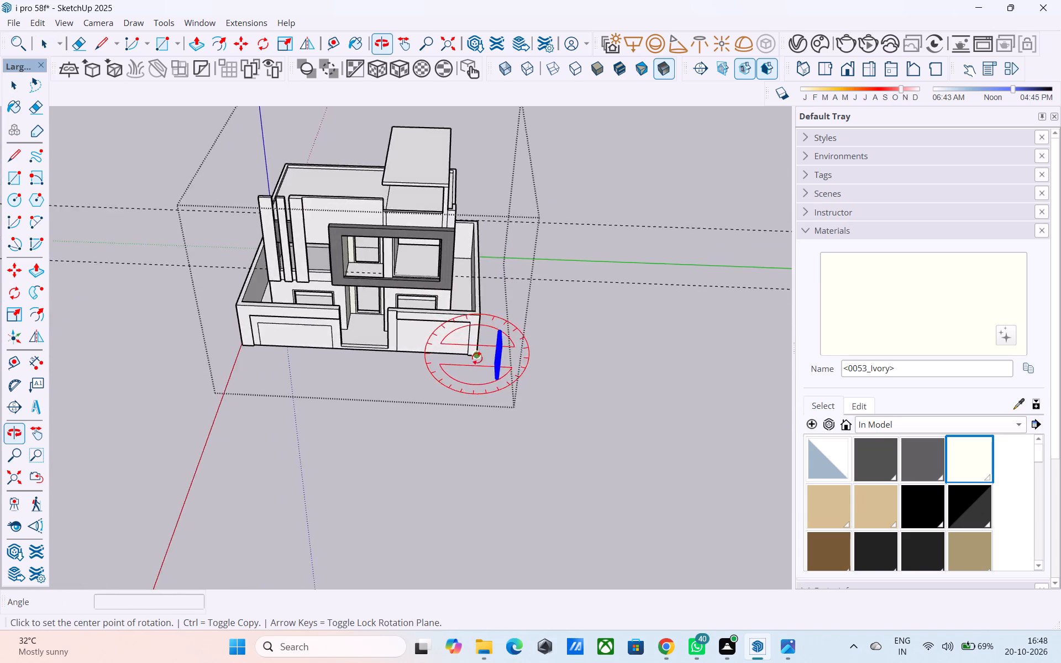
scroll(477, 358, up, 5)
scroll(451, 291, down, 7)
scroll(470, 394, up, 9)
middle_drag(465, 334, 491, 454)
scroll(480, 400, up, 2)
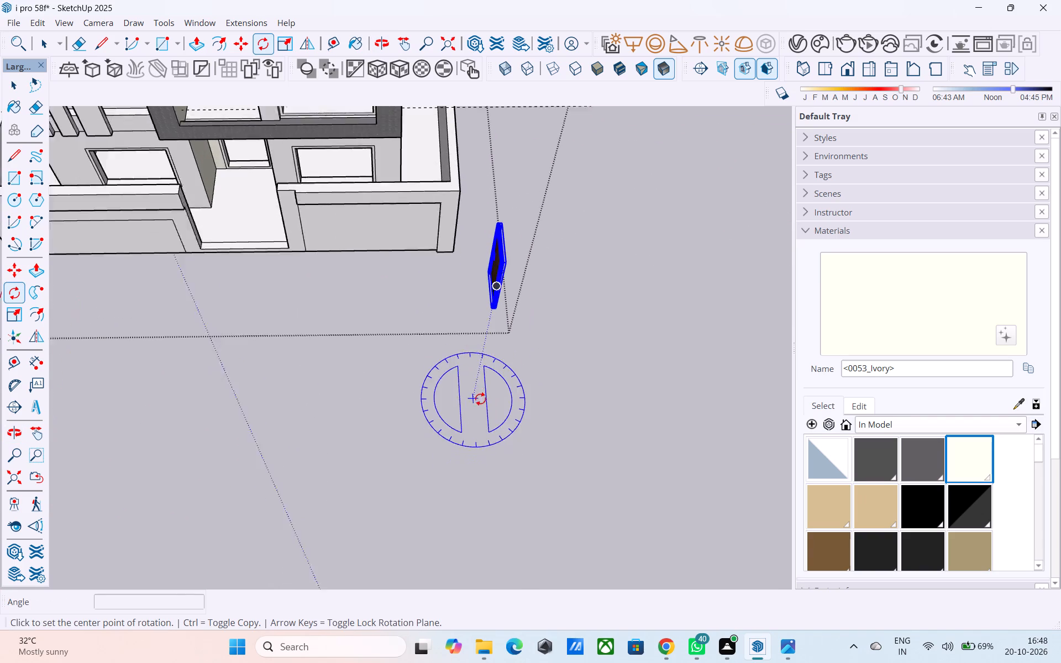
scroll(480, 399, up, 2)
click(455, 356)
click(549, 359)
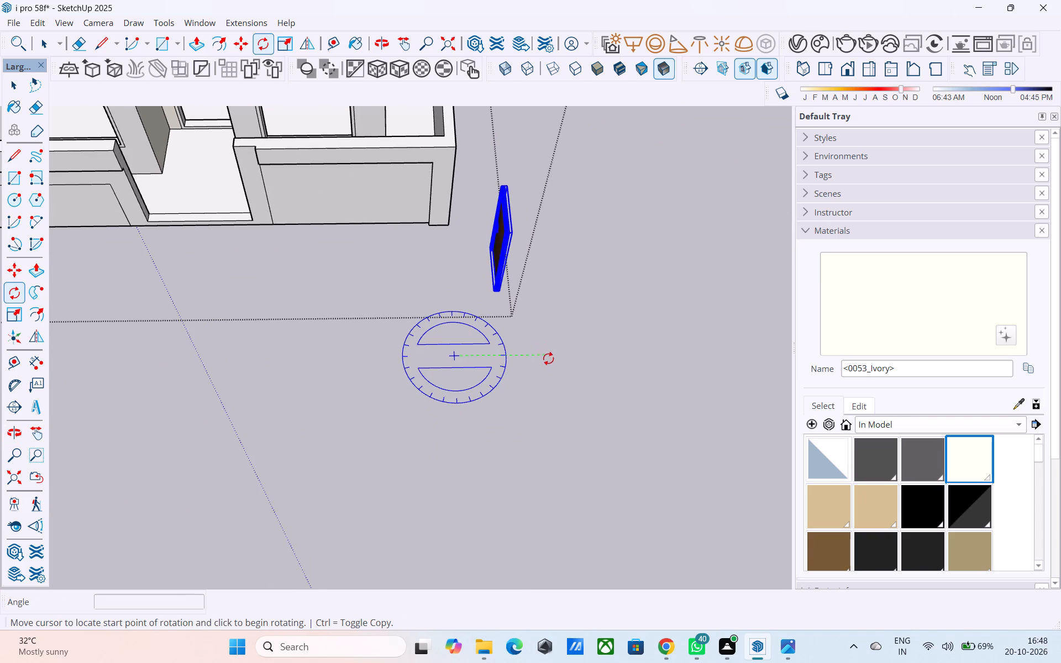
click(450, 260)
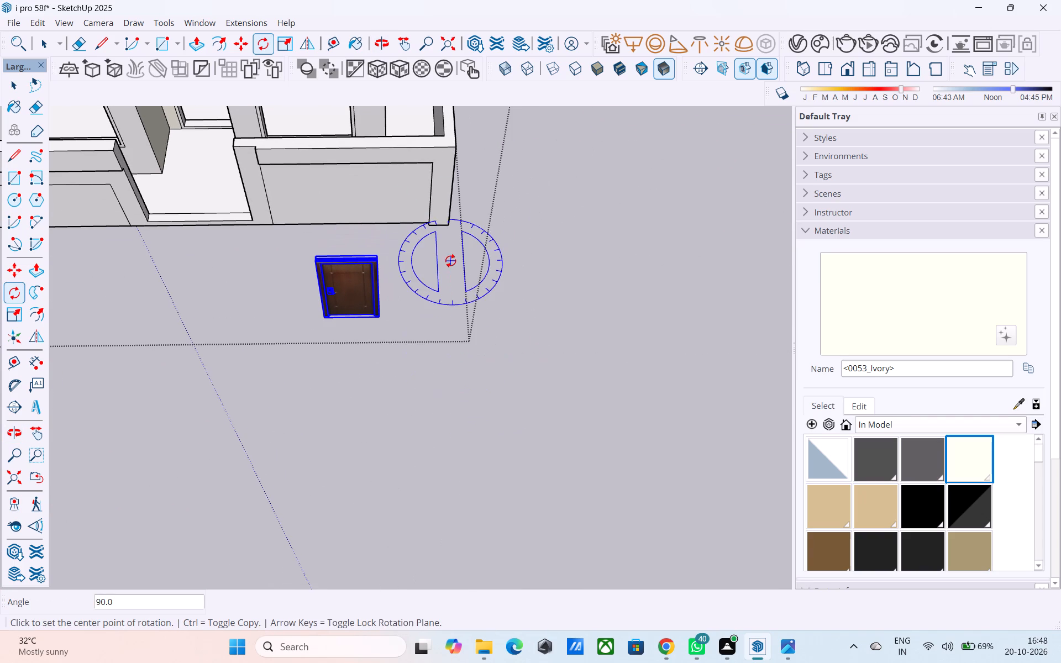
scroll(450, 265, down, 1)
shift+middle_drag(453, 269, 500, 253)
key(space)
scroll(497, 249, down, 4)
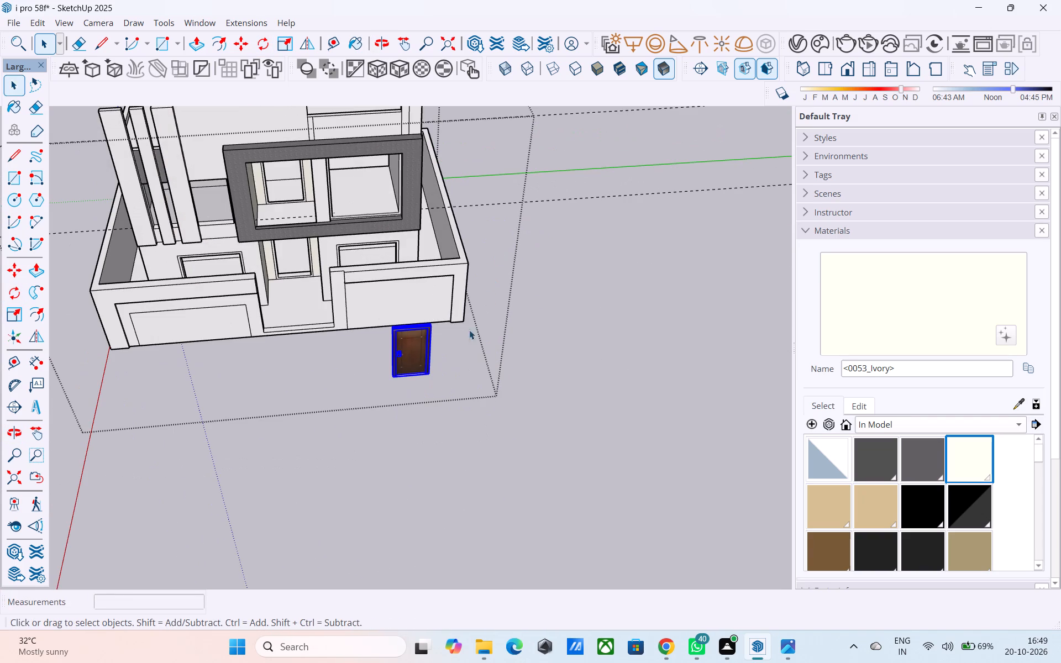
Import the curtain model from the Downloads folder into the house model.
scroll(434, 335, down, 3)
middle_drag(428, 351, 423, 304)
scroll(415, 305, down, 5)
middle_drag(416, 307, 420, 228)
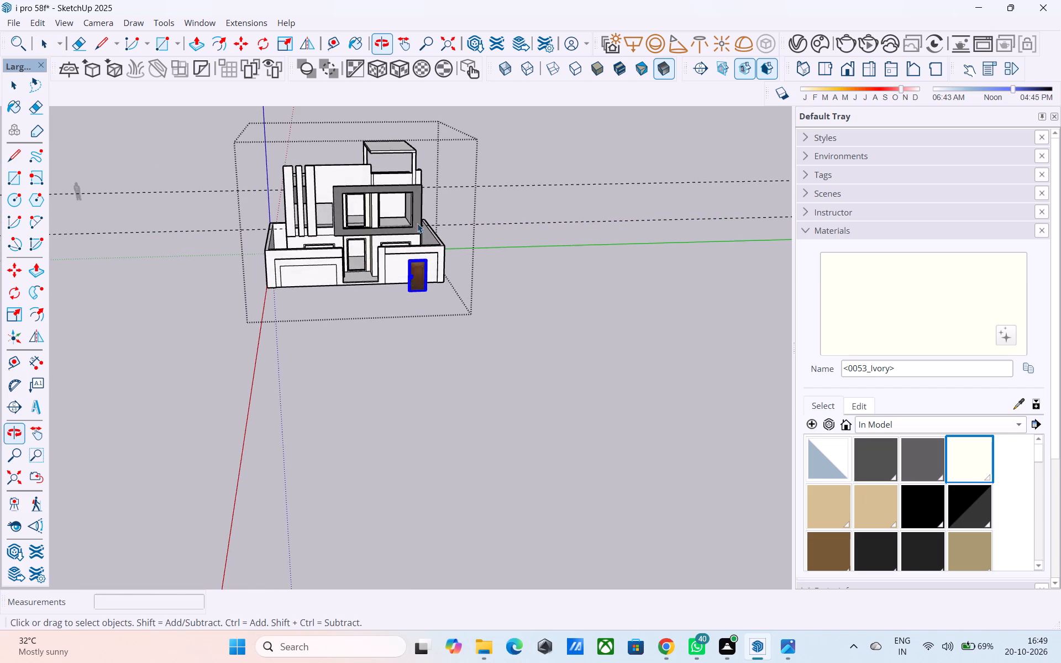
shift+middle_drag(419, 218, 457, 294)
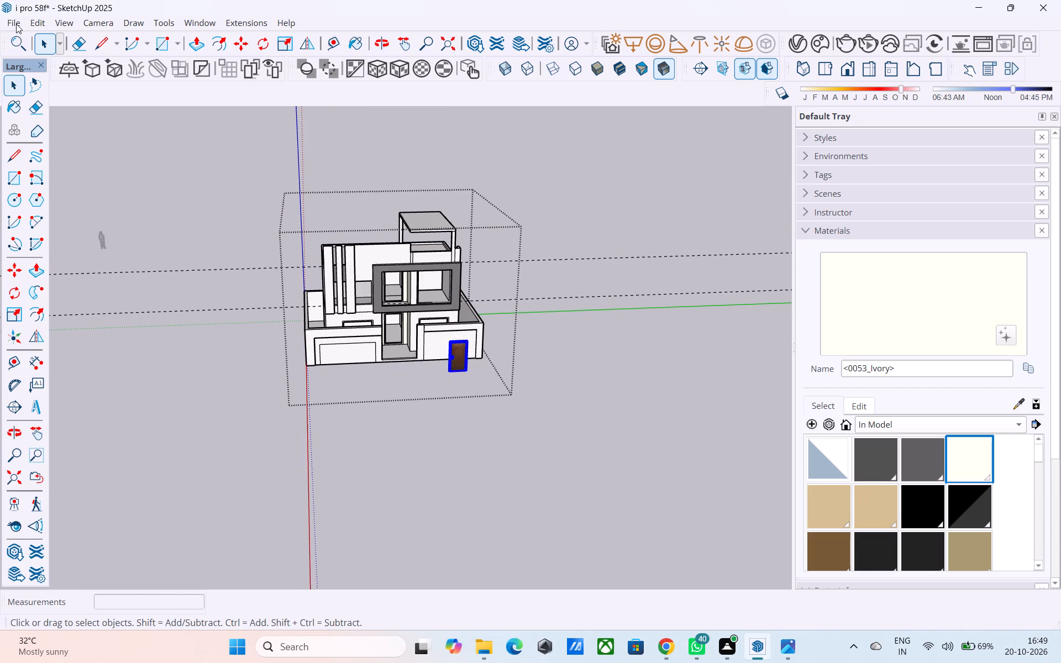
click(16, 24)
click(79, 222)
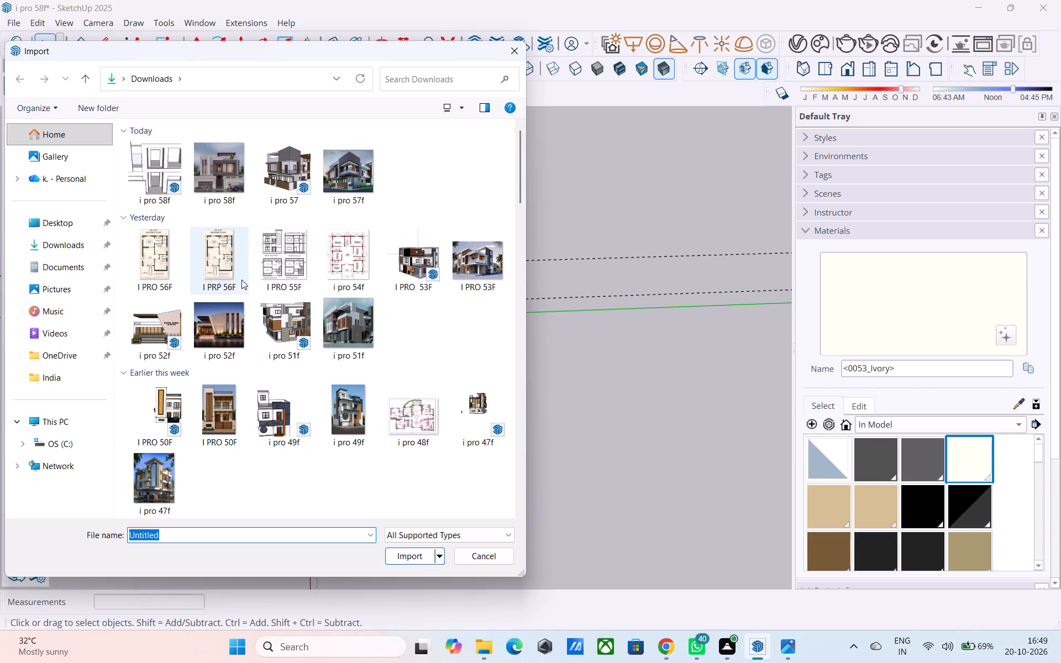
scroll(246, 285, down, 7)
scroll(252, 288, up, 11)
scroll(302, 319, down, 2)
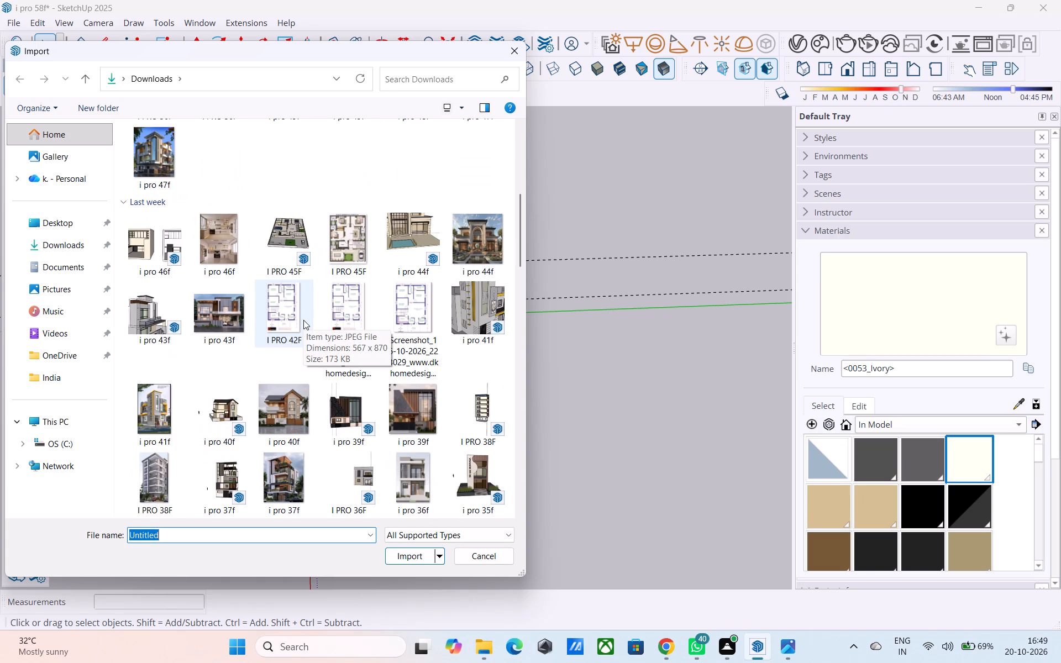
scroll(307, 329, down, 5)
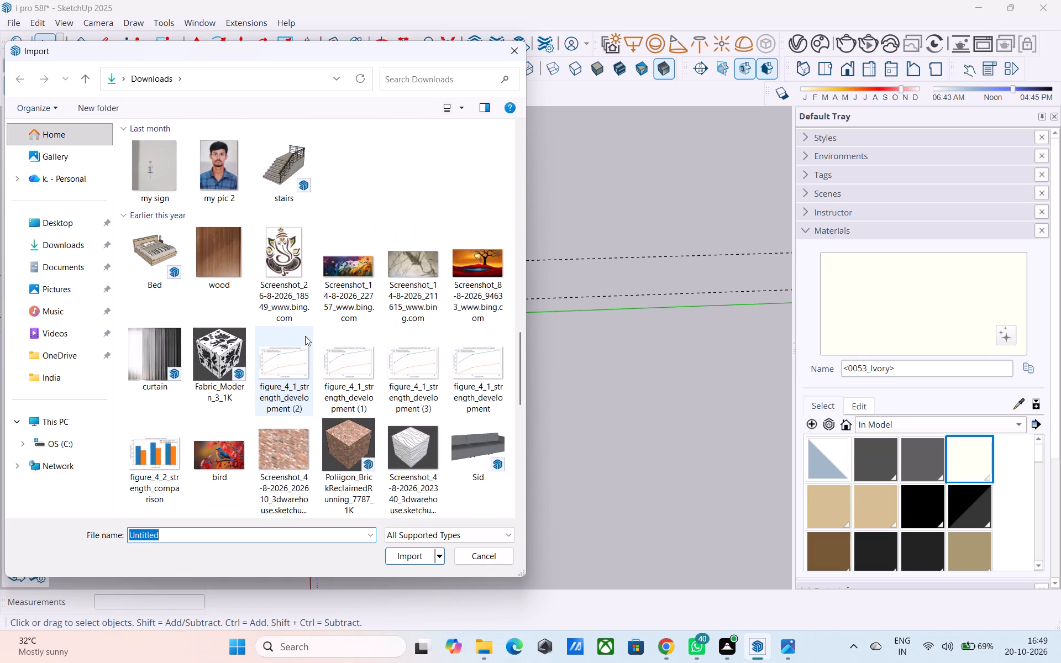
click(170, 352)
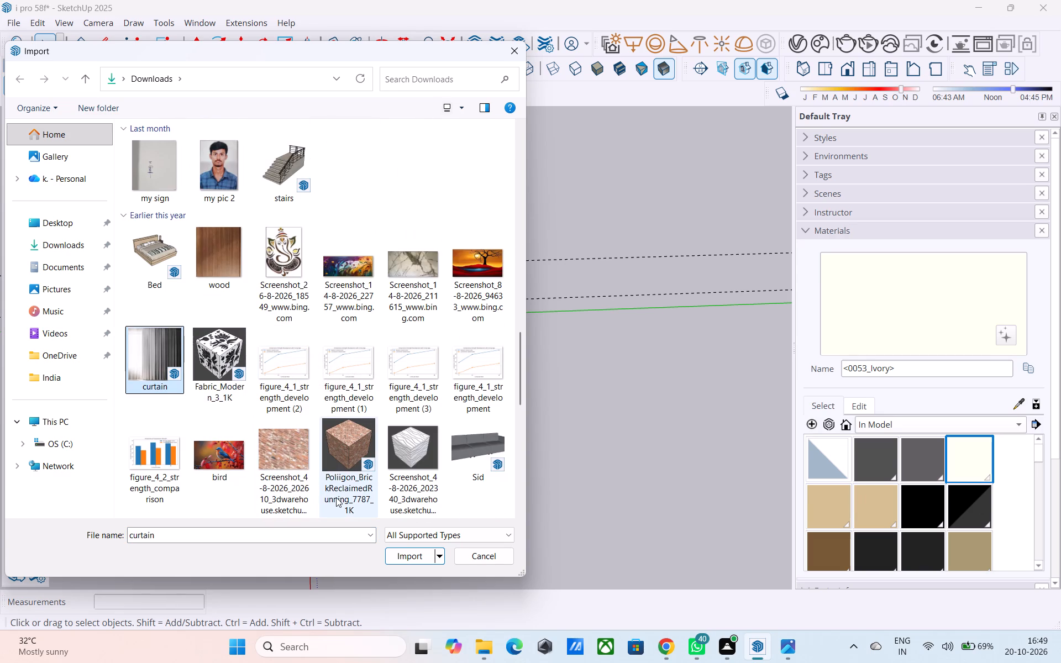
click(398, 554)
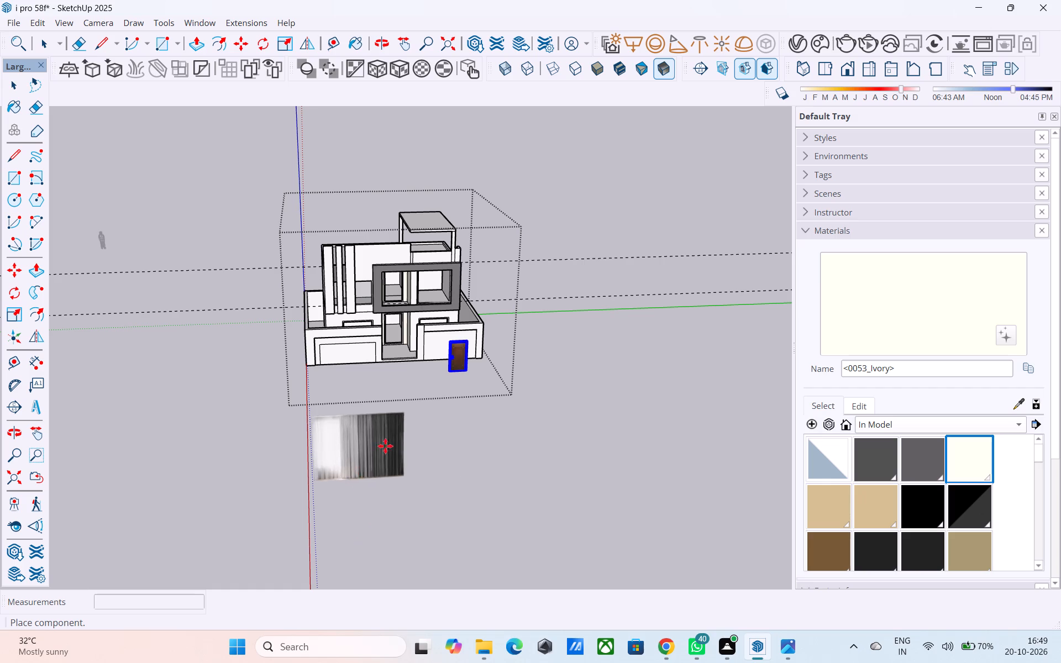
Place the imported curtain component in front of the boundary wall, beside the loose door.
scroll(427, 354, up, 1)
scroll(427, 348, down, 4)
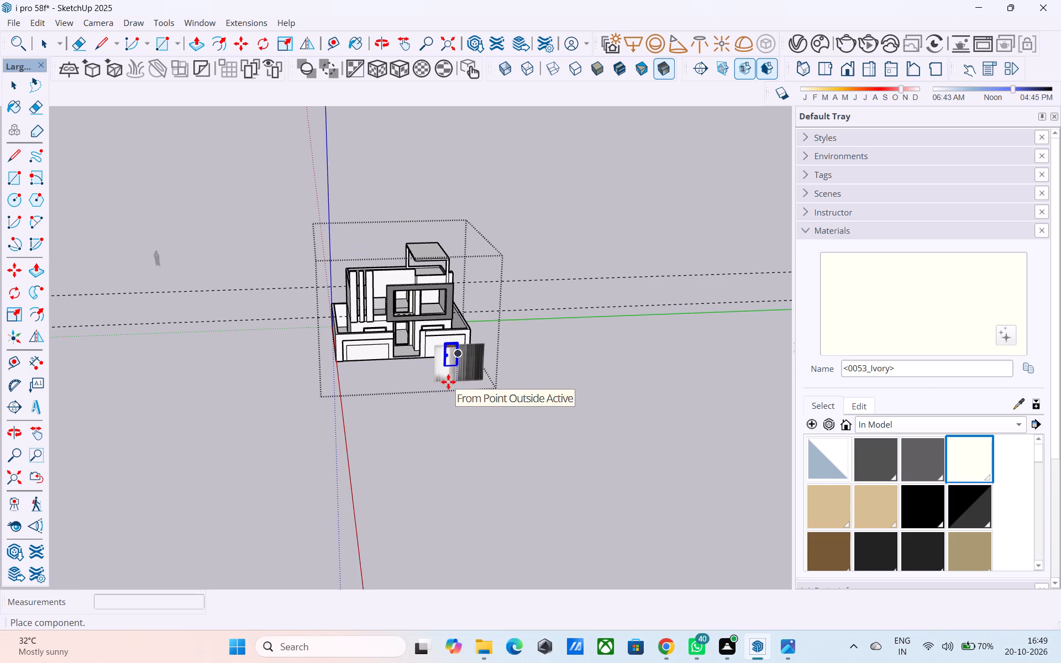
middle_drag(456, 409, 639, 466)
scroll(595, 410, up, 4)
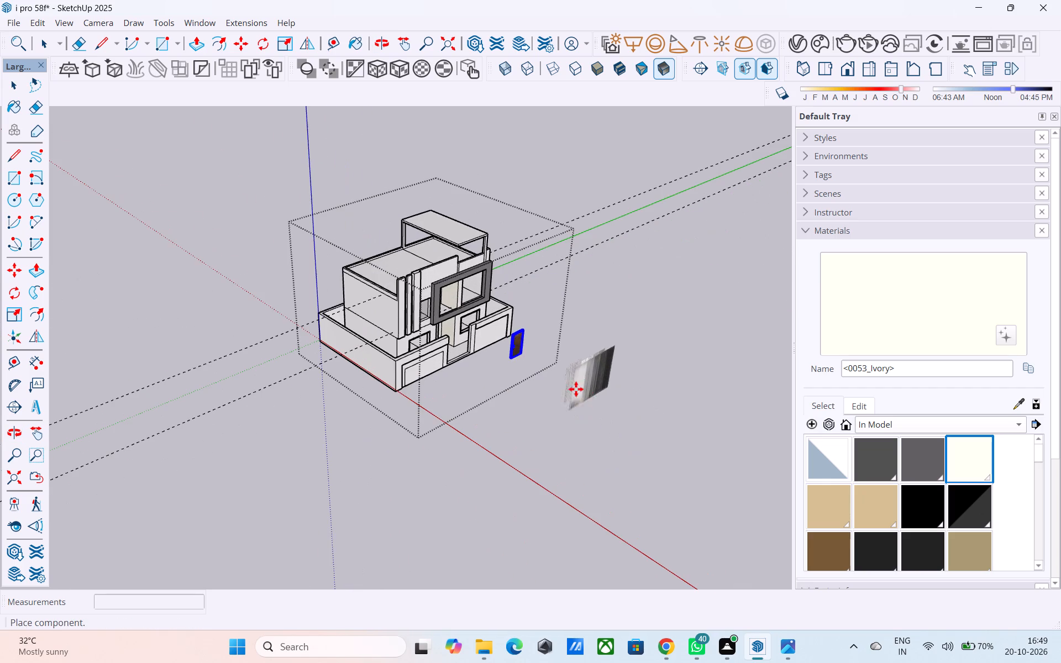
click(549, 366)
middle_drag(543, 364, 479, 331)
scroll(478, 330, up, 4)
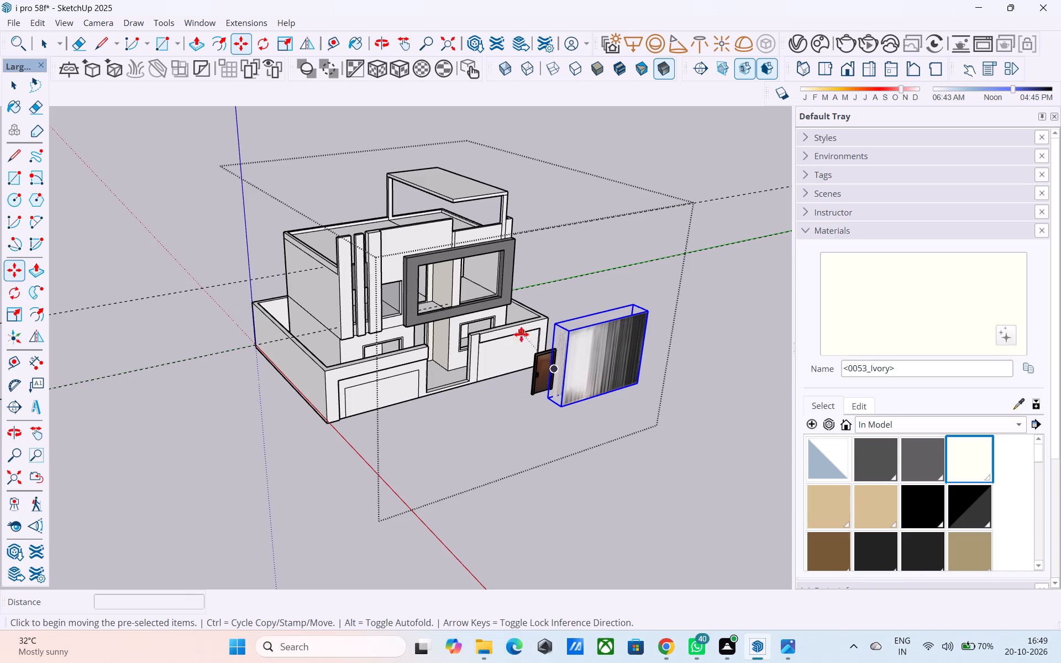
scroll(342, 363, down, 3)
scroll(543, 343, up, 5)
middle_drag(535, 343, 363, 336)
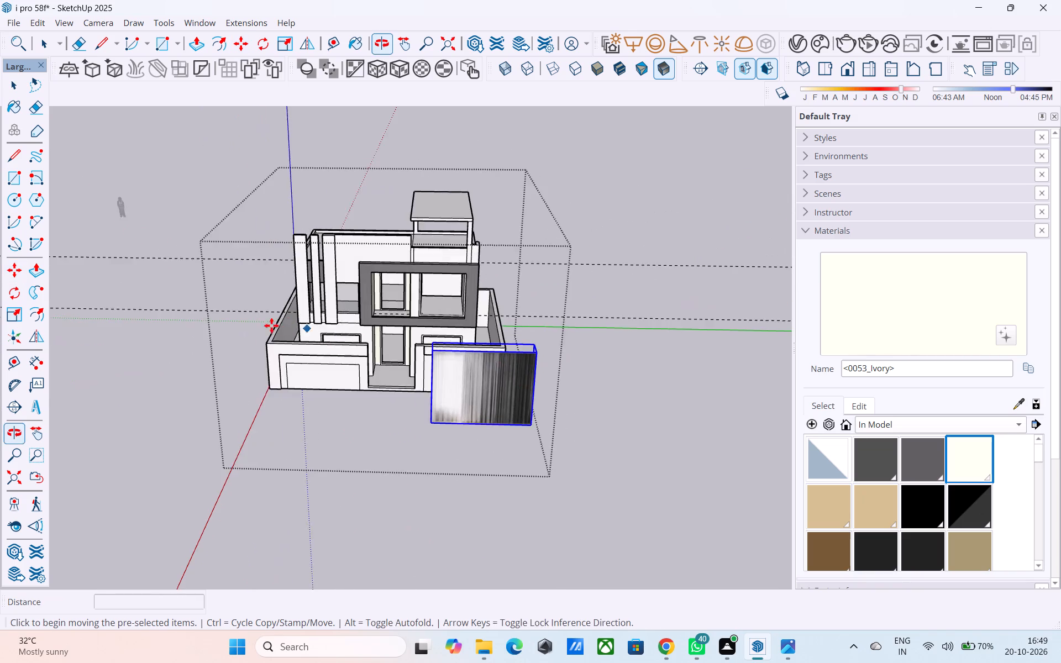
scroll(266, 334, down, 5)
scroll(474, 355, up, 9)
middle_drag(413, 369, 485, 371)
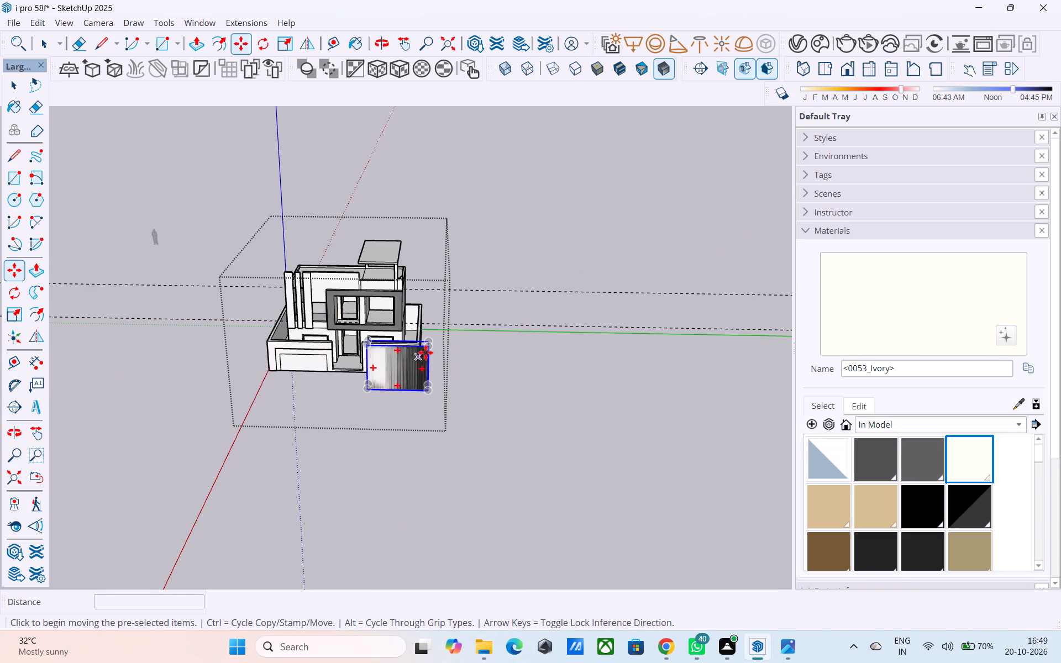
scroll(424, 353, up, 1)
key(space)
click(614, 256)
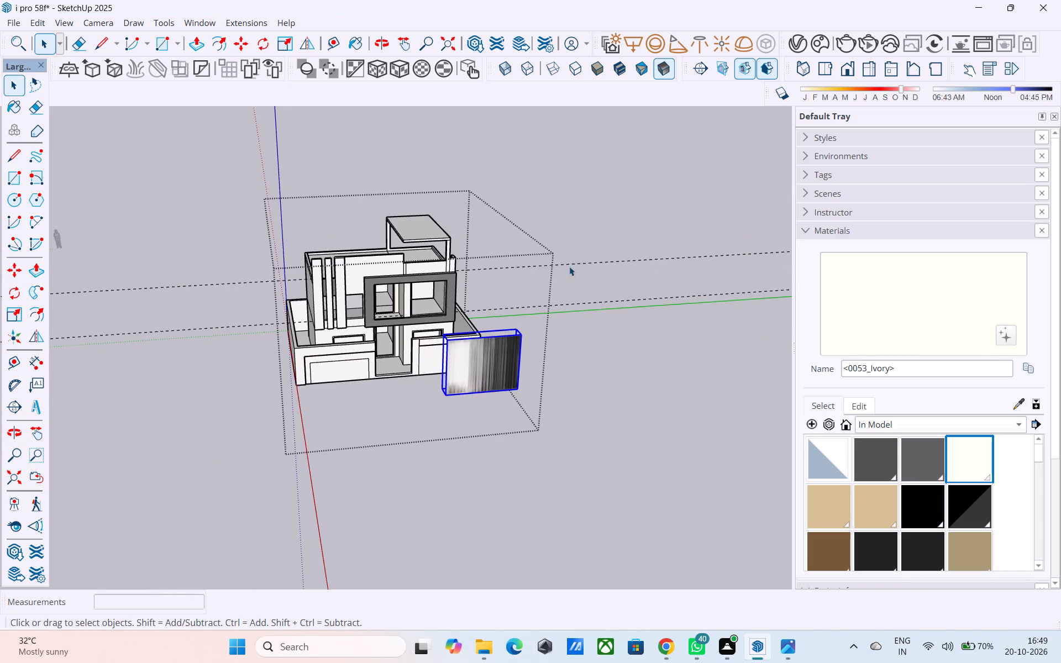
Save the house model and leave the open house group.
key(ctrl+s)
click(471, 424)
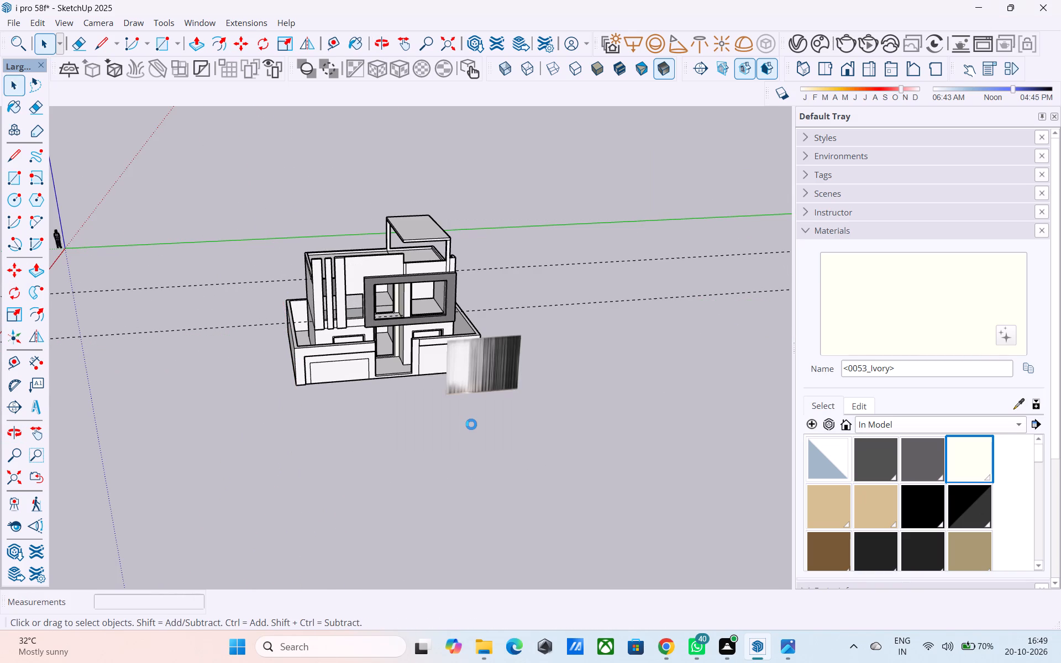
key(ctrl+s)
key(space)
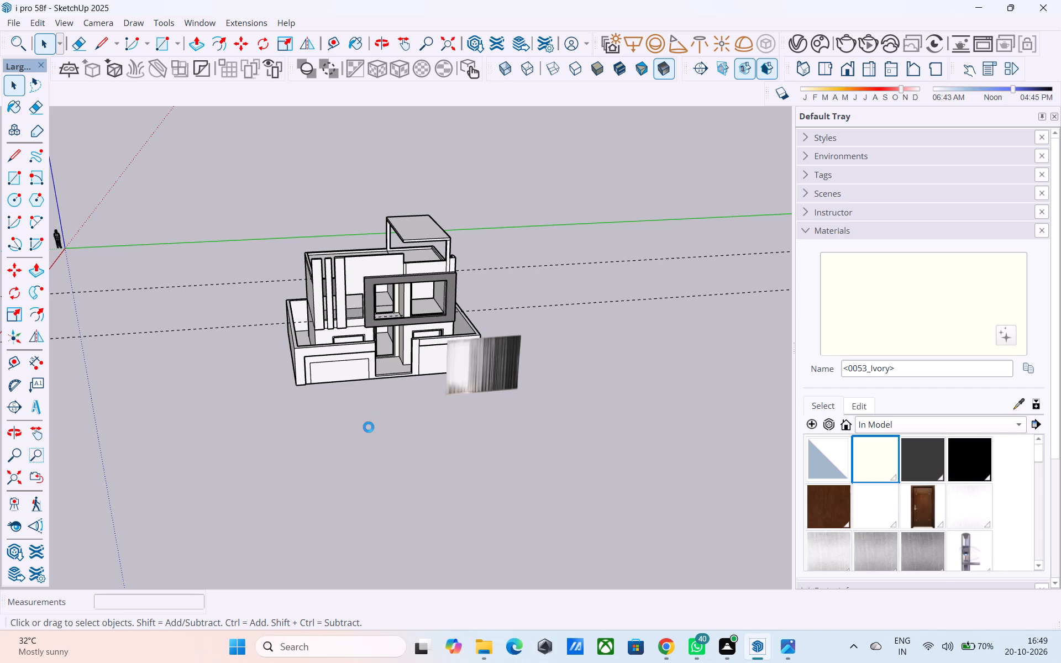
Scale the curtain component narrower along its width from the side nearest the loose door.
scroll(439, 393, up, 2)
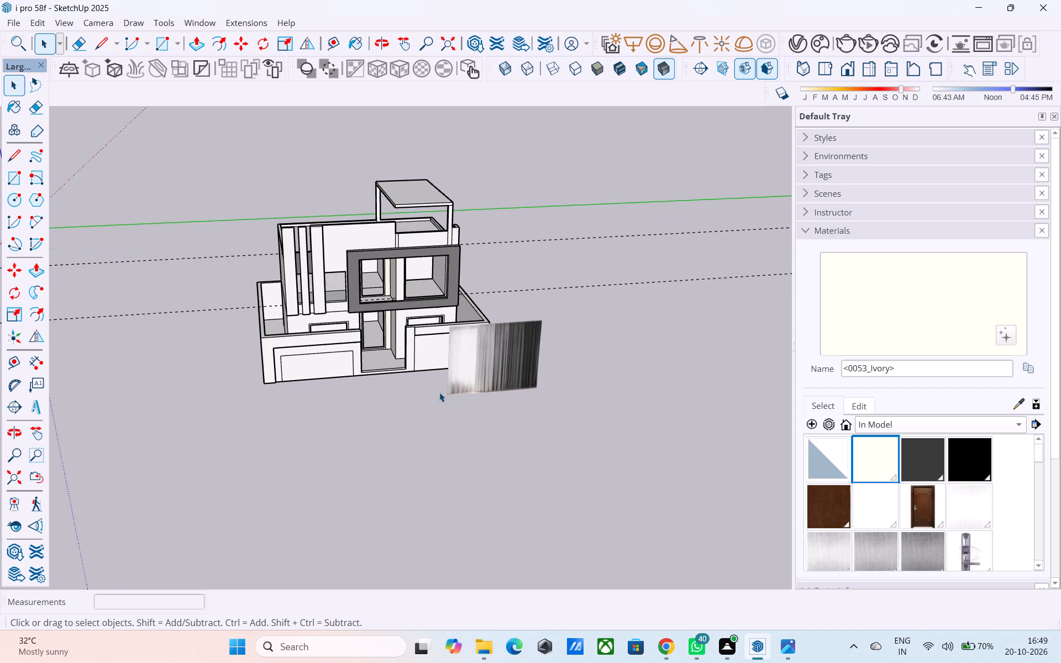
scroll(439, 392, up, 4)
click(482, 359)
scroll(478, 359, up, 2)
double_click(478, 359)
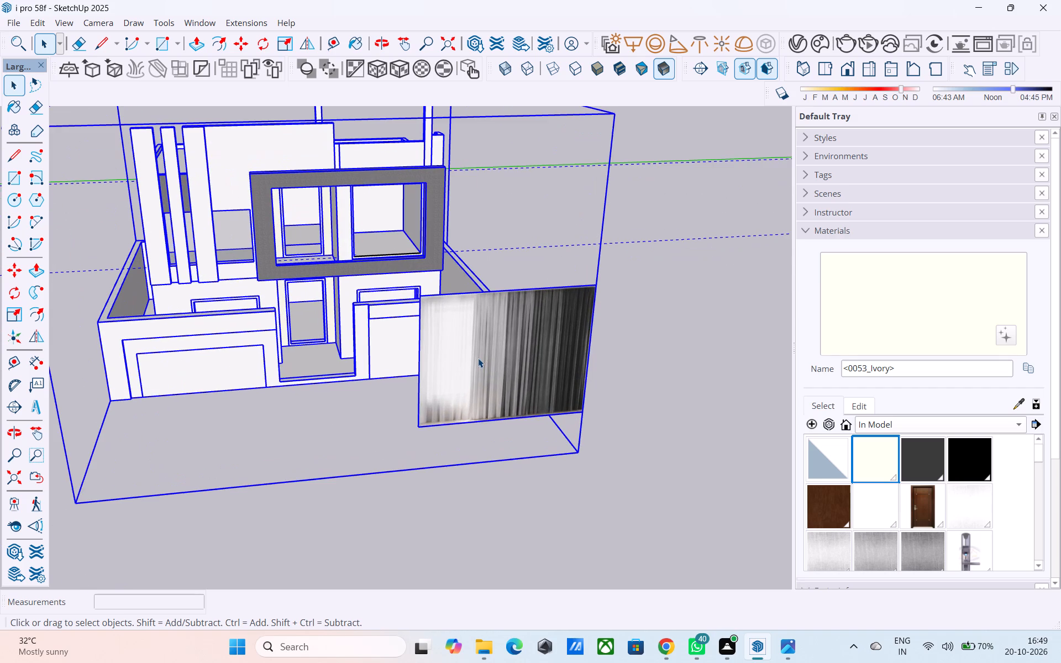
click(476, 356)
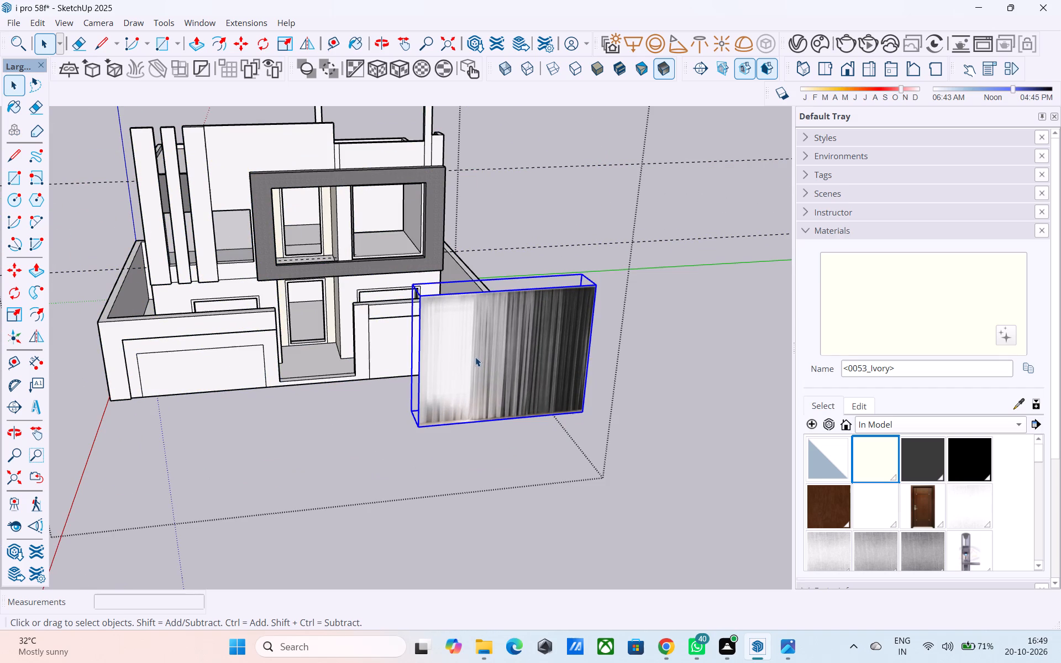
key(s)
scroll(453, 349, down, 4)
scroll(461, 356, up, 4)
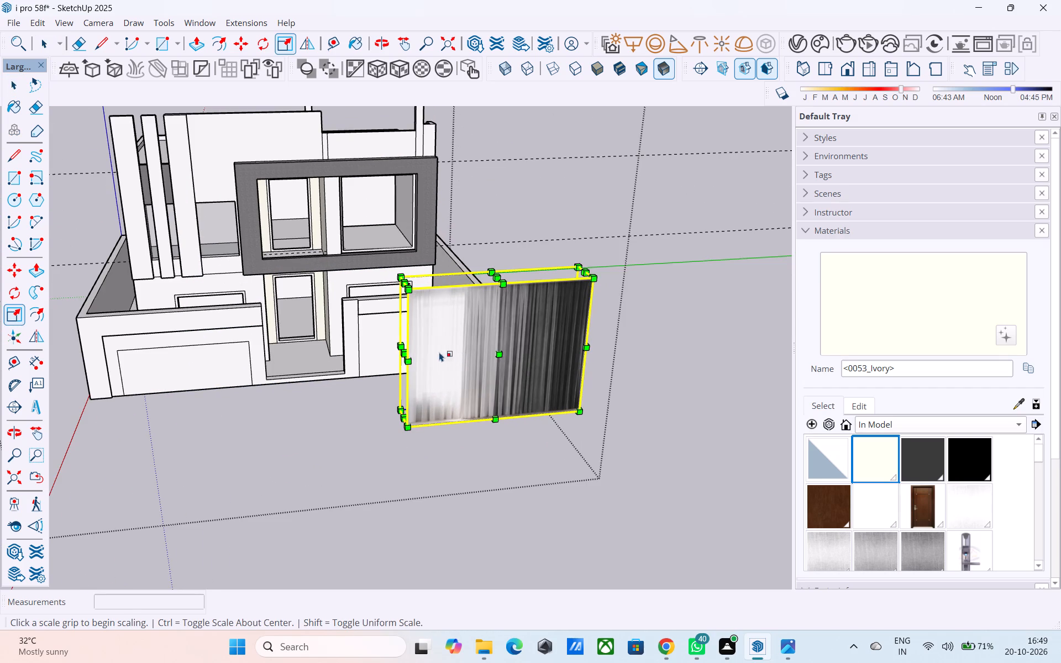
middle_drag(438, 351, 507, 382)
scroll(427, 362, up, 3)
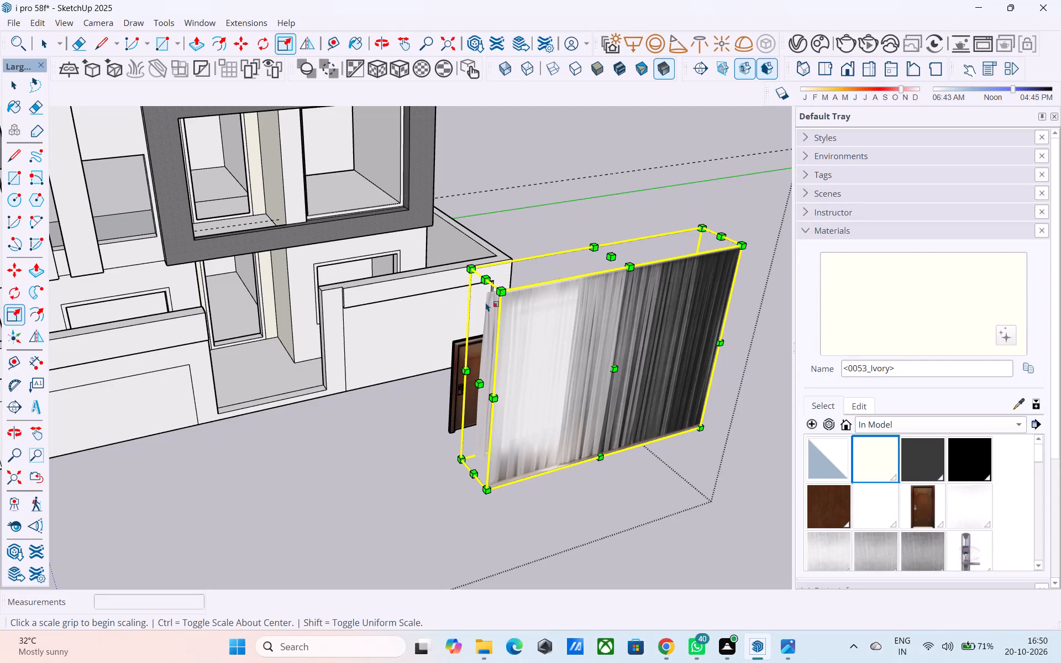
click(482, 387)
click(540, 371)
Explode the curtain component into its separate curtain parts.
middle_drag(535, 370, 205, 367)
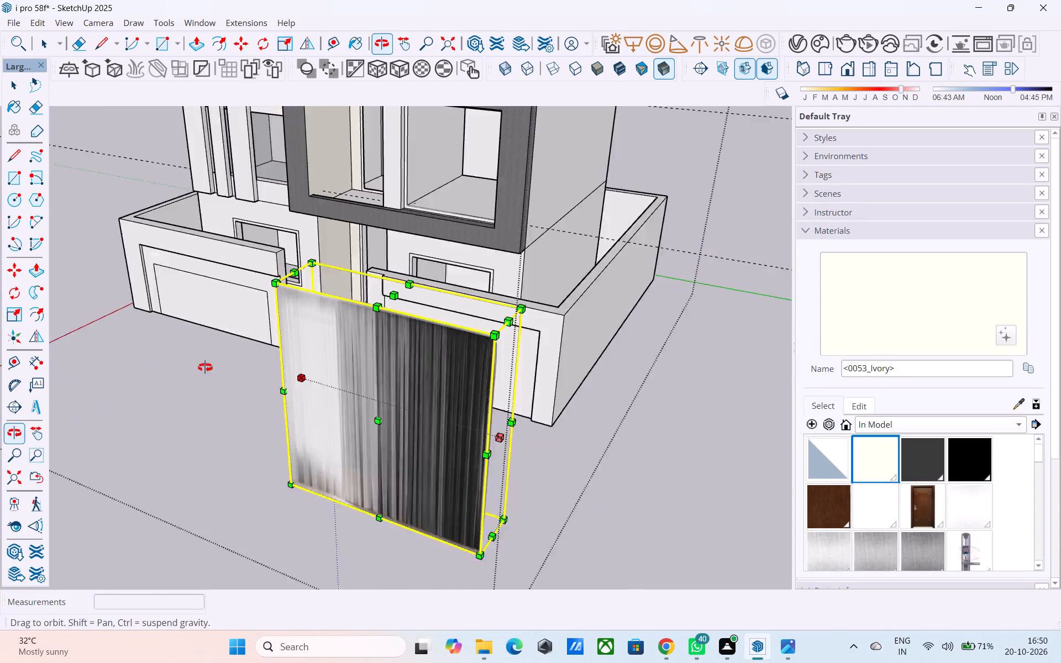
middle_drag(205, 367, 0, 368)
scroll(163, 327, up, 3)
middle_drag(219, 338, 279, 274)
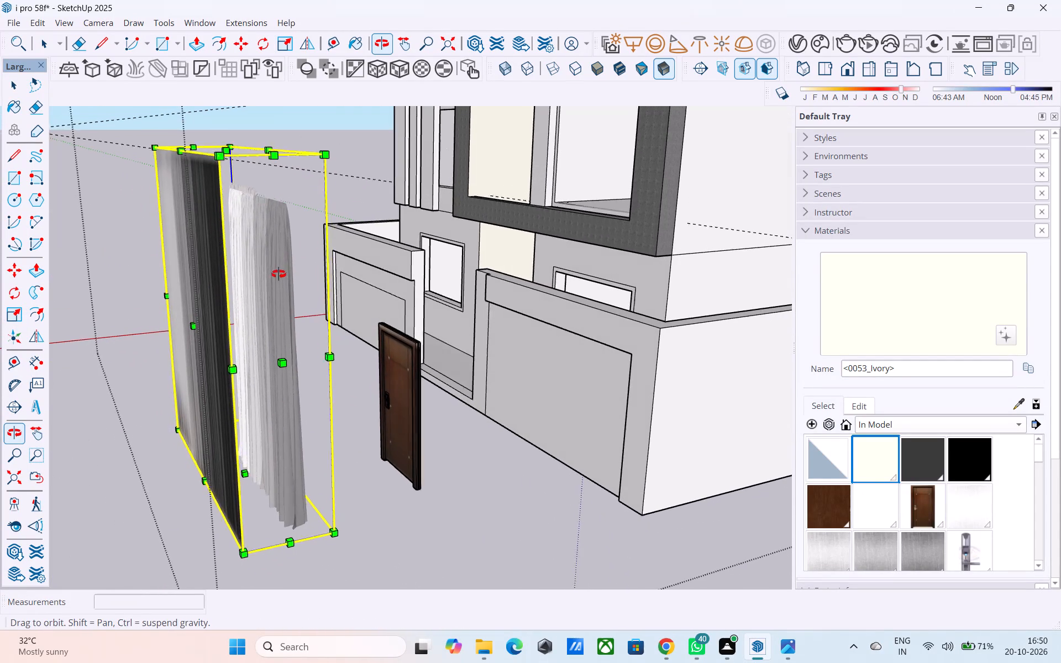
middle_drag(279, 274, 278, 274)
scroll(265, 291, down, 4)
key(space)
middle_drag(251, 307, 231, 309)
click(232, 311)
right_click(233, 311)
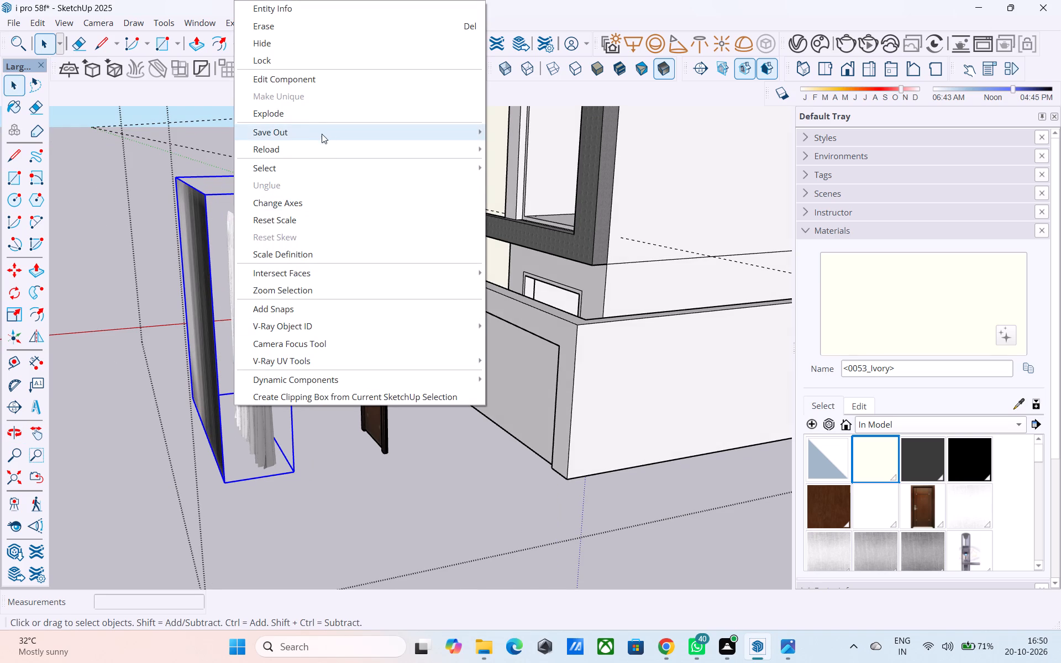
click(310, 113)
middle_drag(240, 391, 204, 408)
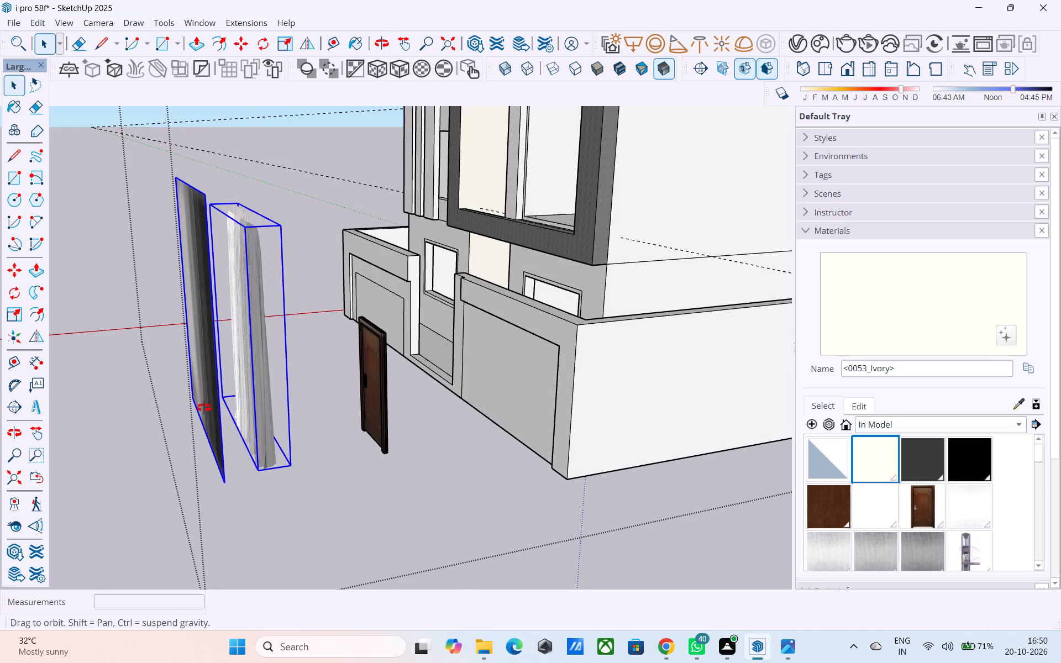
middle_drag(204, 408, 890, 455)
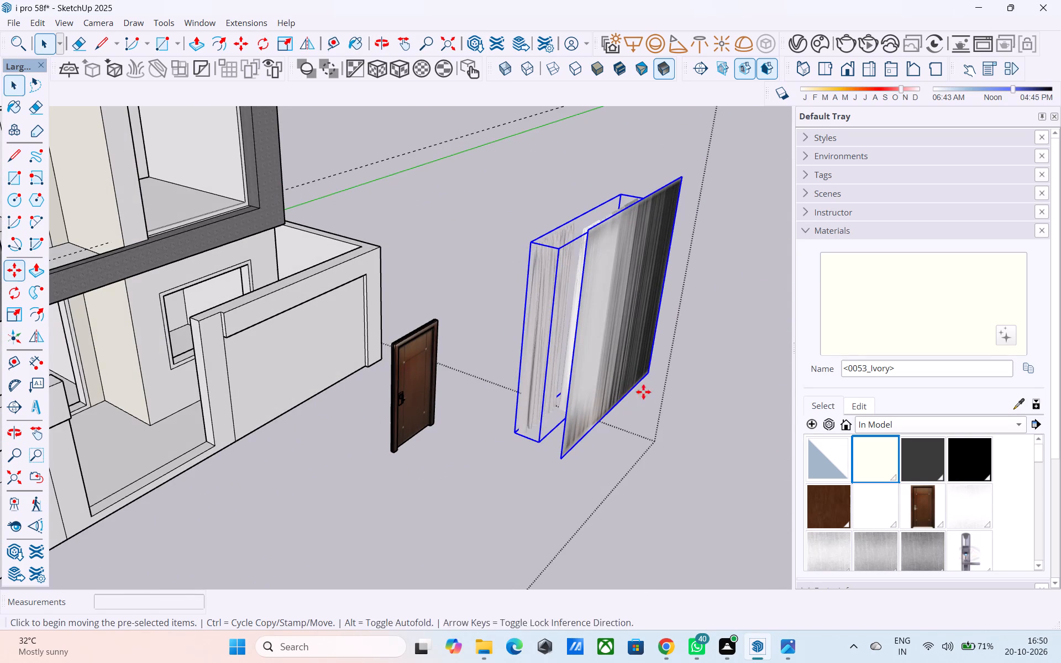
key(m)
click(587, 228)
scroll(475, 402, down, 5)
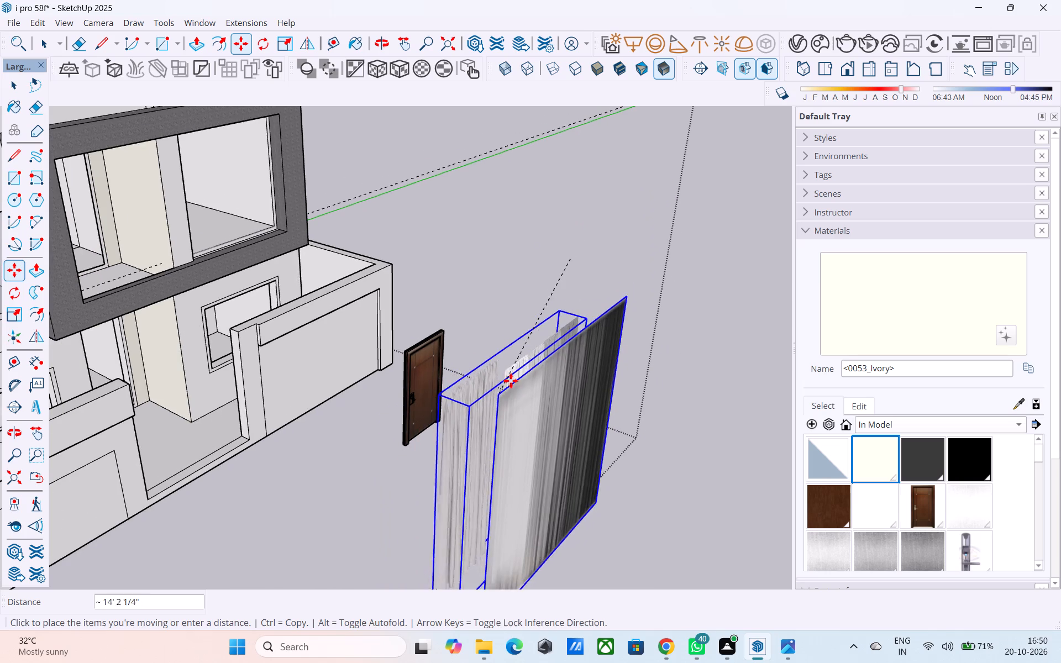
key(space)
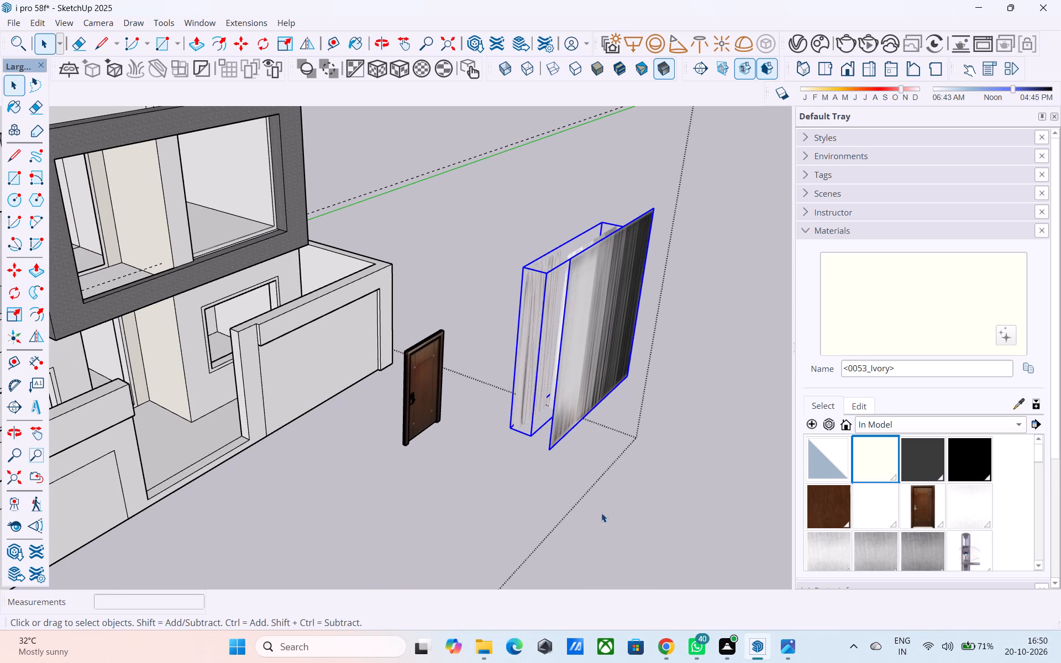
Move the flat, dark-shaded curtain panel about 53' 7" away from the pleated curtain, setting it in front of the loose door.
click(606, 534)
click(575, 359)
double_click(575, 359)
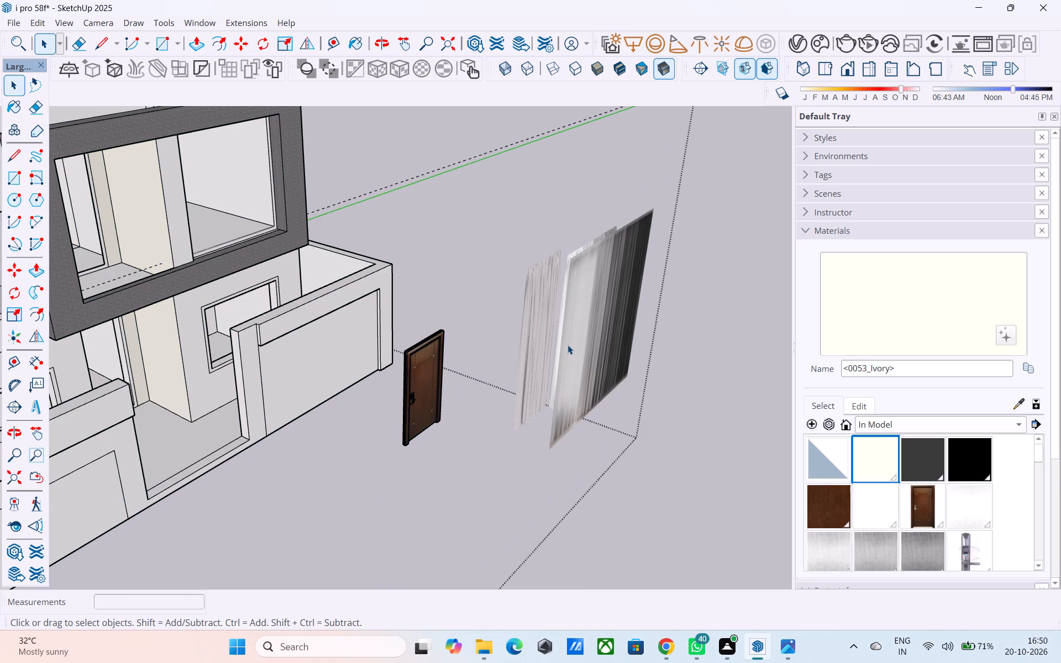
click(568, 344)
key(m)
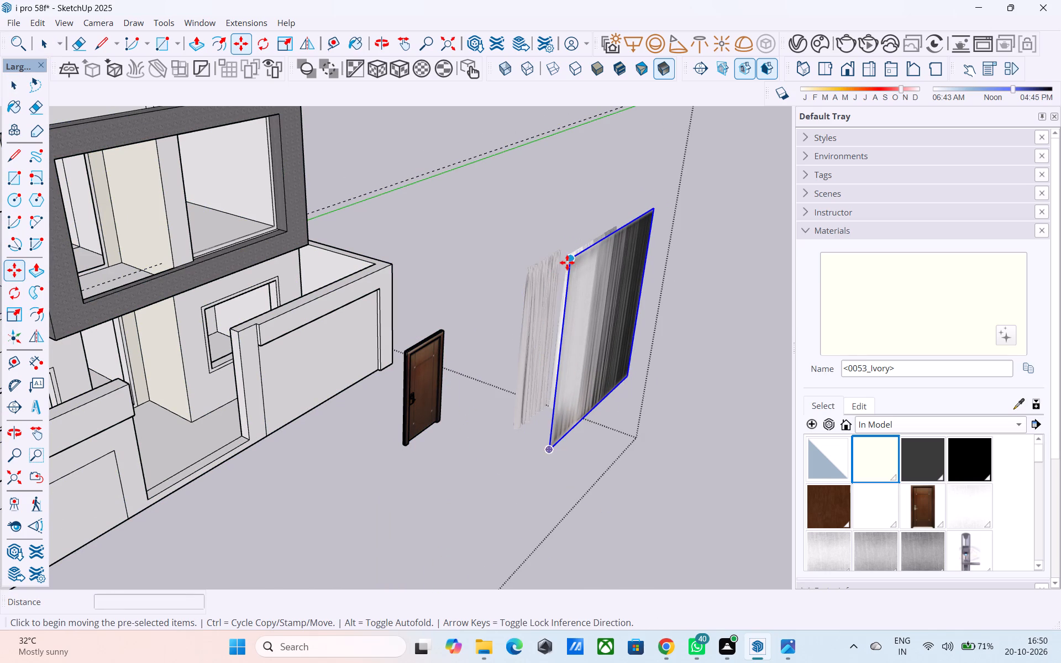
click(567, 262)
scroll(298, 176, up, 11)
middle_drag(217, 193, 457, 241)
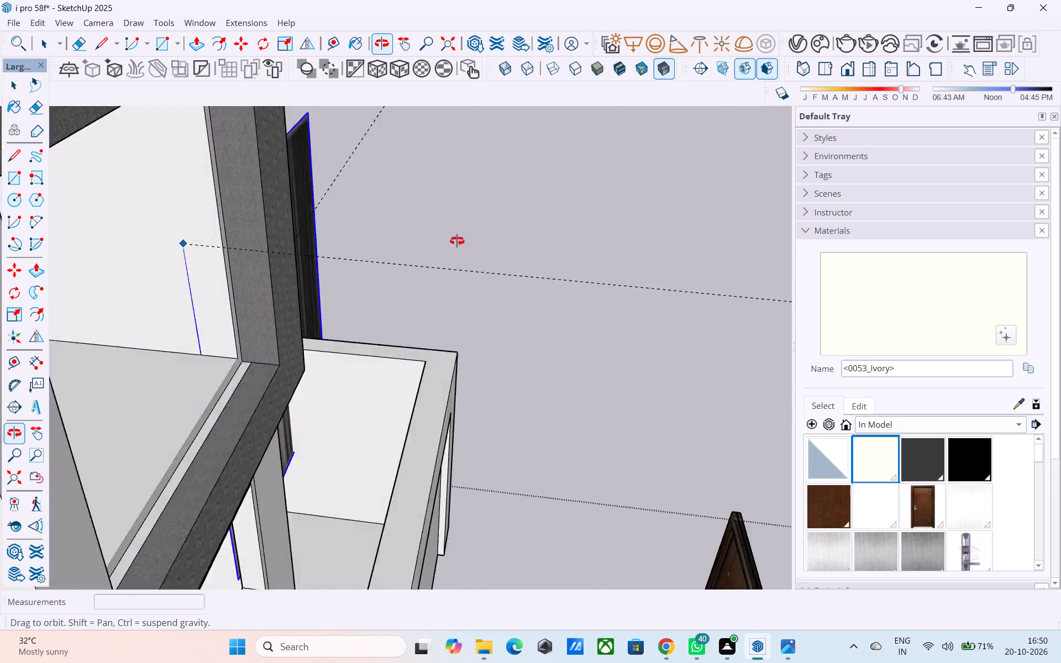
middle_drag(457, 241, 785, 76)
scroll(664, 170, down, 1)
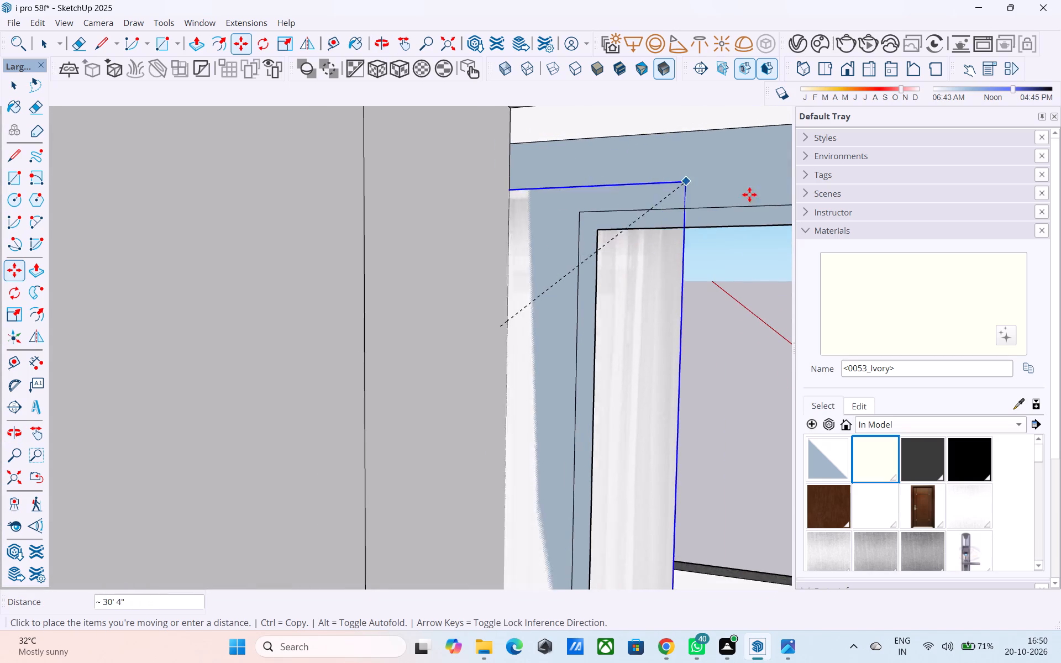
scroll(599, 199, down, 2)
middle_drag(632, 246, 232, 311)
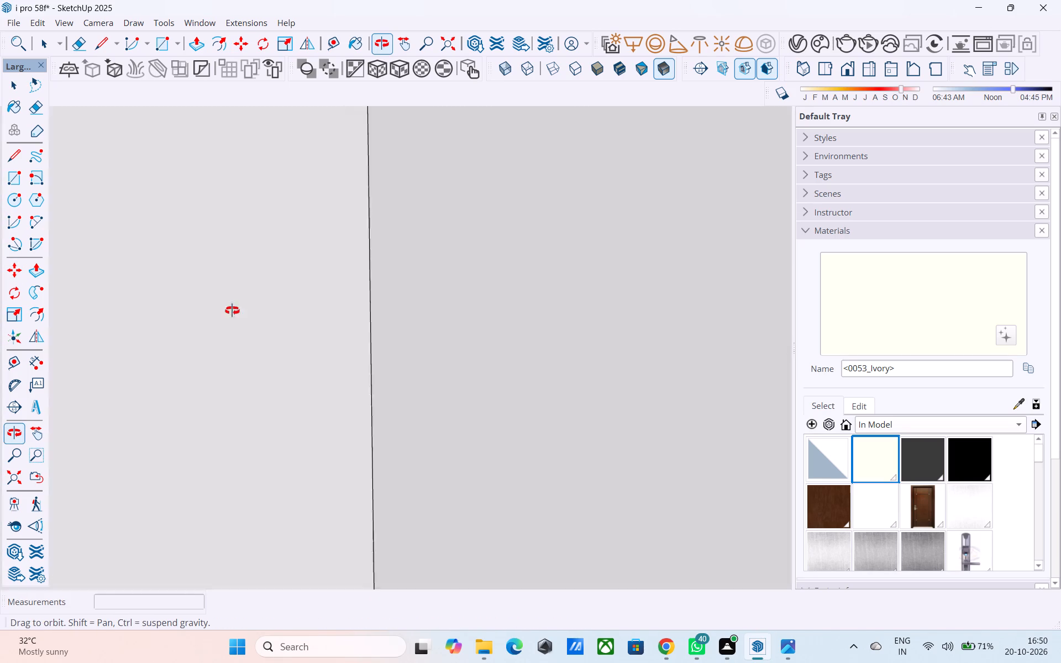
middle_drag(232, 311, 71, 309)
scroll(164, 285, down, 7)
middle_drag(366, 288, 42, 248)
scroll(73, 256, down, 5)
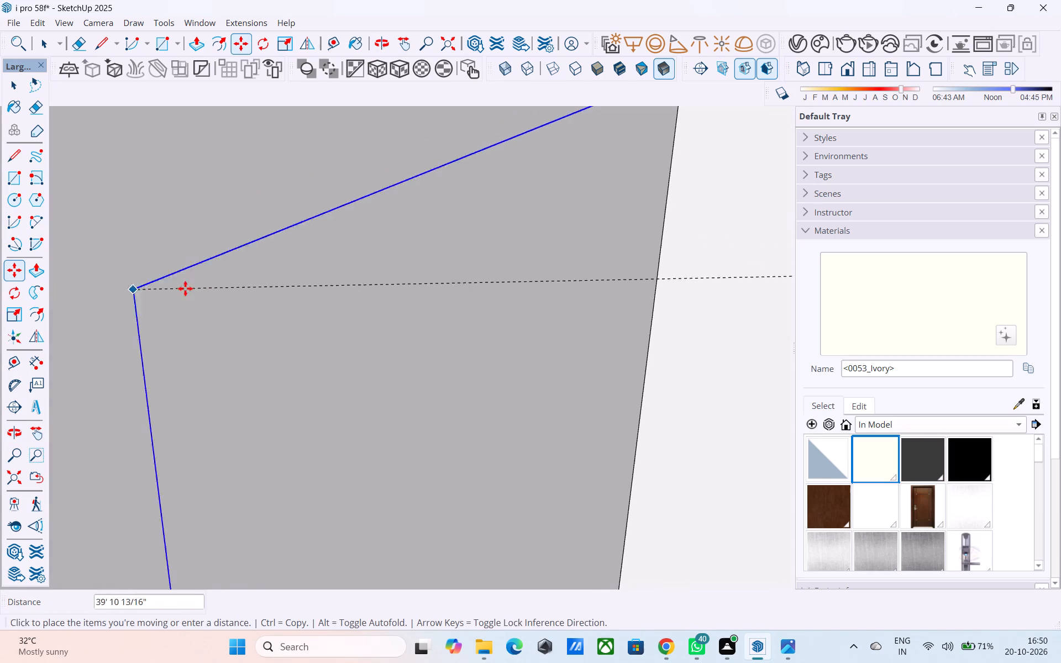
scroll(185, 288, down, 20)
scroll(185, 288, down, 20)
scroll(185, 288, down, 5)
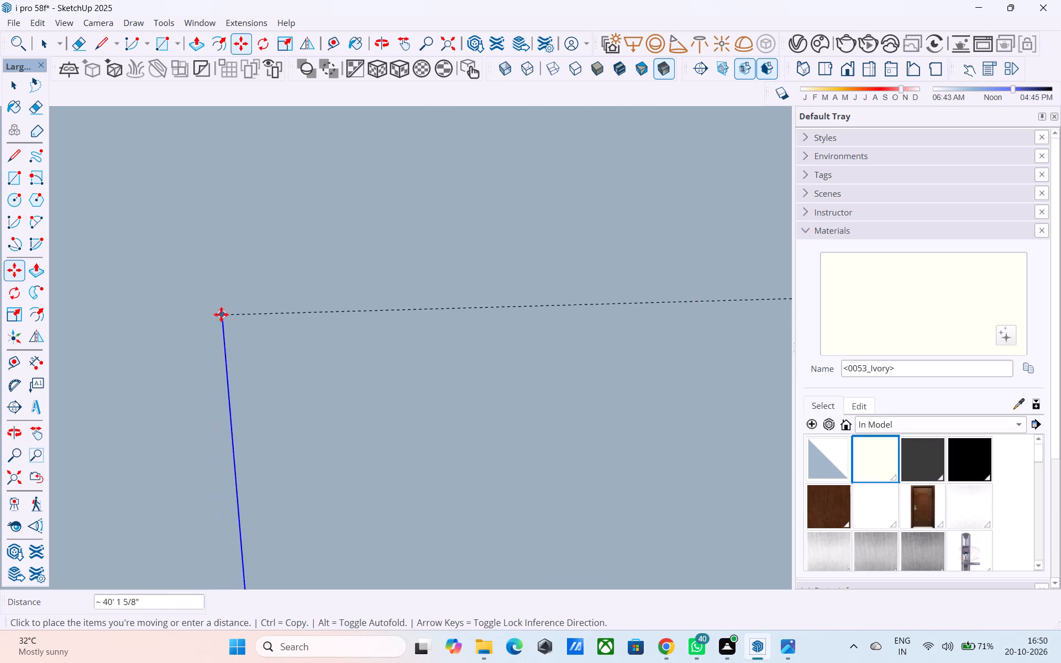
scroll(221, 314, down, 4)
middle_drag(358, 333, 98, 249)
scroll(236, 266, down, 2)
scroll(250, 280, up, 1)
scroll(253, 282, down, 9)
middle_drag(265, 328, 397, 293)
scroll(405, 289, down, 7)
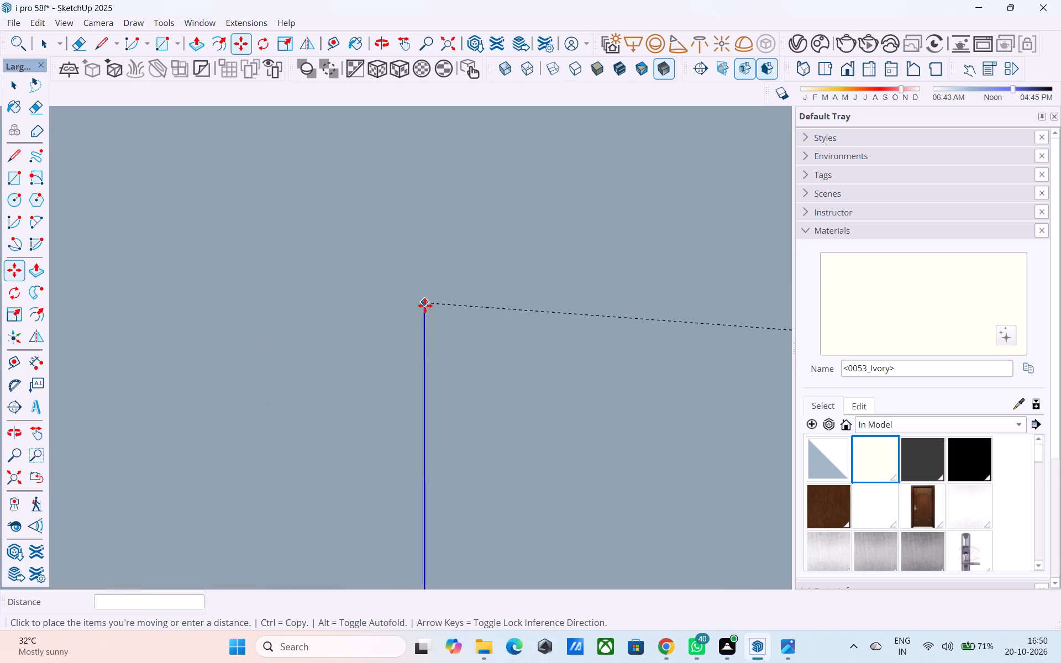
scroll(425, 306, down, 20)
scroll(425, 306, down, 20)
scroll(425, 306, down, 1)
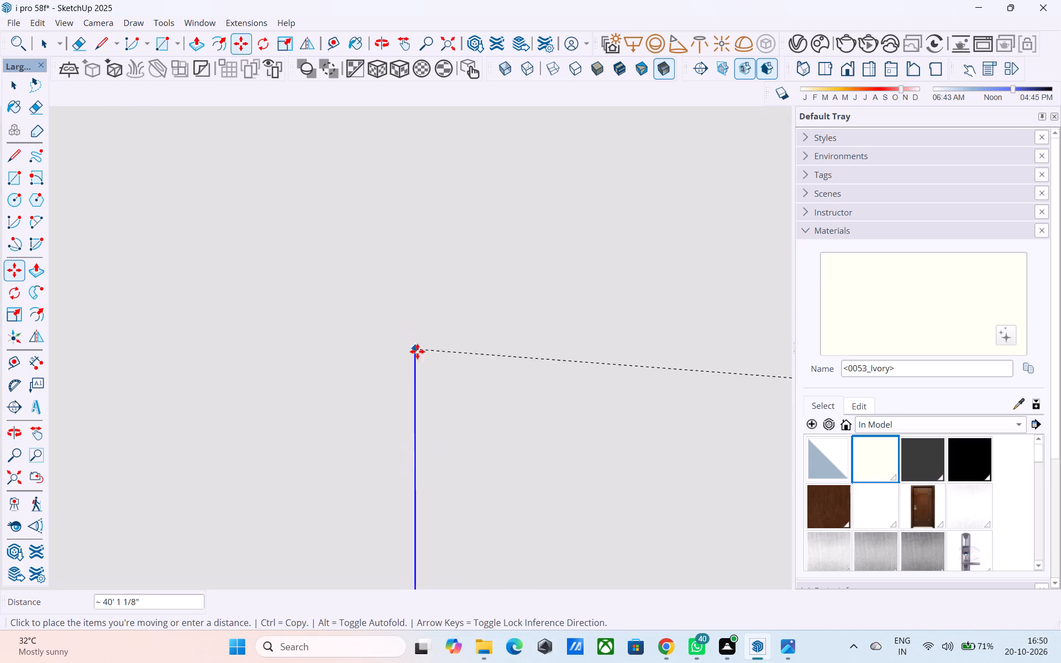
scroll(417, 351, down, 20)
scroll(417, 351, down, 20)
scroll(417, 351, down, 1)
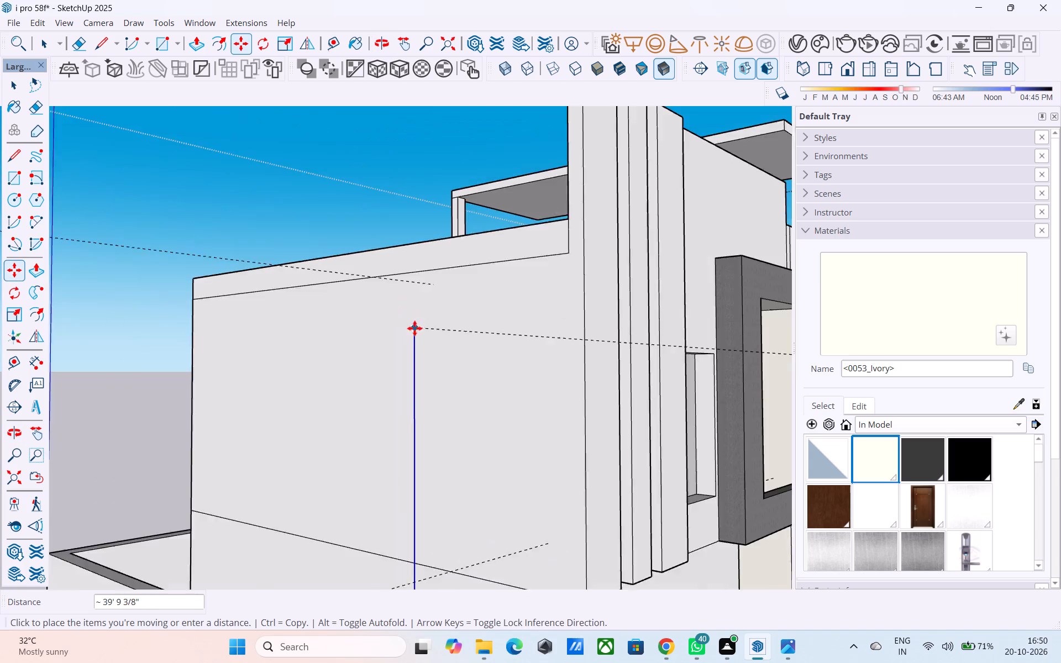
scroll(414, 328, down, 6)
middle_drag(399, 294, 243, 311)
scroll(240, 303, down, 9)
middle_drag(308, 351, 366, 351)
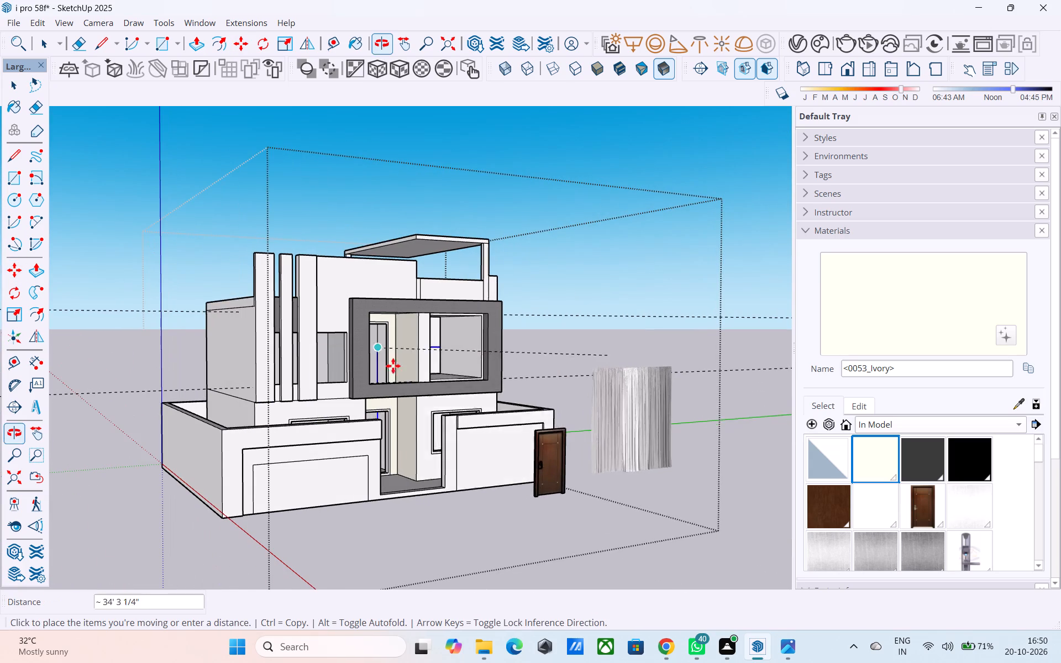
click(559, 422)
scroll(338, 344, up, 20)
scroll(338, 344, up, 4)
key(space)
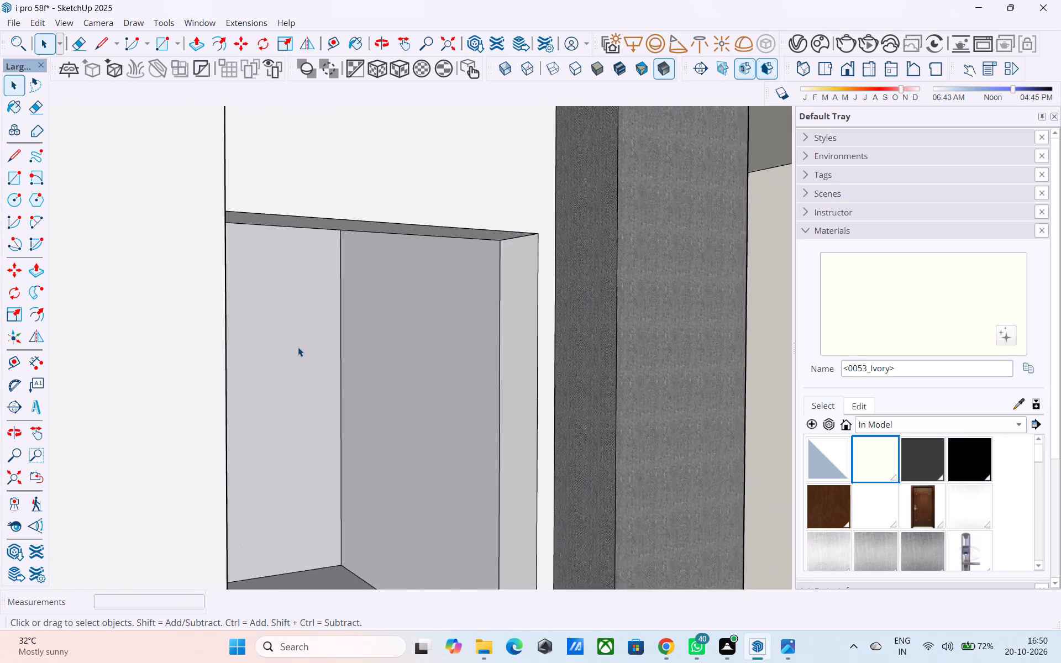
Examine the upper-floor window opening within the grey projecting frame from several angles.
scroll(298, 347, up, 10)
middle_drag(291, 351, 759, 369)
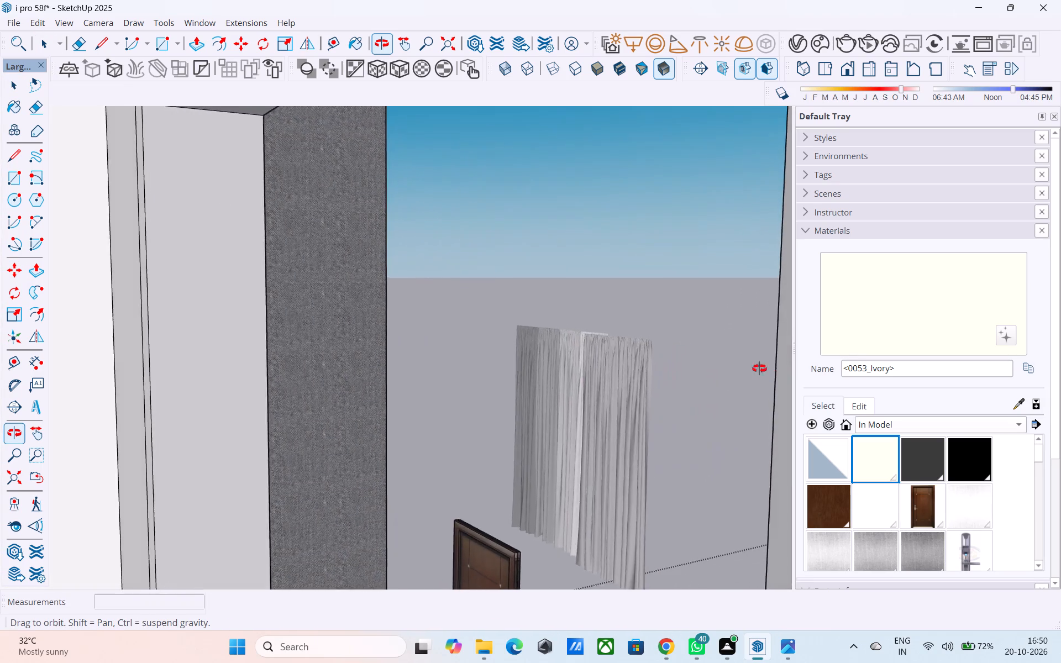
middle_drag(759, 369, 129, 322)
scroll(132, 304, down, 20)
scroll(132, 304, down, 11)
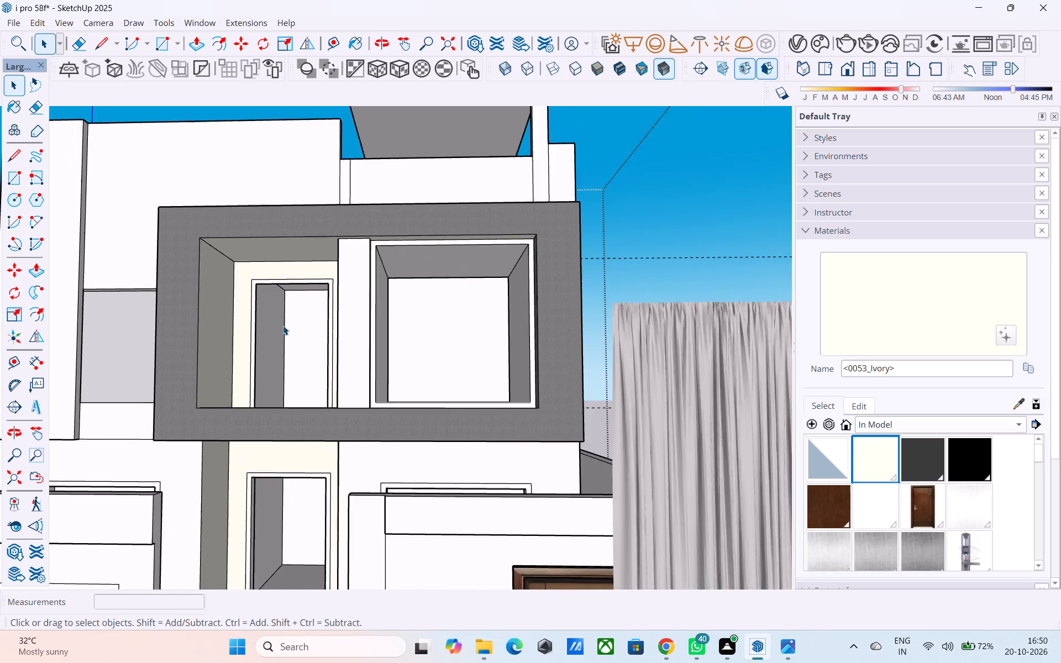
scroll(429, 294, up, 12)
middle_drag(424, 287, 399, 301)
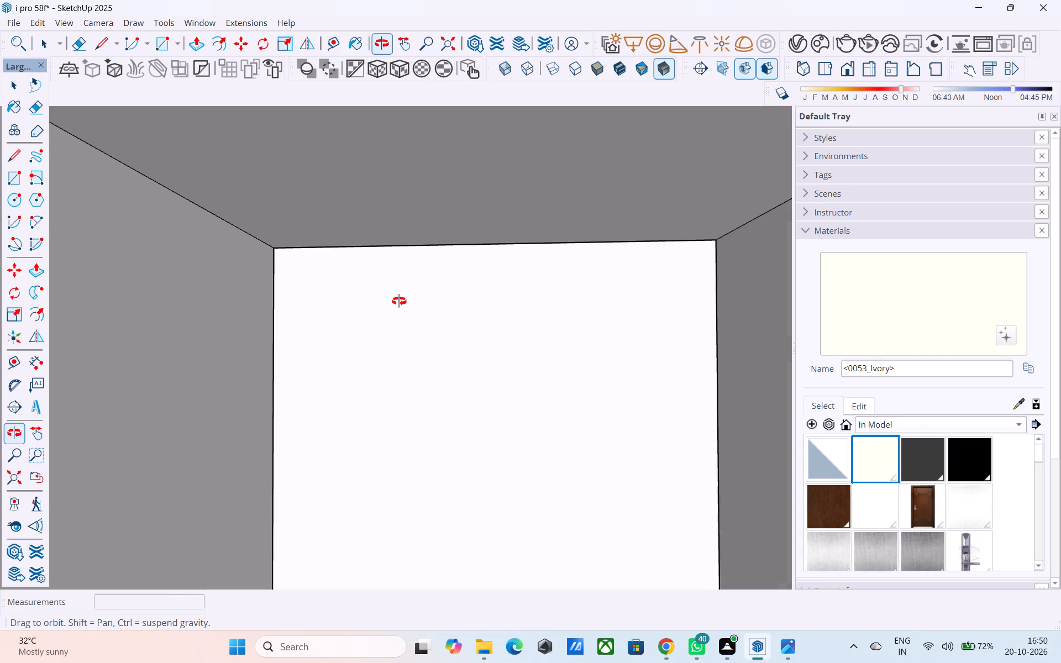
middle_drag(399, 301, 398, 301)
middle_drag(537, 319, 540, 346)
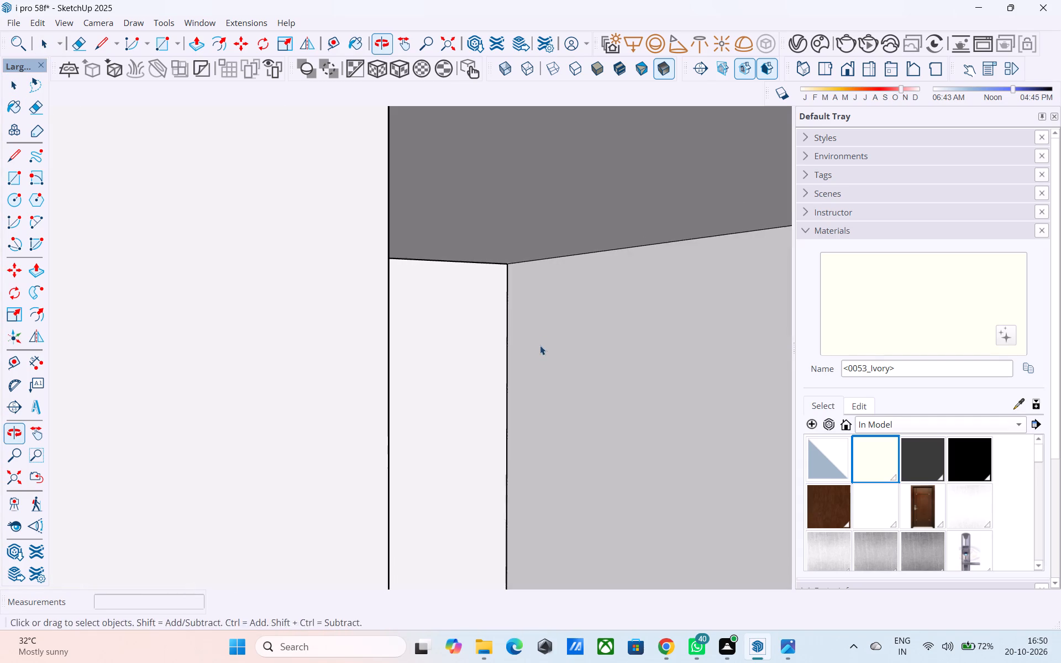
shift+middle_drag(537, 343, 317, 365)
Look around from inside the upper floor near the framed window, ending with the whole front facade in view.
click(14, 523)
drag(209, 464, 698, 391)
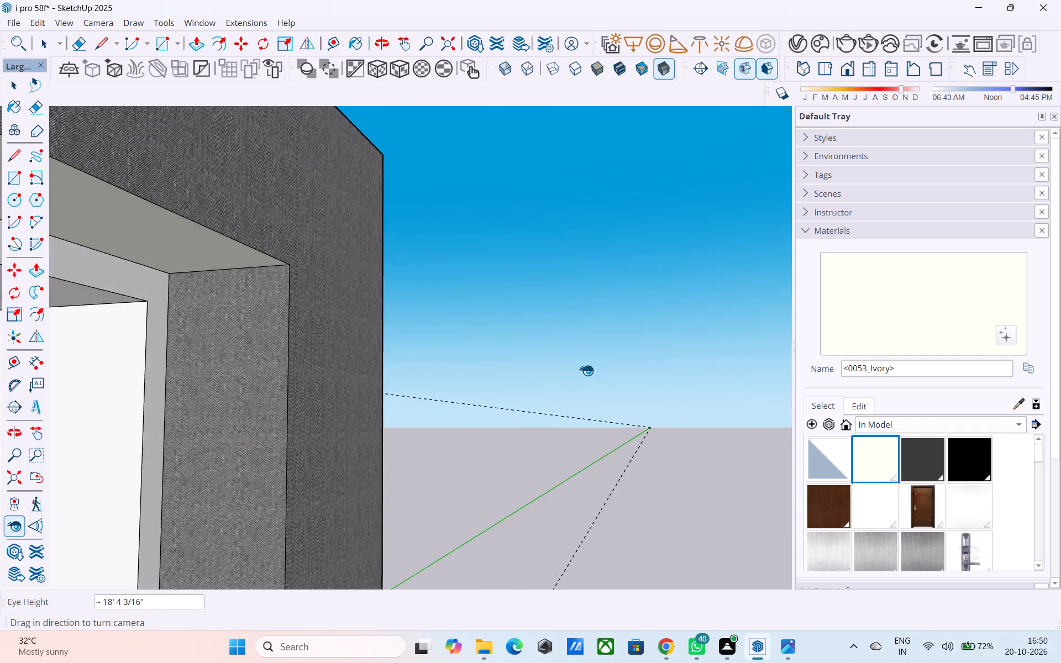
drag(299, 372, 679, 328)
scroll(685, 309, down, 6)
middle_drag(593, 309, 717, 323)
scroll(619, 307, down, 3)
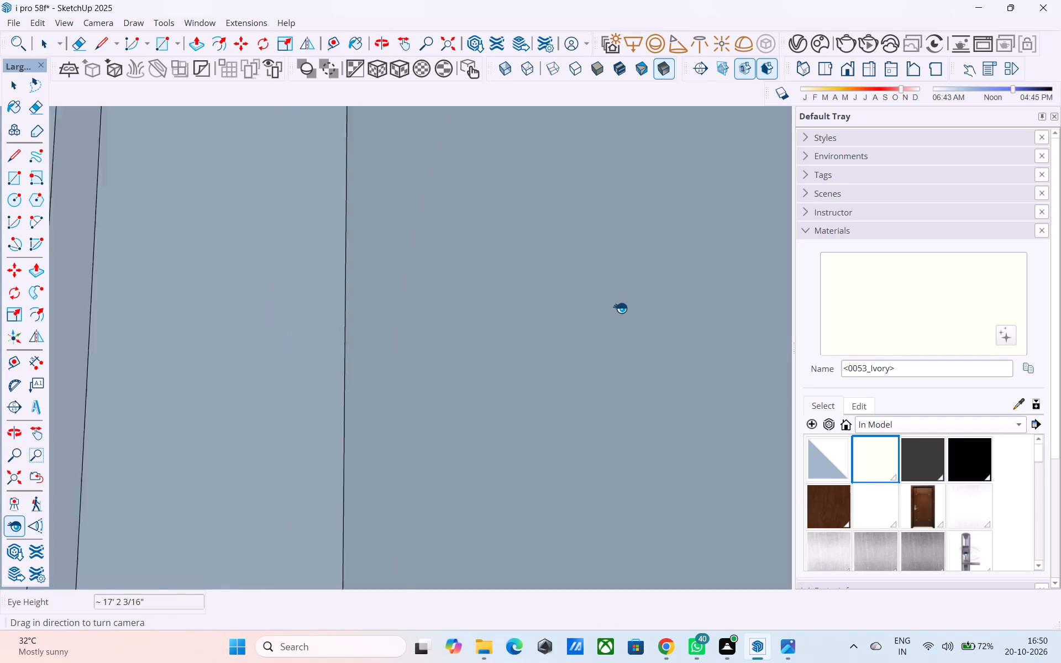
scroll(620, 308, down, 5)
scroll(607, 298, up, 1)
scroll(607, 299, down, 8)
middle_drag(595, 308, 912, 306)
middle_drag(656, 303, 841, 309)
scroll(731, 264, down, 5)
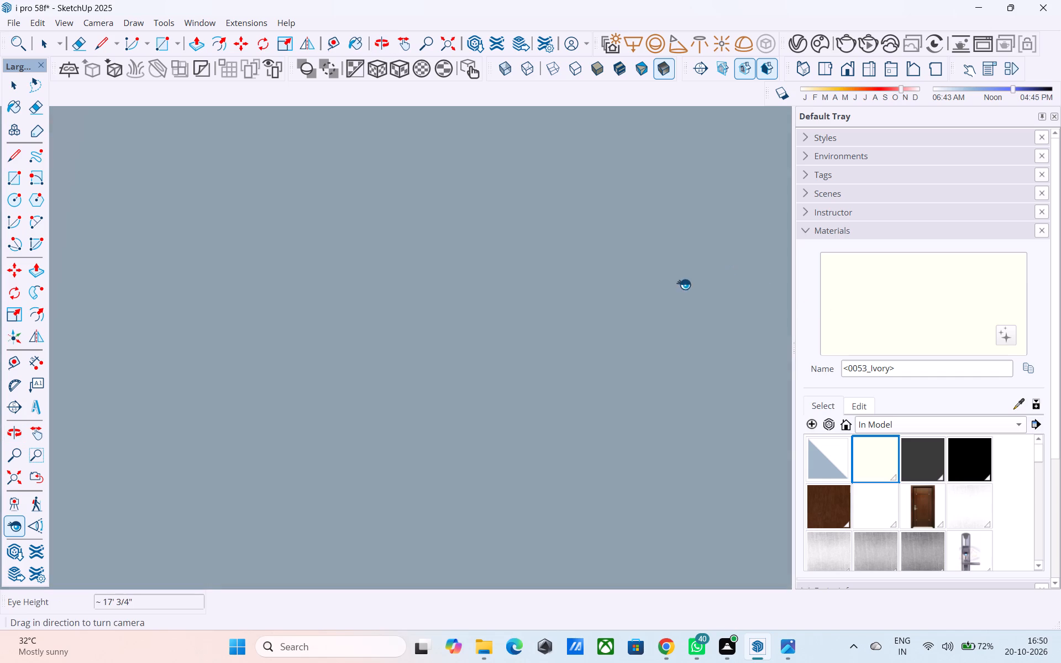
scroll(684, 284, down, 20)
scroll(684, 284, down, 2)
scroll(525, 315, up, 1)
scroll(525, 315, down, 9)
drag(422, 389, 409, 300)
scroll(407, 299, down, 2)
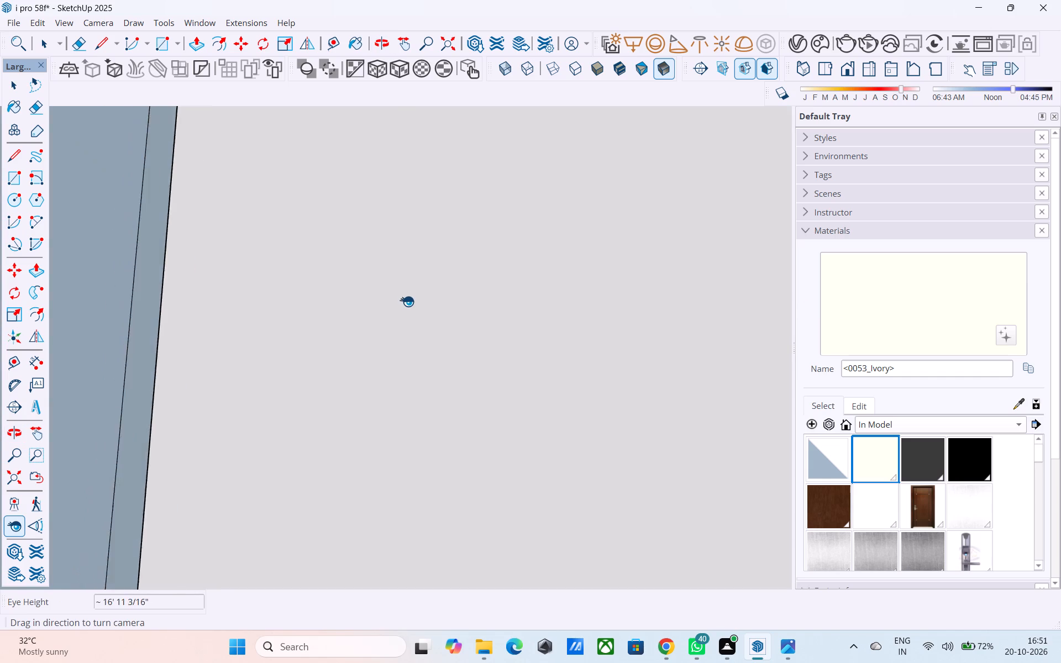
scroll(407, 301, down, 6)
middle_drag(402, 305, 327, 363)
scroll(345, 341, down, 12)
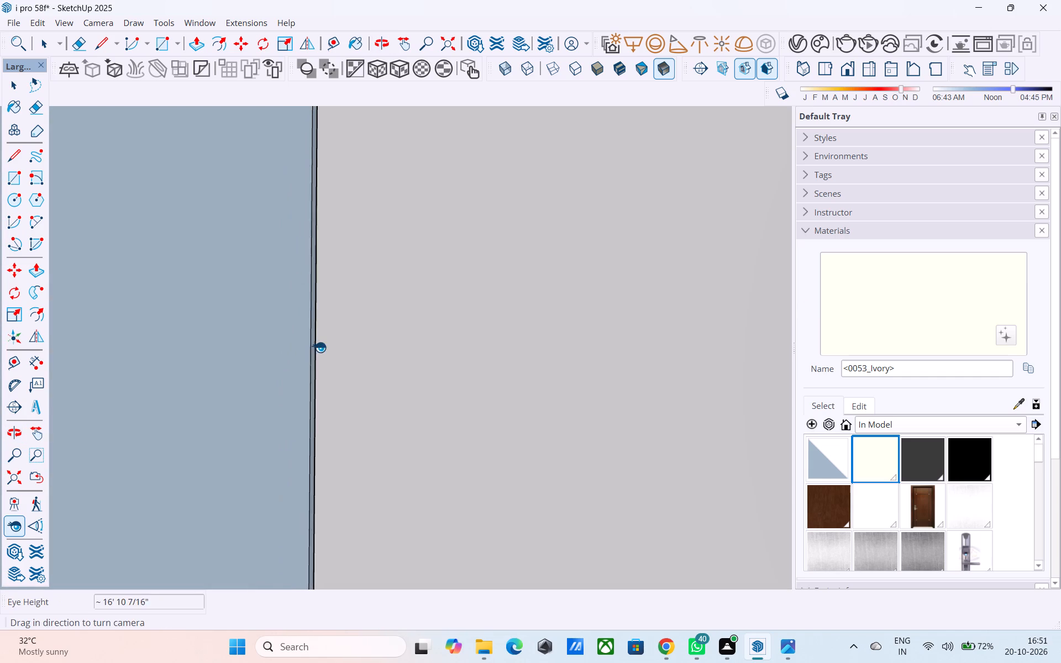
middle_drag(312, 347, 0, 345)
scroll(368, 250, down, 7)
middle_drag(344, 275, 80, 284)
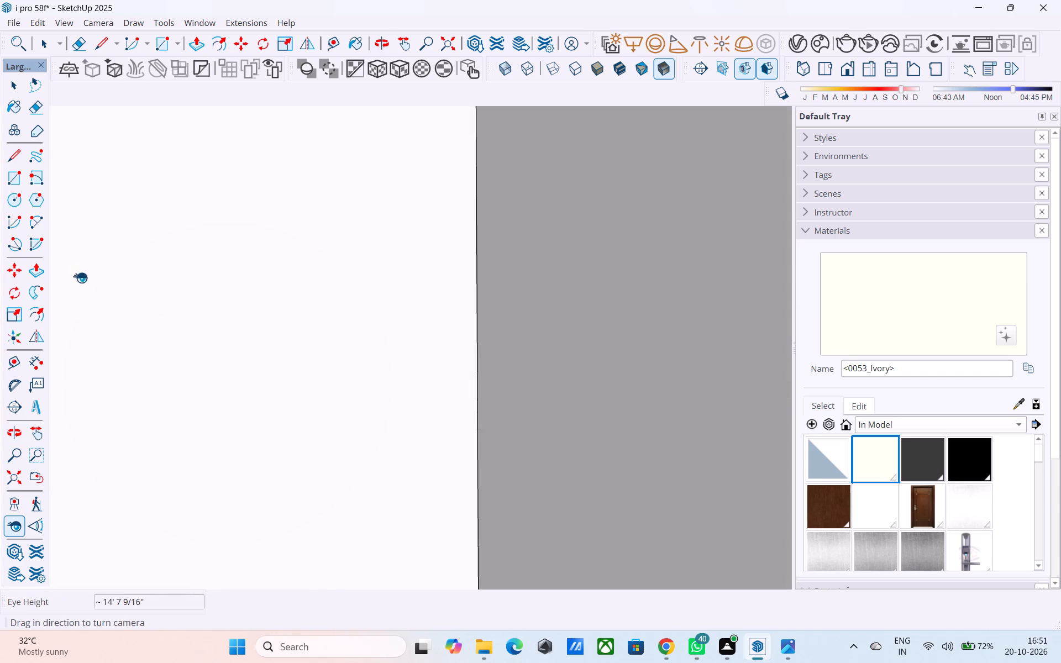
scroll(85, 282, down, 7)
middle_drag(442, 260, 127, 267)
scroll(140, 261, down, 20)
scroll(140, 261, down, 7)
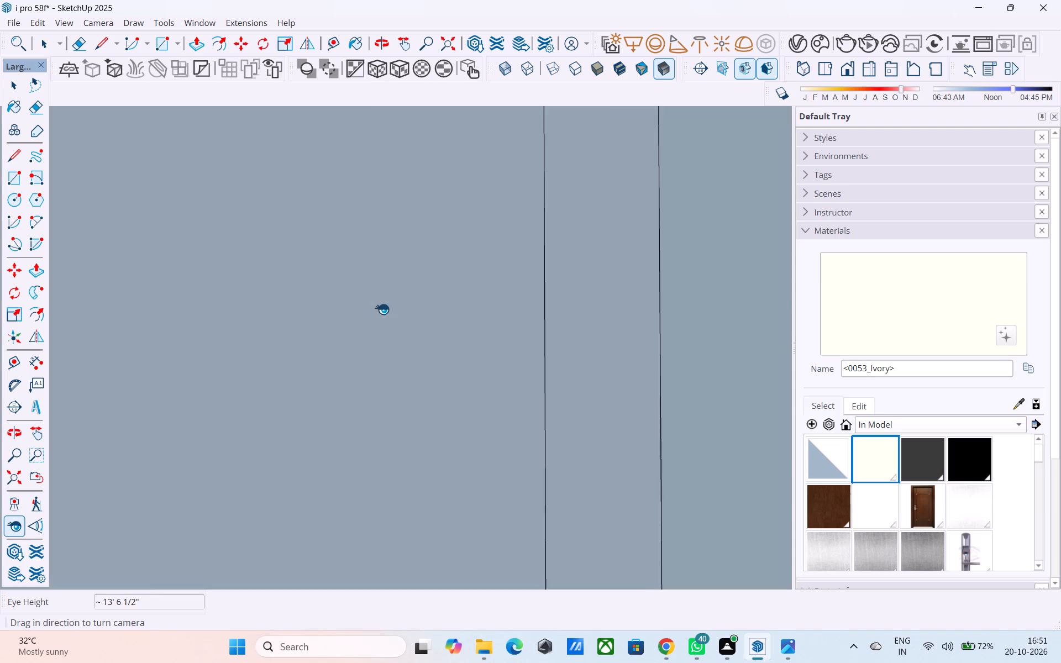
scroll(382, 309, down, 20)
scroll(382, 309, down, 20)
scroll(382, 309, down, 2)
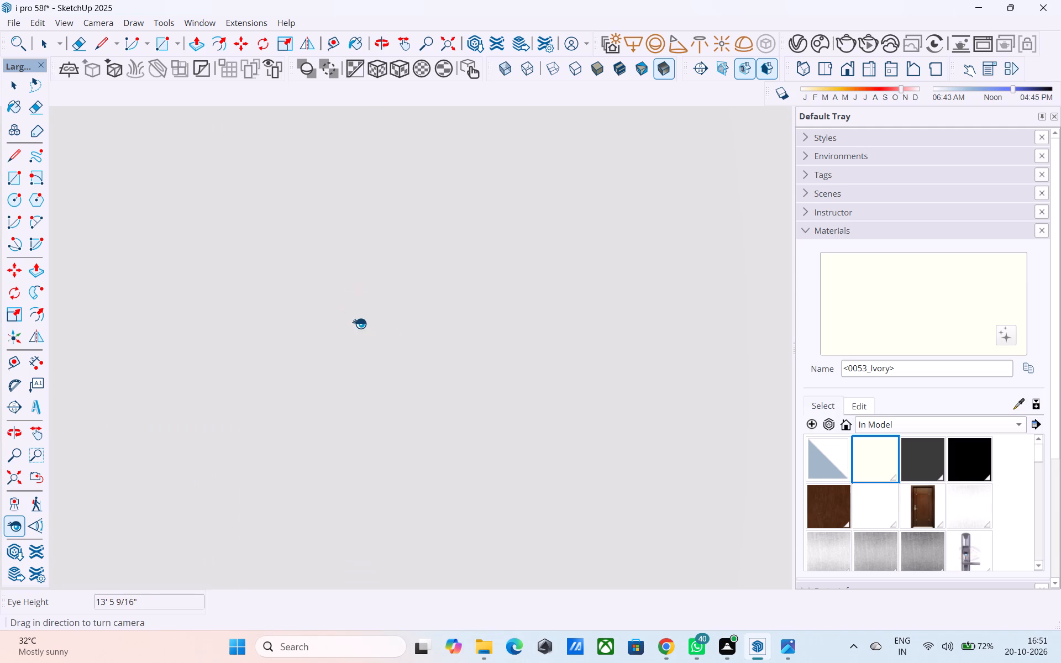
scroll(359, 323, down, 20)
scroll(359, 323, down, 19)
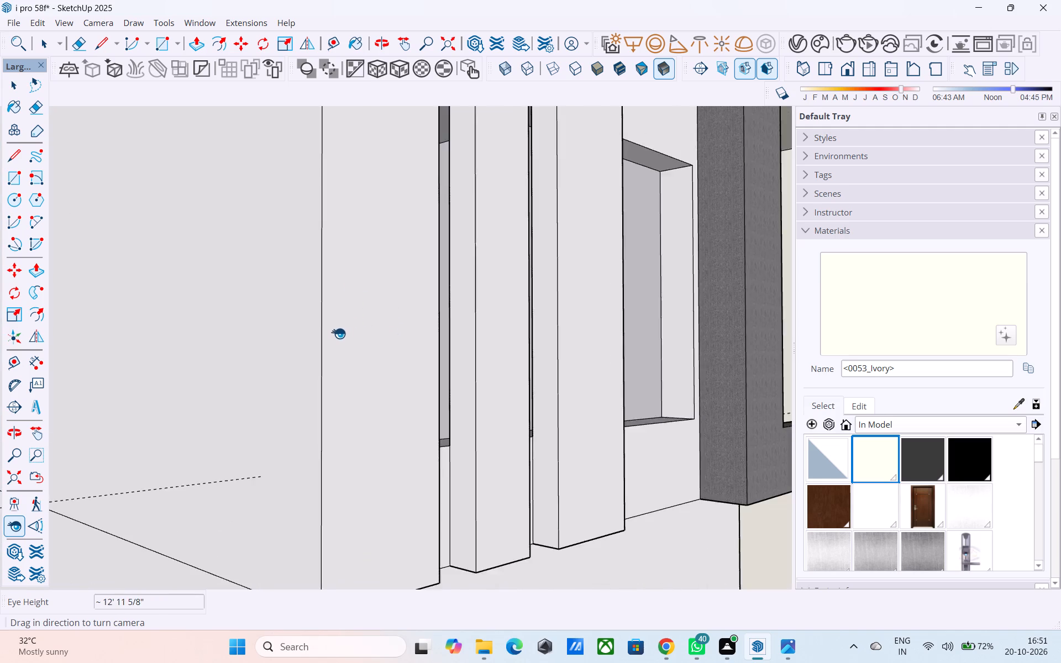
scroll(334, 330, down, 15)
middle_drag(327, 308, 96, 332)
scroll(40, 294, down, 4)
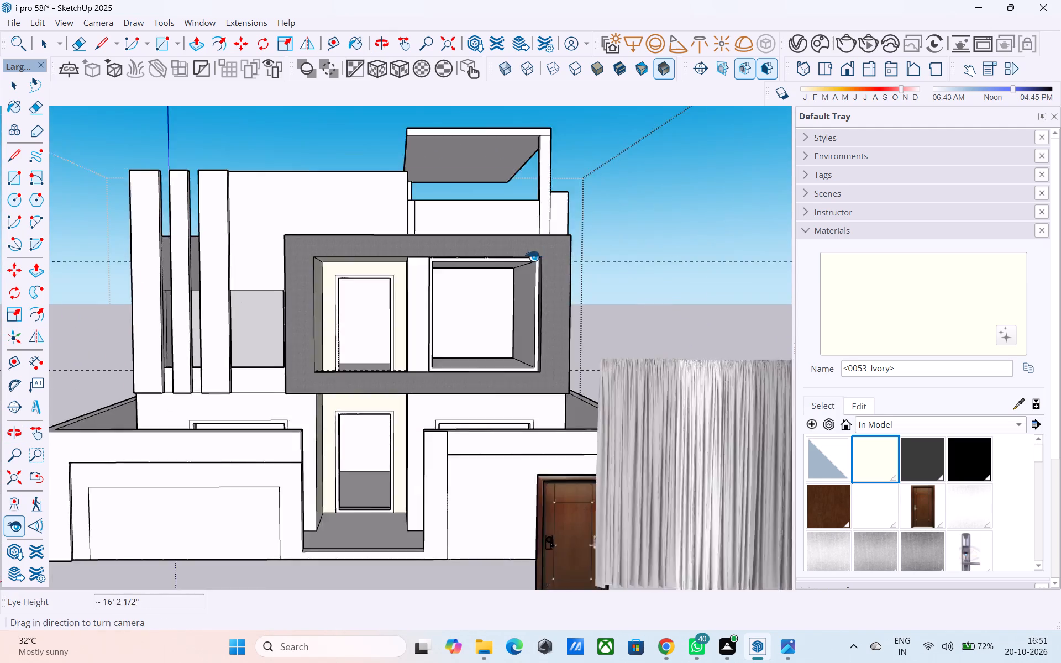
Examine the upper-floor window opening in the grey projecting frame, from the facade and close up.
scroll(538, 253, up, 11)
middle_drag(464, 301, 535, 256)
scroll(537, 271, down, 5)
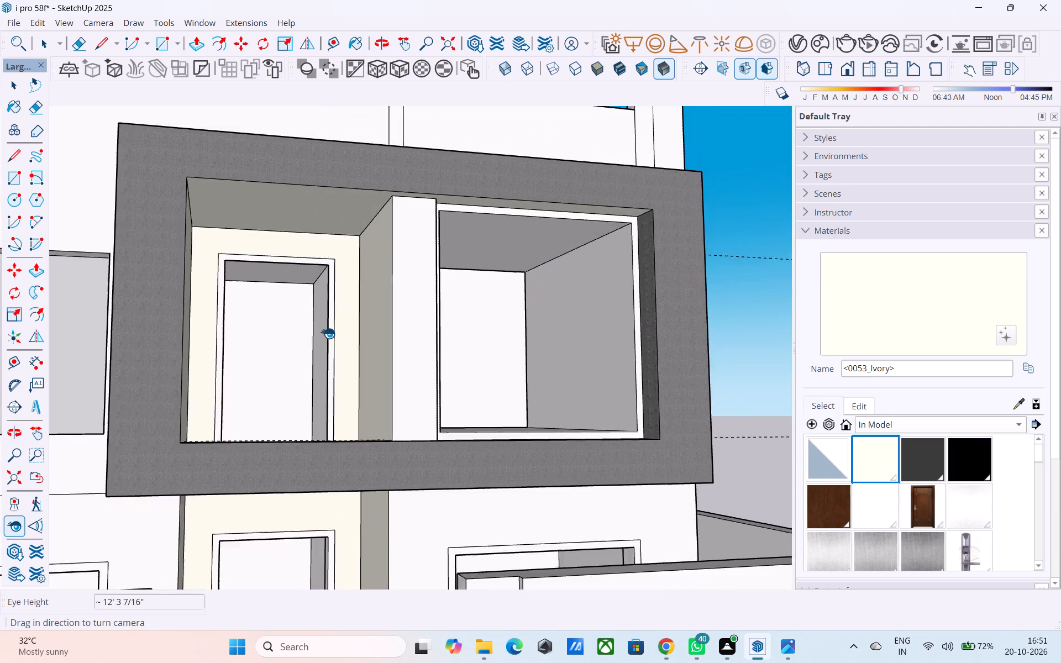
scroll(321, 328, up, 10)
scroll(304, 312, down, 11)
scroll(549, 264, down, 6)
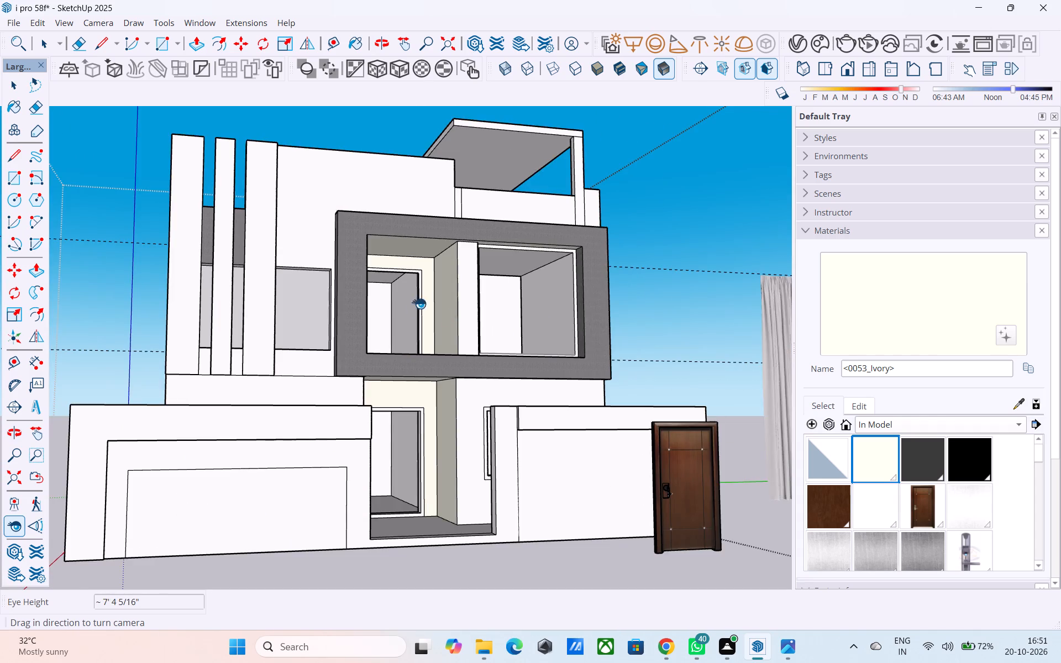
scroll(417, 308, down, 1)
scroll(353, 339, up, 7)
scroll(311, 278, up, 20)
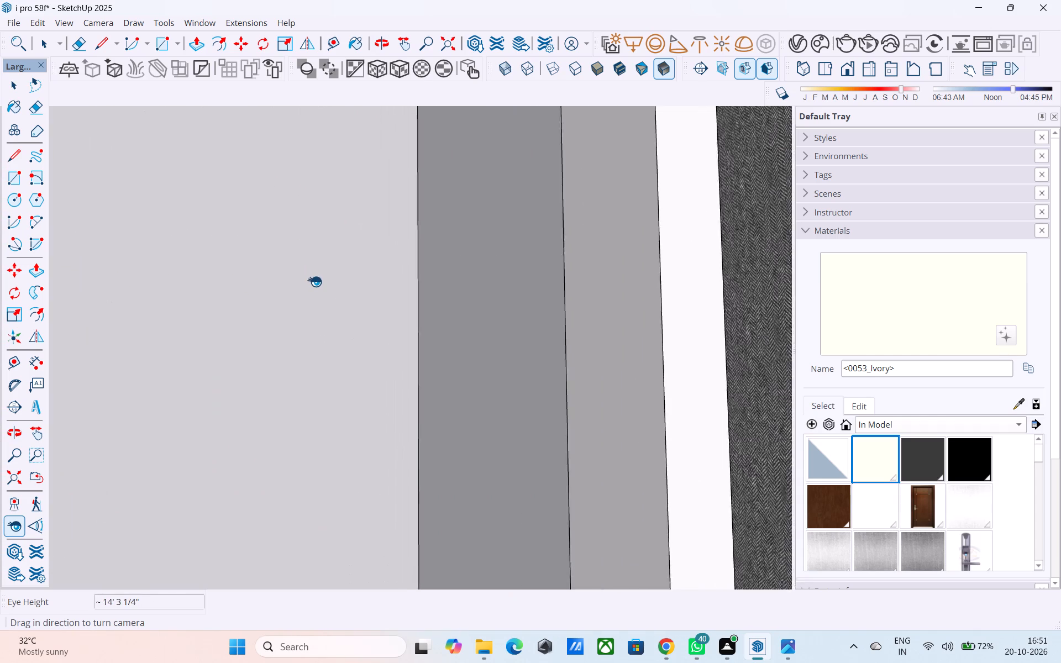
scroll(314, 281, up, 20)
scroll(314, 281, up, 18)
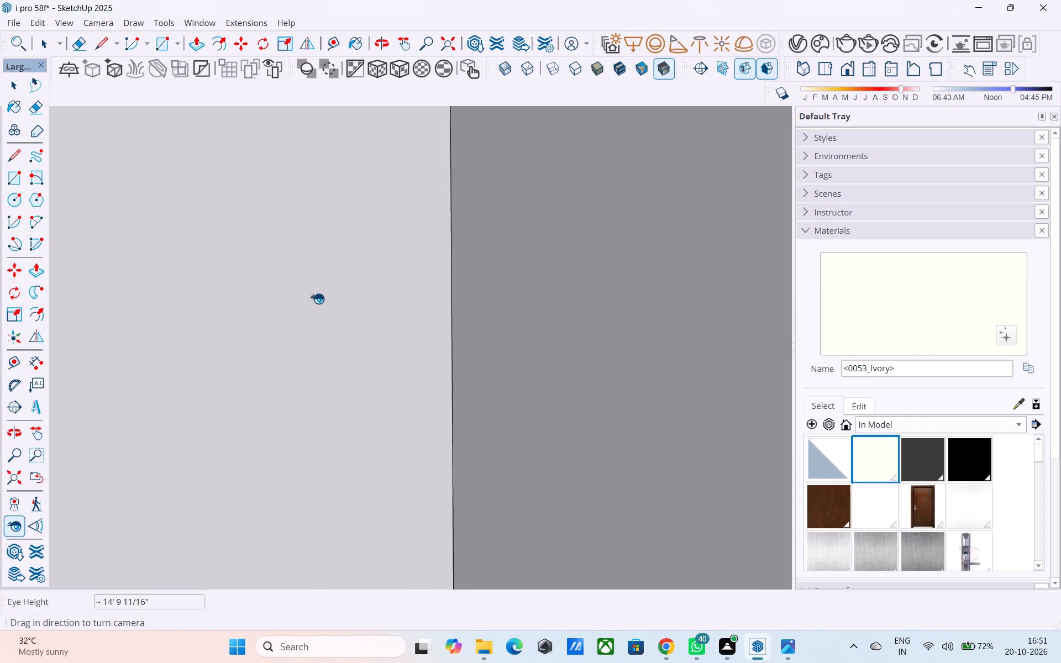
scroll(317, 298, up, 20)
scroll(317, 298, up, 1)
Look around from inside the upper-floor room, checking the window's head and jamb and the view outside.
drag(321, 301, 824, 303)
drag(493, 309, 495, 310)
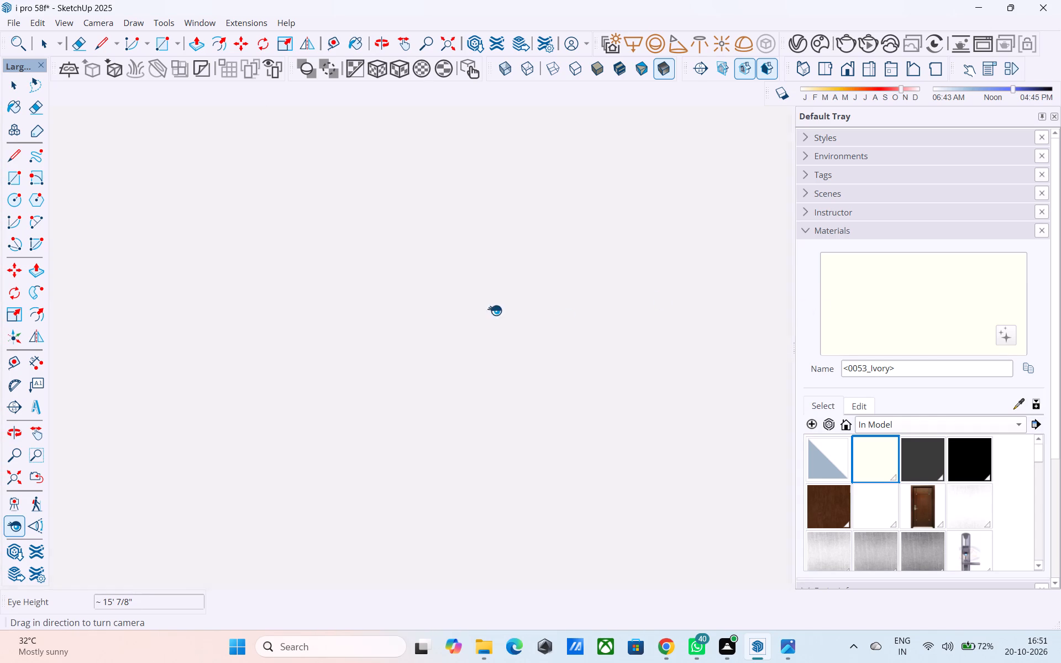
drag(495, 310, 841, 307)
drag(460, 319, 862, 307)
drag(355, 313, 648, 177)
drag(498, 379, 514, 144)
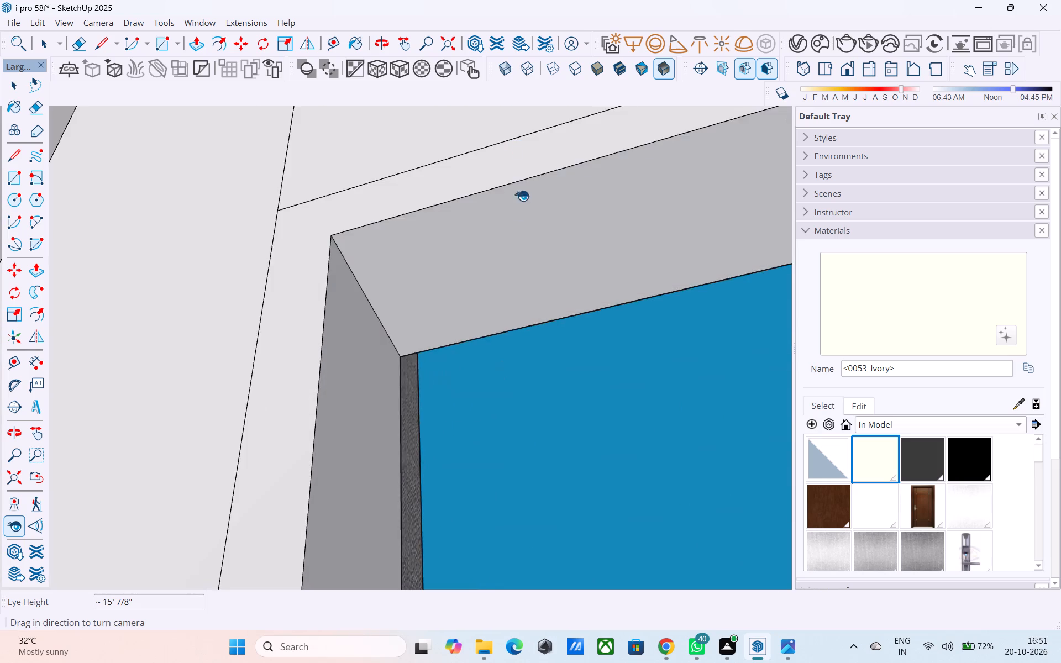
drag(477, 250, 512, 466)
drag(557, 227, 584, 373)
scroll(572, 332, up, 10)
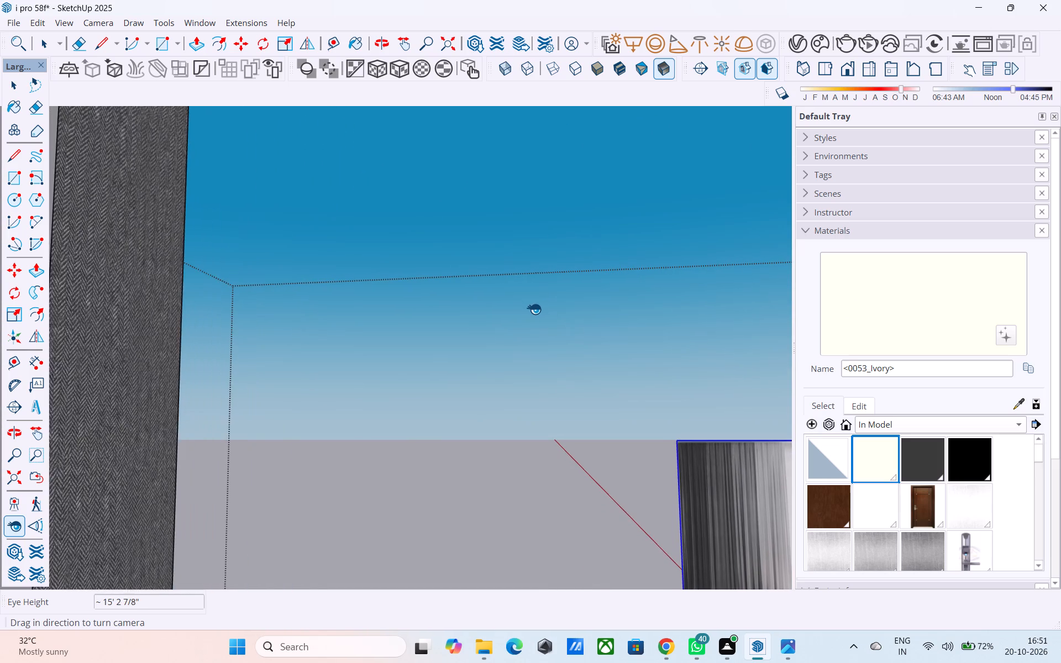
scroll(534, 309, up, 20)
scroll(534, 309, up, 10)
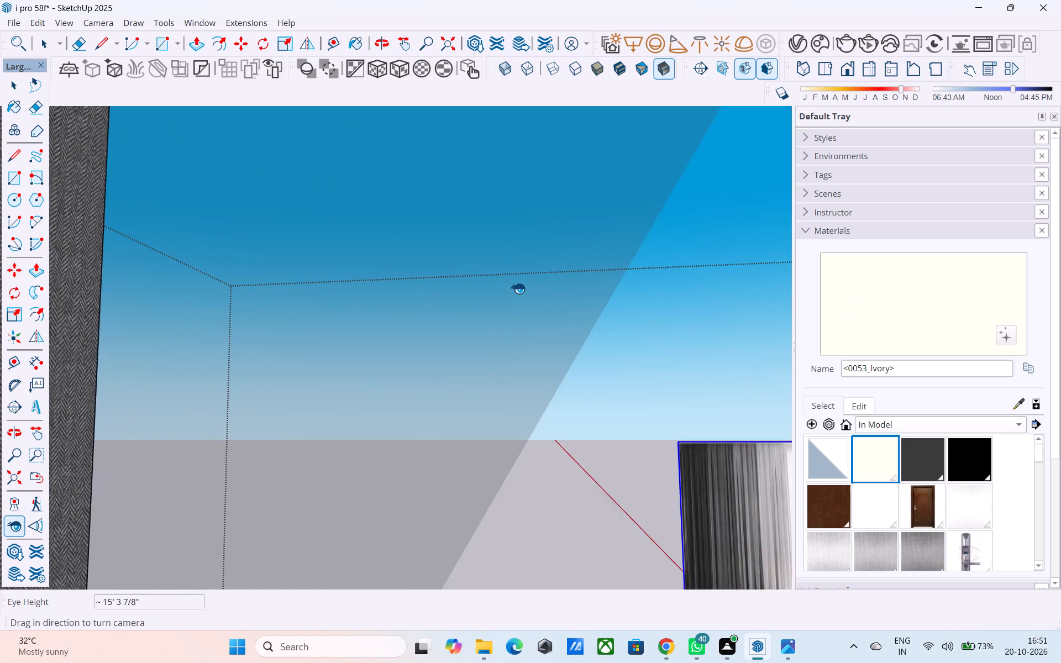
scroll(518, 288, up, 14)
middle_drag(512, 287, 123, 354)
drag(229, 331, 57, 334)
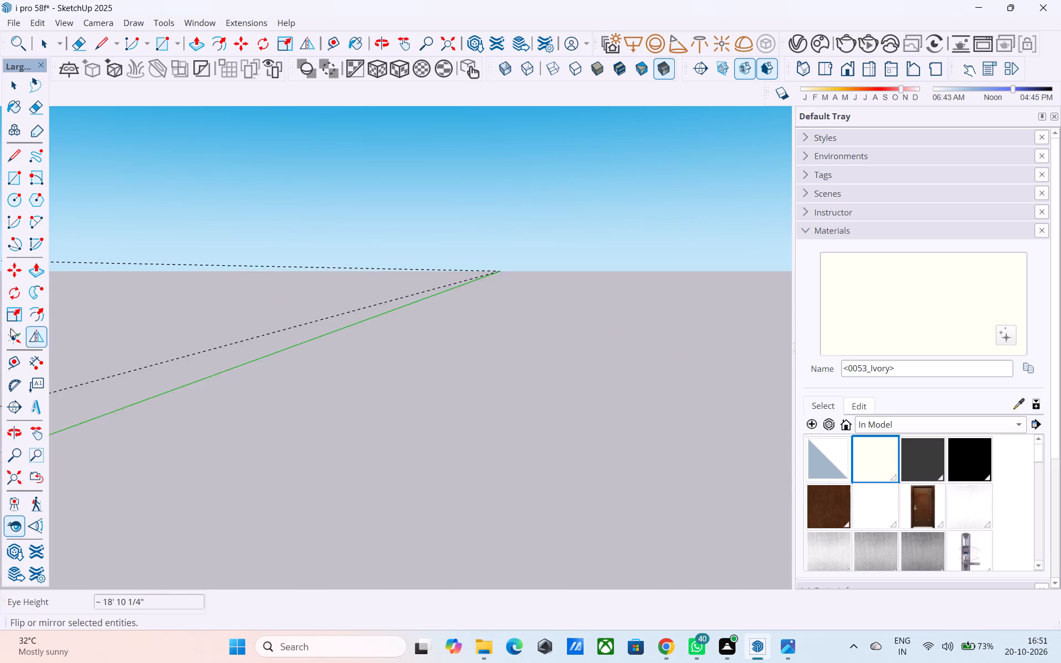
drag(434, 300, 105, 325)
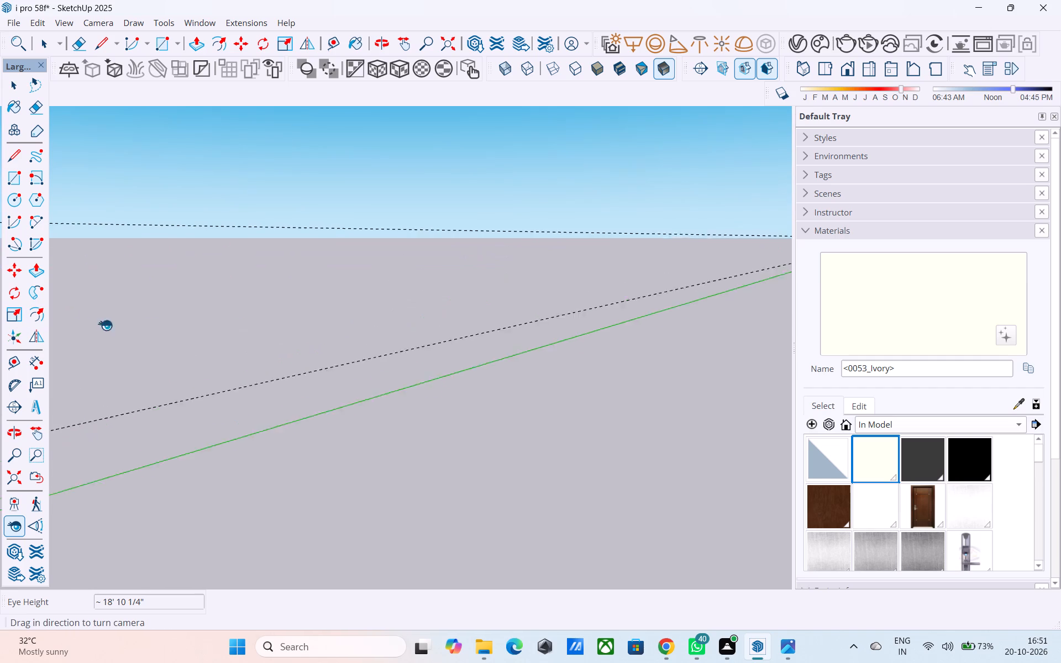
drag(105, 325, 88, 325)
drag(642, 276, 92, 289)
drag(566, 249, 400, 252)
Move the pleated curtain group by its upper corner about 29' 8", setting it on open ground in front of the boundary wall.
scroll(357, 243, down, 9)
middle_drag(433, 306, 523, 280)
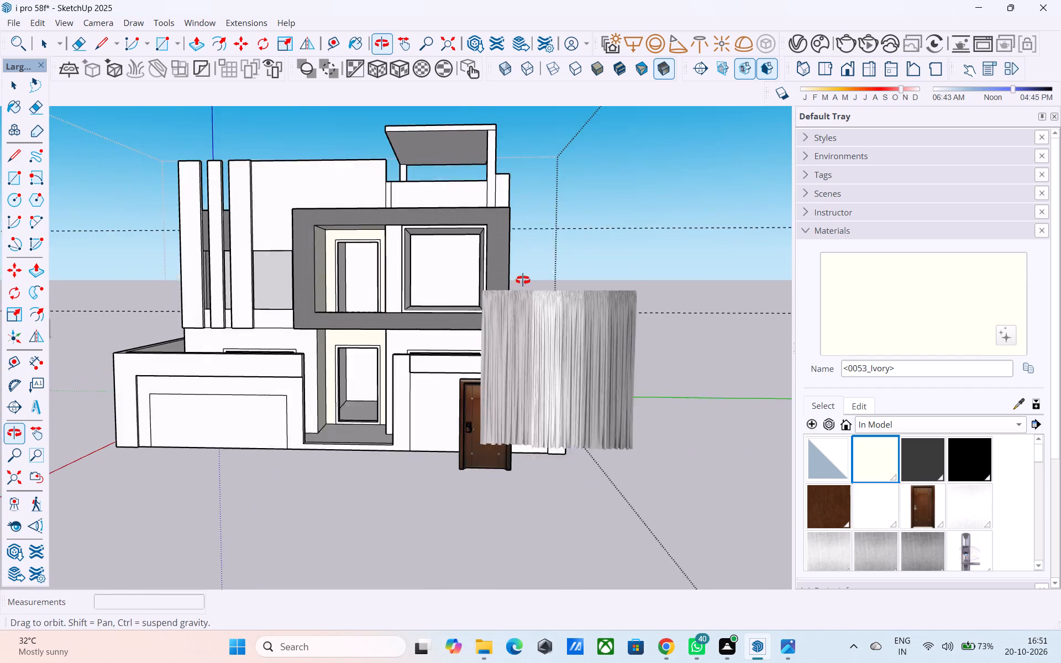
middle_drag(523, 280, 523, 280)
scroll(477, 251, down, 6)
scroll(519, 284, up, 10)
key(space)
click(618, 234)
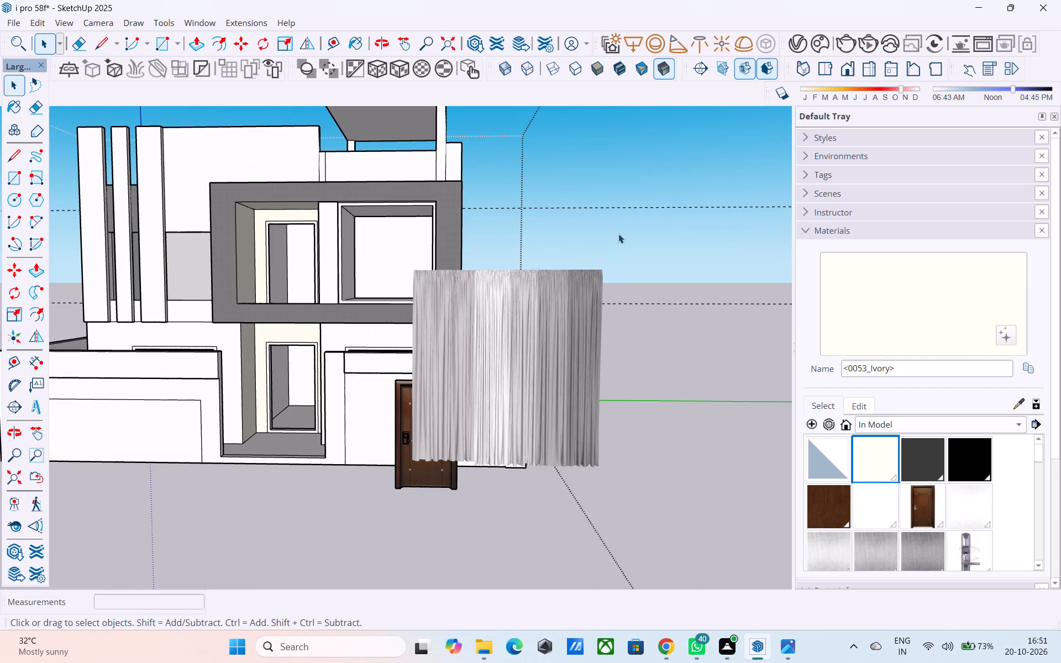
click(549, 278)
key(m)
middle_drag(417, 276, 463, 329)
scroll(470, 333, up, 7)
scroll(475, 339, down, 2)
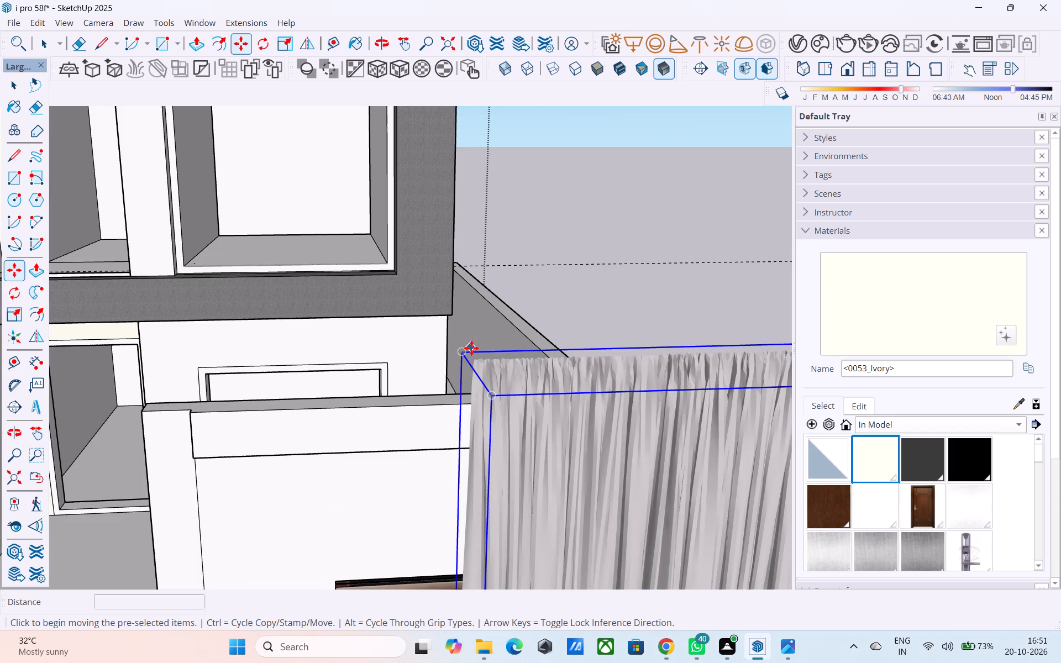
click(471, 348)
scroll(334, 154, down, 12)
scroll(457, 156, down, 6)
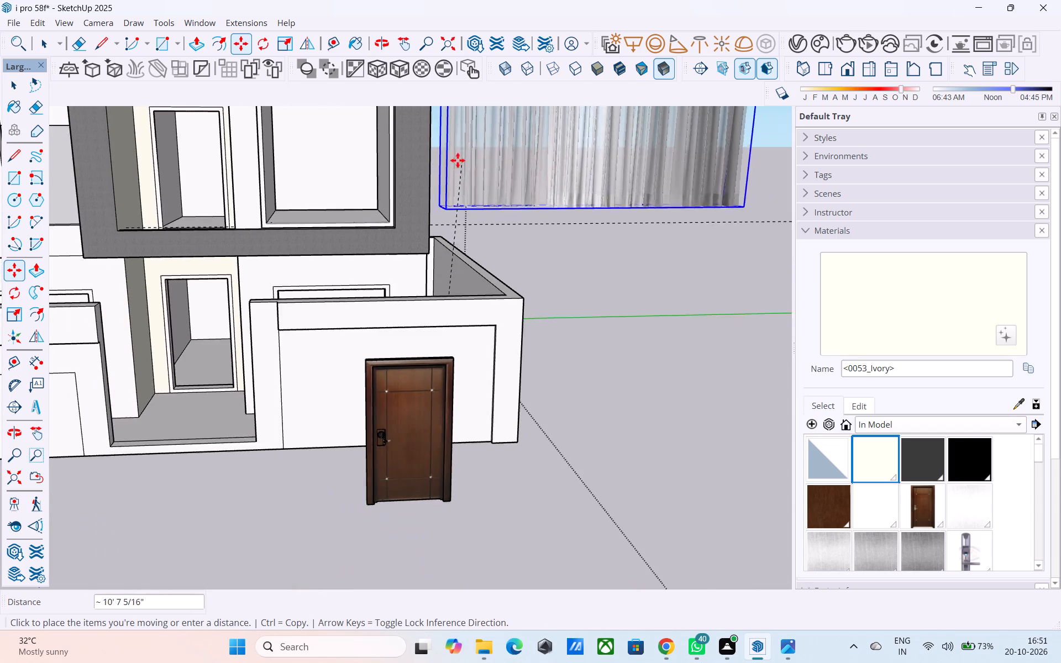
scroll(442, 157, down, 15)
scroll(426, 197, down, 11)
middle_drag(418, 240, 421, 250)
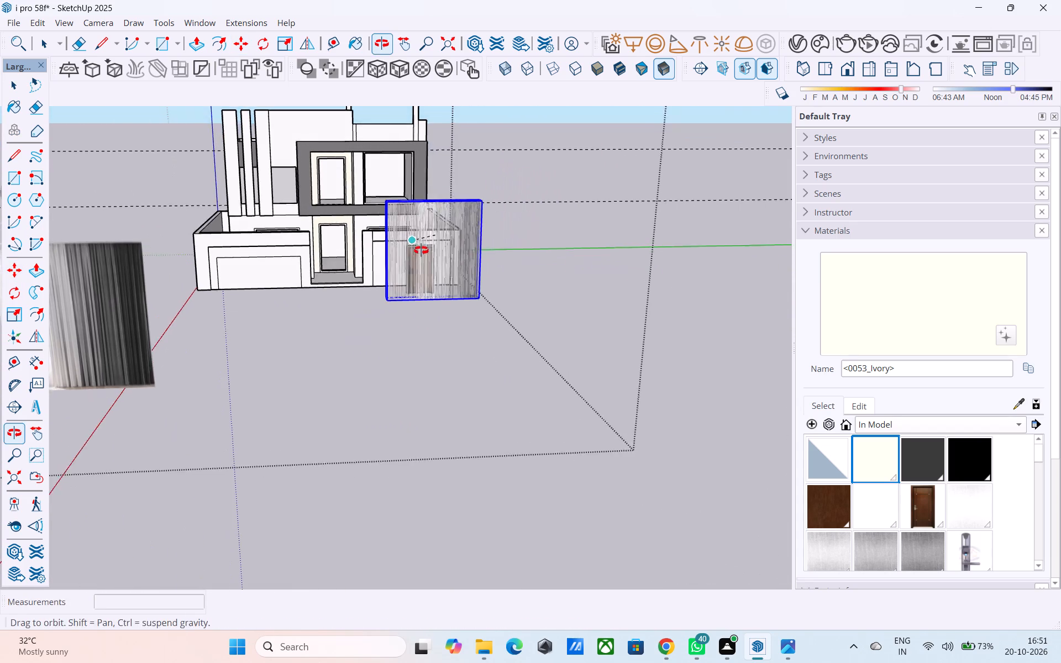
middle_drag(421, 250, 423, 254)
scroll(424, 254, up, 4)
click(425, 255)
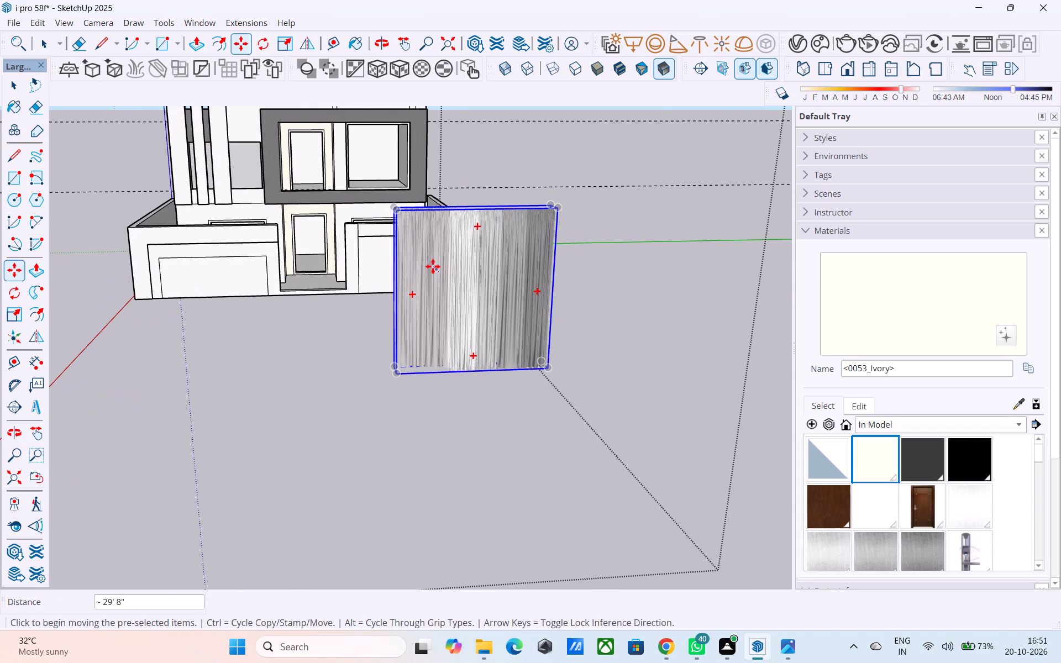
Scale the pleated curtain narrower along the green axis from its side grip to about 0.89.
key(s)
scroll(391, 233, up, 4)
scroll(390, 226, down, 2)
middle_drag(390, 226, 390, 235)
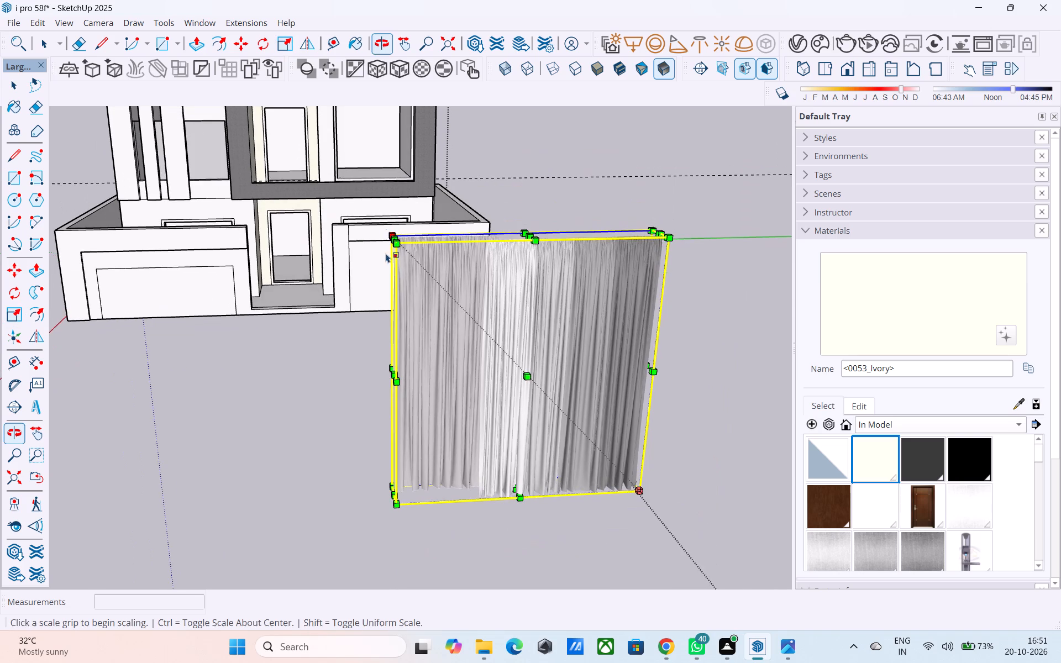
scroll(382, 348, up, 3)
click(405, 402)
click(471, 392)
scroll(301, 351, down, 2)
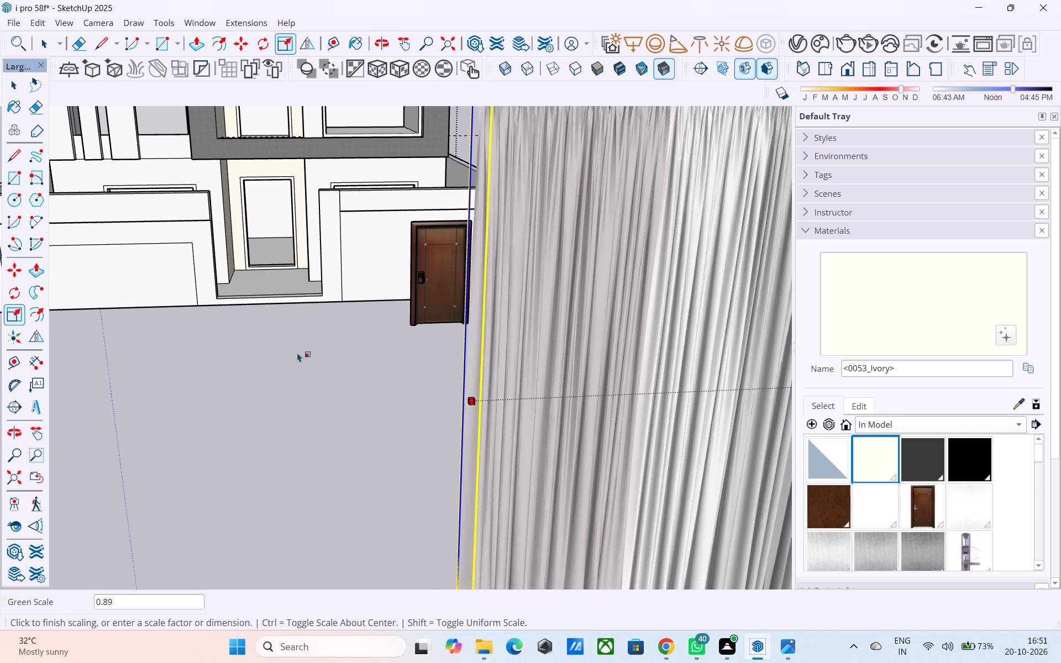
scroll(297, 352, down, 7)
Explode the scaled pleated curtain group into its separate panels.
middle_drag(386, 362, 623, 480)
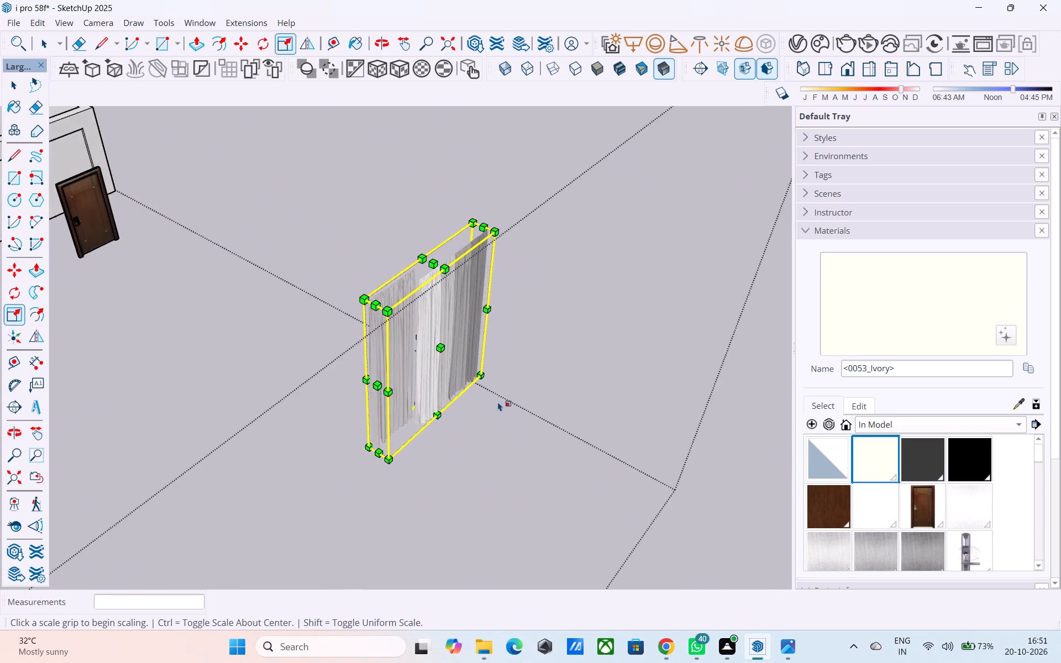
scroll(487, 391, up, 4)
middle_drag(436, 364, 710, 375)
scroll(700, 368, up, 1)
key(space)
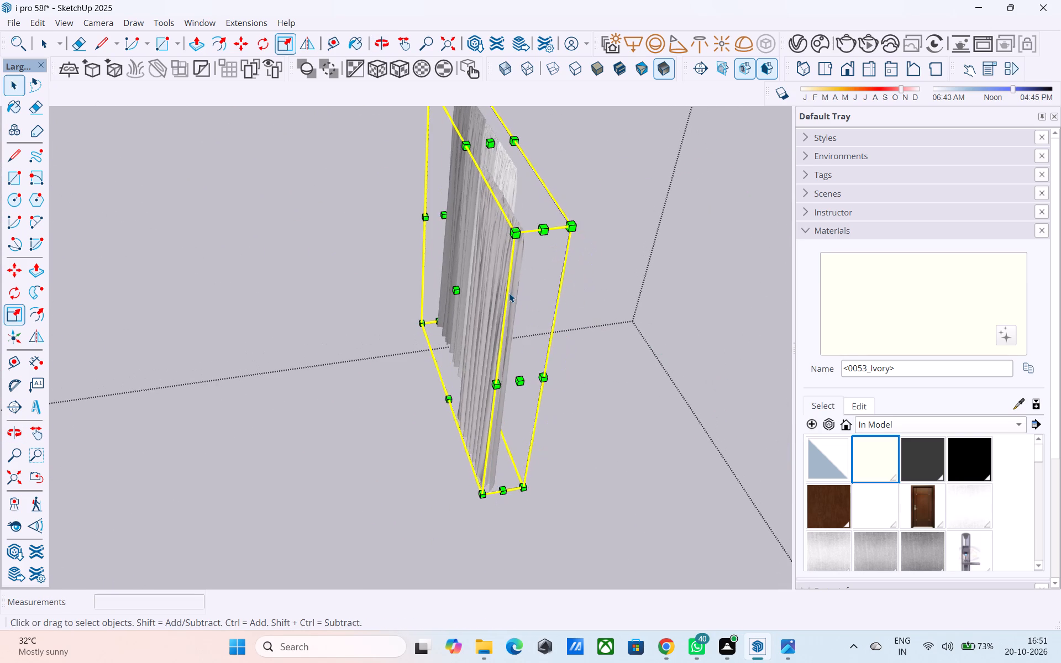
click(509, 292)
right_click(509, 292)
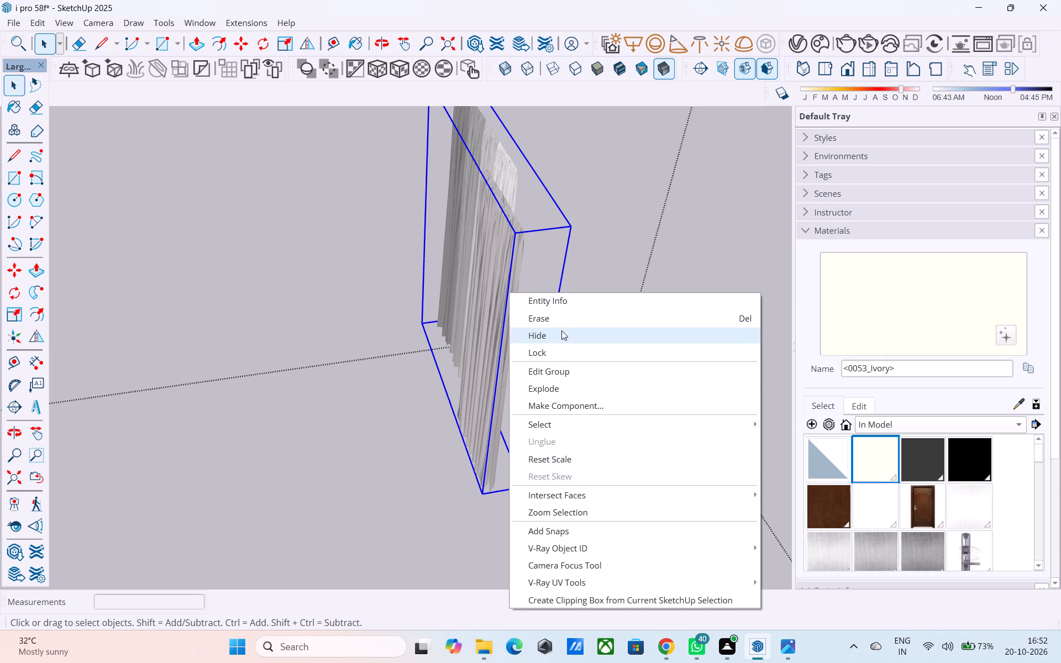
click(548, 383)
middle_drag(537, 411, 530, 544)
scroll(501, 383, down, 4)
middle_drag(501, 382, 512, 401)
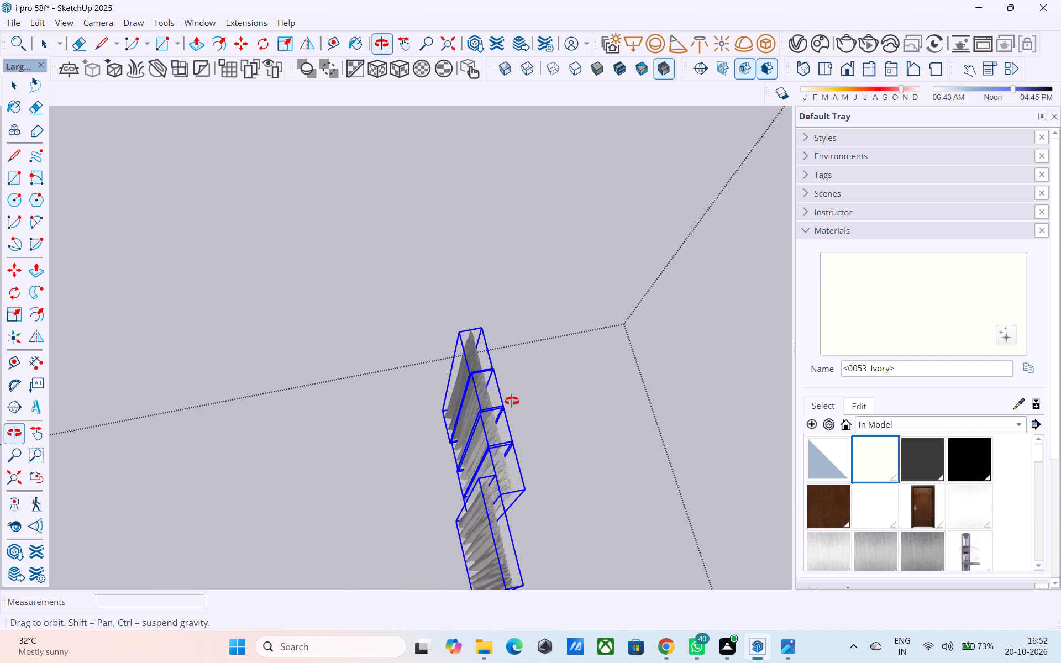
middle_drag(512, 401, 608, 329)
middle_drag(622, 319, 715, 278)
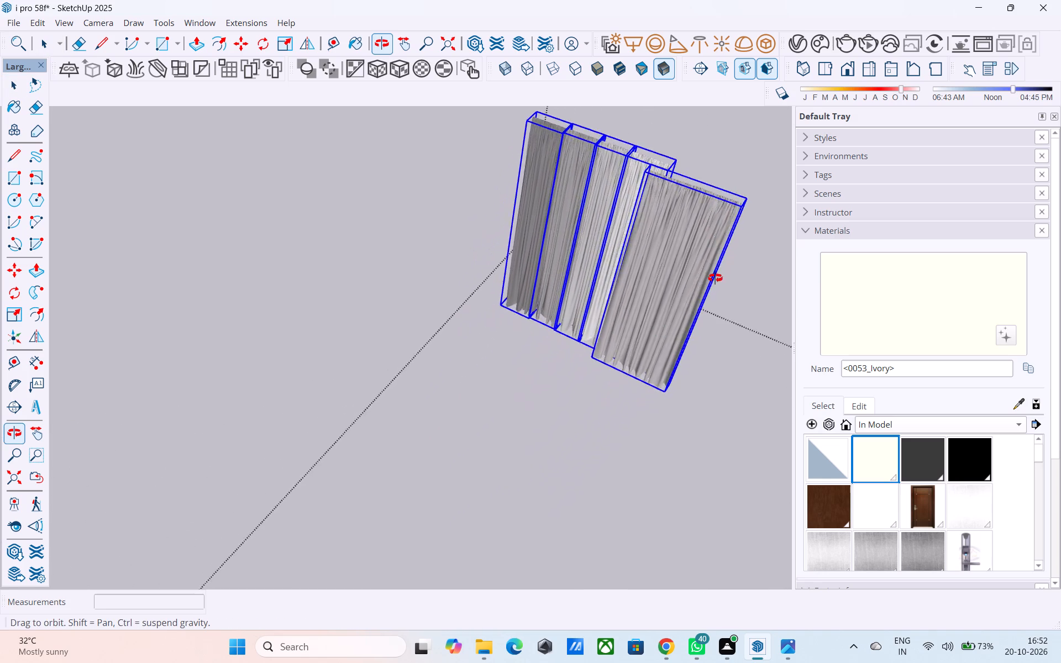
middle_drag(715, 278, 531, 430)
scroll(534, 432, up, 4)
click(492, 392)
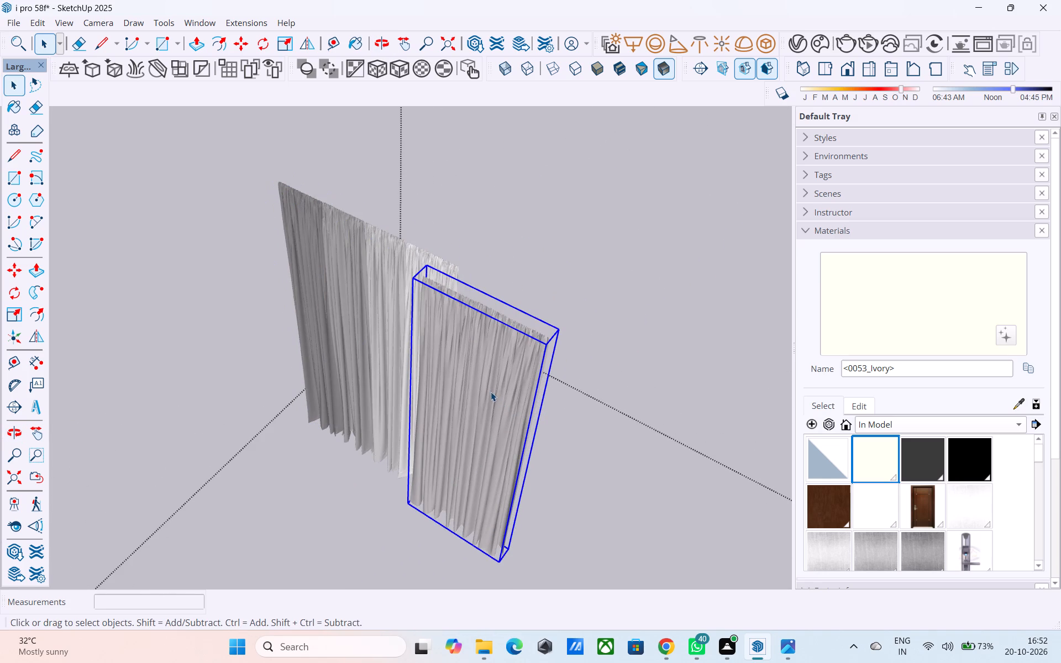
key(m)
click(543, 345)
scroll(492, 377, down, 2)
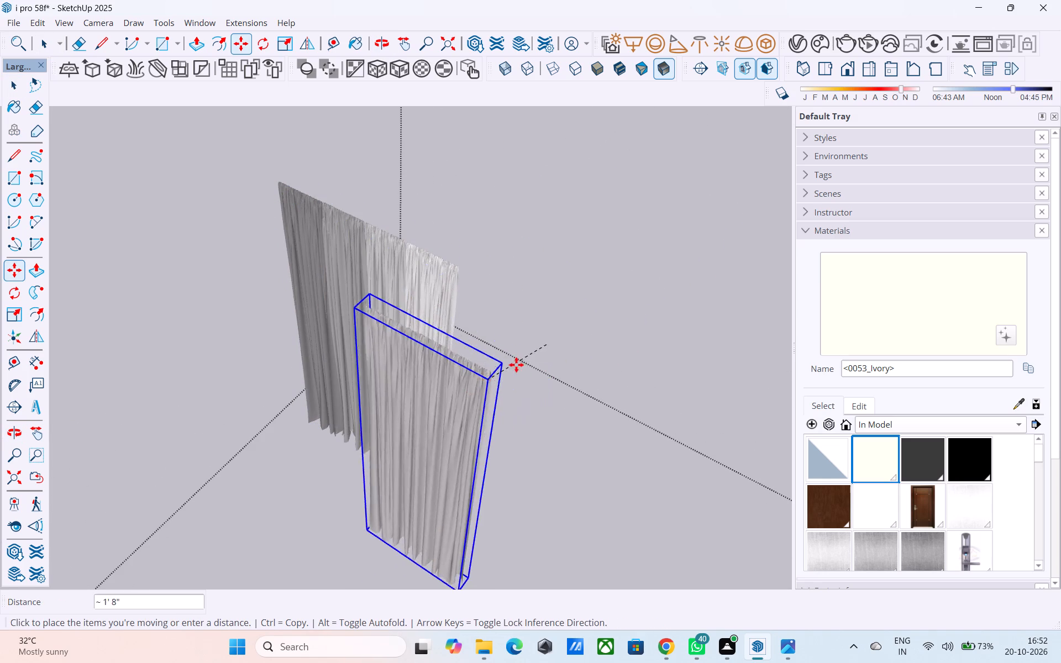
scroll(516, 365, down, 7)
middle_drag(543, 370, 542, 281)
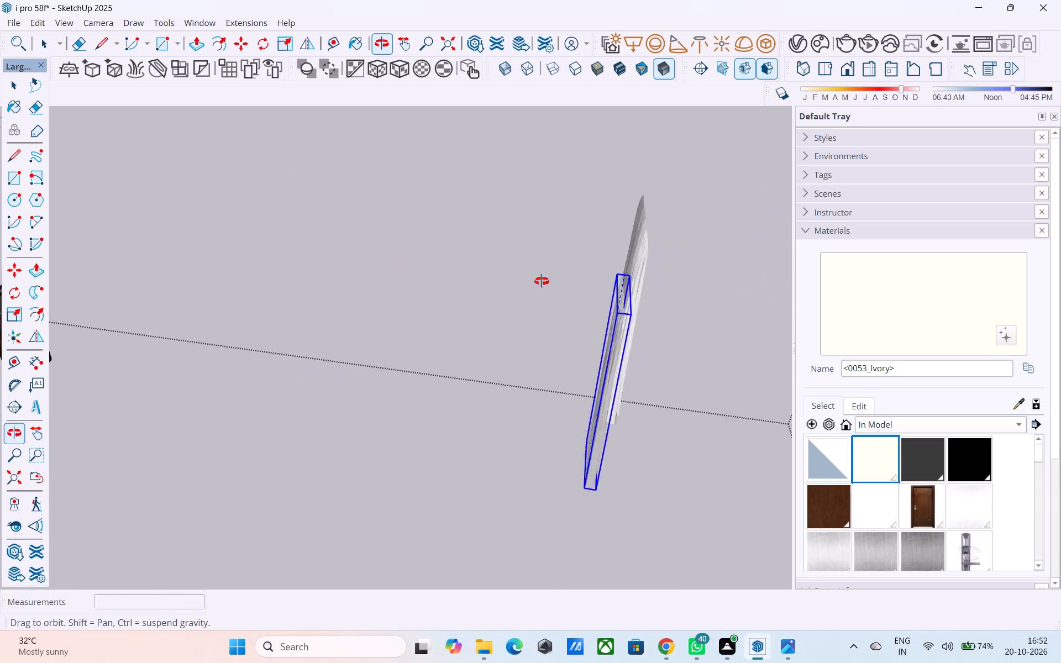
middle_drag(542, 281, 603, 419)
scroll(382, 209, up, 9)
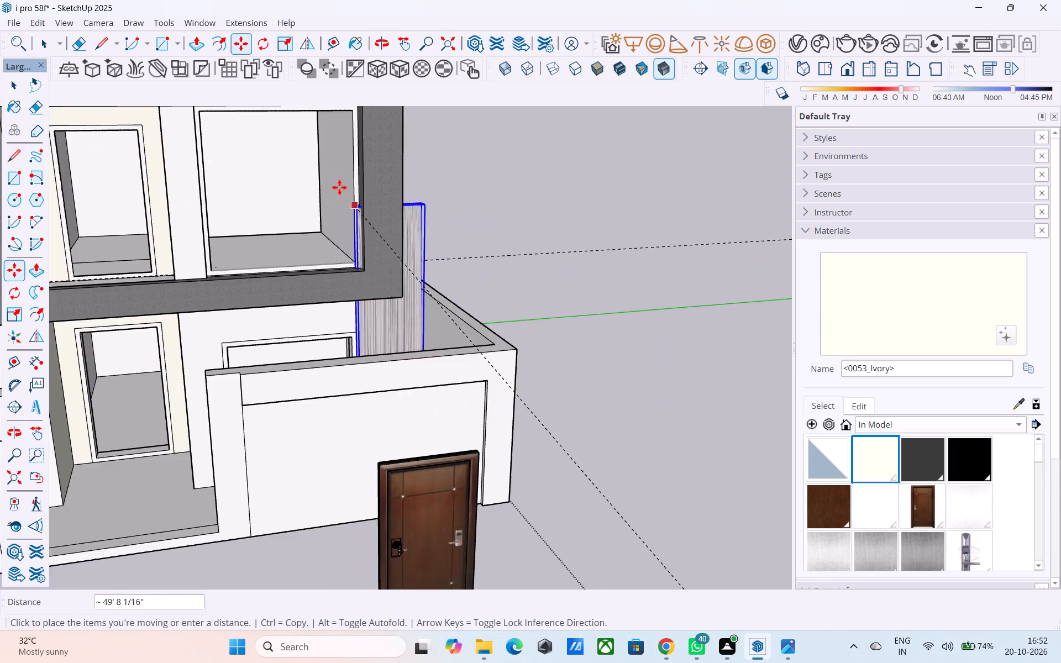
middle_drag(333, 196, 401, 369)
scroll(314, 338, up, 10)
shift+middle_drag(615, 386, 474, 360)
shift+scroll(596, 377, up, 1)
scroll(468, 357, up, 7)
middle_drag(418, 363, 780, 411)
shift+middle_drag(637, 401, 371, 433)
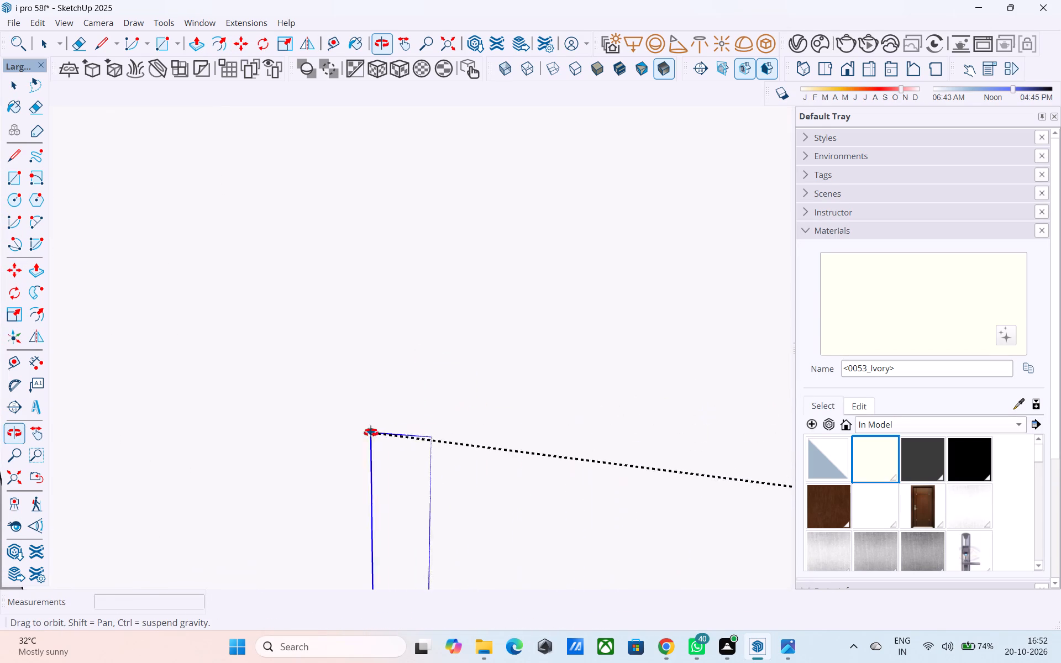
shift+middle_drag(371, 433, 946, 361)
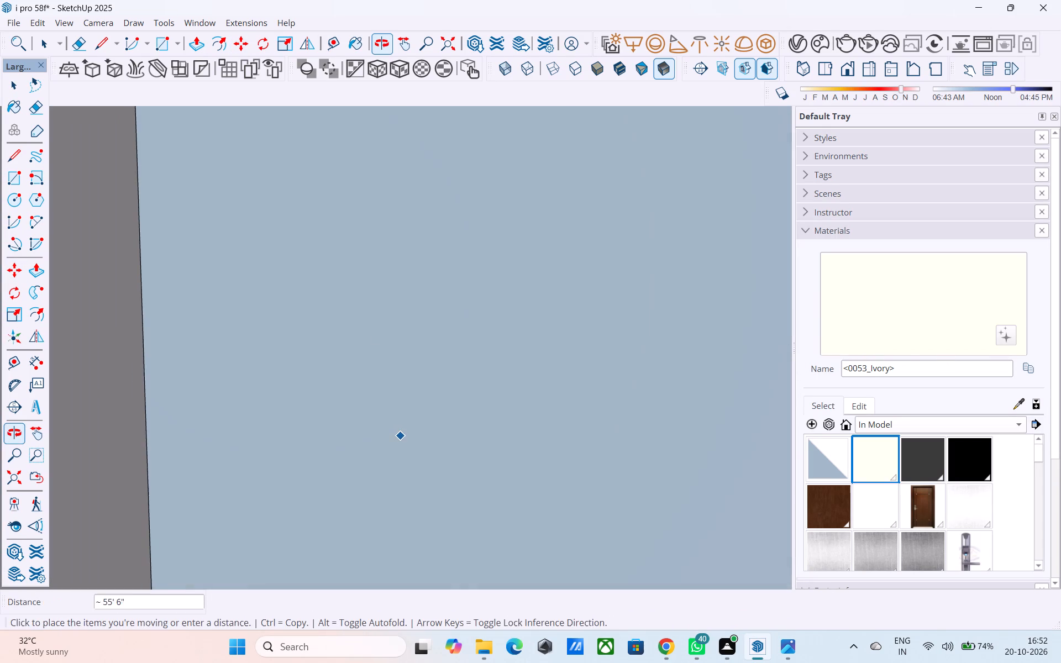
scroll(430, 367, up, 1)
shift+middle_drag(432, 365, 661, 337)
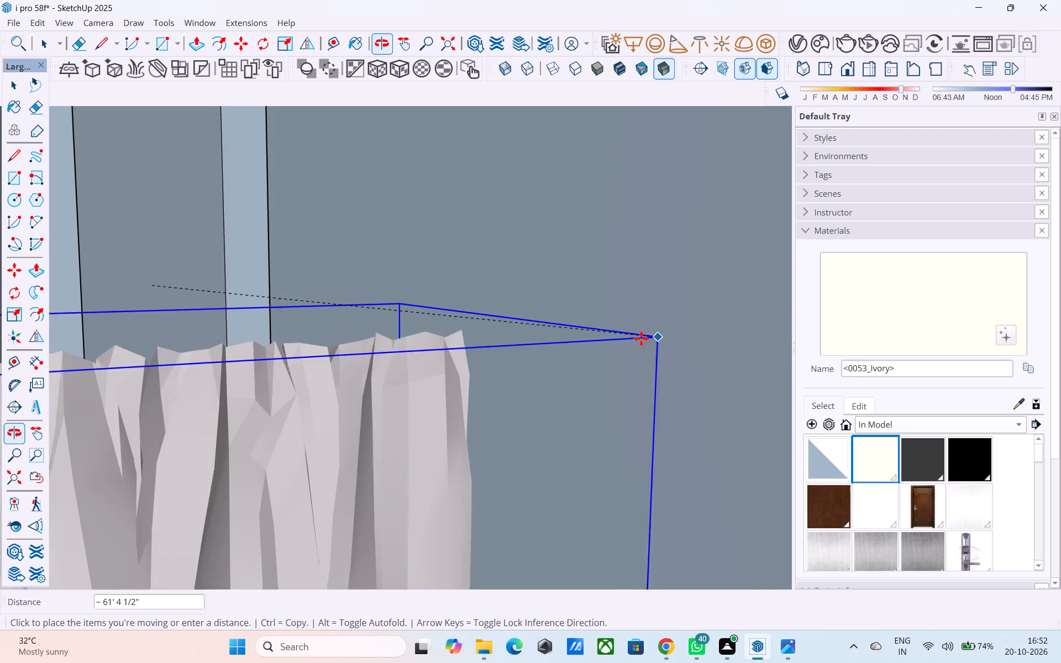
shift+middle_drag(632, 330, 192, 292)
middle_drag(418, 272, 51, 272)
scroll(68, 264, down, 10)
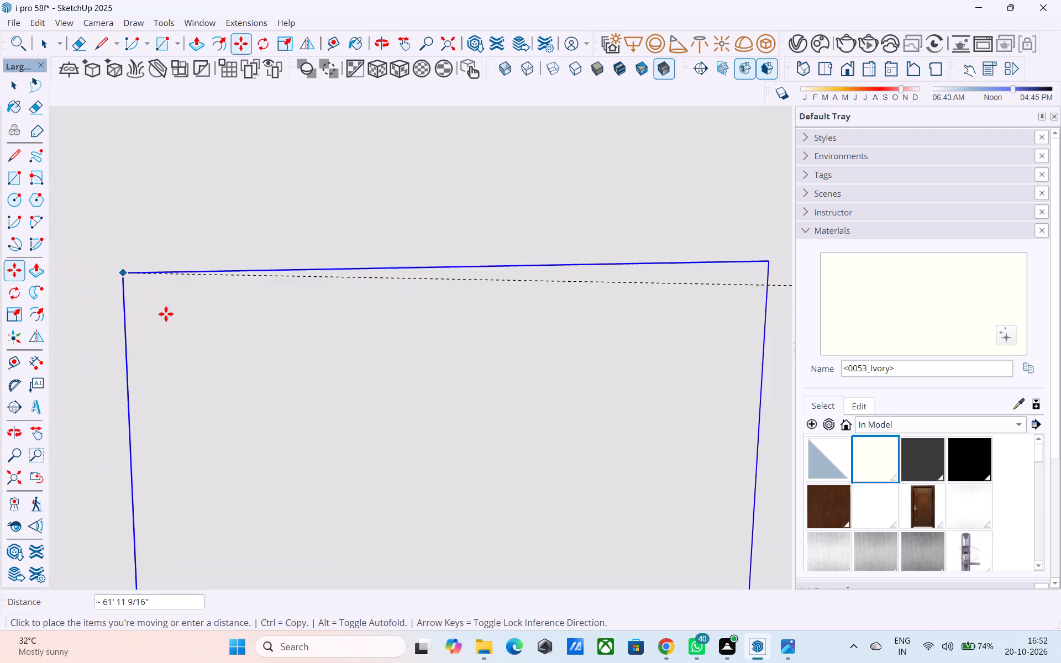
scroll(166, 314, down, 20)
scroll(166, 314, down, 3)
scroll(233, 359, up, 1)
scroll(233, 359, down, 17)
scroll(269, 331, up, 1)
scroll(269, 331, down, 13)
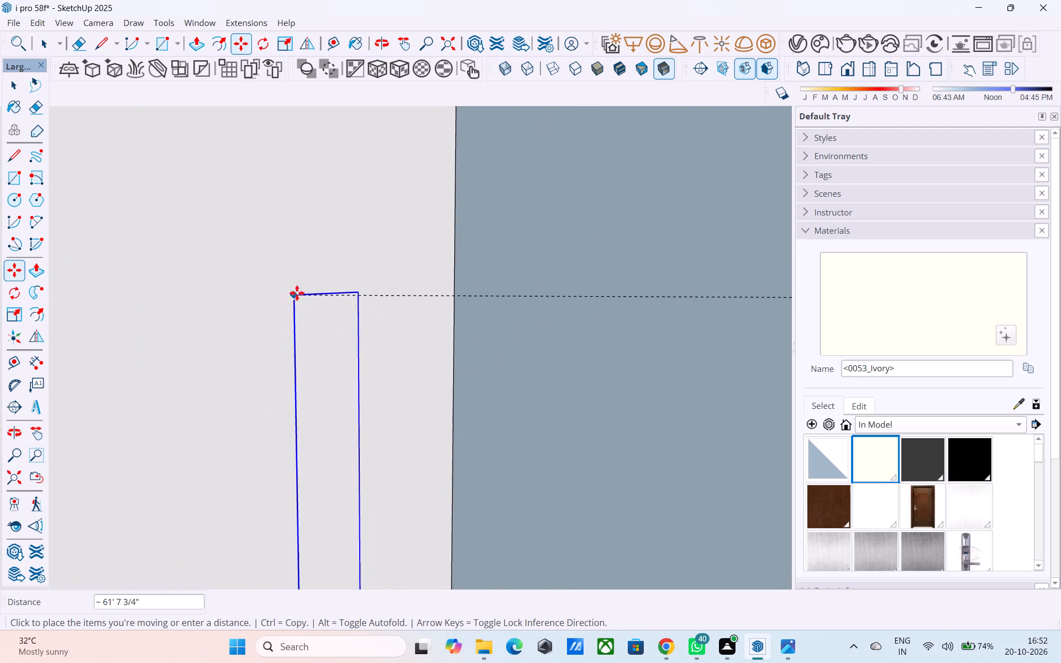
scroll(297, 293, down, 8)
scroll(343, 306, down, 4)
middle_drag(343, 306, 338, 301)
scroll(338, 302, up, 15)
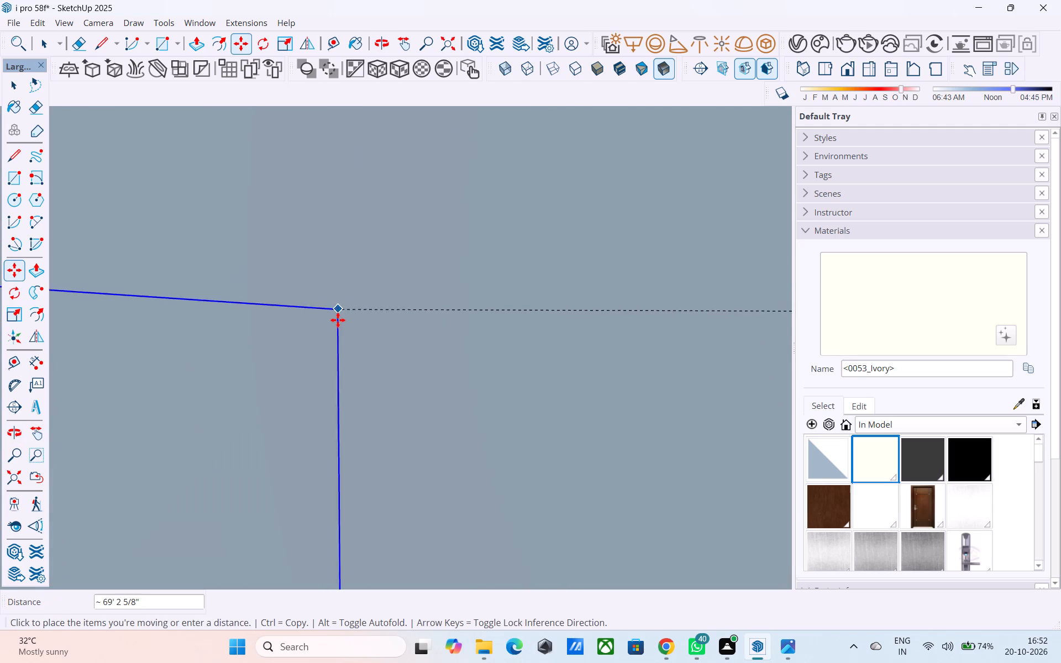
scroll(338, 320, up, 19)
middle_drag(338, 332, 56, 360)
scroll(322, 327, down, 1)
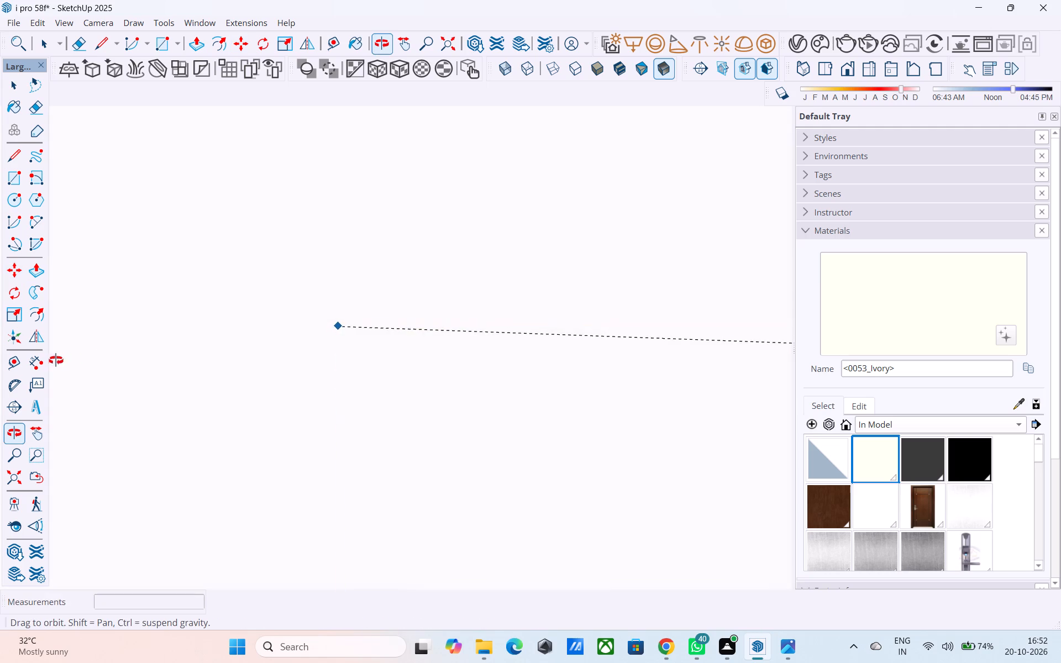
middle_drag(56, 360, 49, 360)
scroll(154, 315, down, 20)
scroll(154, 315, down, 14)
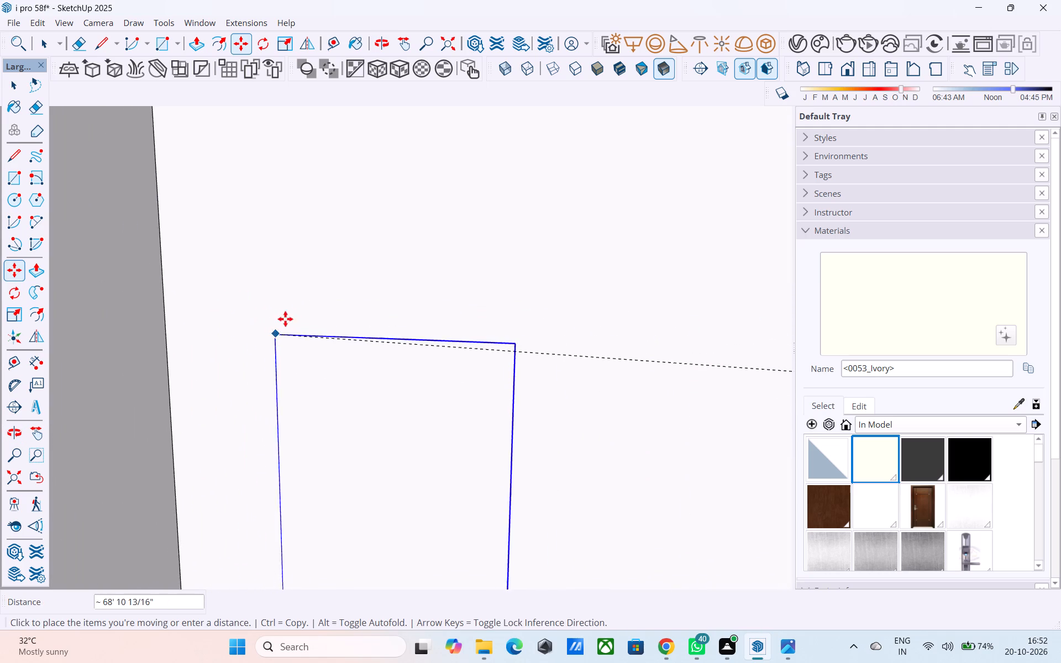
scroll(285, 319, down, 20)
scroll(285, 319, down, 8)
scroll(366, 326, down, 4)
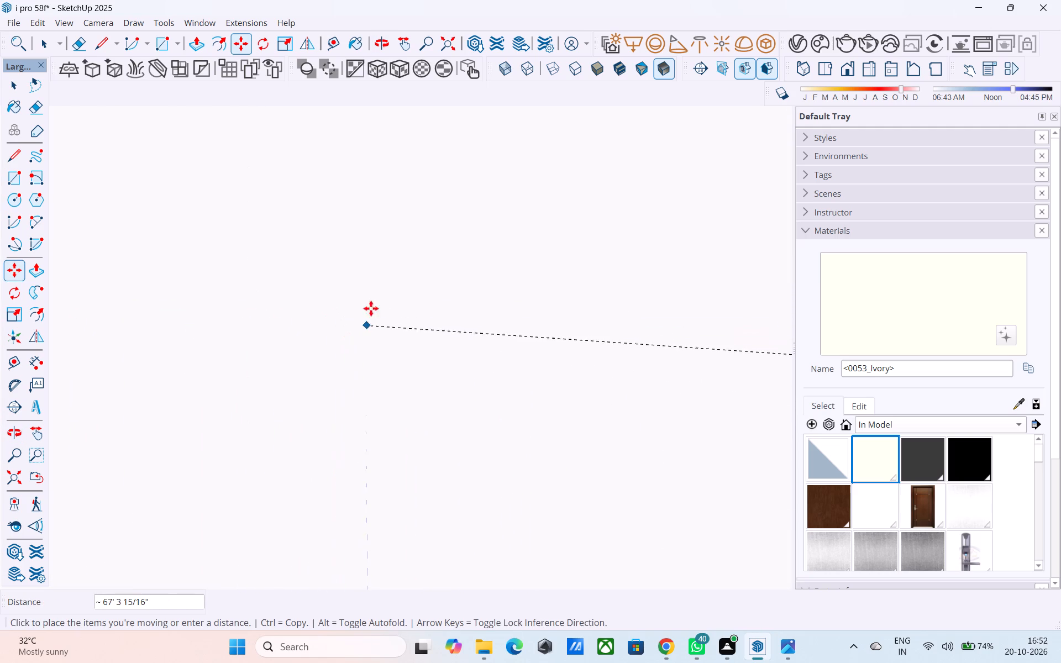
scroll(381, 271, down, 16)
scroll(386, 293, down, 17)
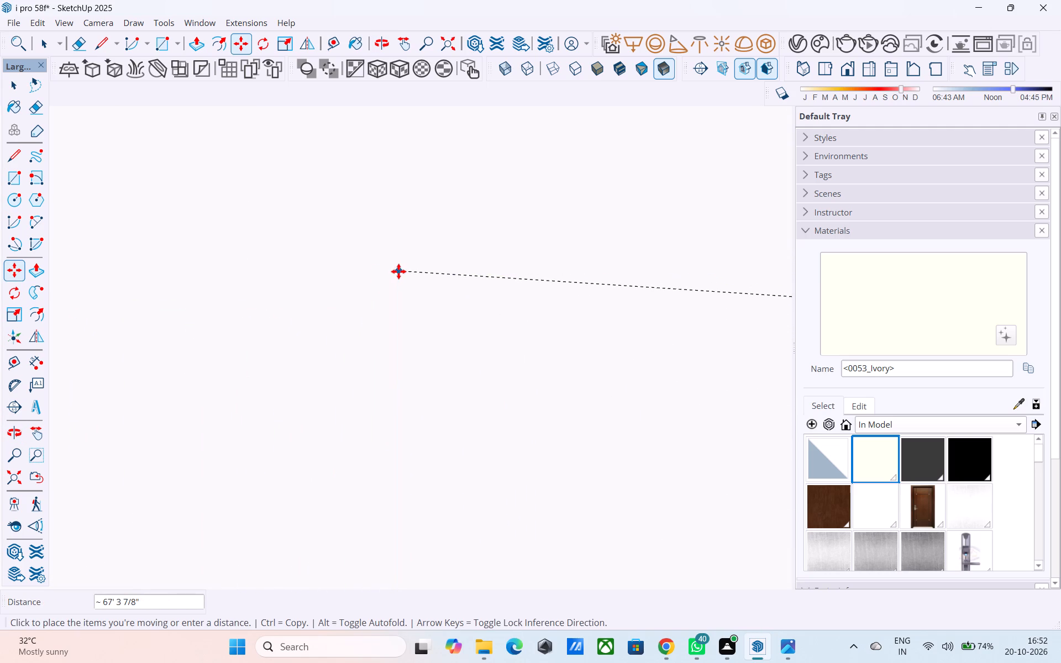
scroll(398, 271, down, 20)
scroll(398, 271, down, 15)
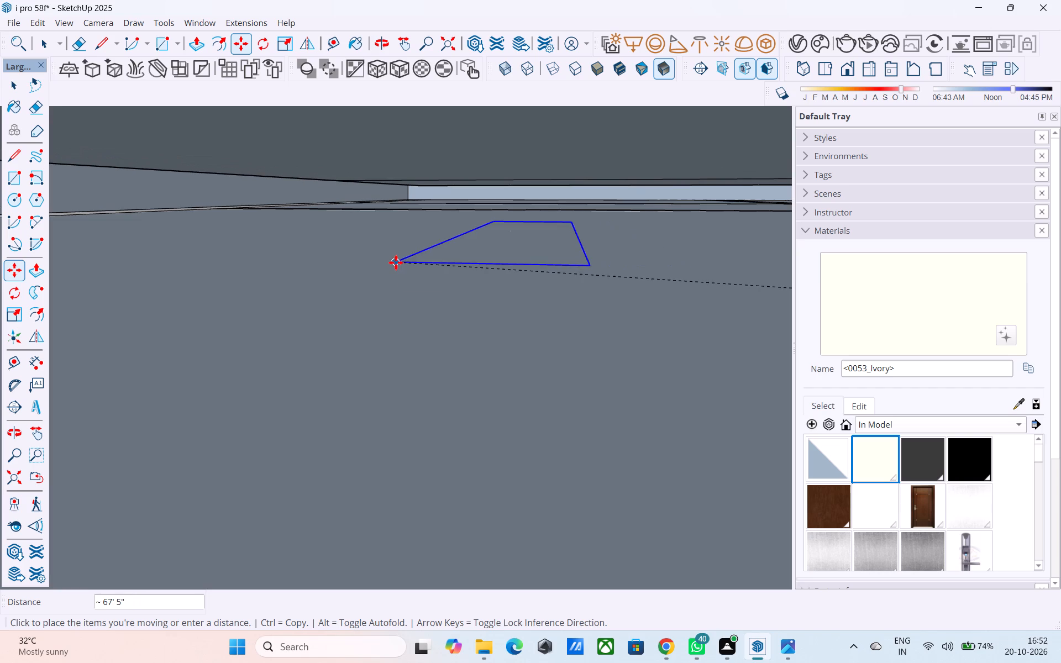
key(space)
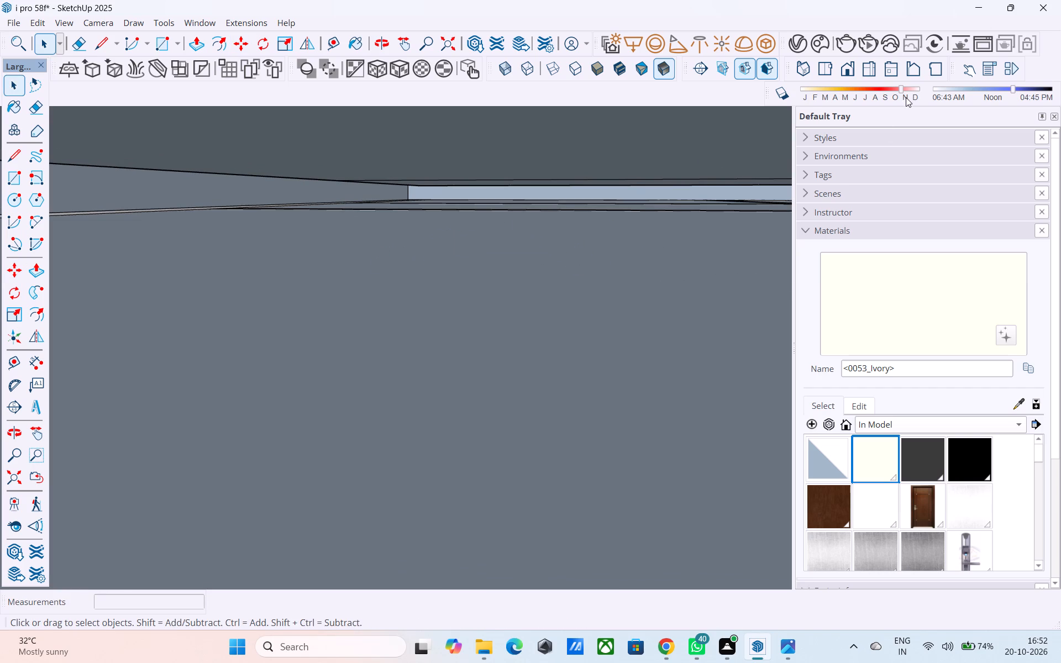
Scale the flat grey curtain image standing on the open ground uniformly to about 0.72.
click(870, 71)
scroll(609, 268, down, 11)
scroll(595, 276, up, 1)
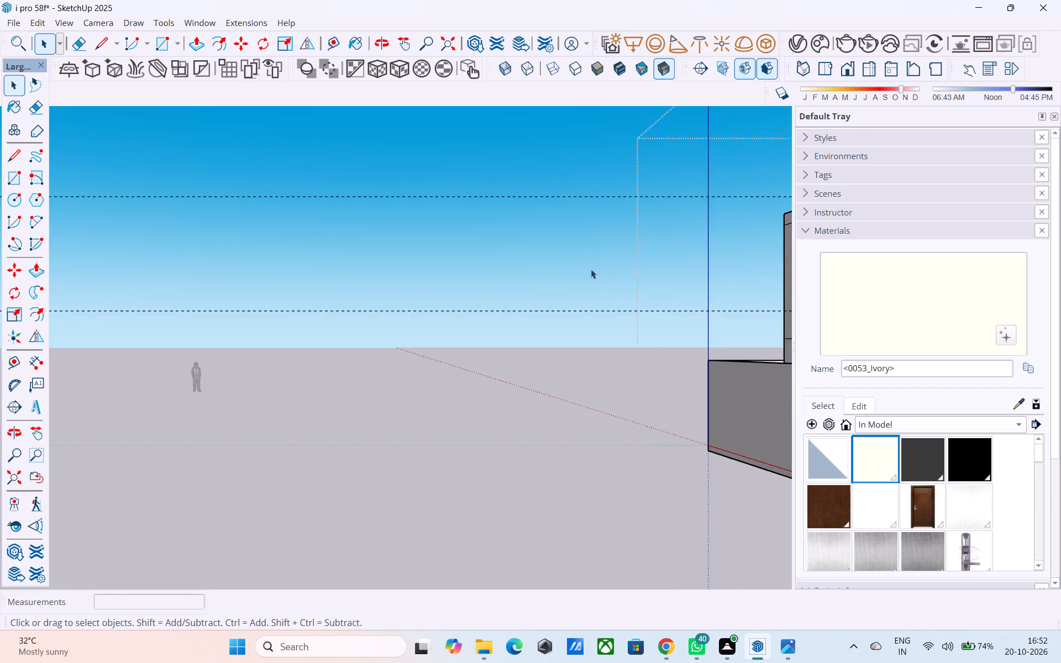
scroll(584, 280, down, 17)
middle_drag(642, 285, 575, 348)
scroll(578, 347, up, 3)
click(577, 345)
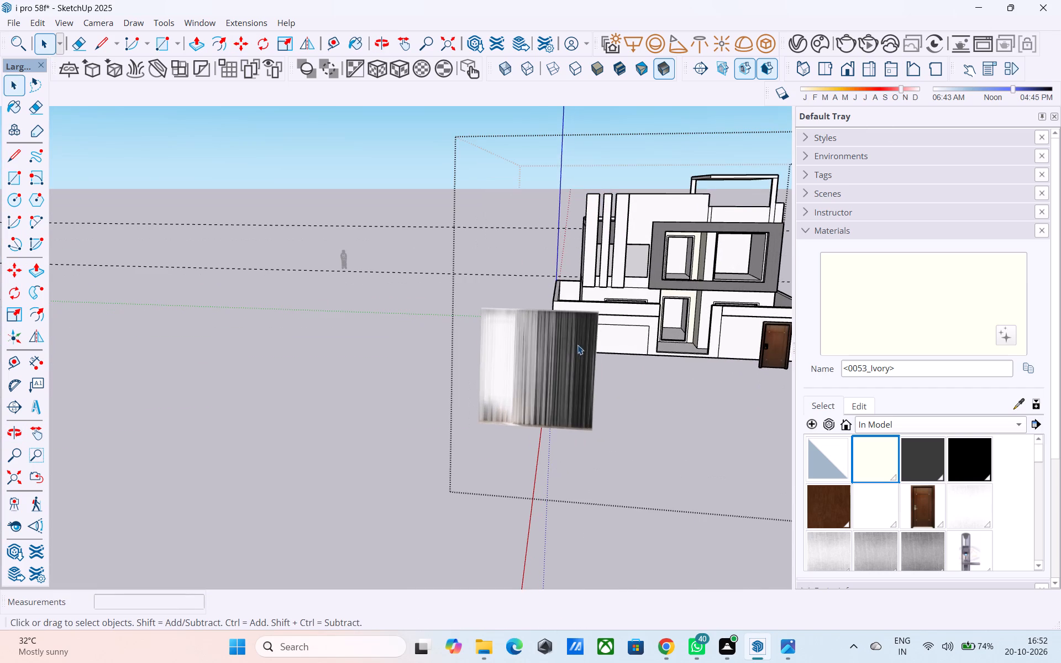
middle_drag(555, 346, 854, 392)
scroll(740, 328, up, 2)
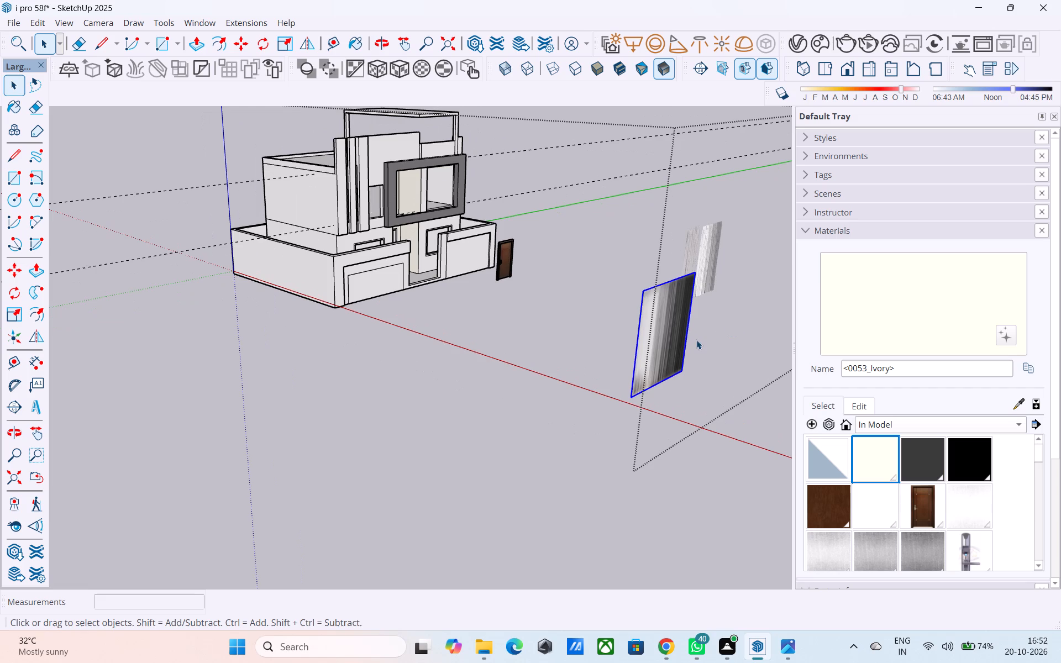
key(m)
scroll(642, 295, up, 6)
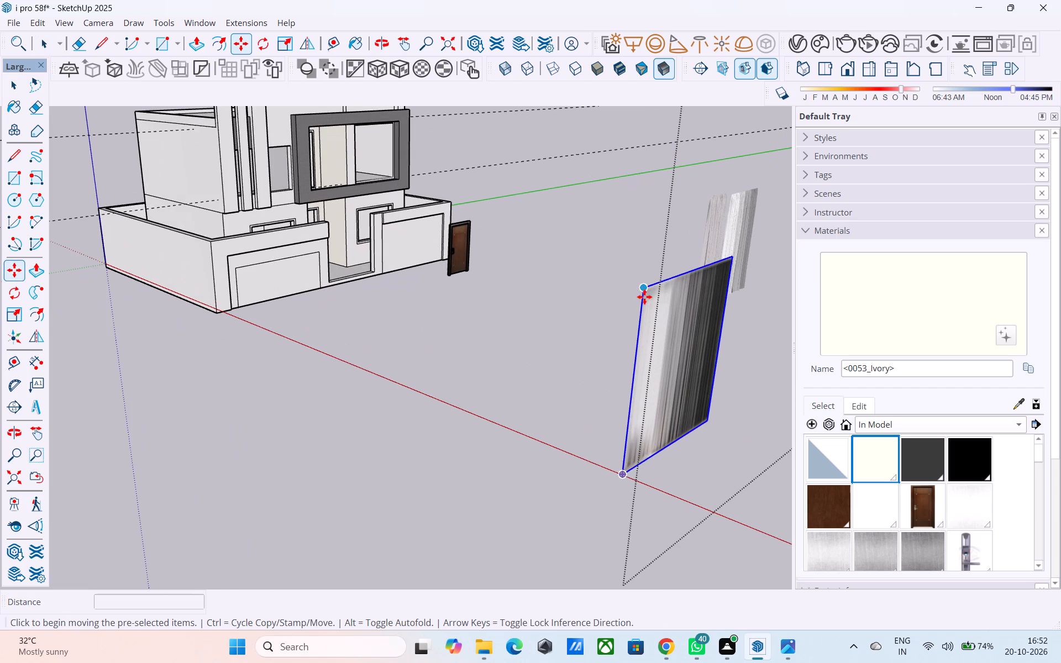
key(s)
click(644, 288)
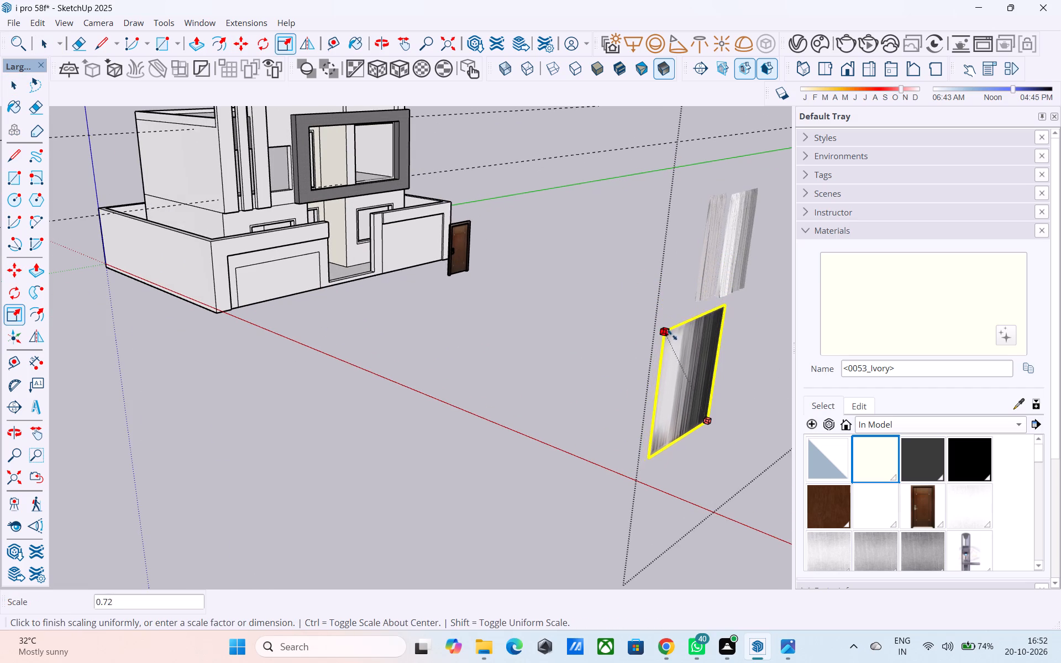
click(673, 335)
click(668, 341)
Move the flat curtain by its upper corner about 68' 3" to the upper corner of the large upper-floor window opening inside the projecting frame.
key(m)
scroll(663, 330, up, 4)
click(665, 334)
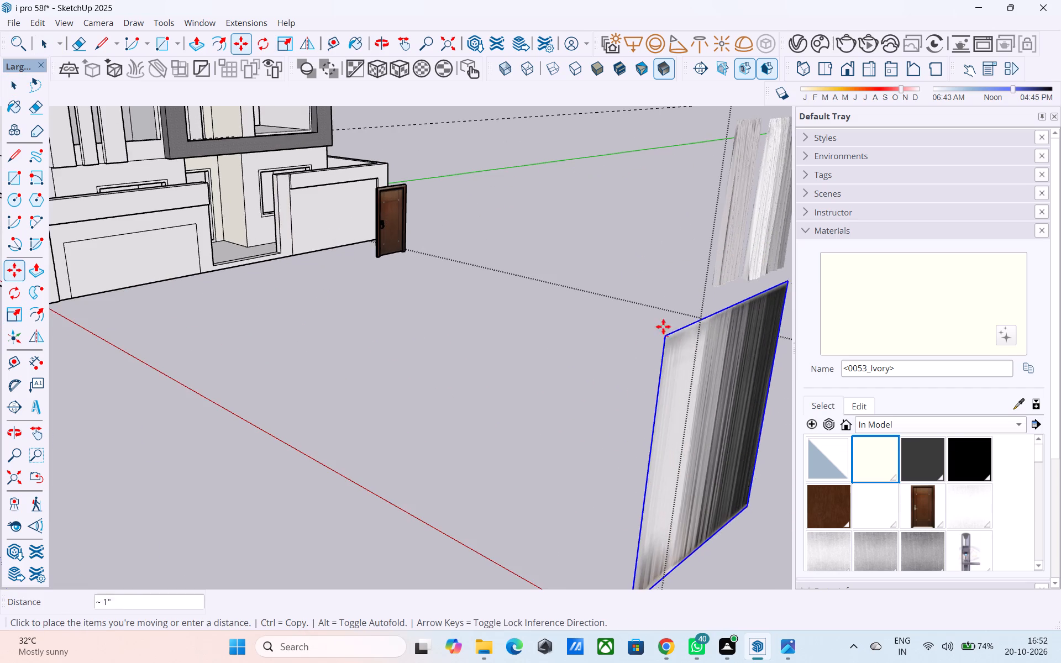
scroll(609, 150, down, 6)
middle_drag(608, 153, 682, 480)
scroll(451, 211, down, 4)
middle_drag(421, 171, 482, 299)
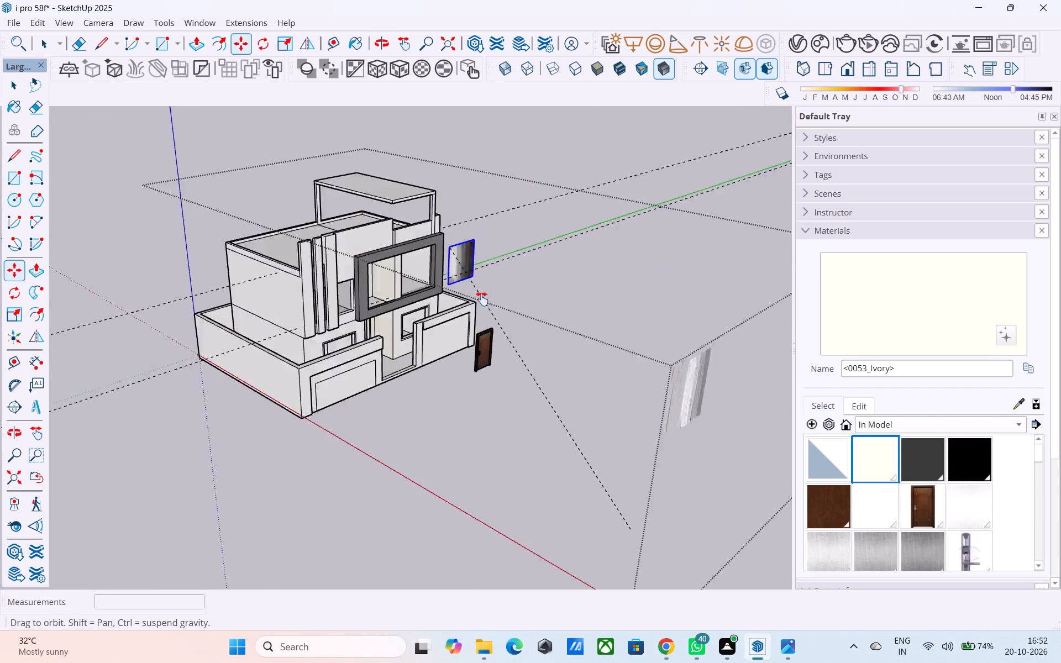
middle_drag(482, 299, 399, 229)
scroll(484, 315, up, 20)
scroll(484, 315, up, 6)
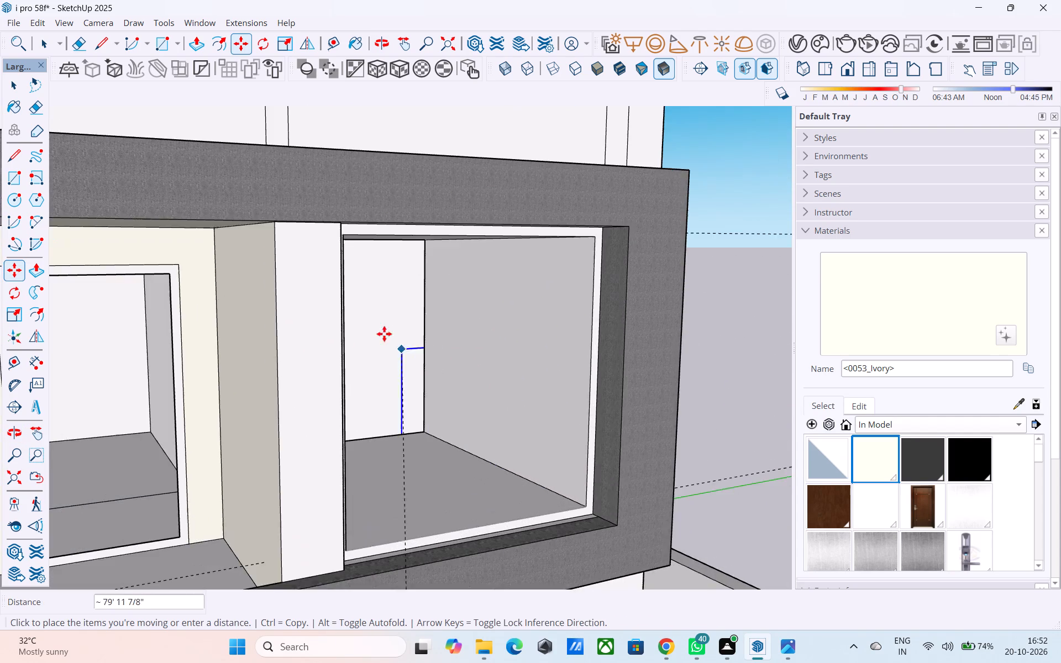
middle_drag(348, 315, 243, 278)
shift+middle_drag(214, 251, 297, 360)
scroll(360, 371, up, 4)
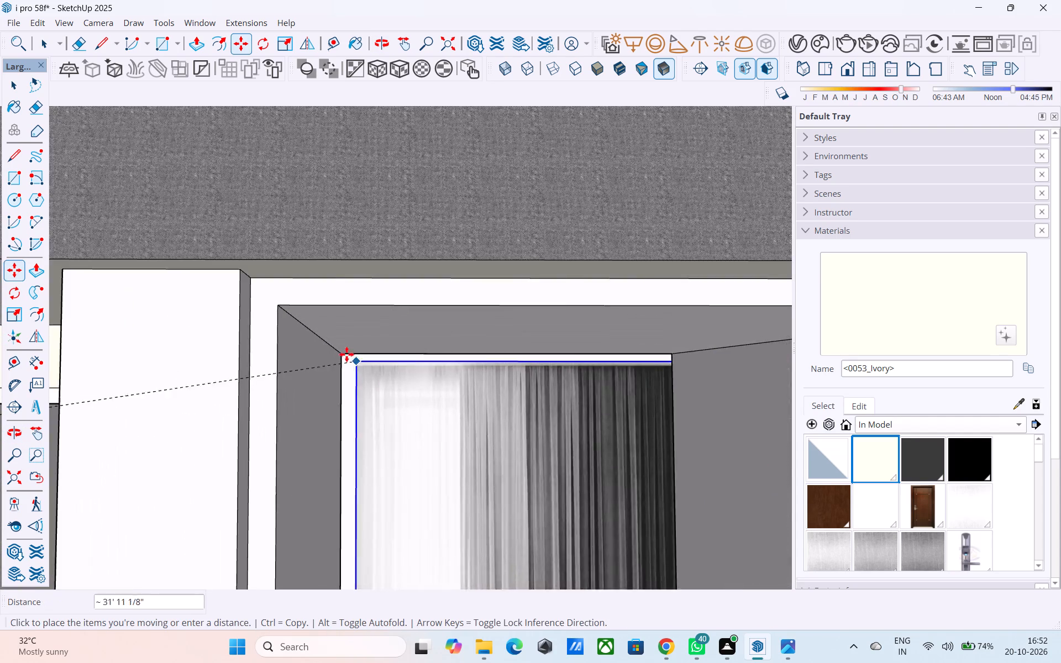
scroll(346, 354, up, 3)
scroll(281, 310, up, 4)
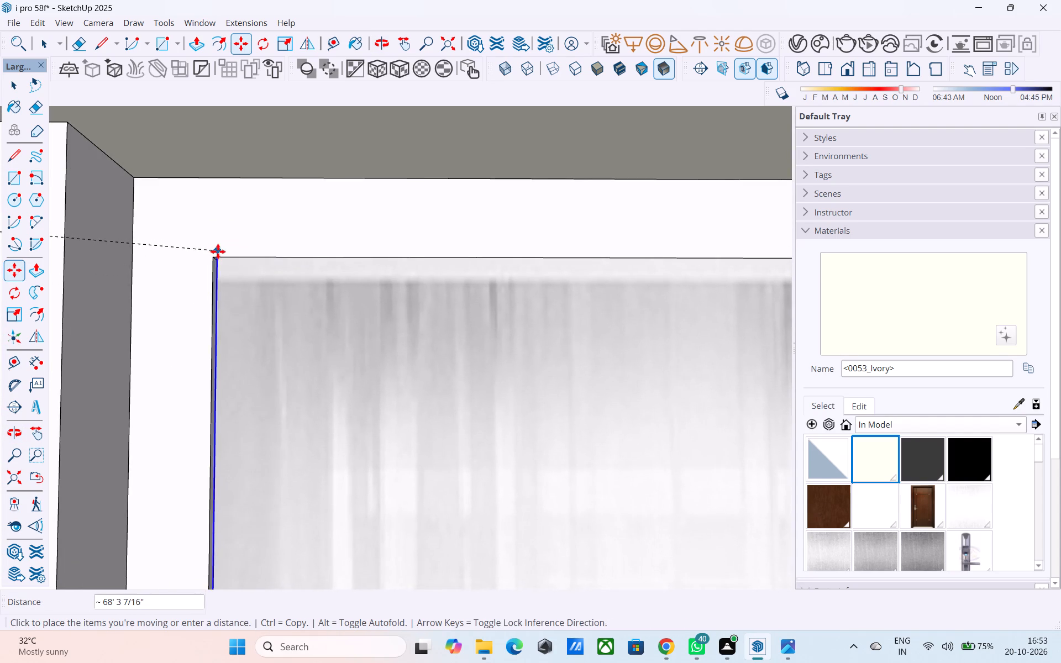
click(216, 254)
Scale the flat curtain narrower along the red axis from its side grip to about 0.81.
scroll(205, 238, down, 20)
scroll(205, 238, down, 3)
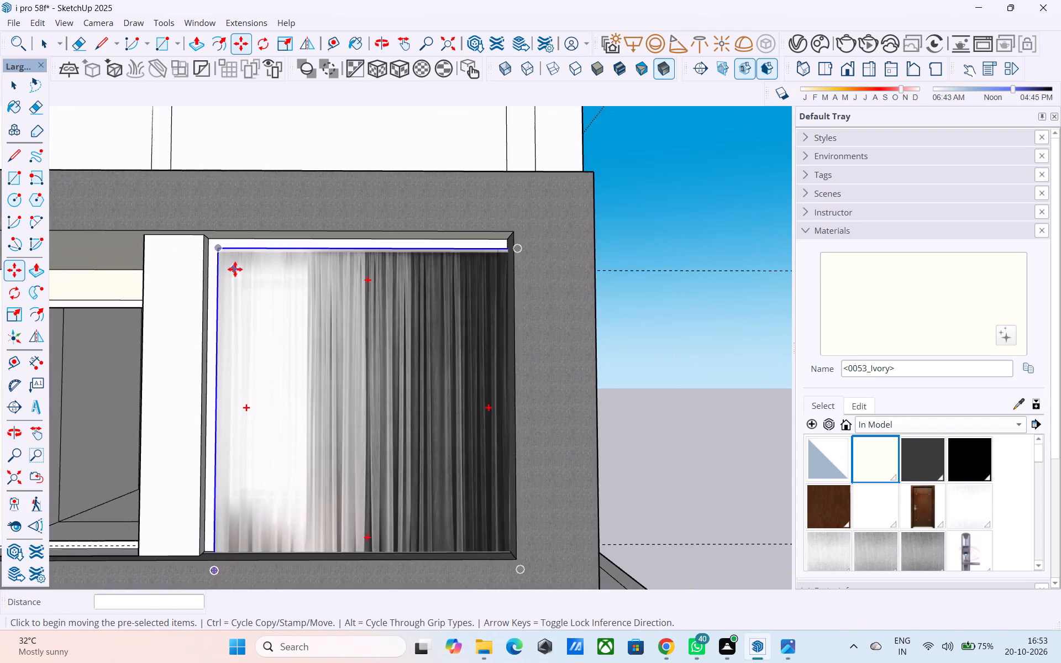
scroll(235, 269, down, 4)
middle_drag(255, 294, 319, 340)
key(s)
scroll(444, 511, up, 4)
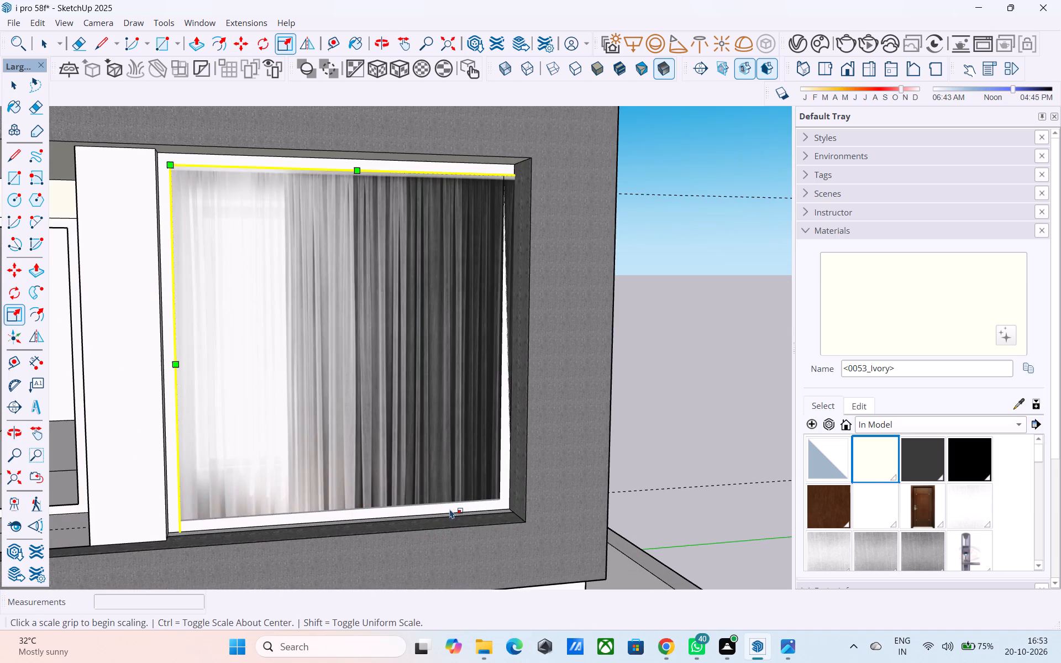
scroll(458, 467, down, 2)
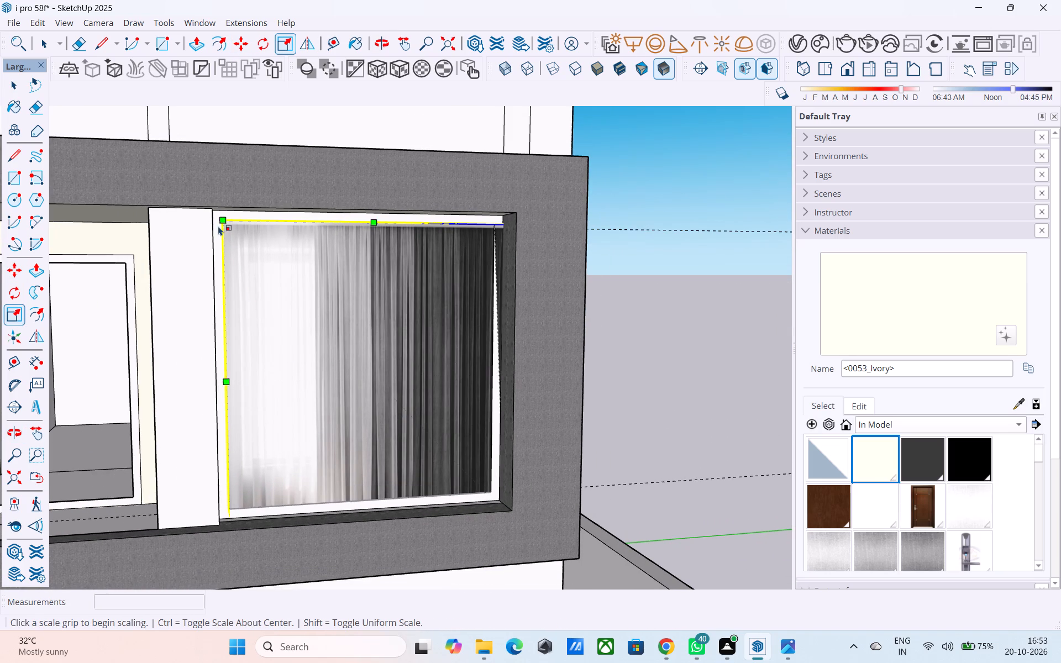
click(223, 378)
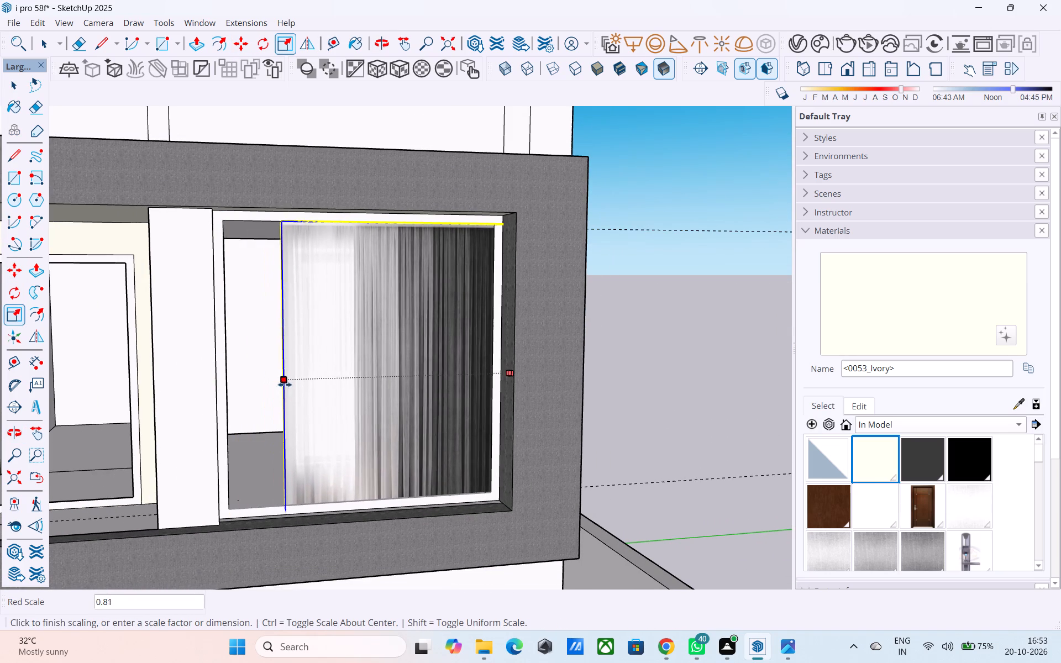
click(287, 385)
Move the narrowed curtain by its upper corner about 1' 6 5/8" back to the window opening's upper corner beside the white pier.
key(m)
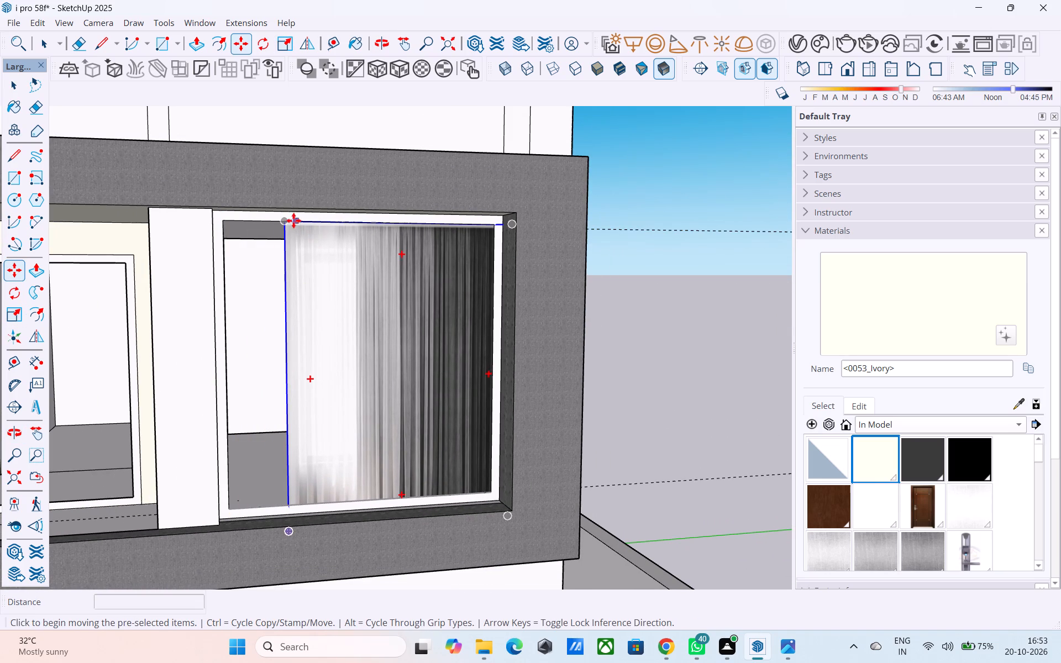
drag(289, 219, 281, 219)
click(229, 223)
middle_drag(354, 342, 350, 354)
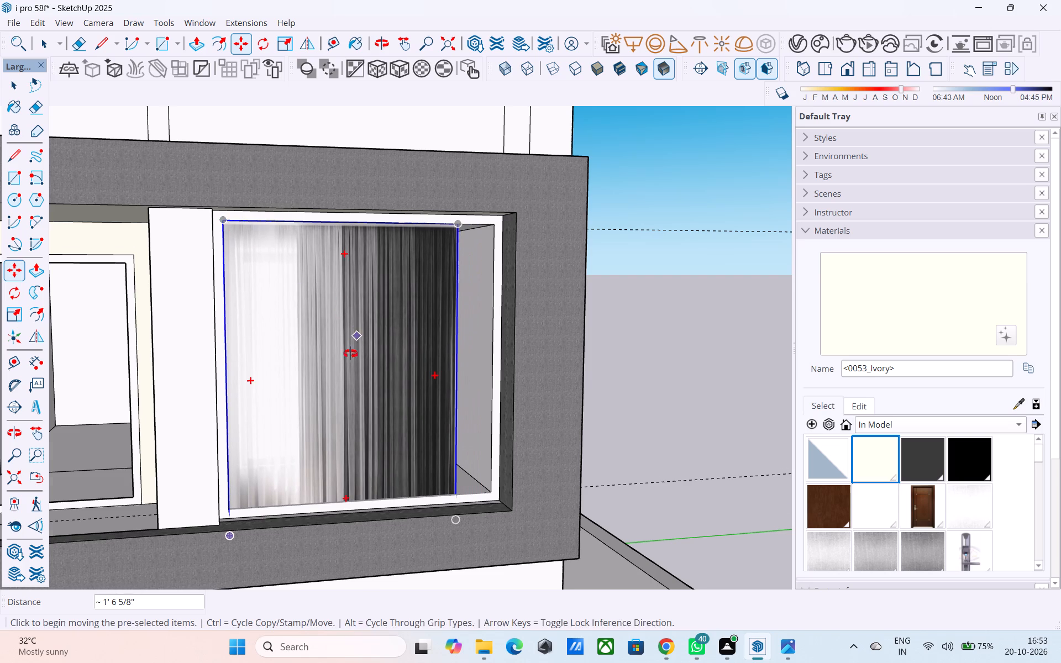
middle_drag(350, 354, 348, 365)
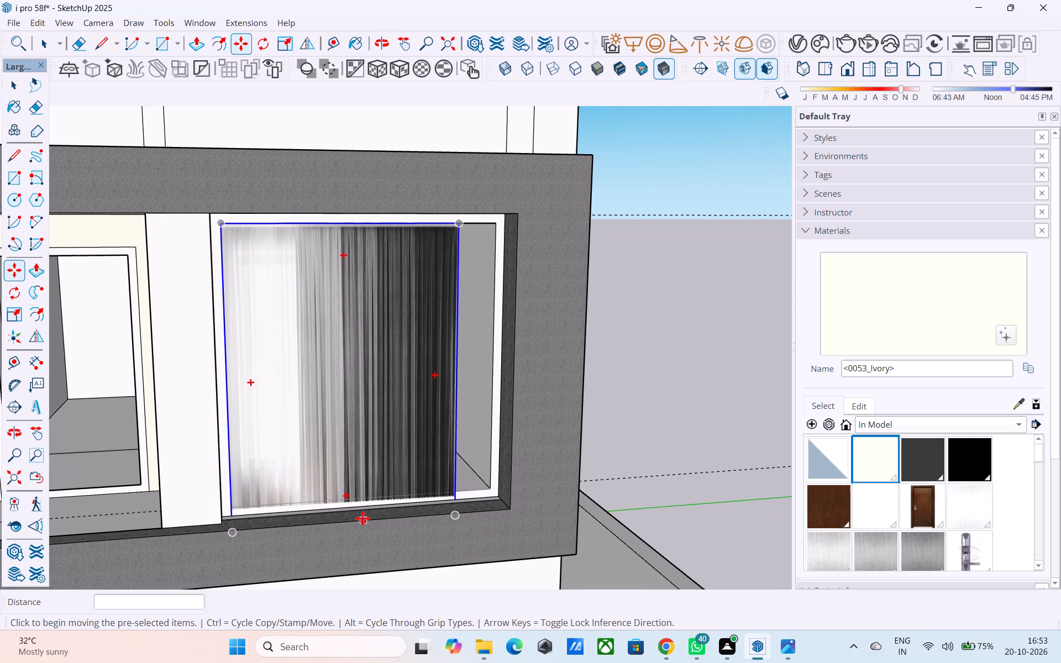
Scale the flat curtain in the upper-floor window inside the projecting frame uniformly to about 0.88, from its lower corner.
click(363, 518)
key(space)
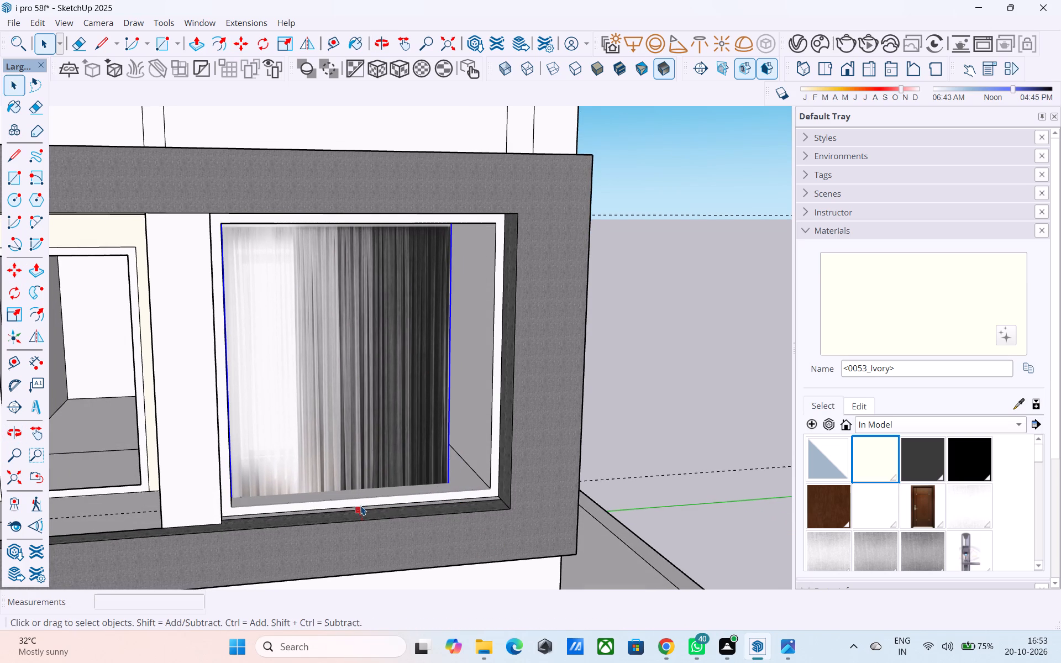
key(s)
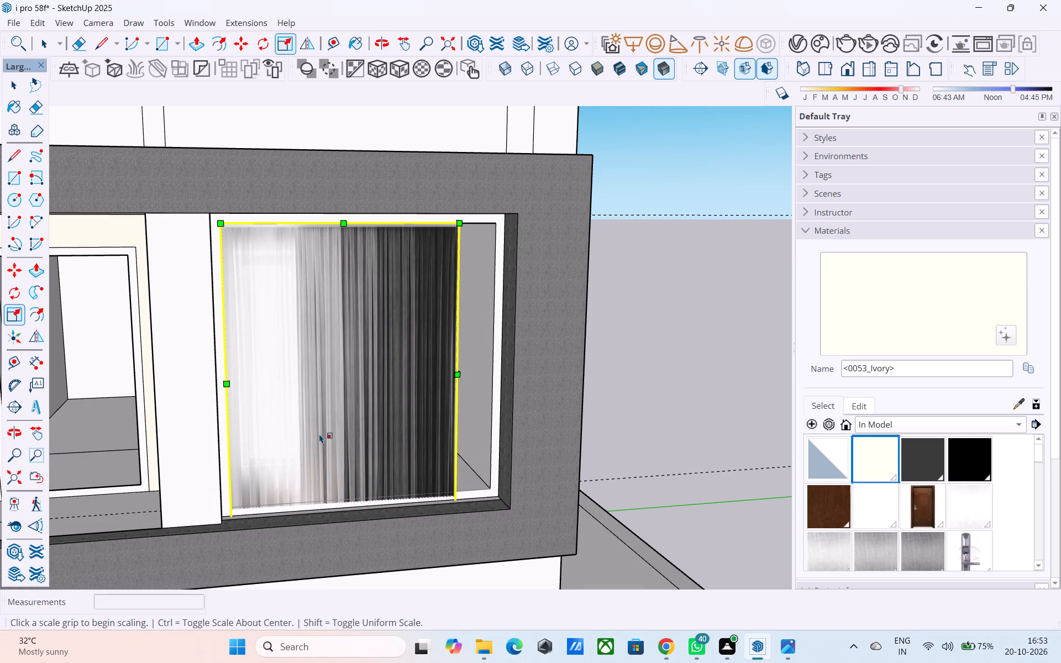
scroll(318, 440, down, 1)
middle_drag(307, 461, 311, 467)
scroll(307, 461, up, 1)
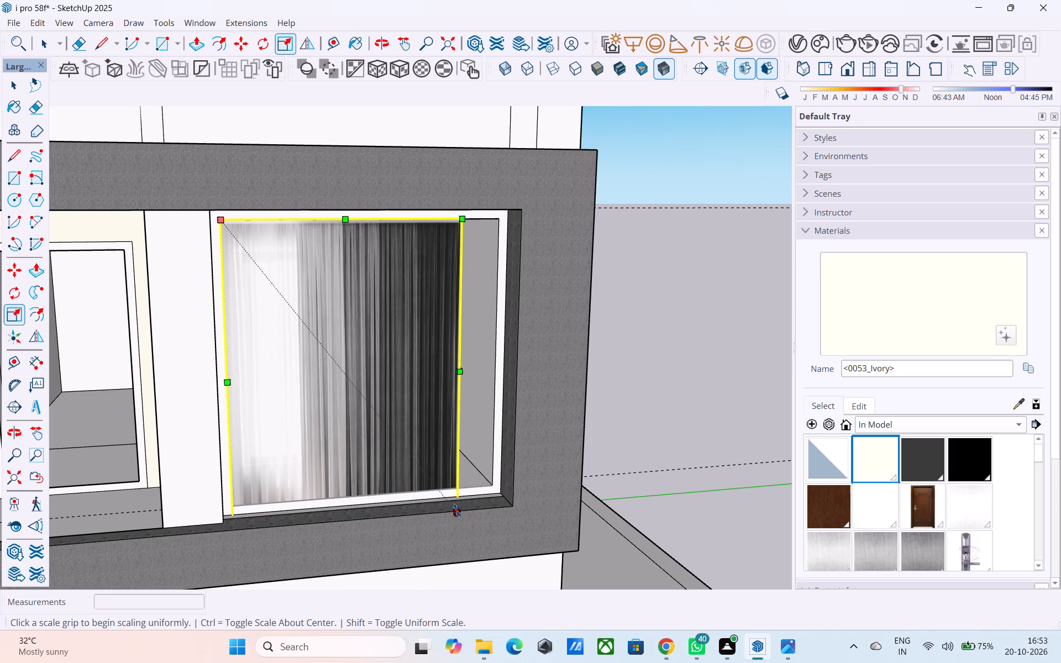
drag(456, 510, 434, 474)
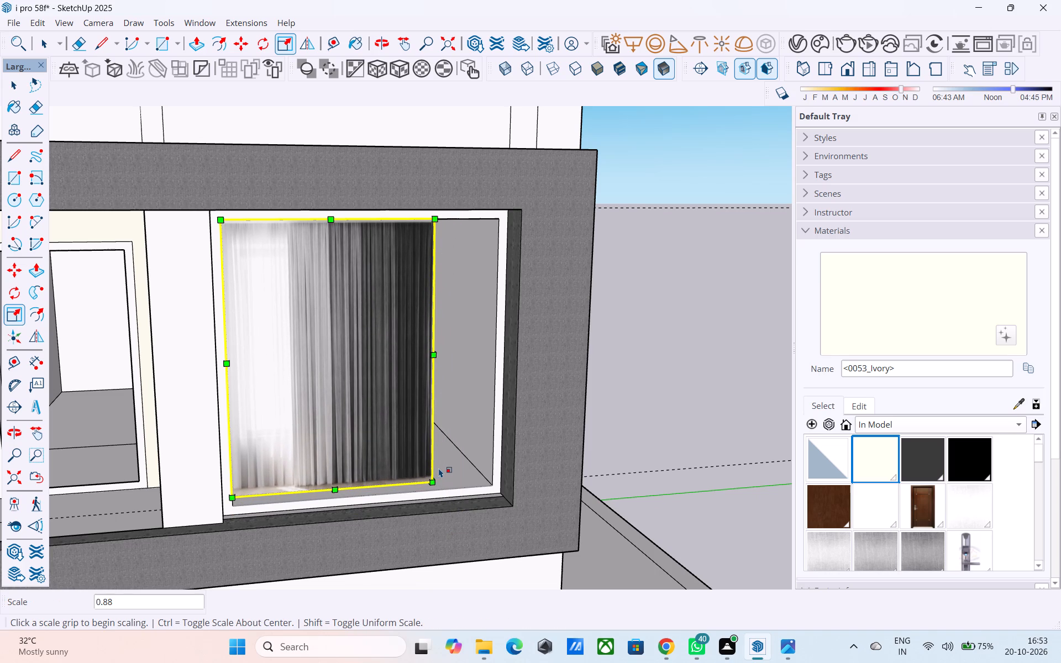
Widen the curtain along the red axis from its side edge so it reaches the far jamb of the window opening.
scroll(439, 452, down, 3)
shift+middle_drag(439, 451, 326, 461)
scroll(303, 413, up, 8)
middle_drag(326, 359, 285, 444)
scroll(319, 394, up, 3)
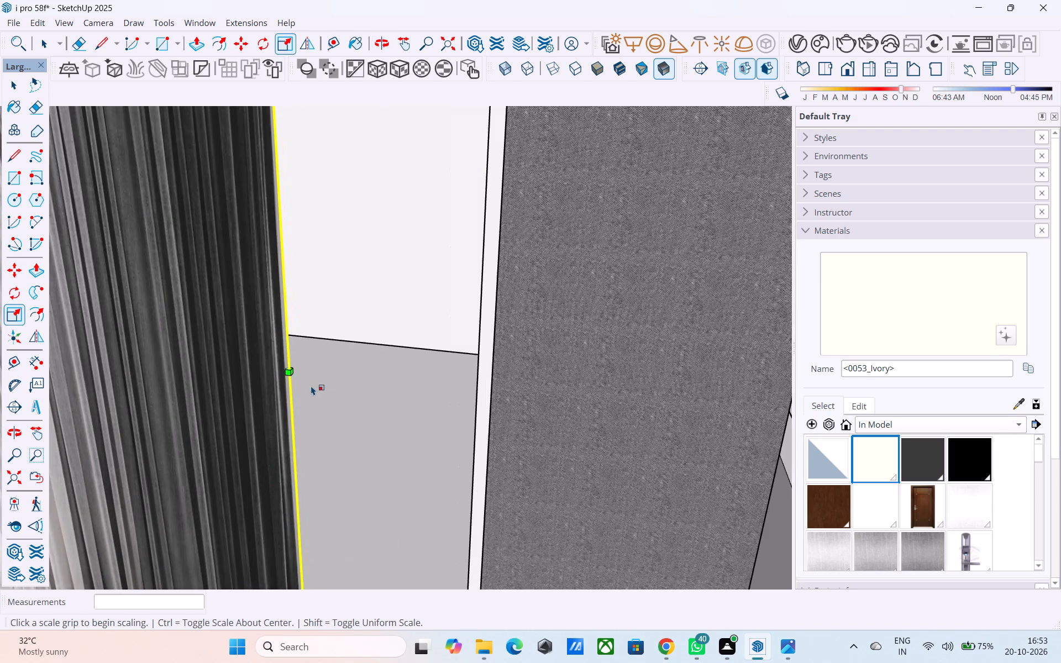
click(290, 370)
scroll(293, 370, down, 4)
middle_drag(293, 371, 423, 348)
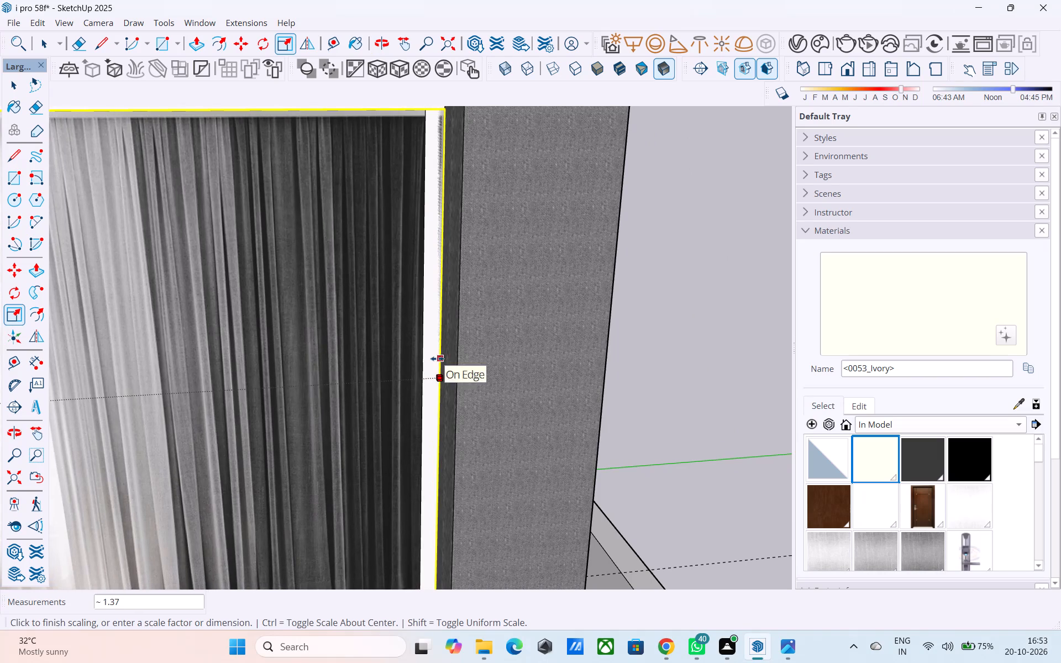
click(427, 364)
Stretch the curtain's bottom edge down to the sill of the framed window opening.
scroll(442, 359, down, 10)
middle_drag(445, 365, 492, 333)
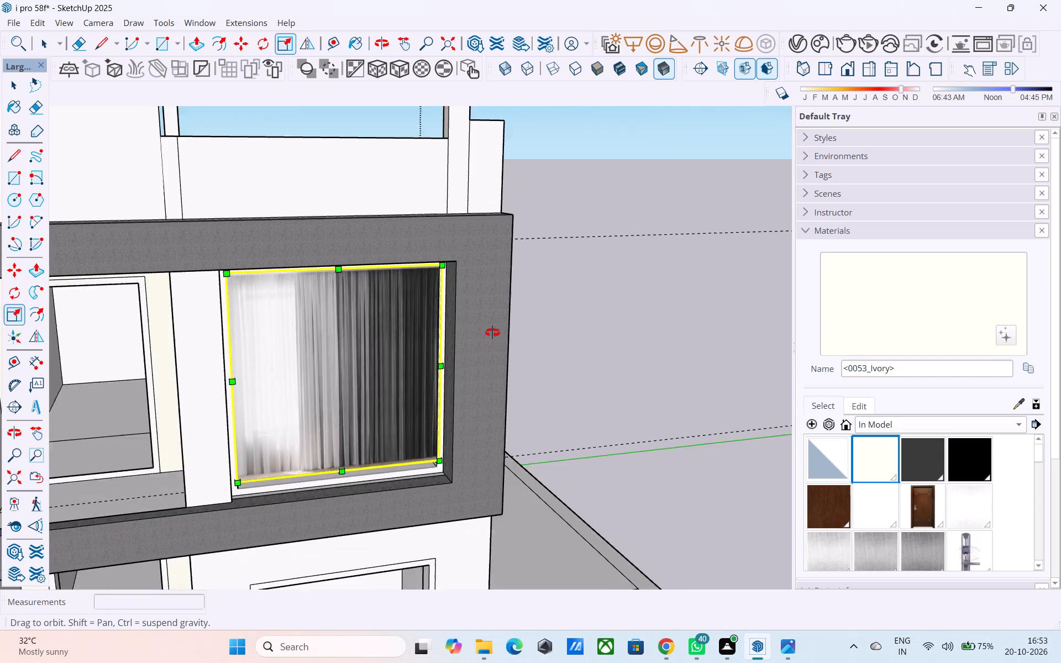
middle_drag(492, 333, 466, 275)
scroll(337, 464, up, 4)
click(338, 466)
click(335, 482)
scroll(421, 348, down, 7)
middle_drag(413, 366, 408, 410)
shift+middle_drag(372, 388, 412, 386)
middle_drag(352, 387, 439, 361)
key(space)
scroll(453, 365, down, 5)
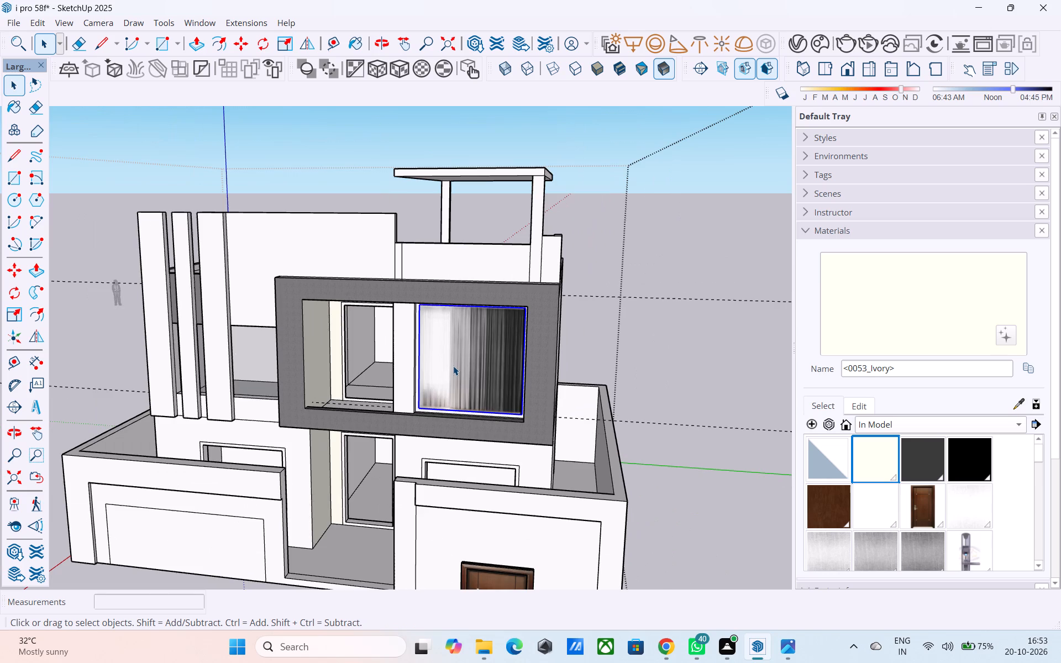
Copy the fitted curtain by its upper corner about 18' 10 1/8" to the window opening behind the vertical fins.
middle_drag(454, 365, 470, 354)
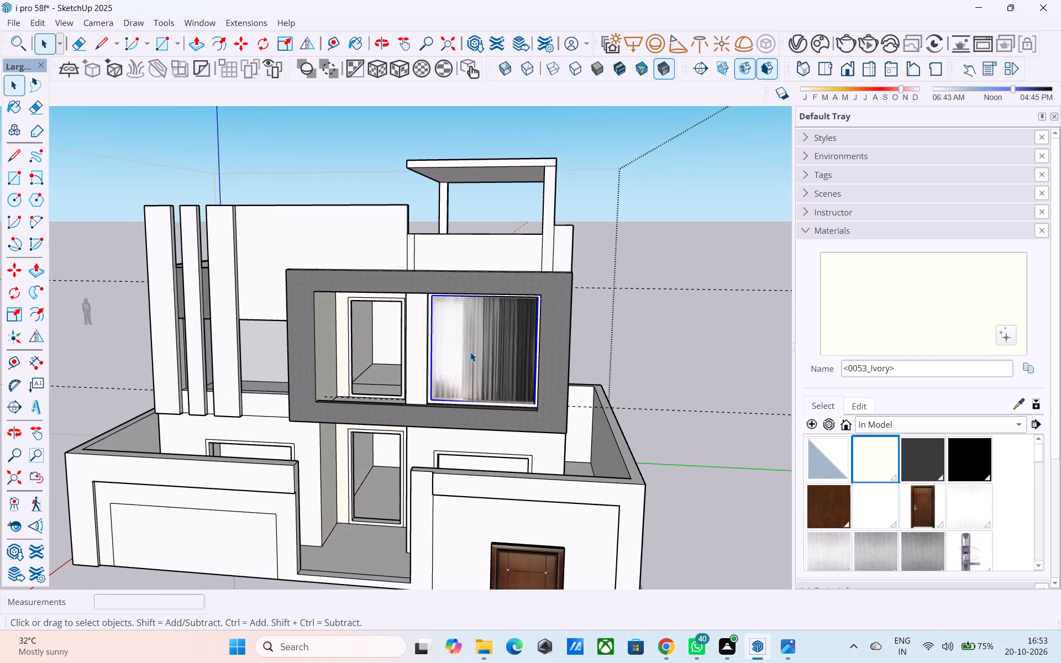
scroll(469, 346, down, 6)
key(m)
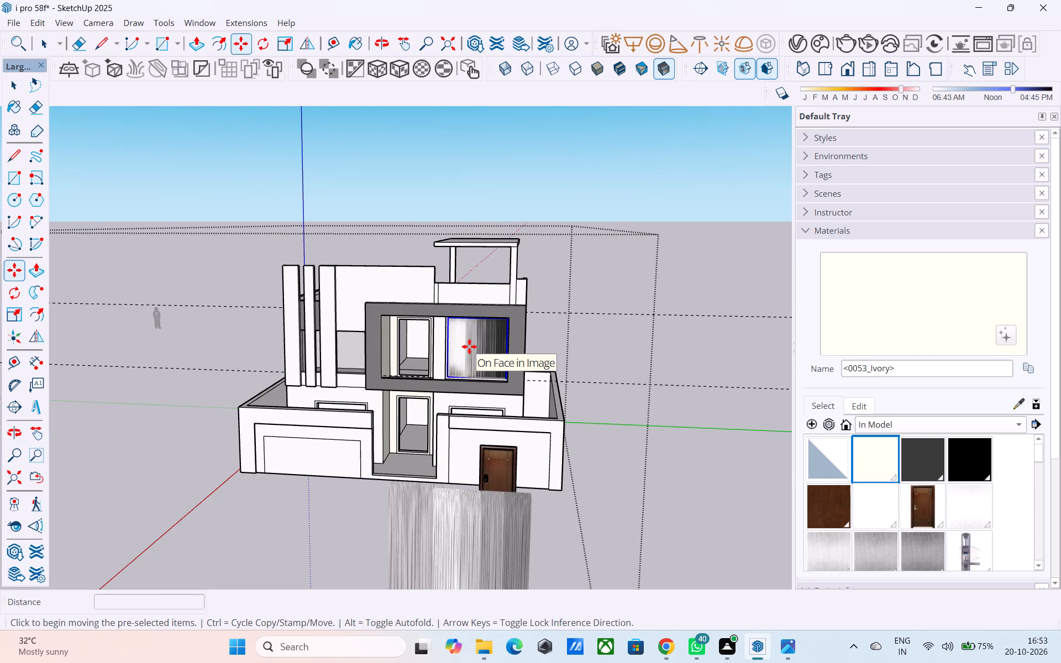
click(450, 318)
scroll(352, 377, up, 9)
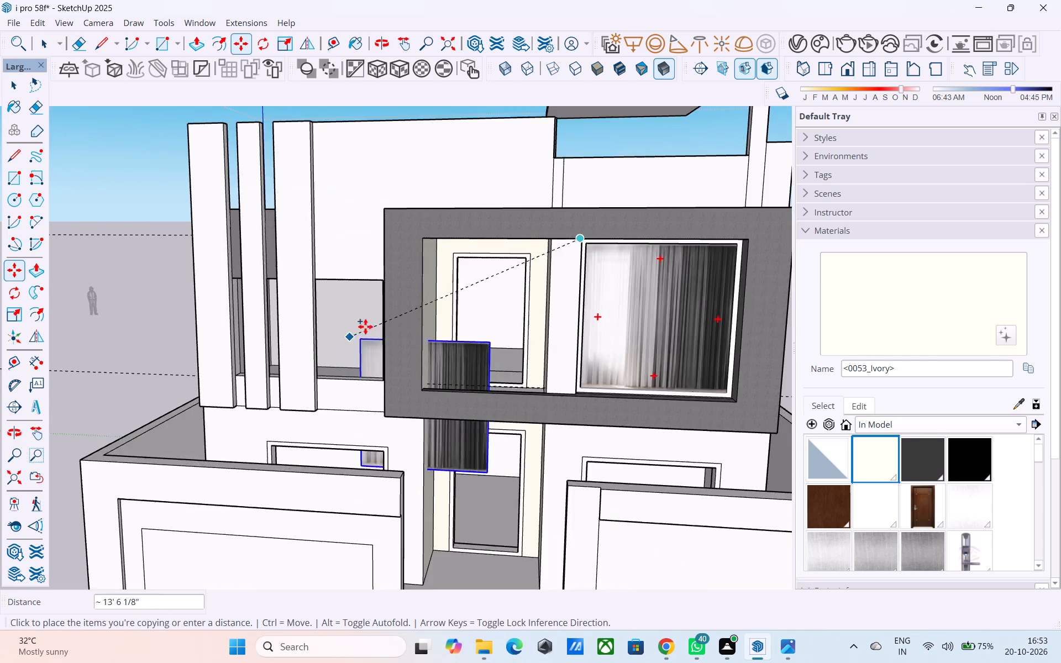
scroll(365, 327, up, 16)
scroll(332, 308, down, 4)
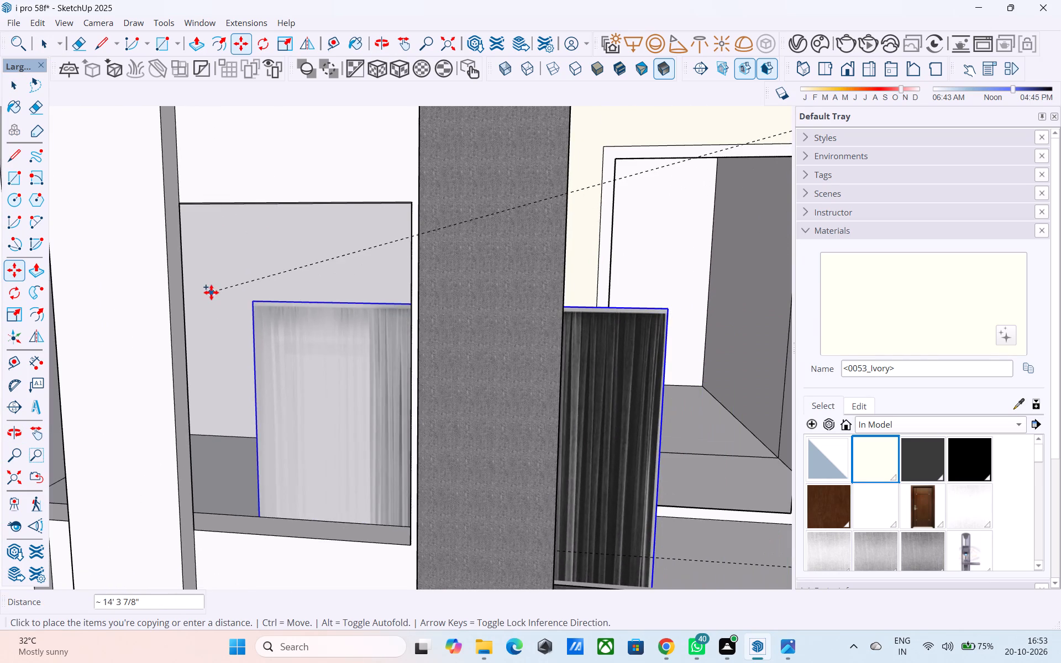
scroll(209, 288, down, 2)
middle_drag(212, 292, 629, 288)
scroll(354, 261, up, 9)
middle_drag(418, 229, 413, 231)
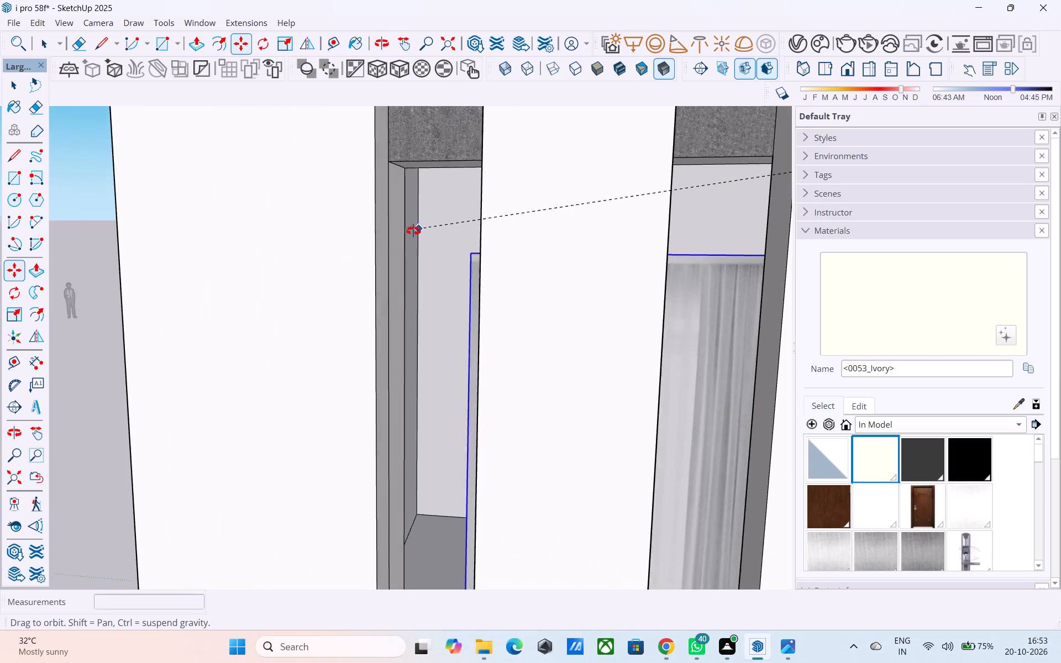
middle_drag(413, 231, 387, 235)
scroll(416, 174, up, 4)
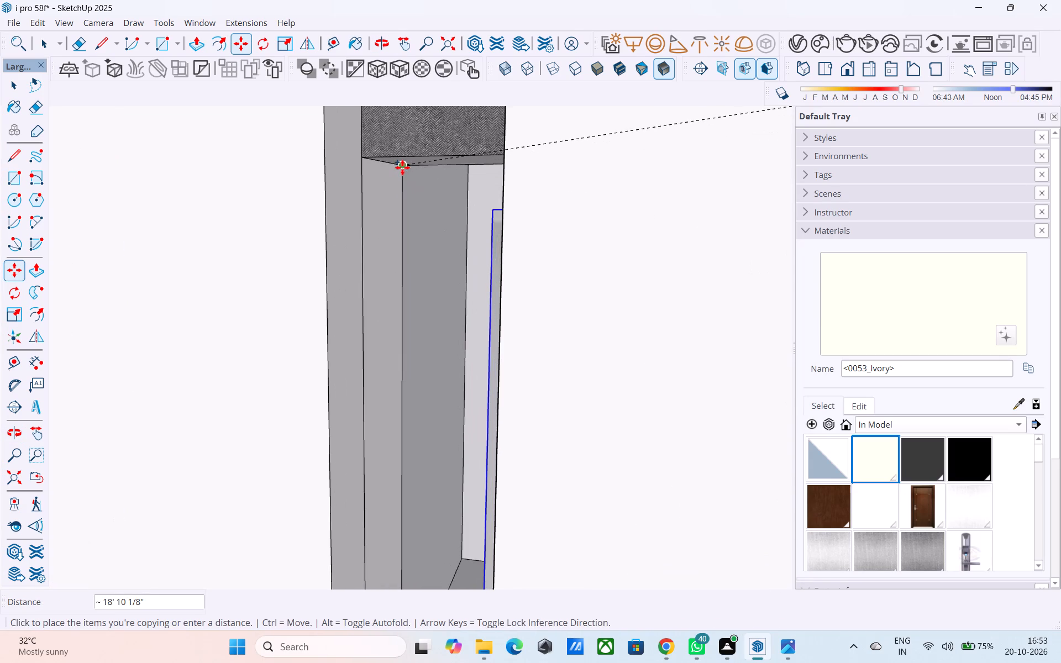
click(402, 166)
Move the copied curtain by its upper corner onto the outer upper corner of the opening behind the fins.
click(495, 209)
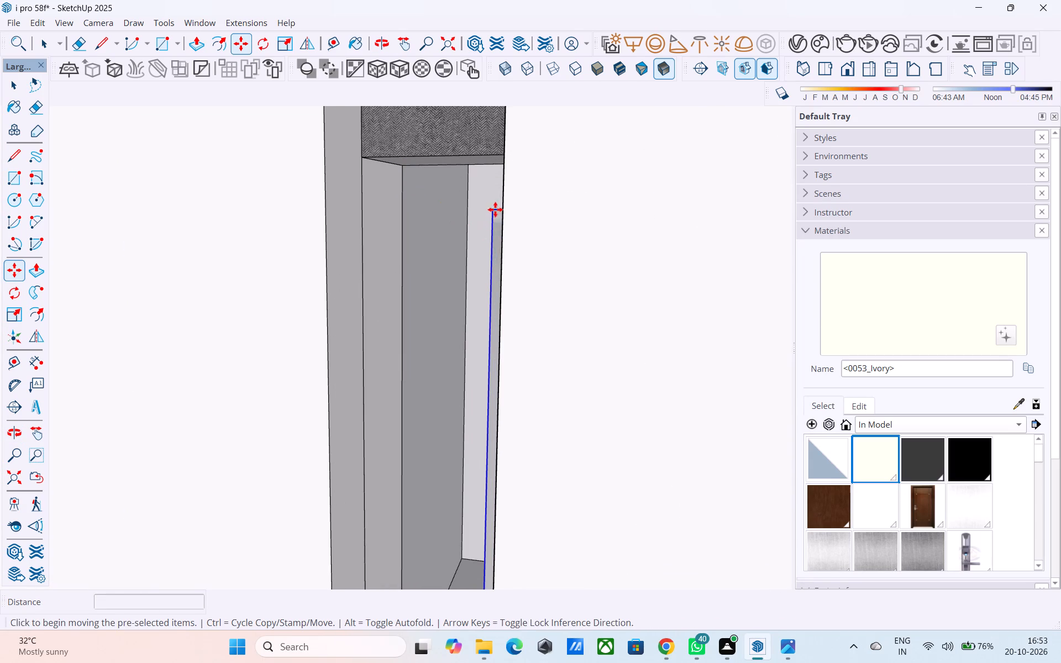
click(366, 157)
scroll(350, 143, down, 17)
scroll(363, 194, down, 4)
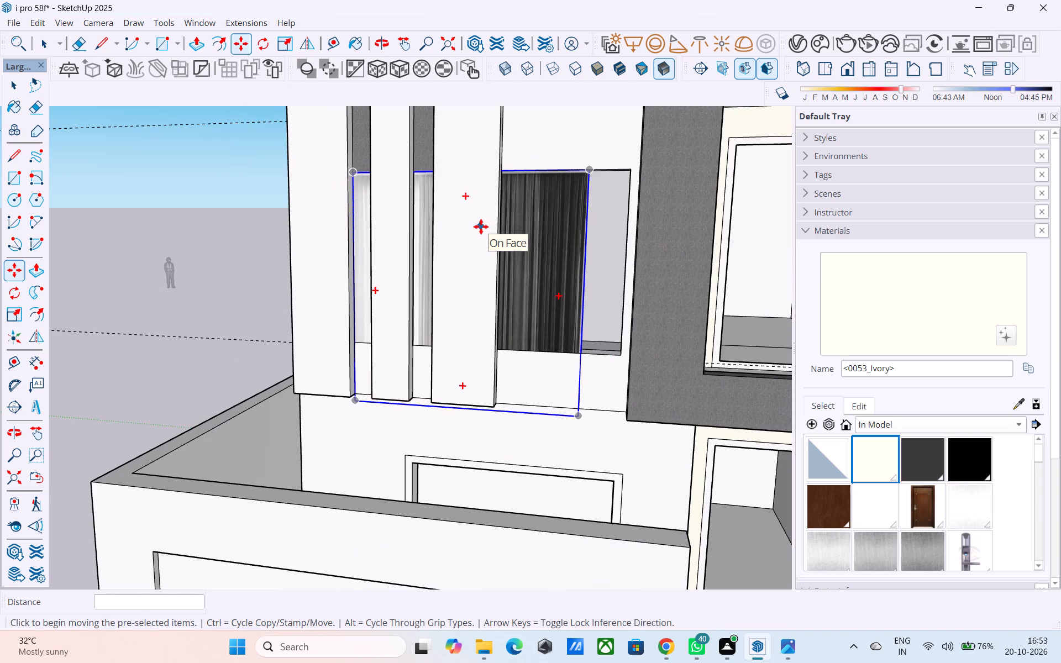
Shorten the copied curtain along the green axis from its bottom edge so it ends at the opening's sill.
key(s)
click(463, 406)
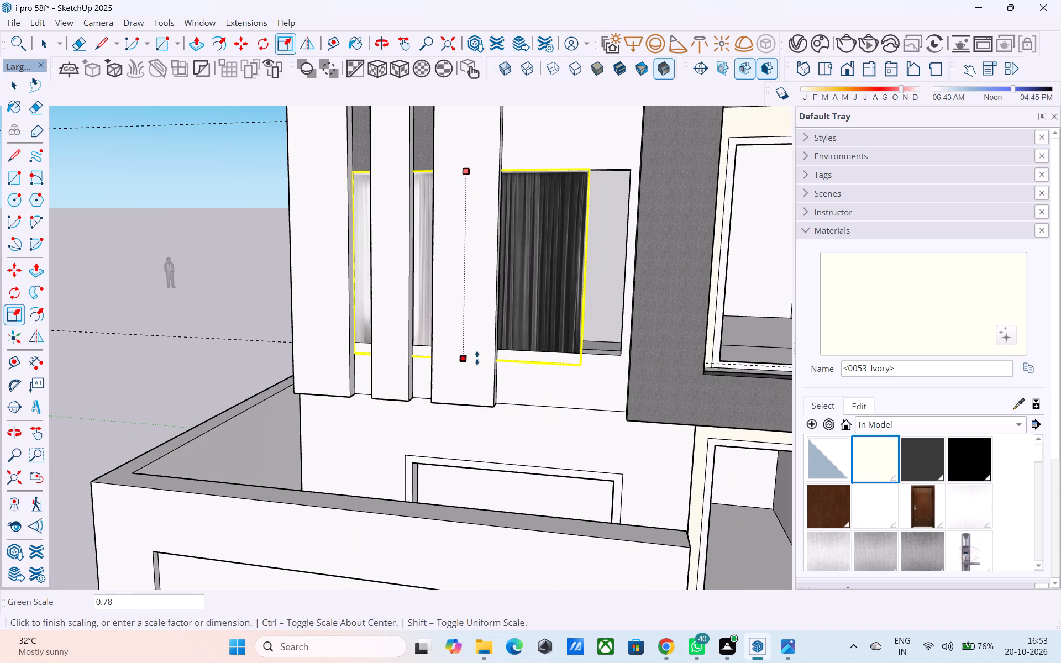
click(476, 350)
Widen the copied curtain along the red axis so it reaches the opening's far side beside the dark projecting frame.
scroll(600, 265, up, 3)
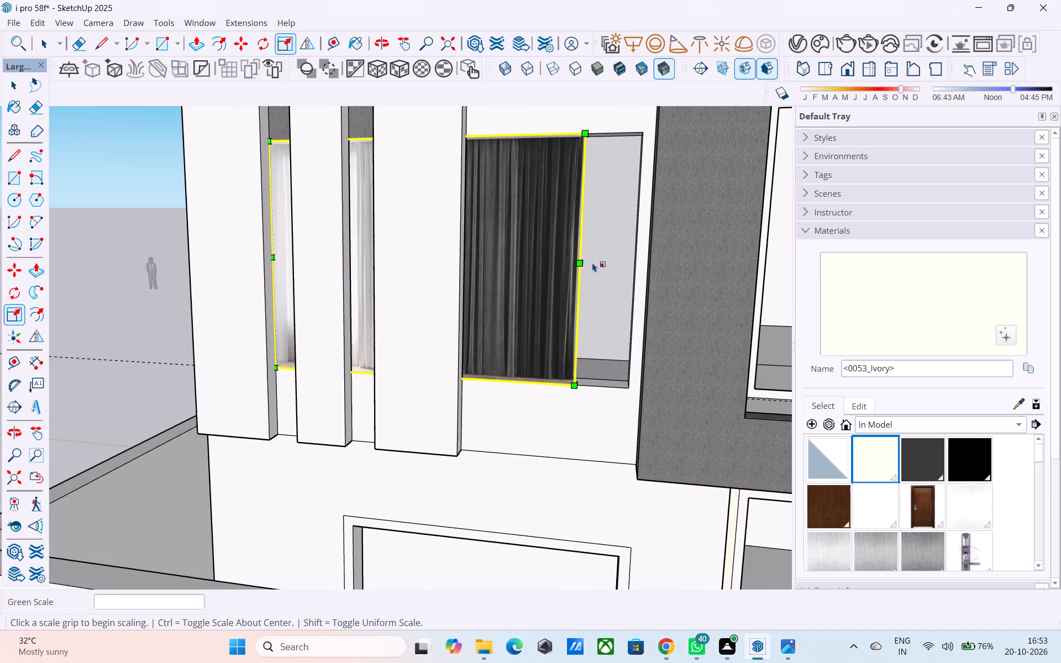
middle_drag(591, 261, 743, 297)
scroll(657, 275, up, 1)
scroll(571, 255, up, 4)
click(586, 240)
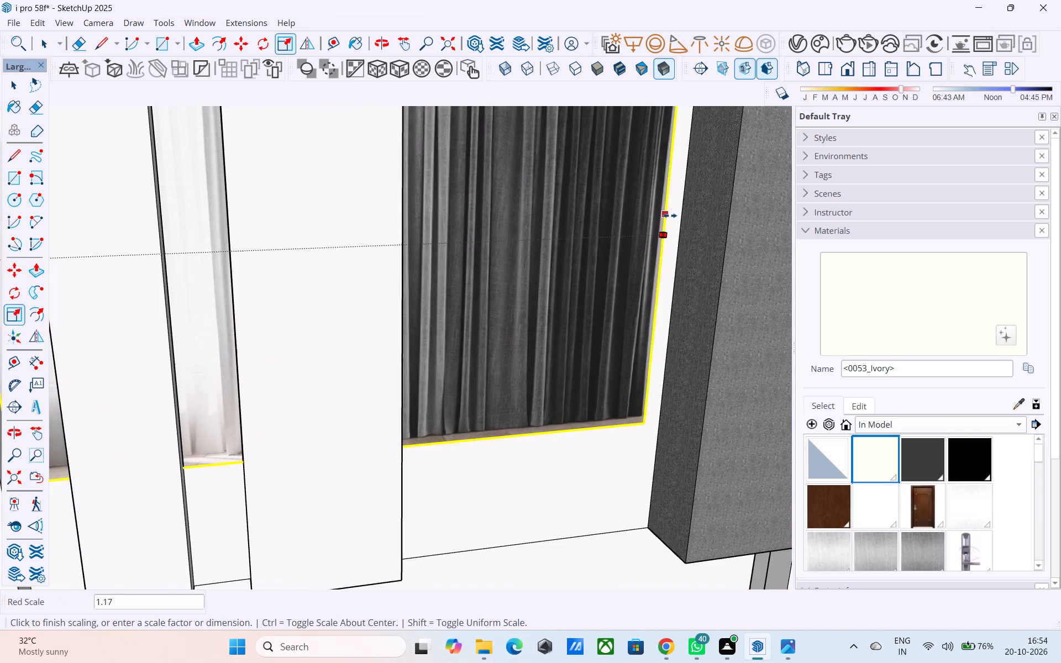
click(676, 213)
scroll(676, 214, down, 5)
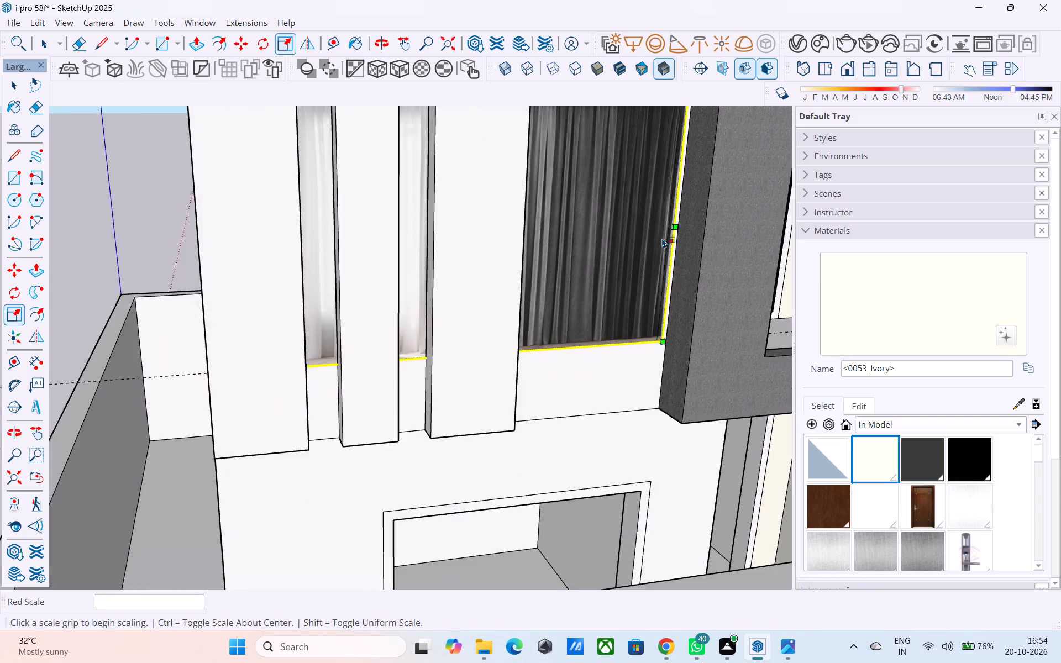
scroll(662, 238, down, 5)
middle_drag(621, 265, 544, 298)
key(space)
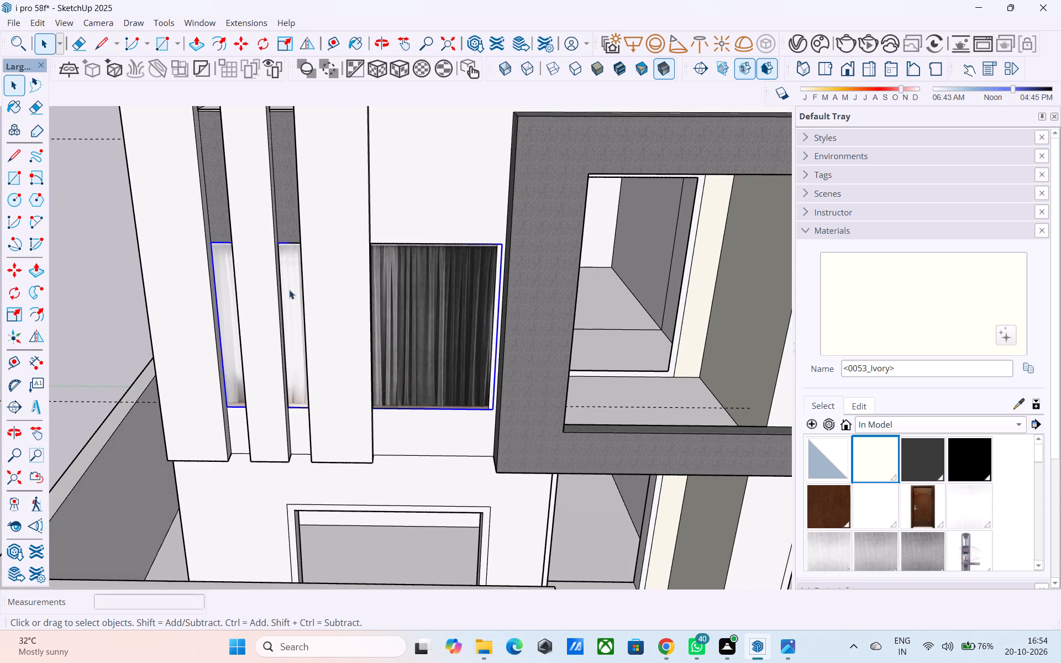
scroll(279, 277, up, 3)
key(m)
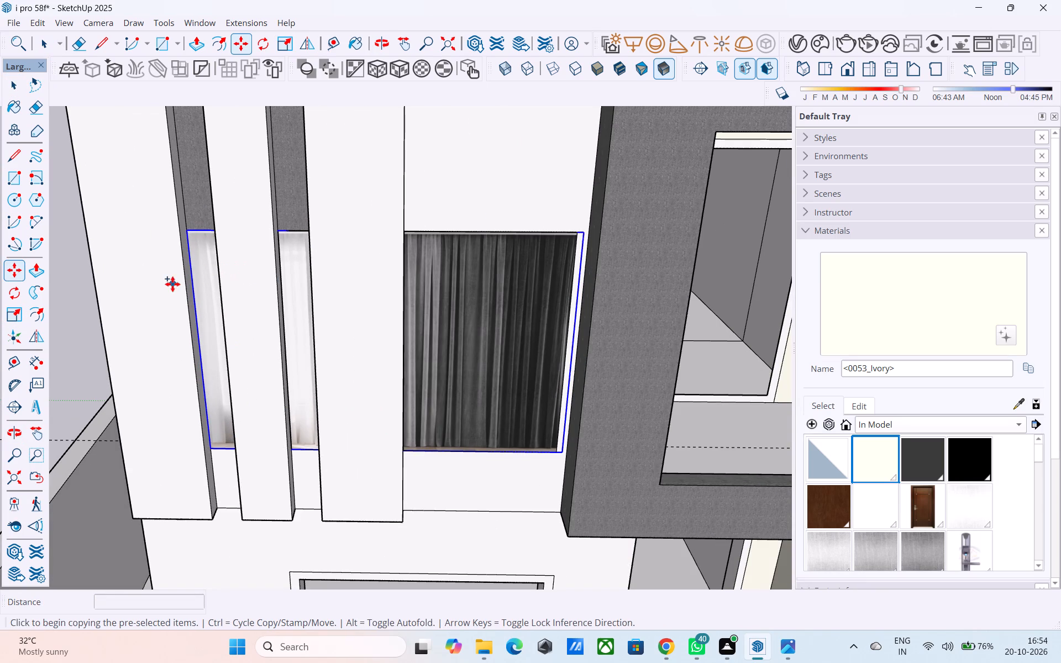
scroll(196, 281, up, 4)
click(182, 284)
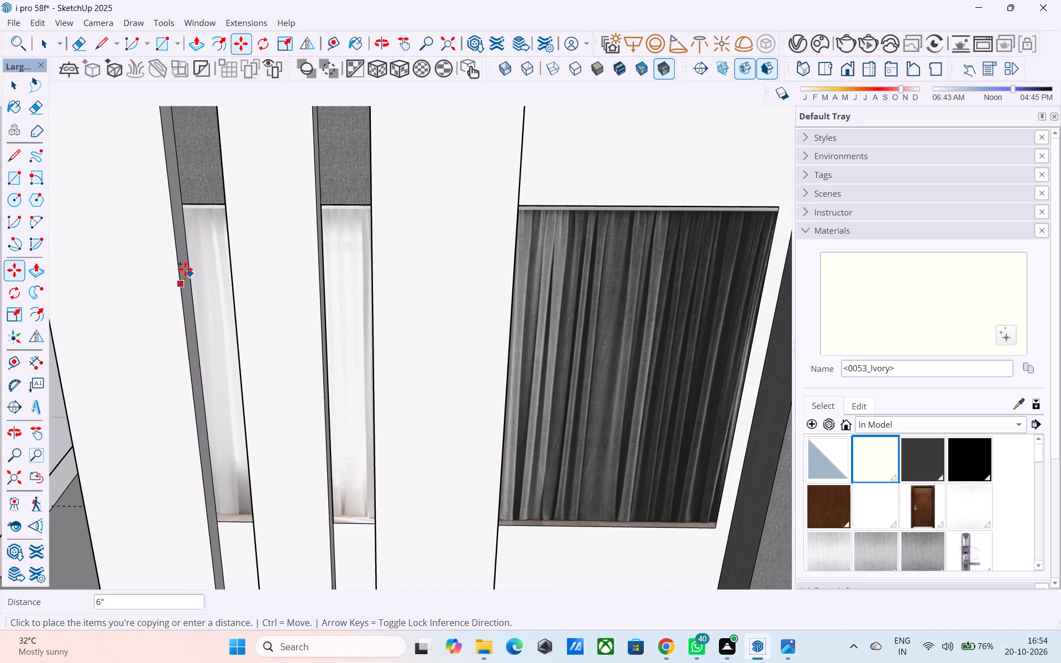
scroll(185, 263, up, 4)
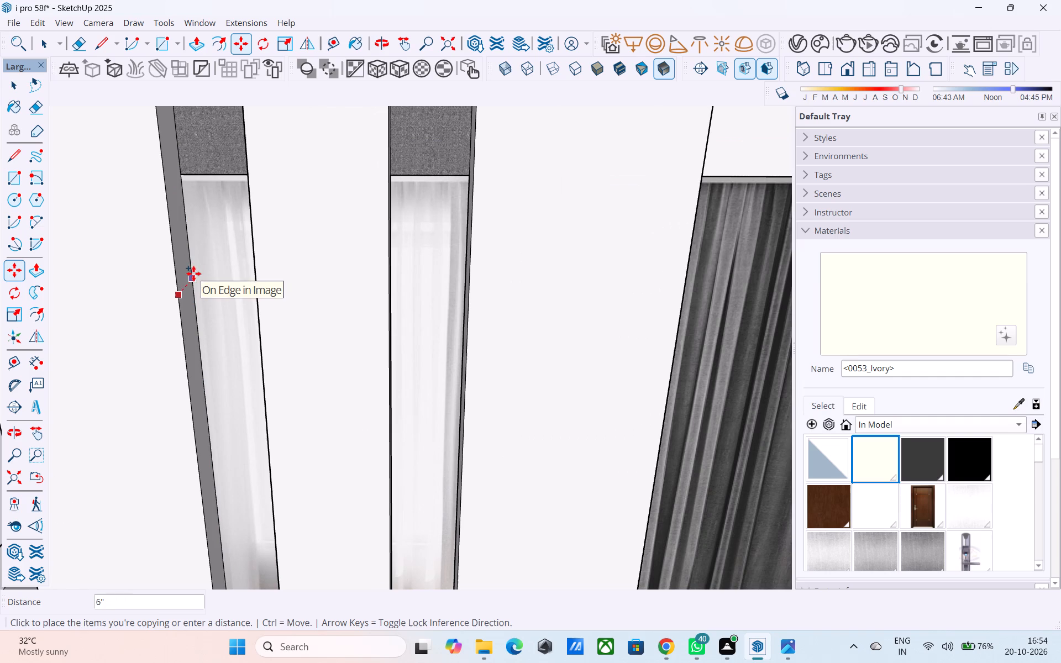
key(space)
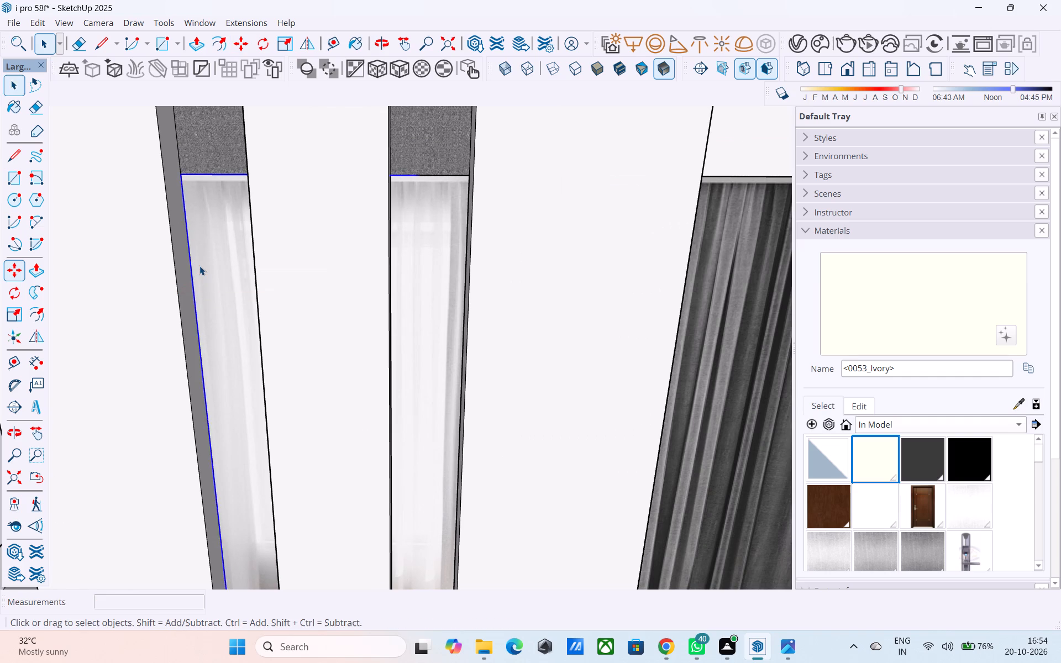
Move the copied curtain 6" inward, into the depth of the opening behind the fins.
scroll(199, 264, down, 6)
key(m)
scroll(190, 283, up, 3)
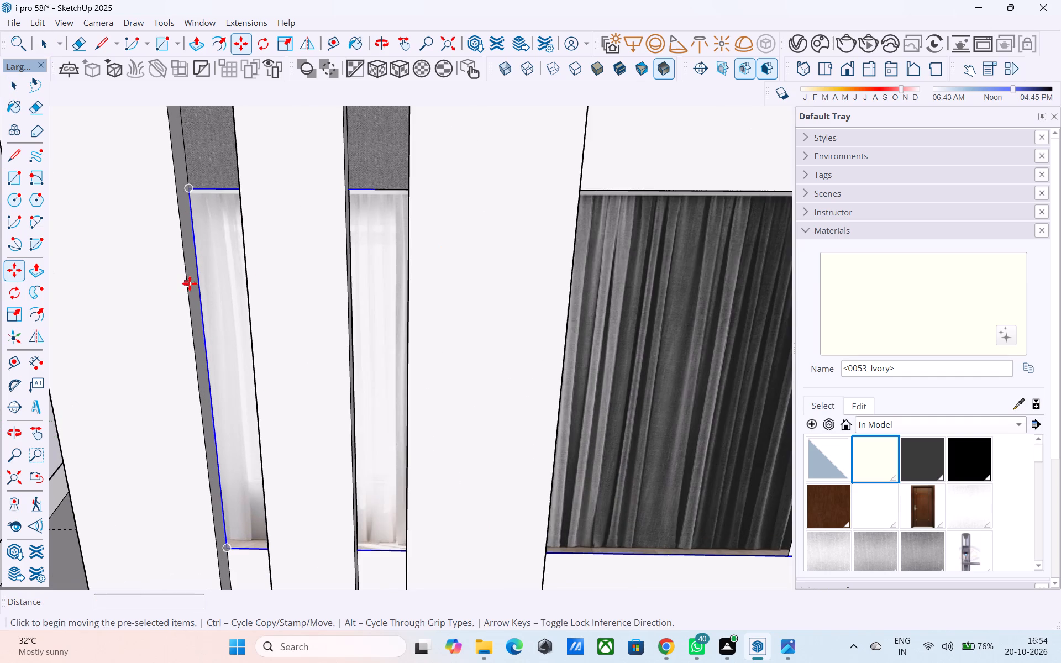
click(190, 283)
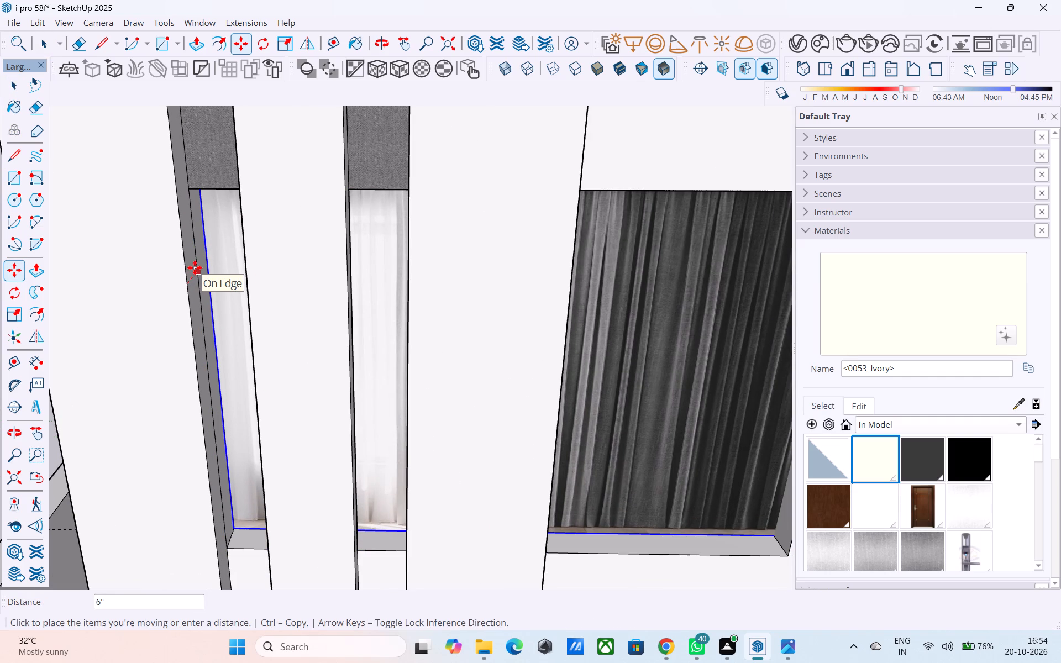
scroll(195, 267, up, 3)
click(194, 267)
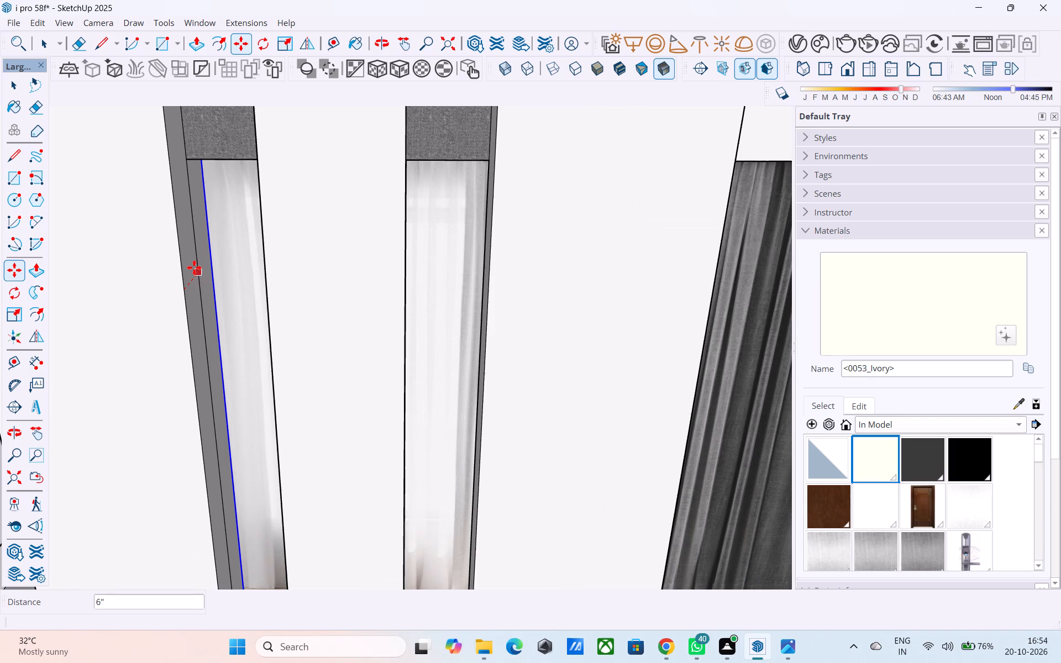
scroll(193, 262, up, 1)
scroll(193, 259, down, 7)
scroll(188, 254, up, 1)
scroll(188, 254, down, 8)
key(space)
scroll(191, 260, down, 11)
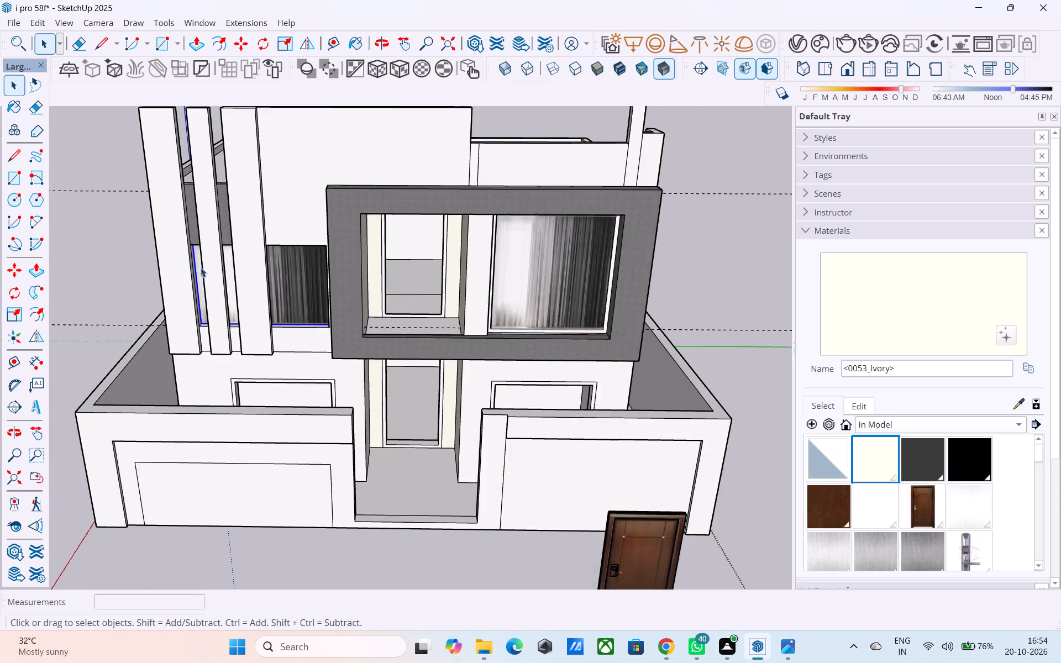
Draw a rectangle across the outermost gap between the fins, covering the curtained opening from its top corner to its sill.
scroll(201, 267, down, 4)
middle_drag(222, 278, 253, 232)
shift+middle_drag(254, 232, 298, 247)
scroll(298, 249, down, 4)
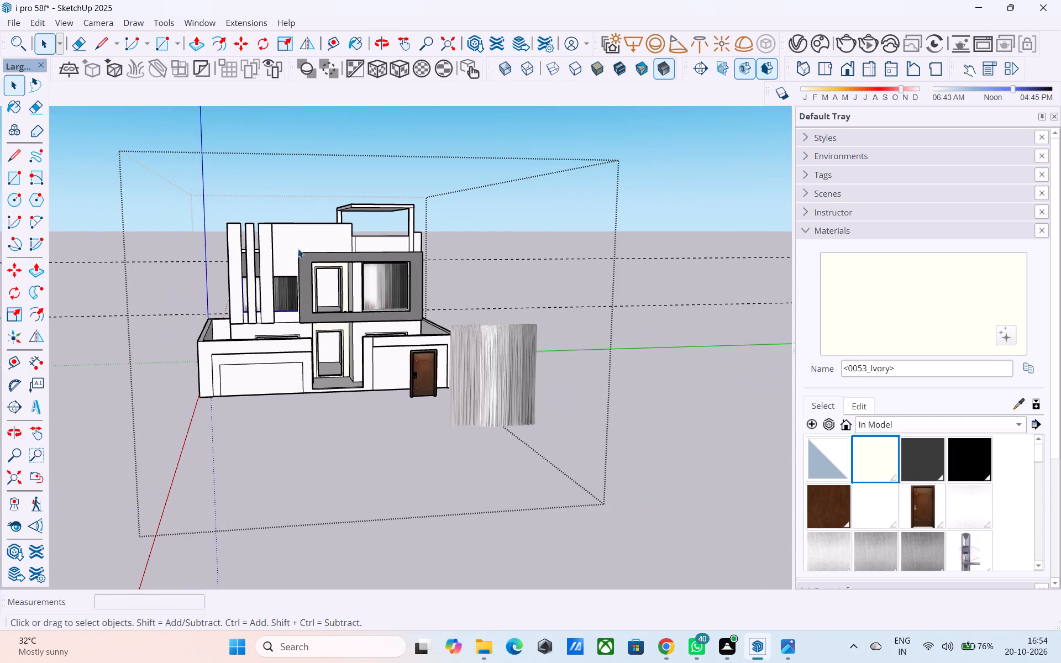
scroll(299, 265, down, 1)
middle_drag(300, 265, 255, 281)
scroll(256, 282, up, 17)
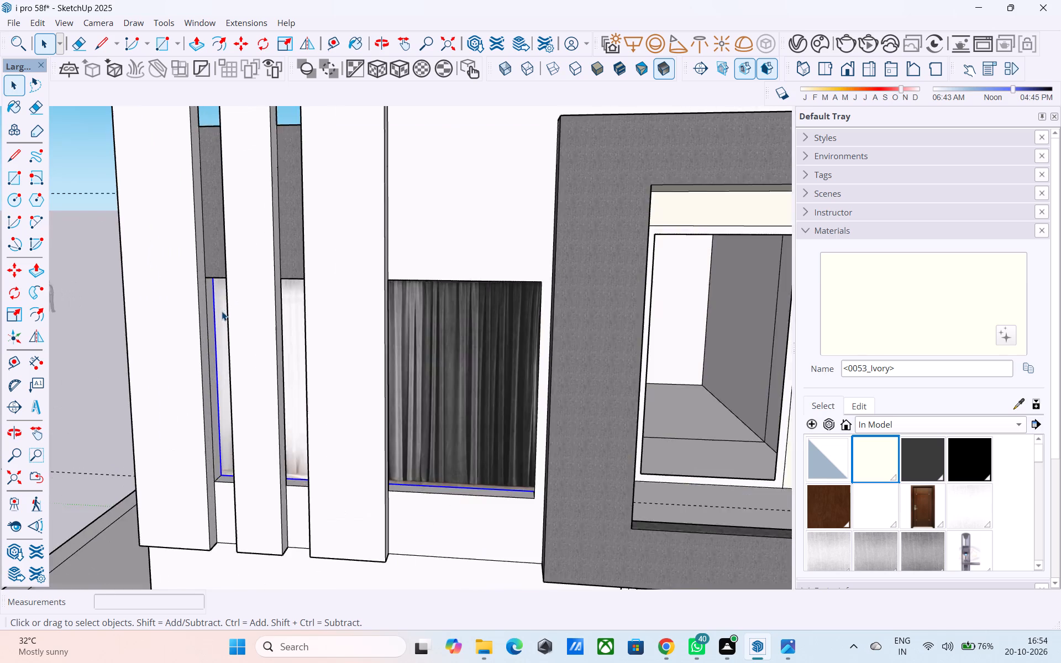
scroll(222, 311, up, 8)
middle_drag(204, 288, 353, 295)
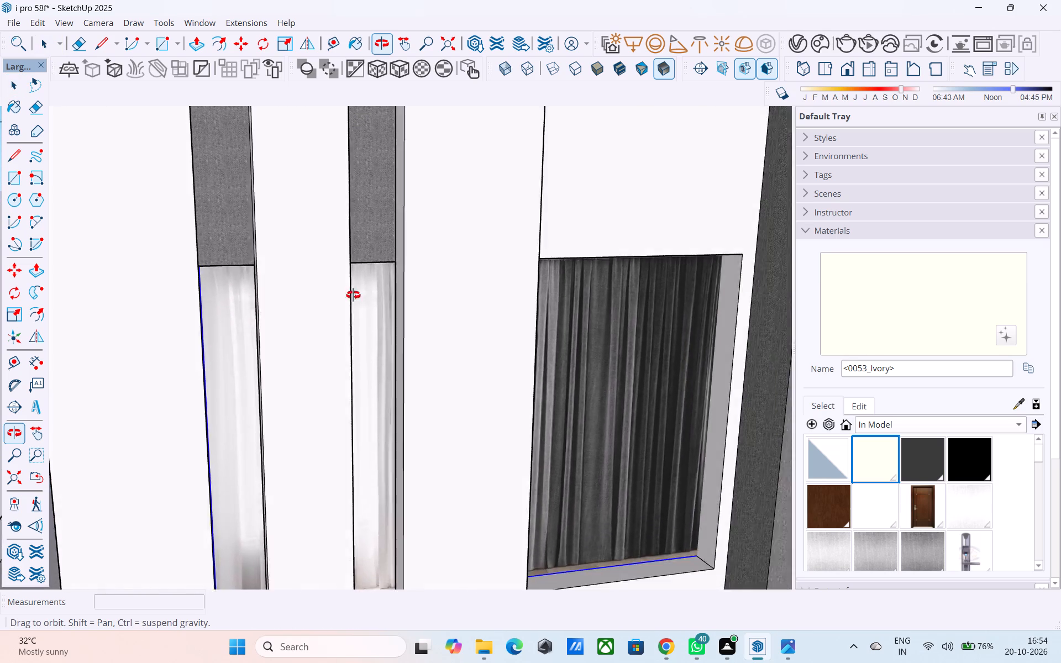
middle_drag(353, 295, 422, 325)
scroll(358, 299, up, 9)
middle_drag(250, 275, 141, 282)
middle_drag(140, 282, 255, 246)
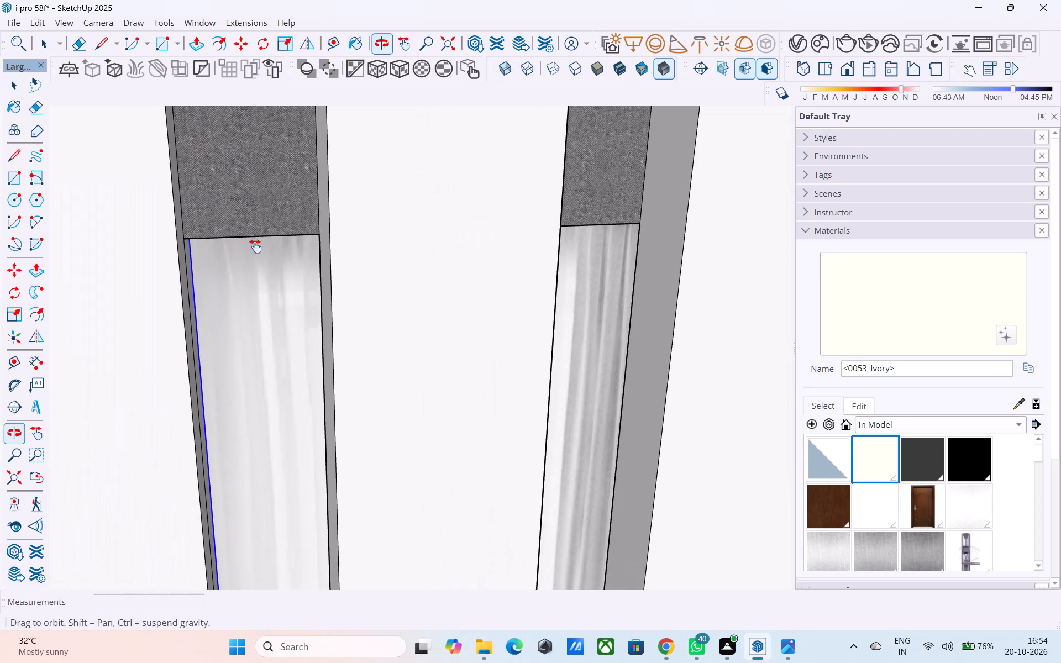
middle_drag(255, 246, 237, 248)
key(r)
click(185, 233)
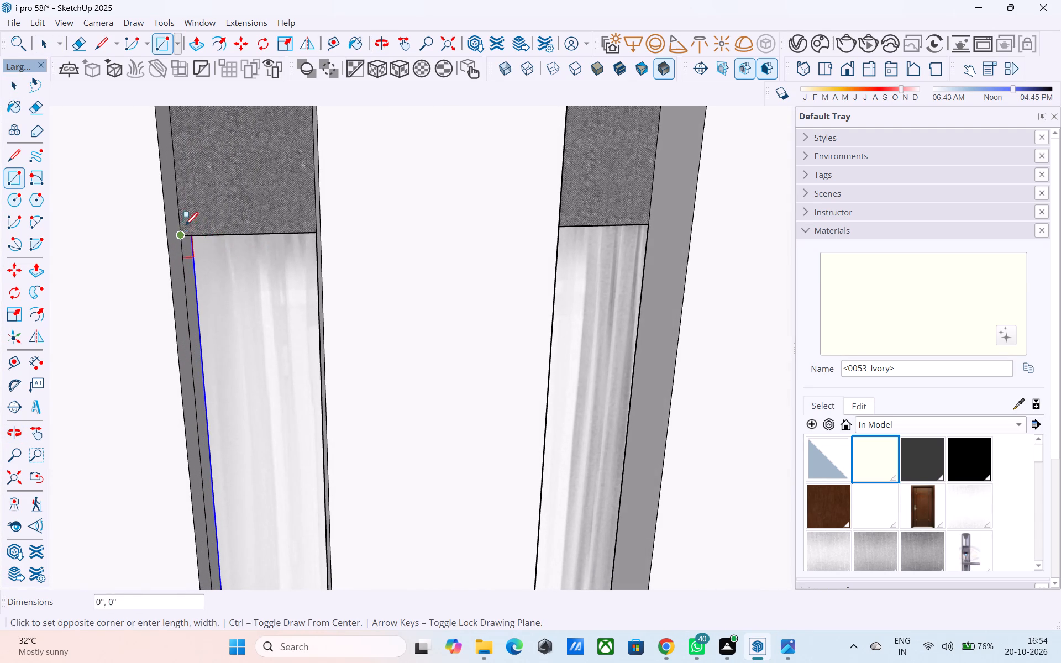
scroll(190, 214, down, 11)
middle_drag(202, 503, 351, 408)
scroll(345, 418, up, 4)
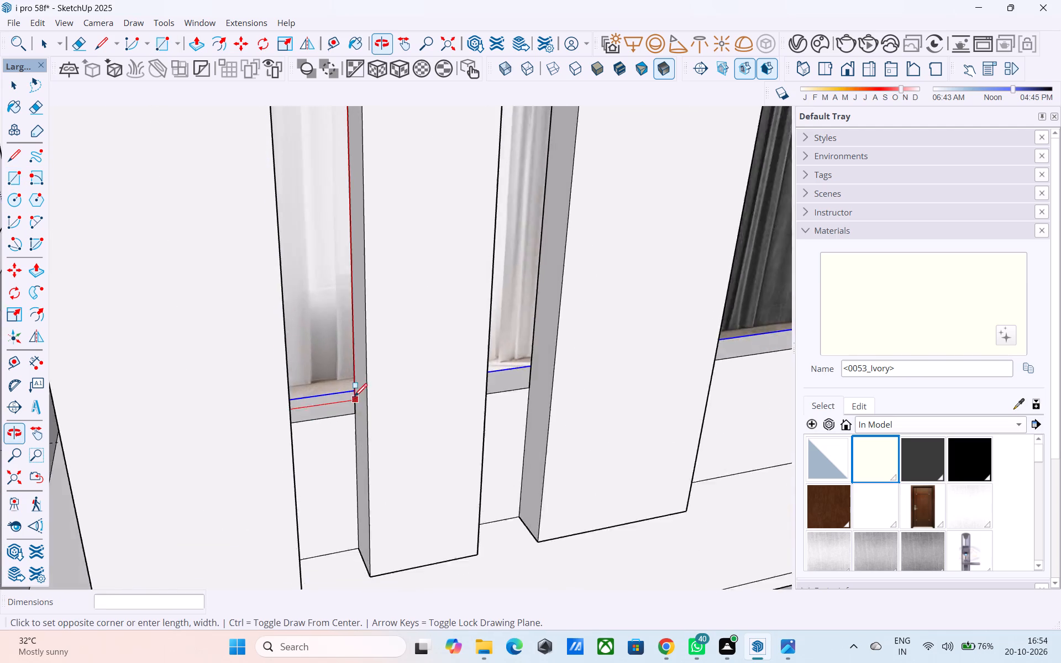
scroll(354, 398, up, 10)
click(355, 445)
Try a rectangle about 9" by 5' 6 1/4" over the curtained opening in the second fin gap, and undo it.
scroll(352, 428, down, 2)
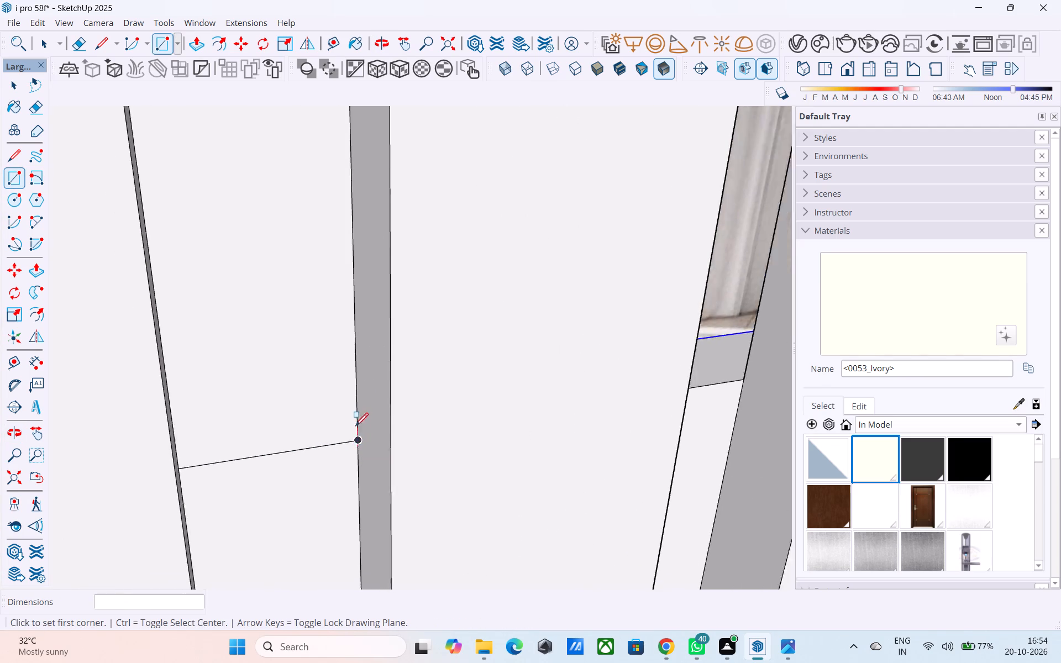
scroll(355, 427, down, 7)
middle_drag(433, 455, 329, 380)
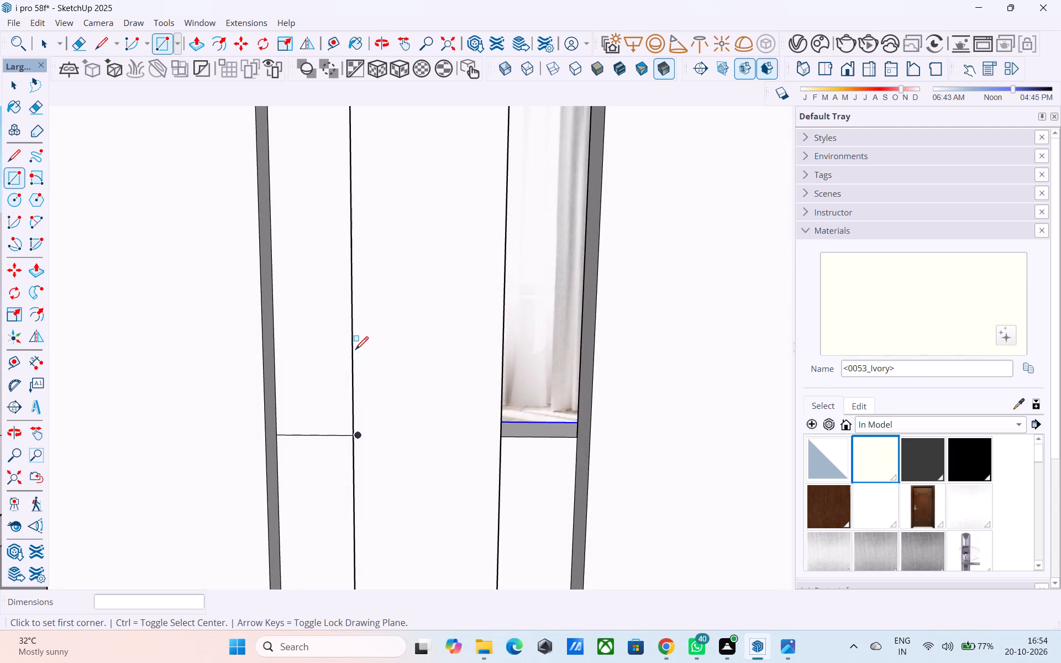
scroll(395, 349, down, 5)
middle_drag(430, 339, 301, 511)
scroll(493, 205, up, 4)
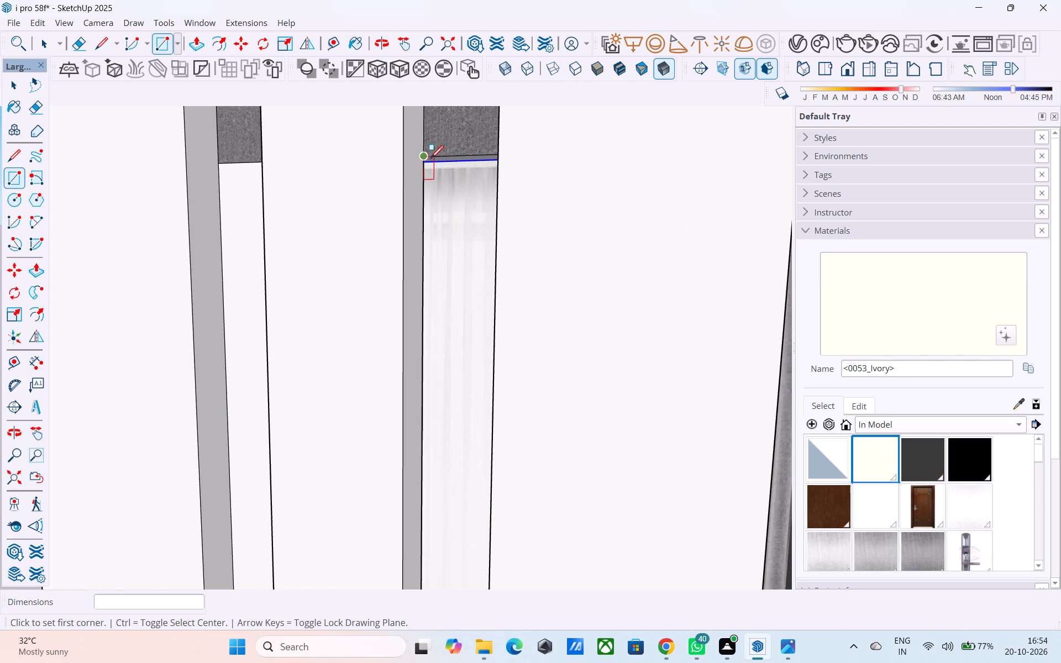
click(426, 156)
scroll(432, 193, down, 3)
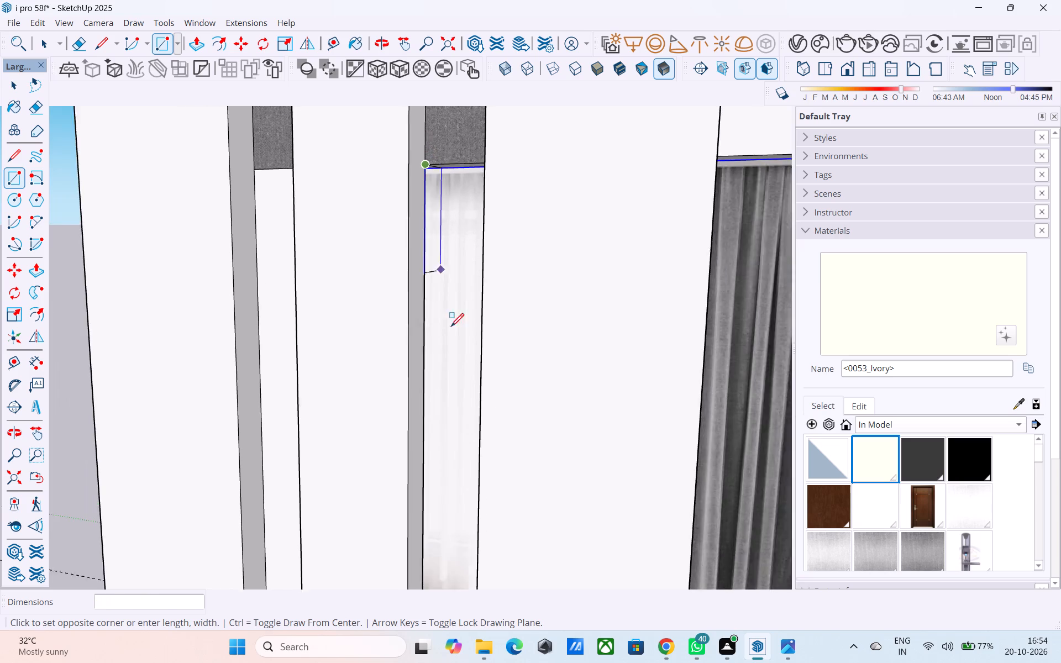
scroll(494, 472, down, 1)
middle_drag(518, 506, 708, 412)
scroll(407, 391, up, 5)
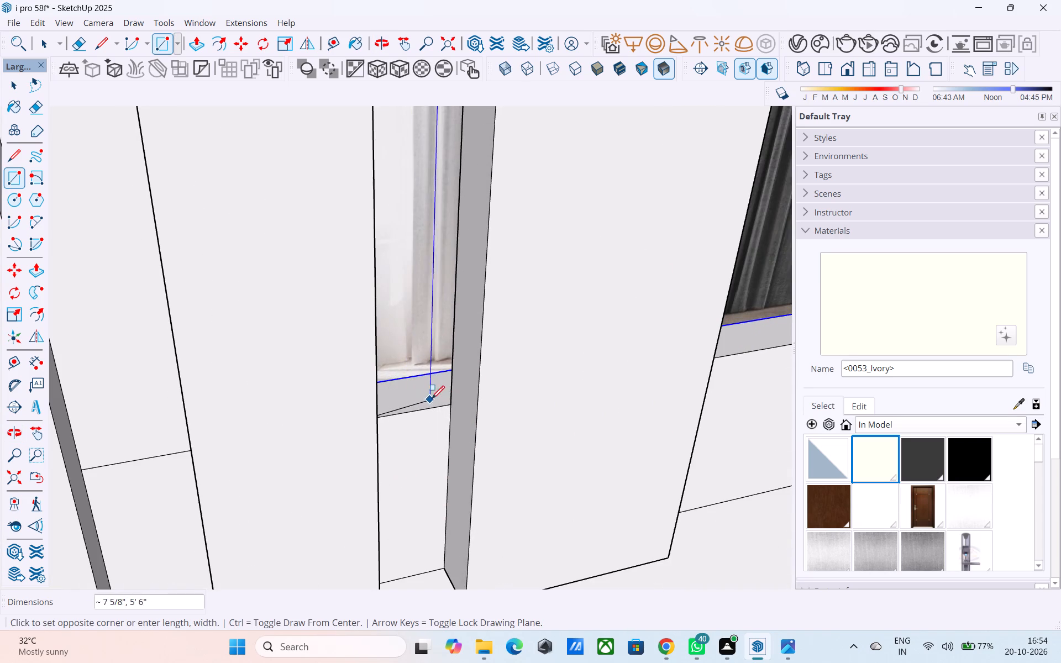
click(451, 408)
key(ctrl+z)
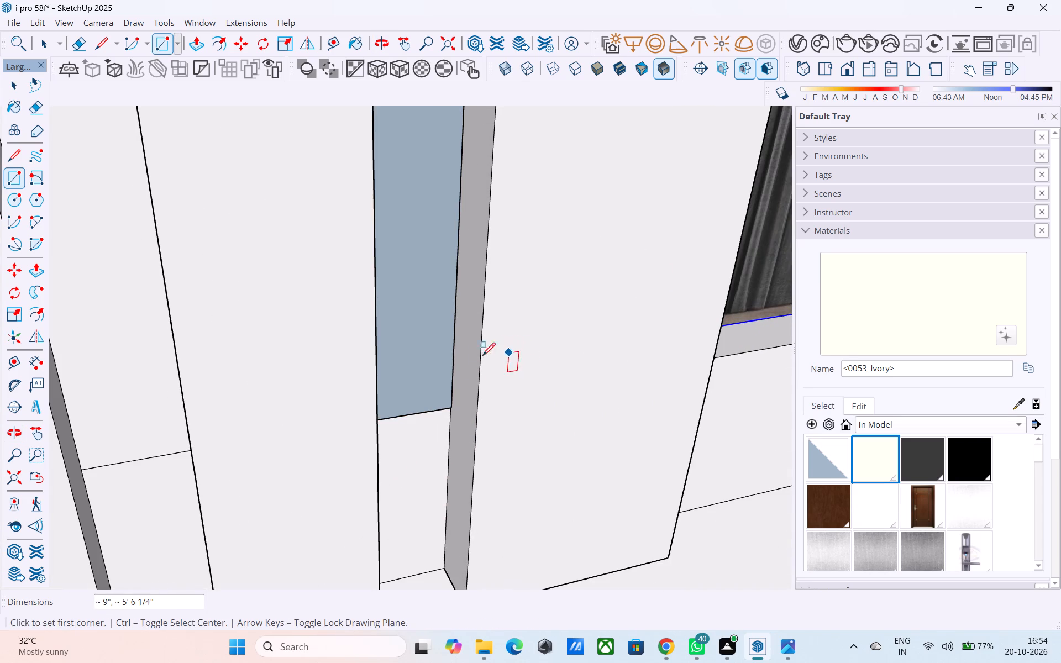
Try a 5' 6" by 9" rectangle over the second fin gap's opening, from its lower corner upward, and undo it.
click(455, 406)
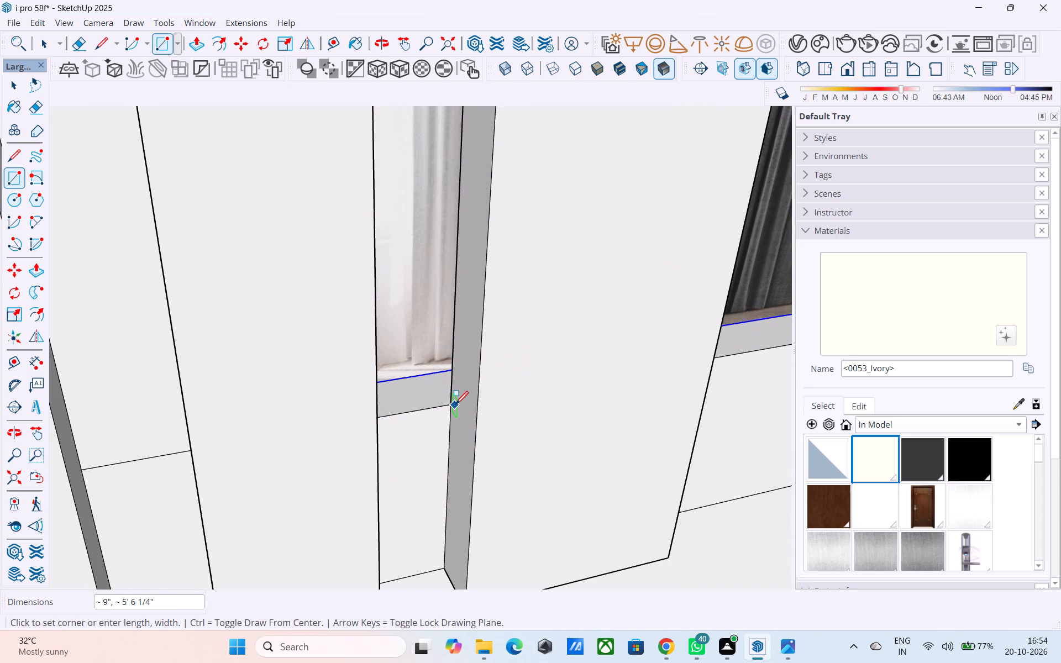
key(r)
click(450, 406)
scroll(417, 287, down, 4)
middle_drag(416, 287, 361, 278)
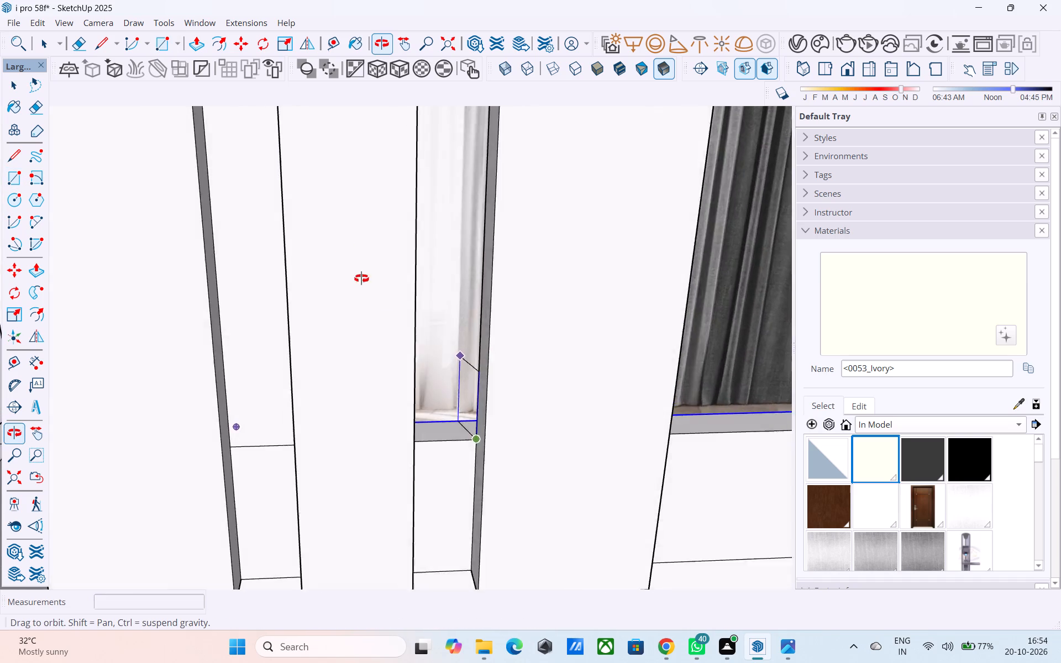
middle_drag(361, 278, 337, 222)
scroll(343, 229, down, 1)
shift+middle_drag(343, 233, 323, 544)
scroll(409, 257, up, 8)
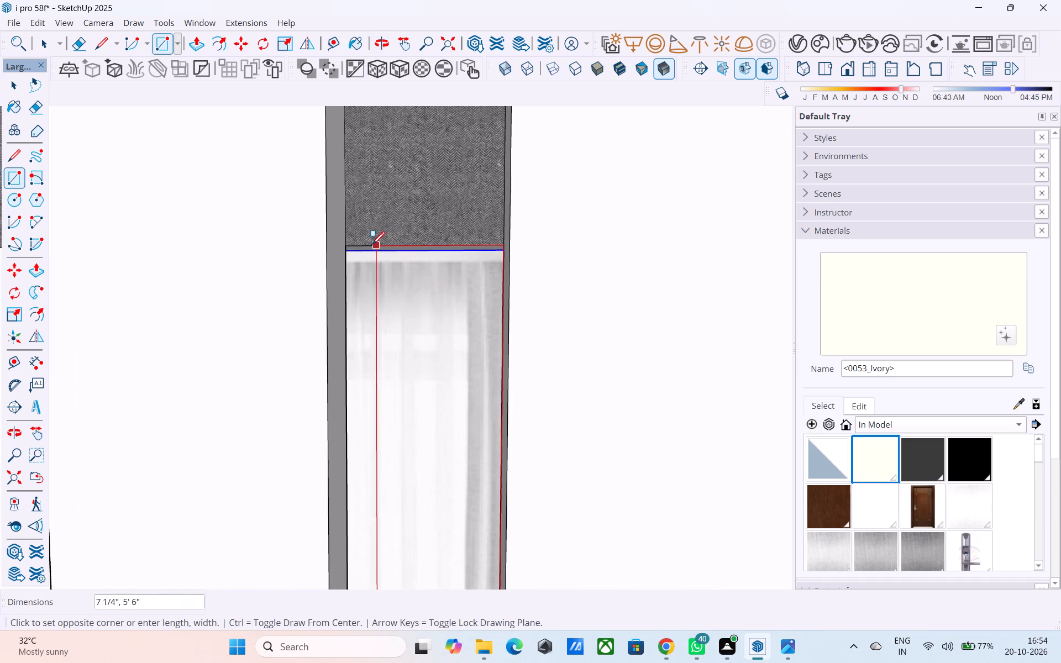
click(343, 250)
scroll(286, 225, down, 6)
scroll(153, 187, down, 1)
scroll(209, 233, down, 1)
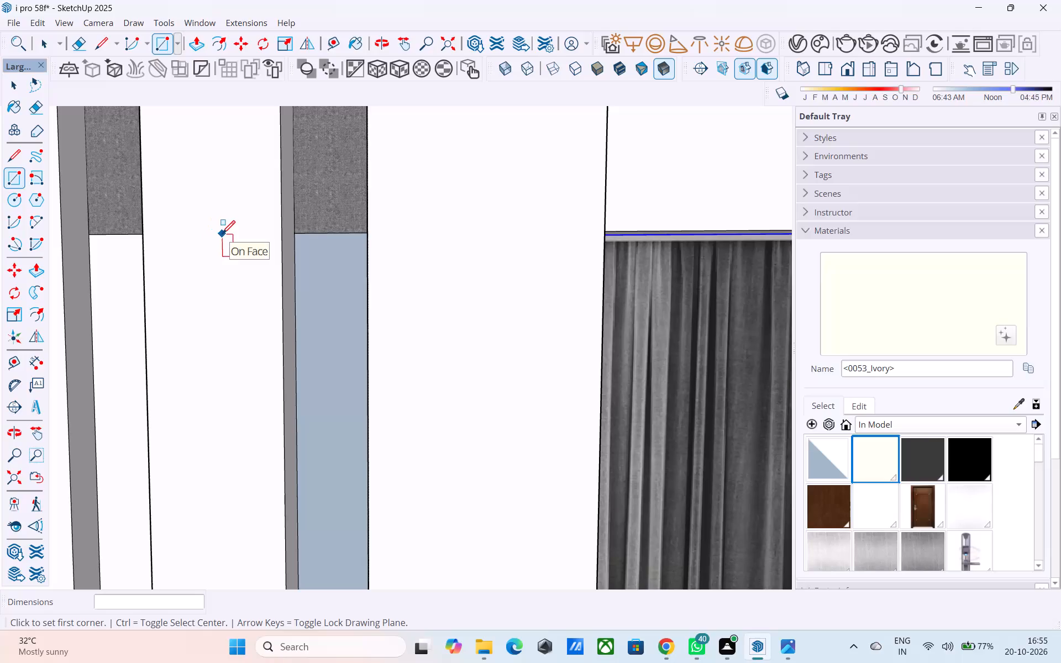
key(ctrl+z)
Draw a rectangle over the second fin gap's opening, from its upper corner to the opposite corner at the sill.
click(297, 236)
scroll(318, 301, down, 2)
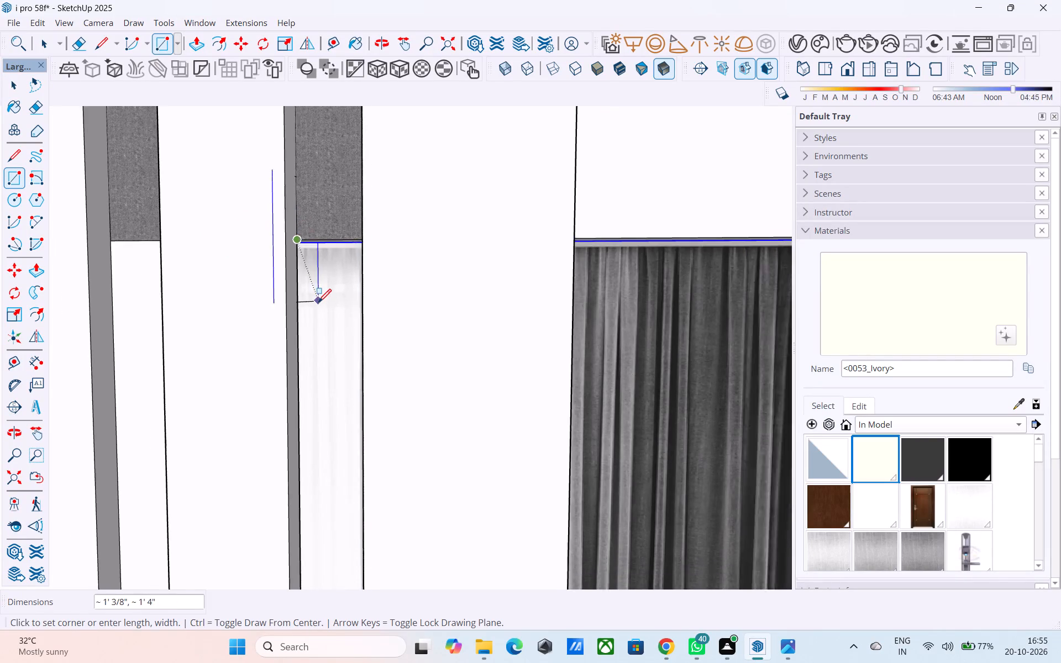
scroll(318, 303, down, 1)
middle_drag(319, 307, 490, 328)
scroll(413, 454, up, 5)
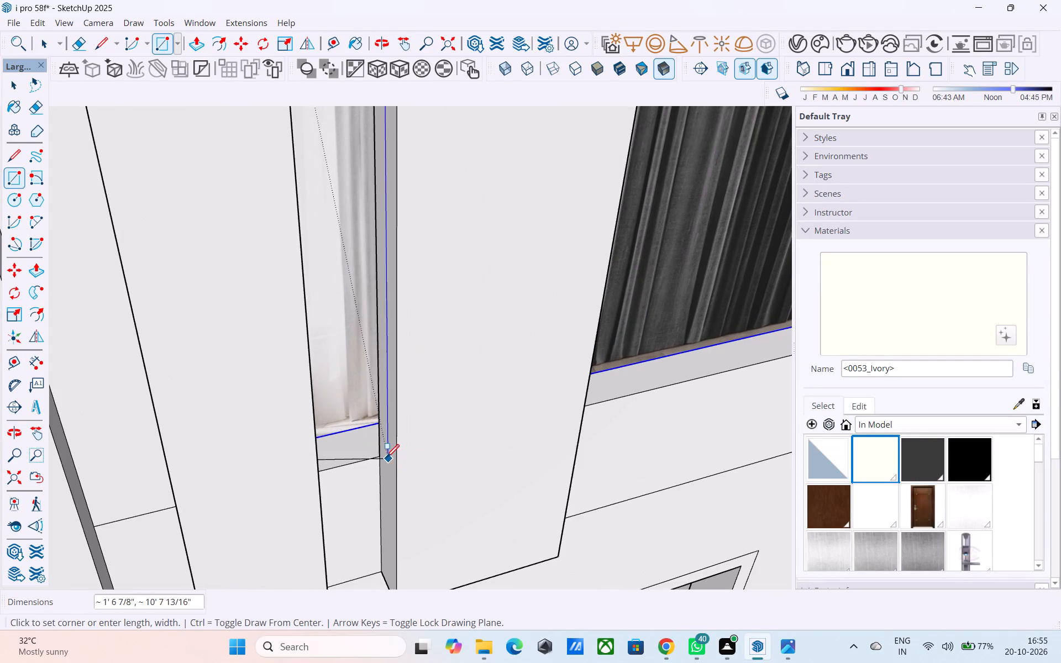
click(381, 456)
Draw a rectangle over the wide curtained opening between the last fin and the dark projecting frame.
shift+middle_drag(521, 357, 266, 392)
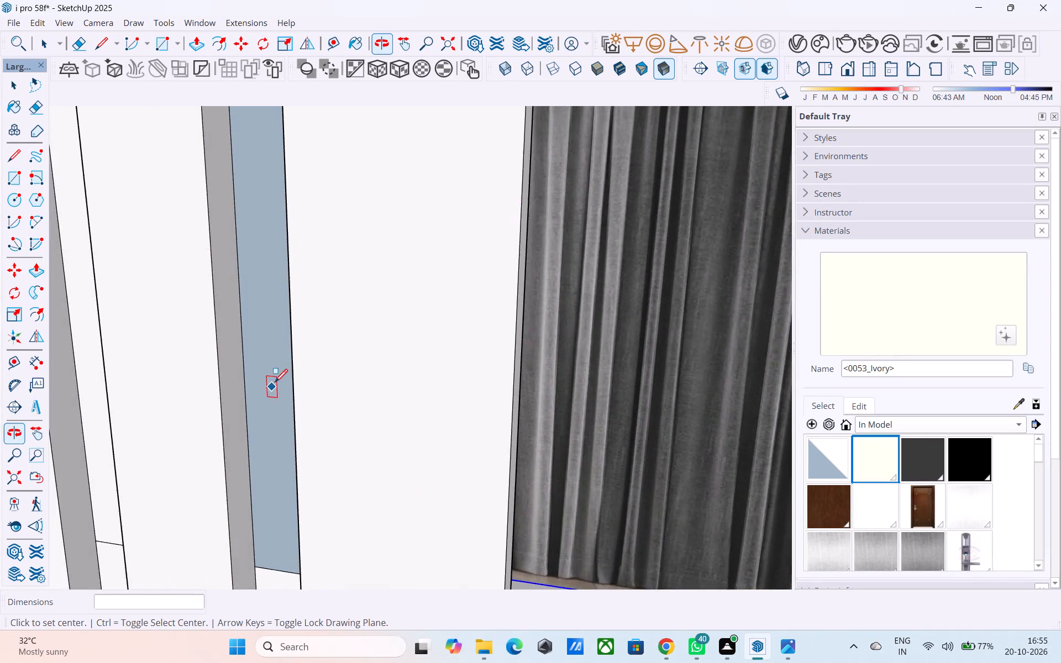
scroll(275, 383, down, 5)
shift+middle_drag(426, 347, 417, 423)
click(416, 253)
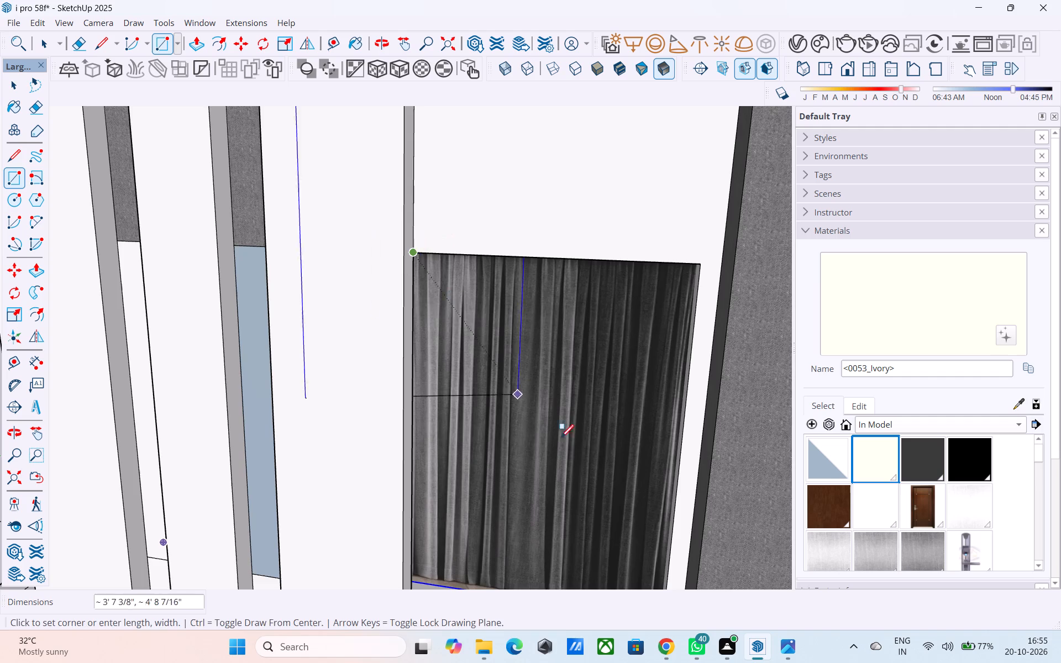
shift+middle_drag(581, 459, 663, 349)
scroll(640, 416, up, 3)
click(622, 411)
Reverse the blue face of the rectangle in the second fin gap so its front side faces outward.
scroll(620, 409, down, 3)
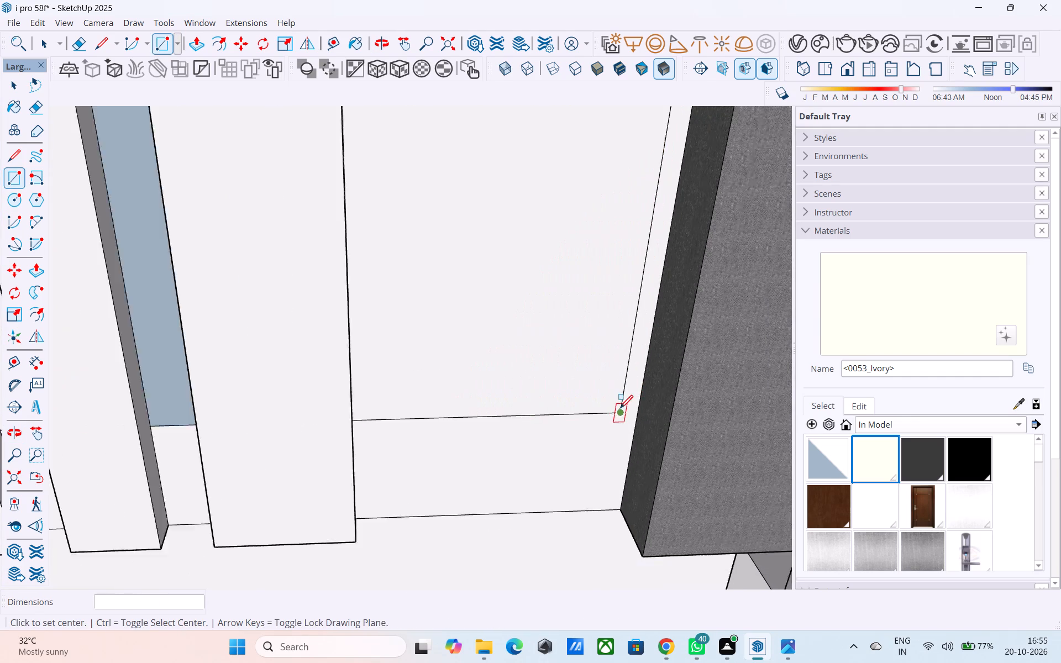
scroll(620, 409, down, 3)
key(space)
click(327, 280)
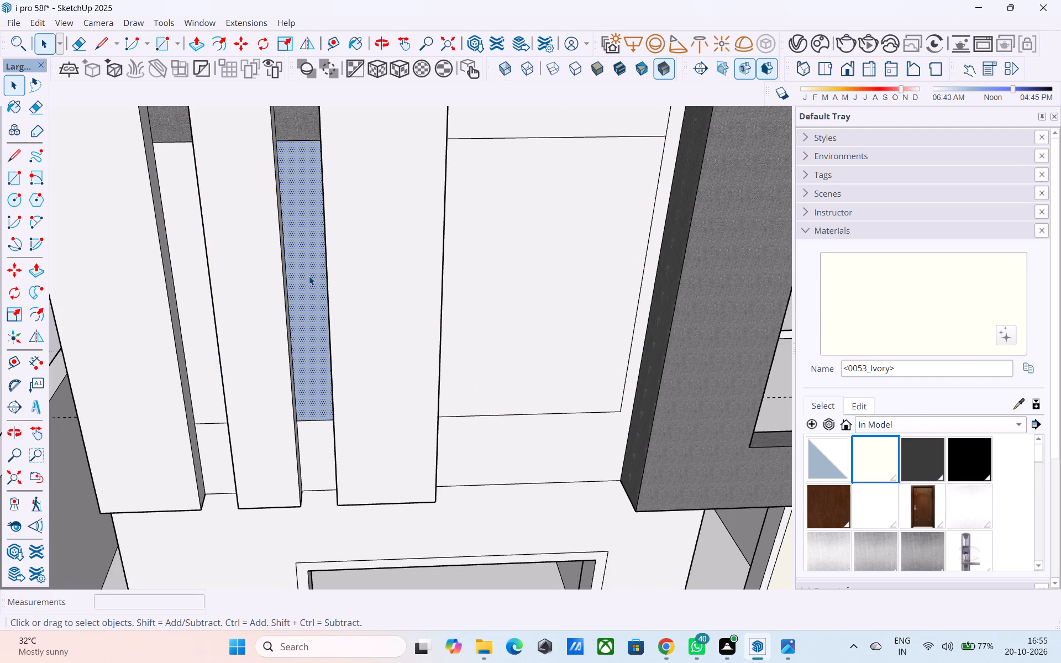
right_drag(308, 274, 298, 276)
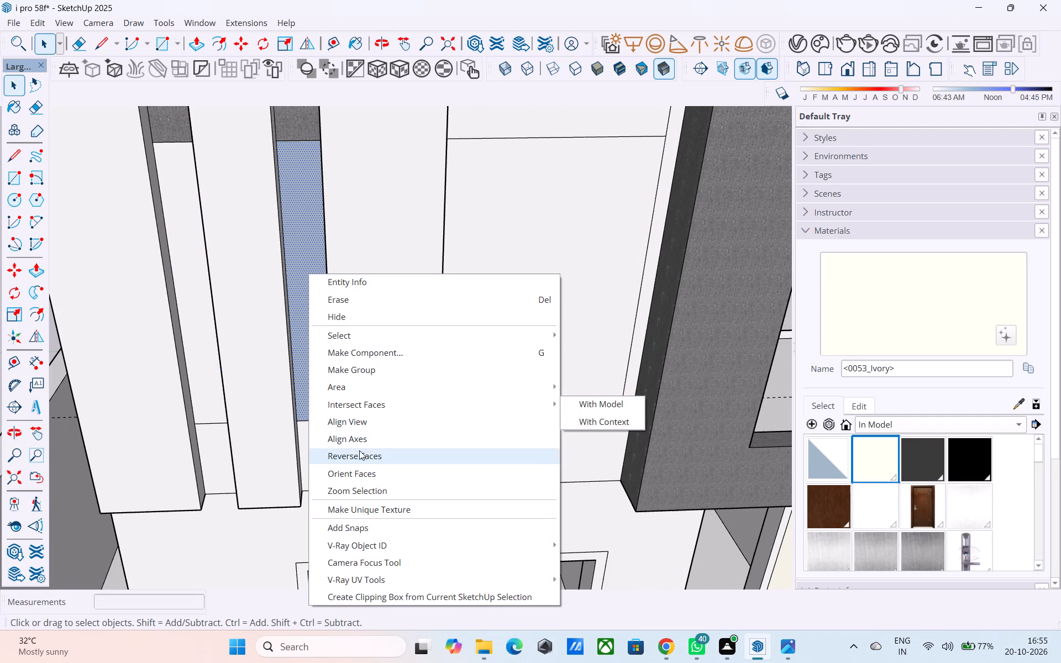
click(359, 450)
Paint the three new panels, in the wide opening and both fin gaps, with the Glass_Basic_01 material.
scroll(906, 448, down, 2)
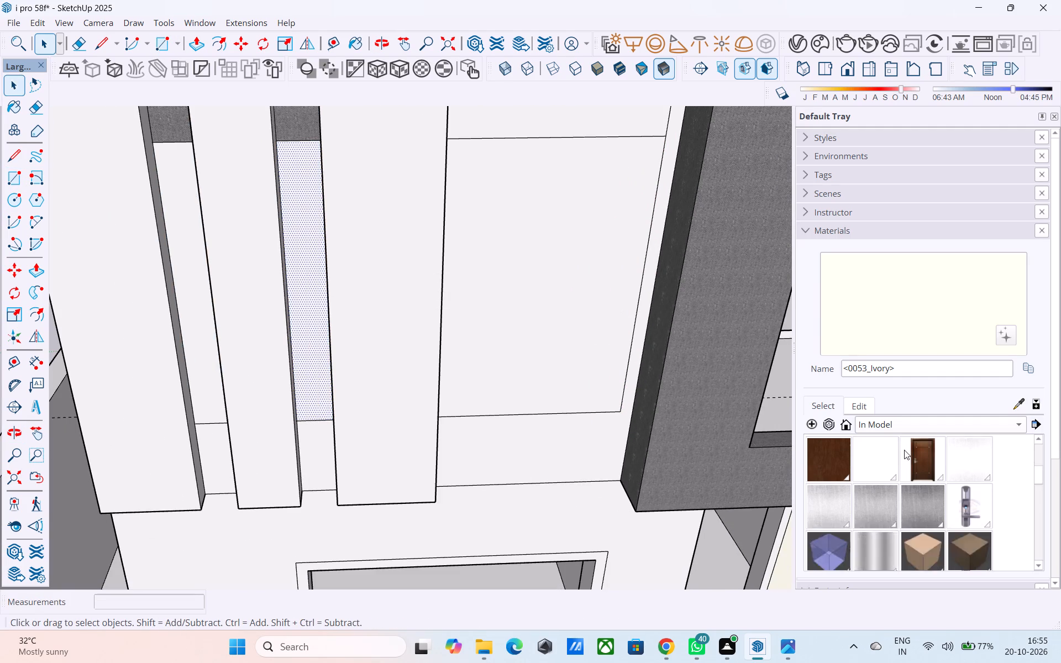
scroll(904, 450, down, 2)
click(838, 450)
click(621, 257)
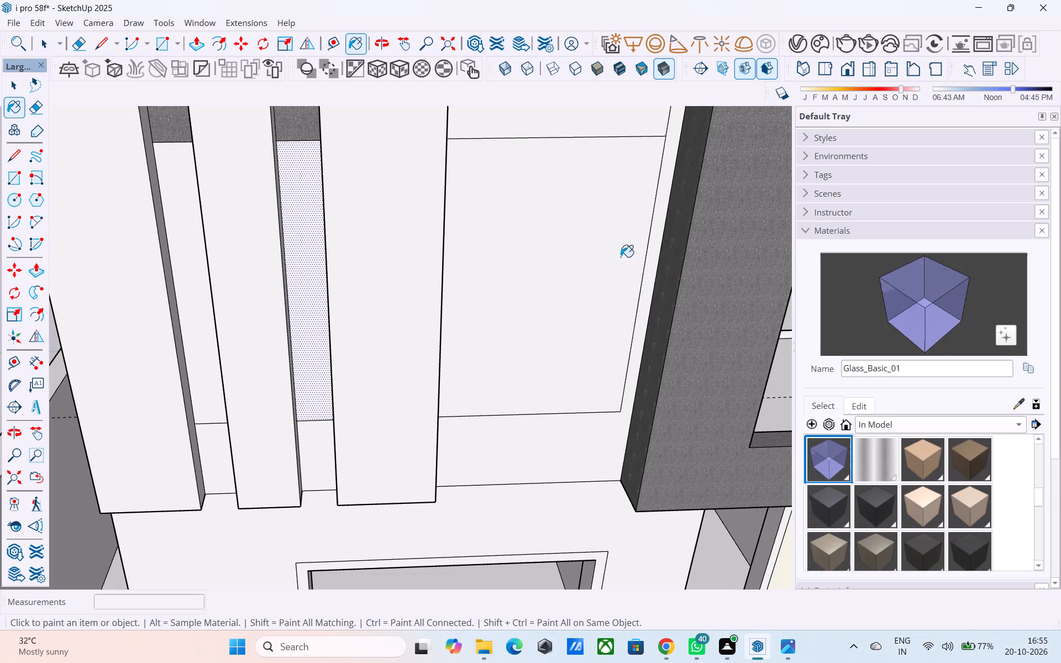
click(319, 217)
click(182, 248)
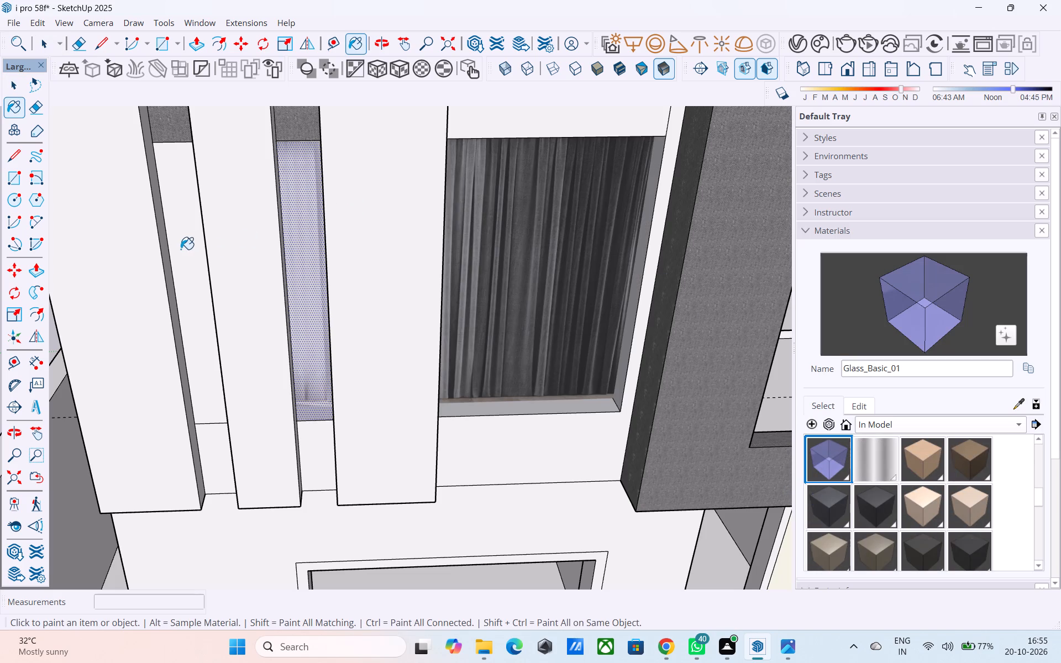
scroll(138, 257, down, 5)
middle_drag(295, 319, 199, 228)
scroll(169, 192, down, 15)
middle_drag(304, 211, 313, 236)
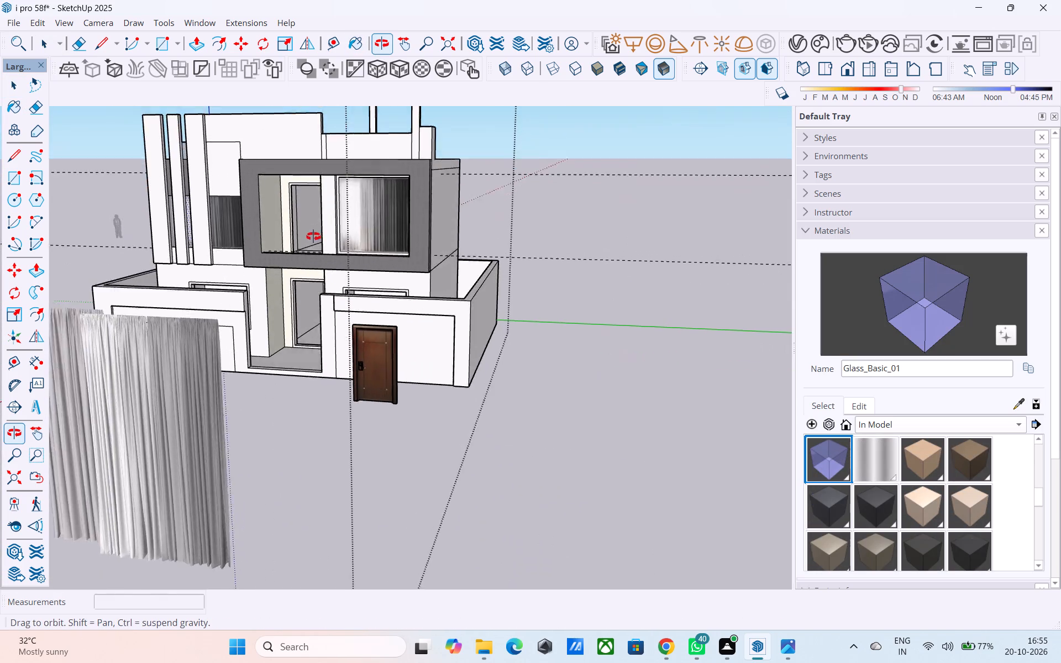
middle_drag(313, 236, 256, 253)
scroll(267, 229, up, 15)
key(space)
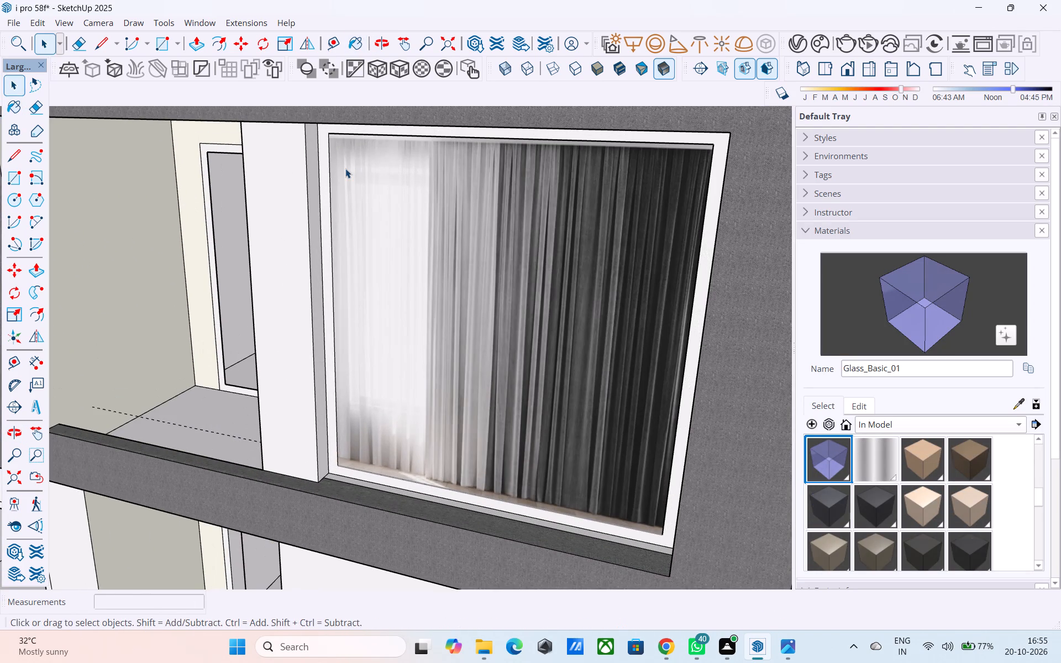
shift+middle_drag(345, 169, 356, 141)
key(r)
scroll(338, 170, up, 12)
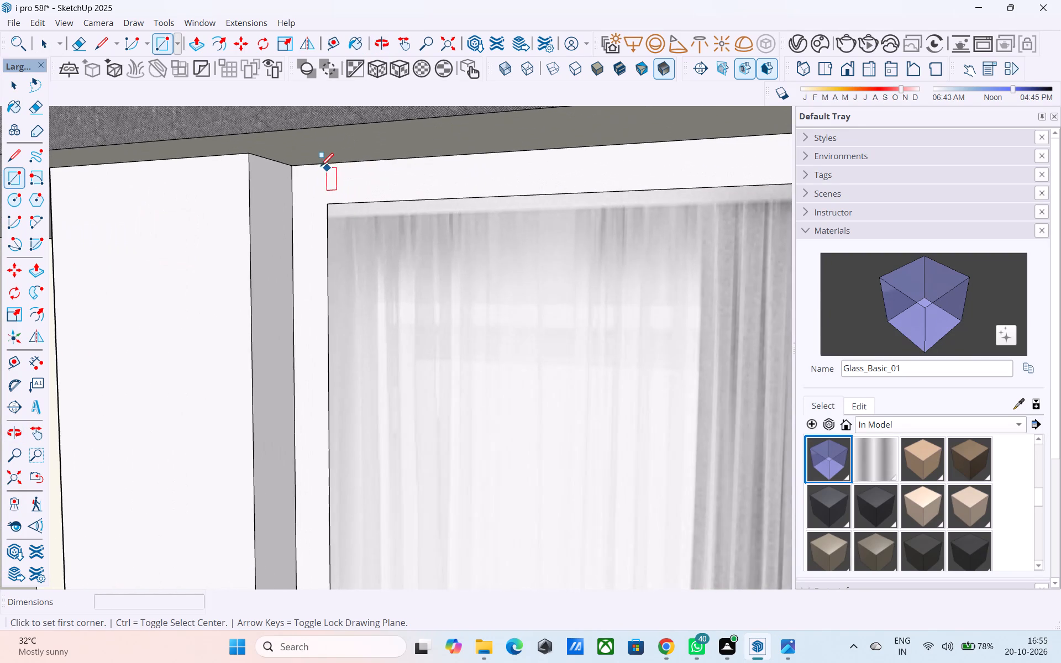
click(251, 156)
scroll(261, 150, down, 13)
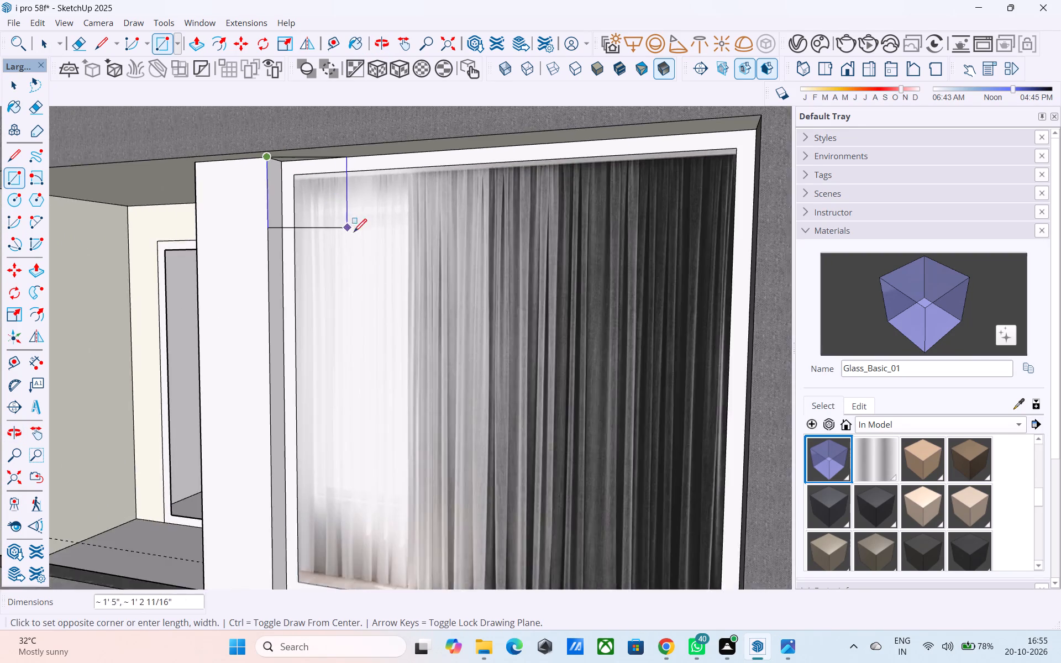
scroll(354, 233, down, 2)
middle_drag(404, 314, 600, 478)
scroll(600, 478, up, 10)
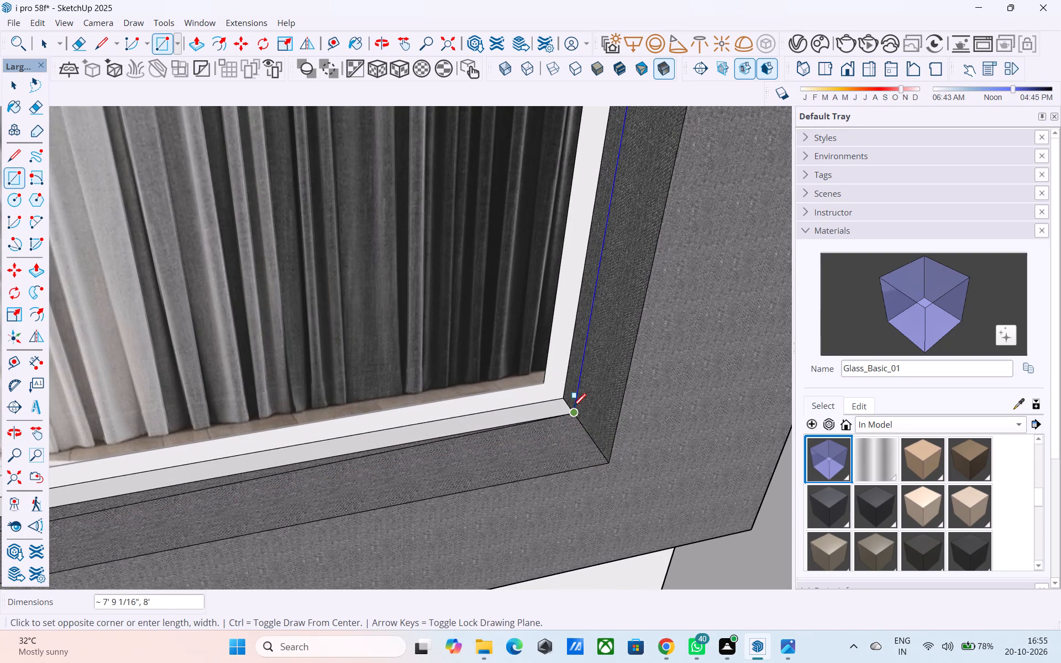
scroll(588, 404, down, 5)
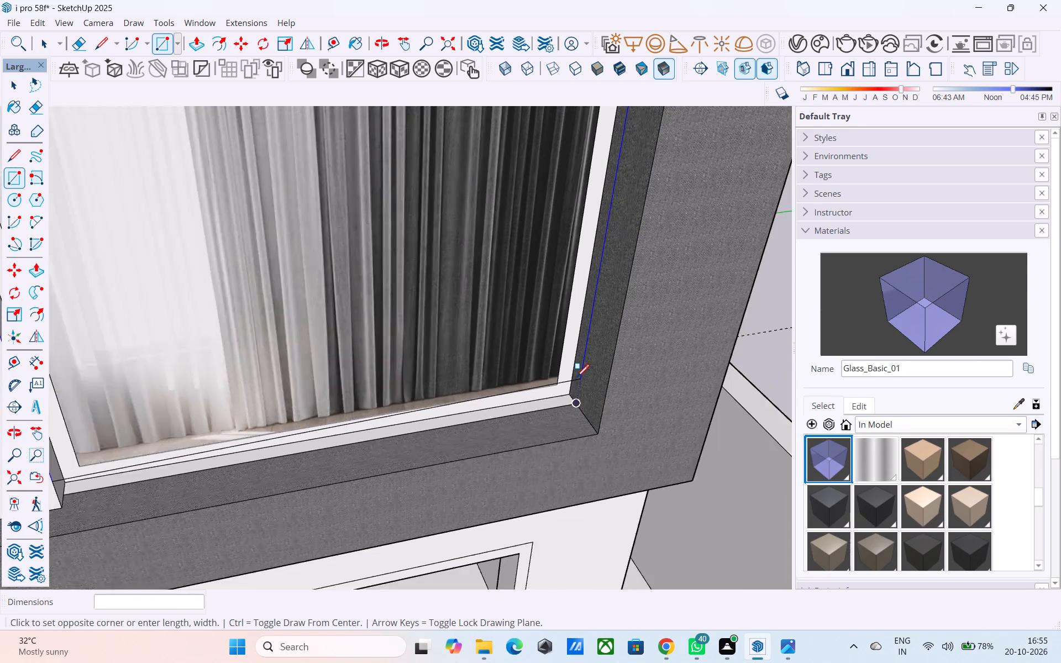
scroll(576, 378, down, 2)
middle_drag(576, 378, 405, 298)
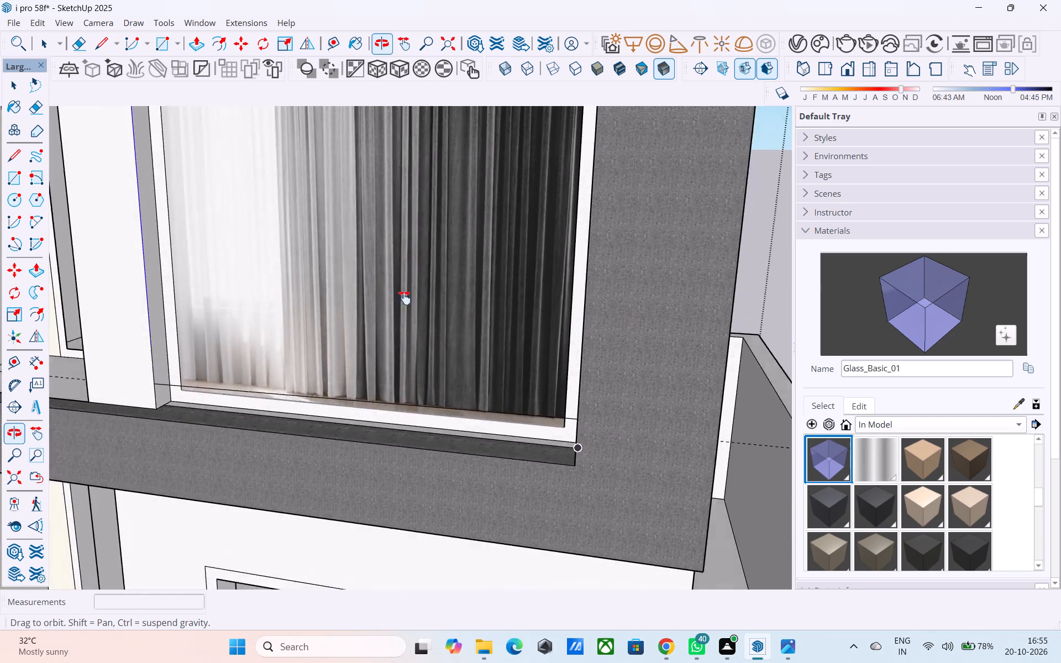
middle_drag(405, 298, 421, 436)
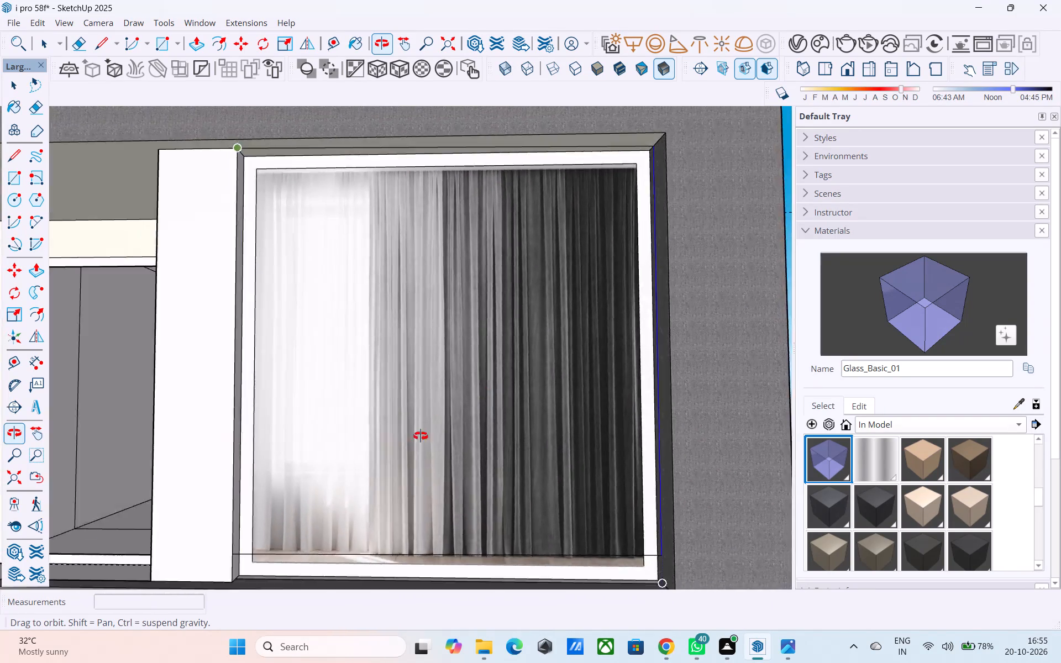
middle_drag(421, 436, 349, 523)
Draw a rectangle over the curtained opening inside the dark projecting frame, from its lower corner beside the white pillar to the opposite upper corner.
key(r)
scroll(348, 523, up, 5)
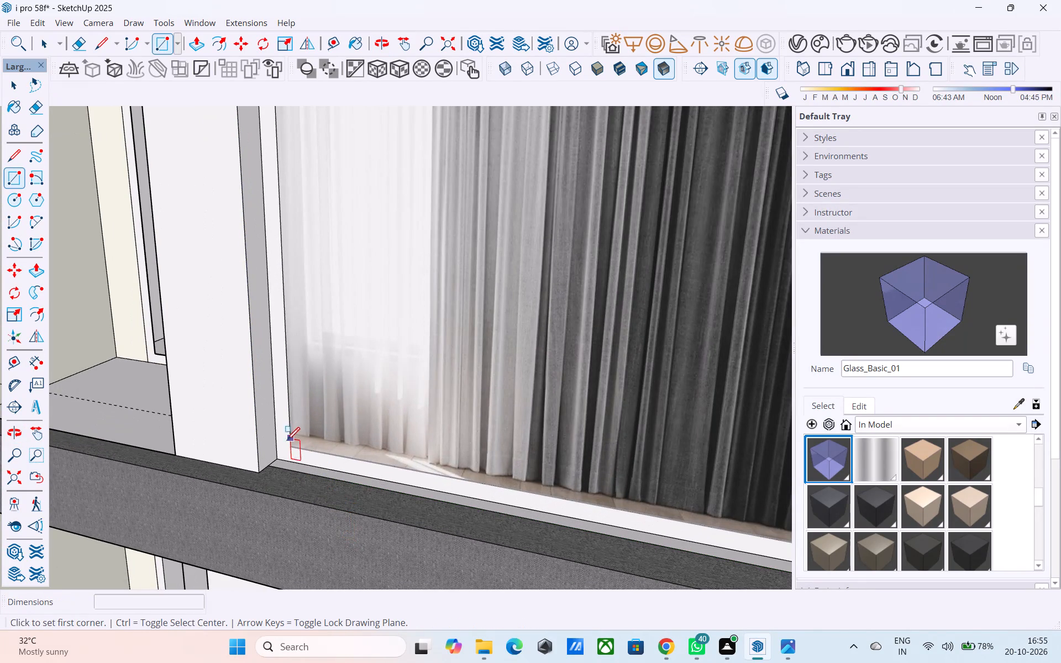
click(269, 462)
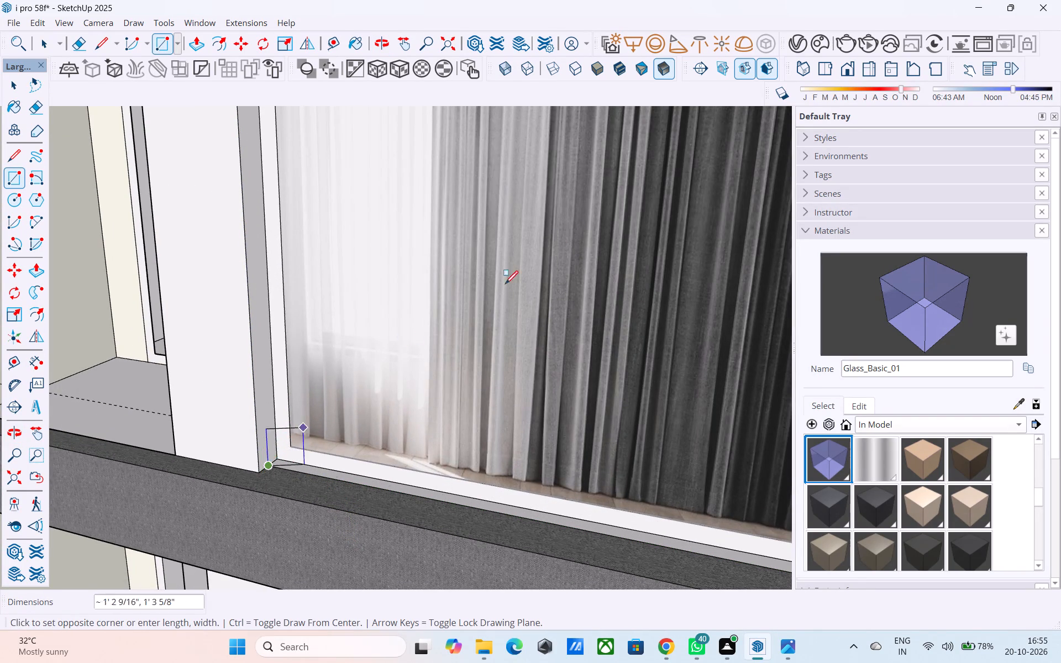
scroll(566, 236, down, 5)
middle_drag(566, 236, 623, 346)
scroll(554, 279, up, 4)
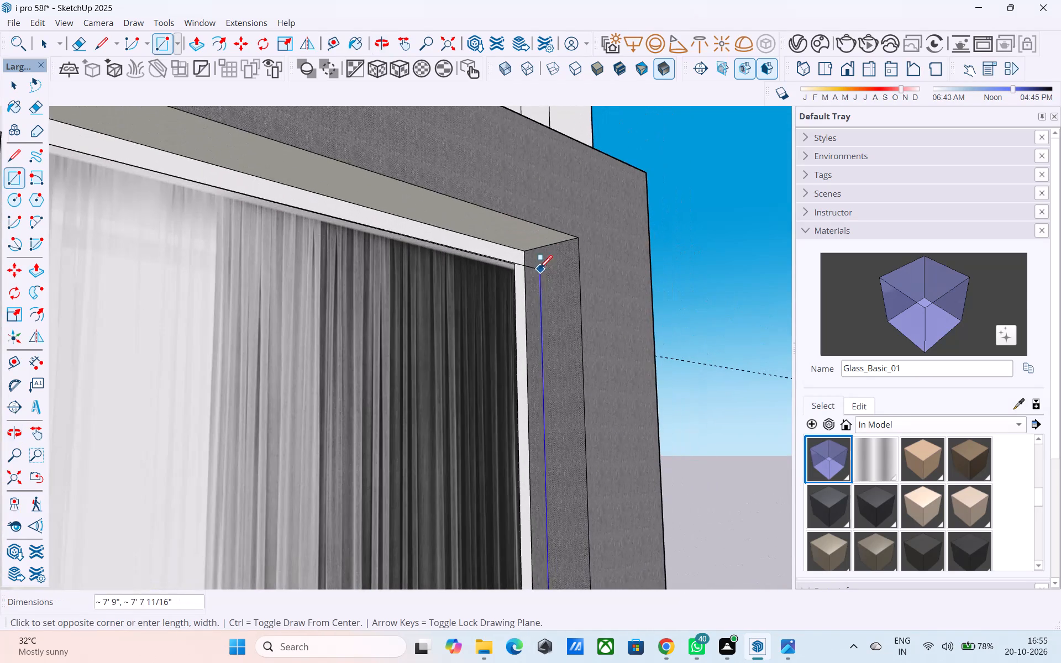
click(526, 253)
middle_drag(526, 253, 453, 292)
scroll(462, 287, down, 8)
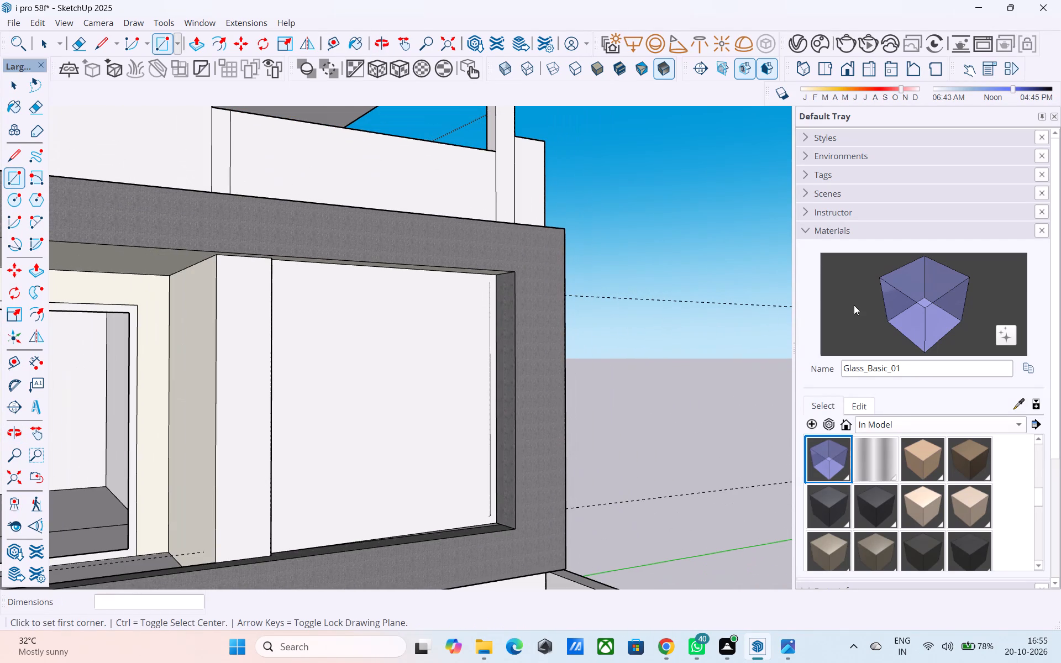
Paint the new rectangle in front of the projecting frame's curtain with the Glass_Basic_01 material.
click(963, 321)
click(403, 343)
scroll(685, 283, down, 1)
middle_drag(637, 308, 302, 335)
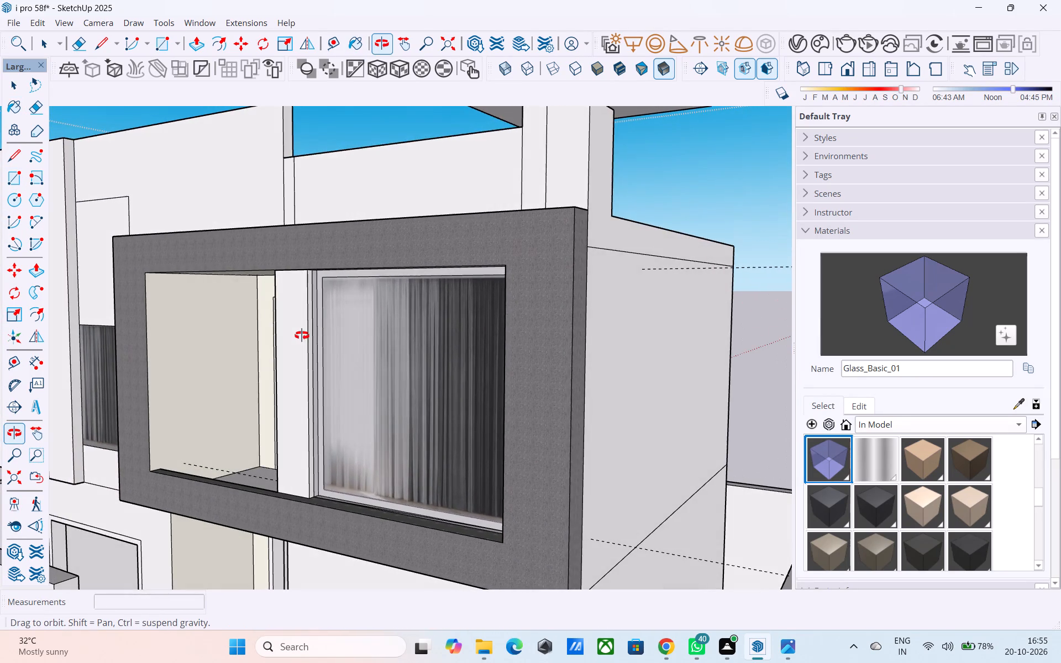
middle_drag(302, 335, 422, 340)
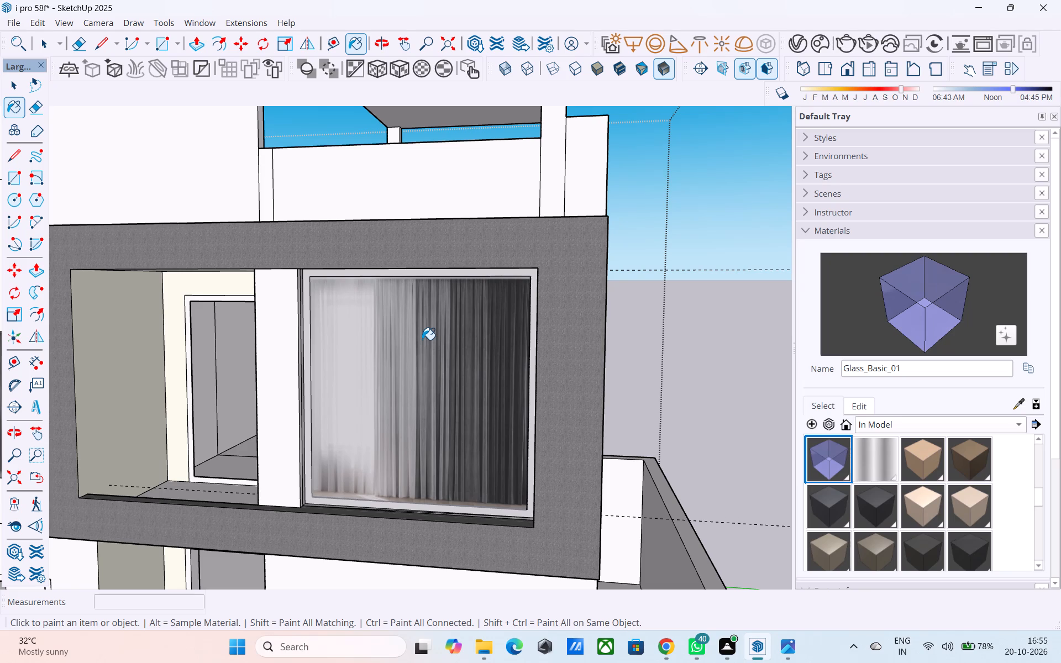
key(space)
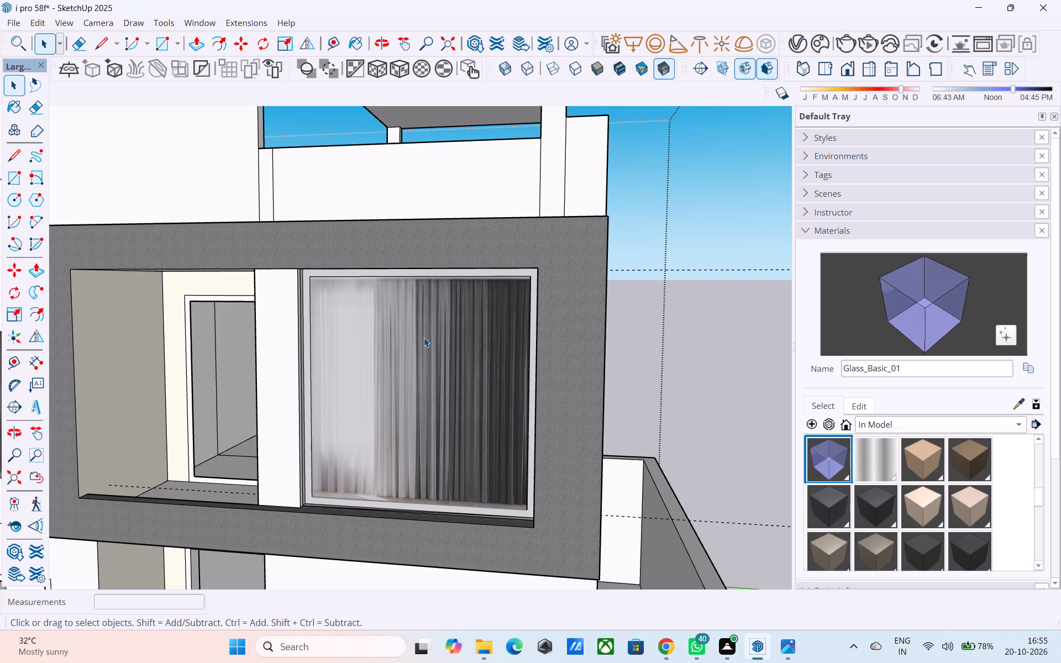
Examine the whole front facade, from the curtained openings out to the boundary wall and roof canopy.
scroll(455, 332, down, 2)
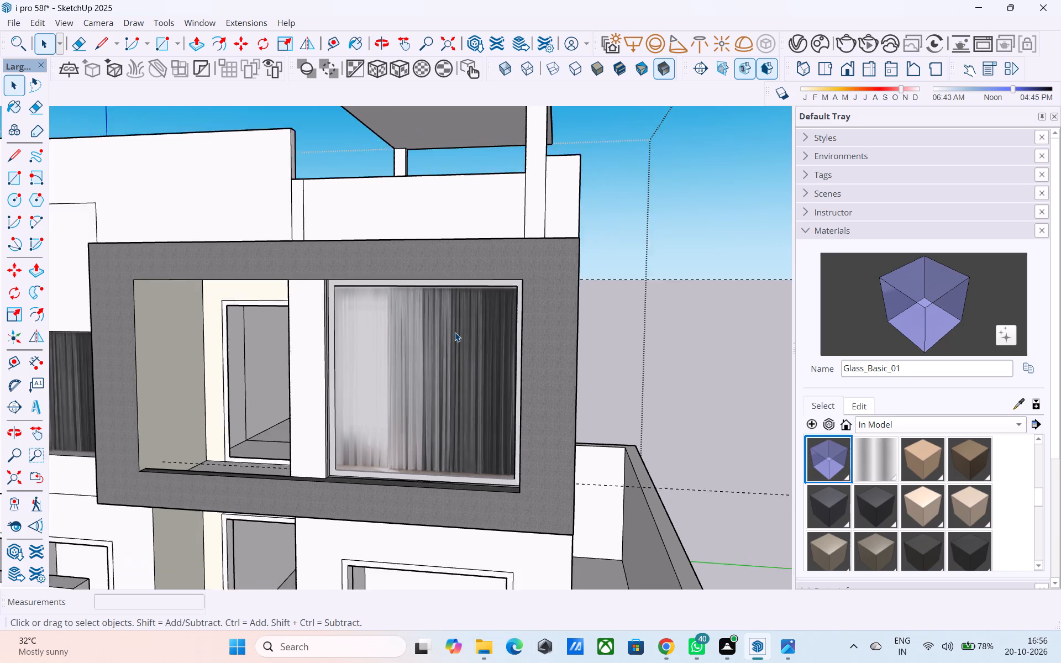
scroll(455, 332, down, 1)
scroll(530, 327, down, 1)
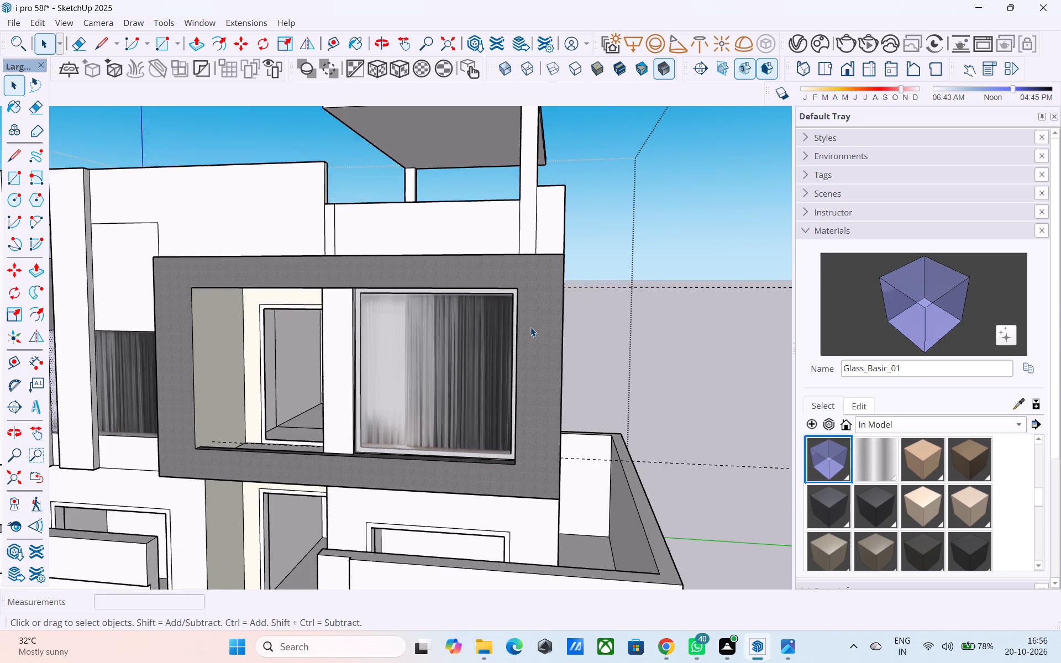
scroll(530, 327, down, 4)
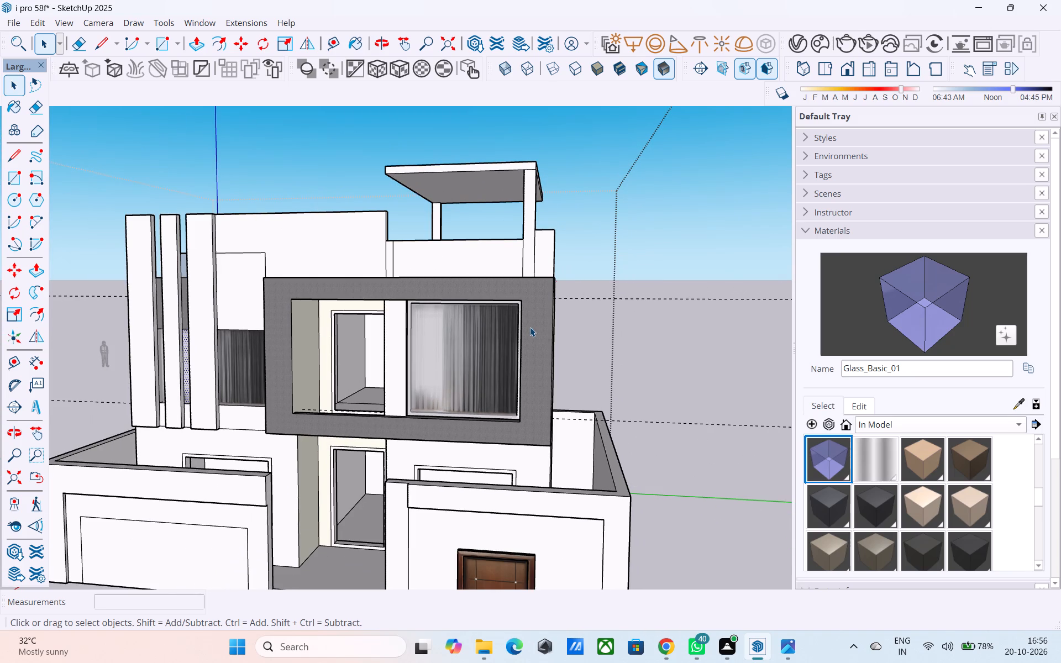
scroll(529, 326, down, 2)
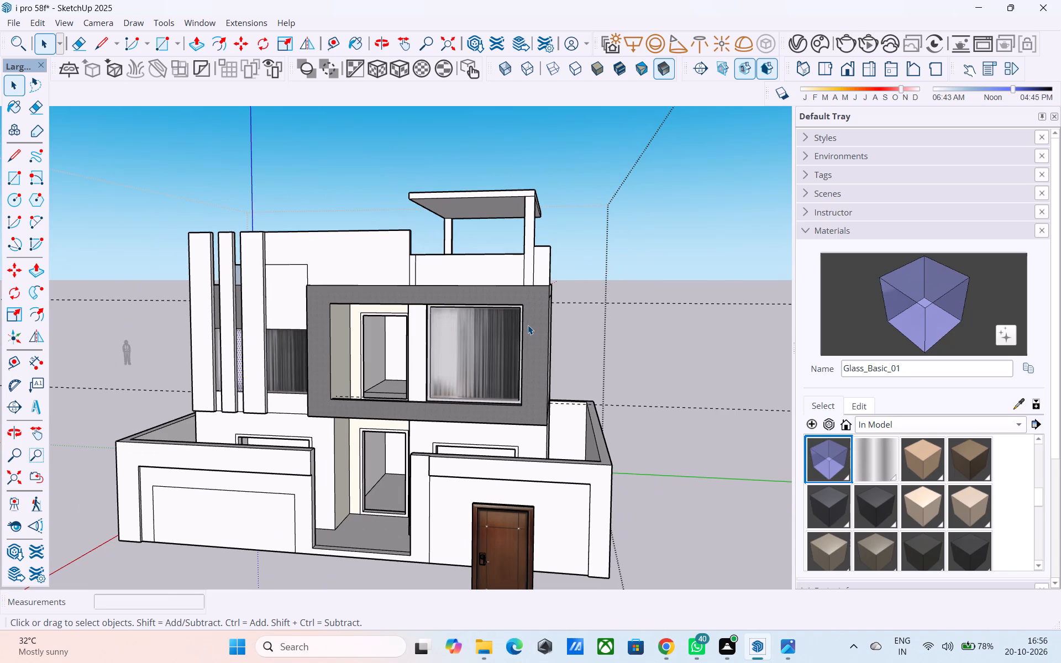
scroll(528, 325, down, 9)
middle_drag(527, 325, 558, 320)
scroll(498, 361, up, 5)
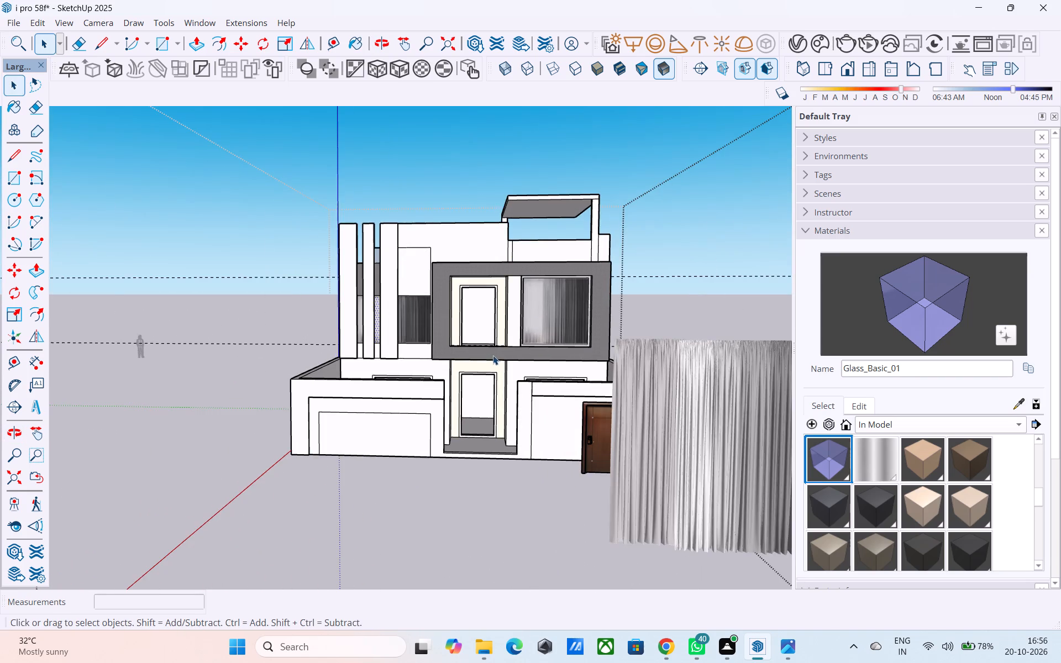
middle_drag(493, 355, 519, 341)
scroll(492, 316, down, 5)
middle_drag(488, 312, 489, 322)
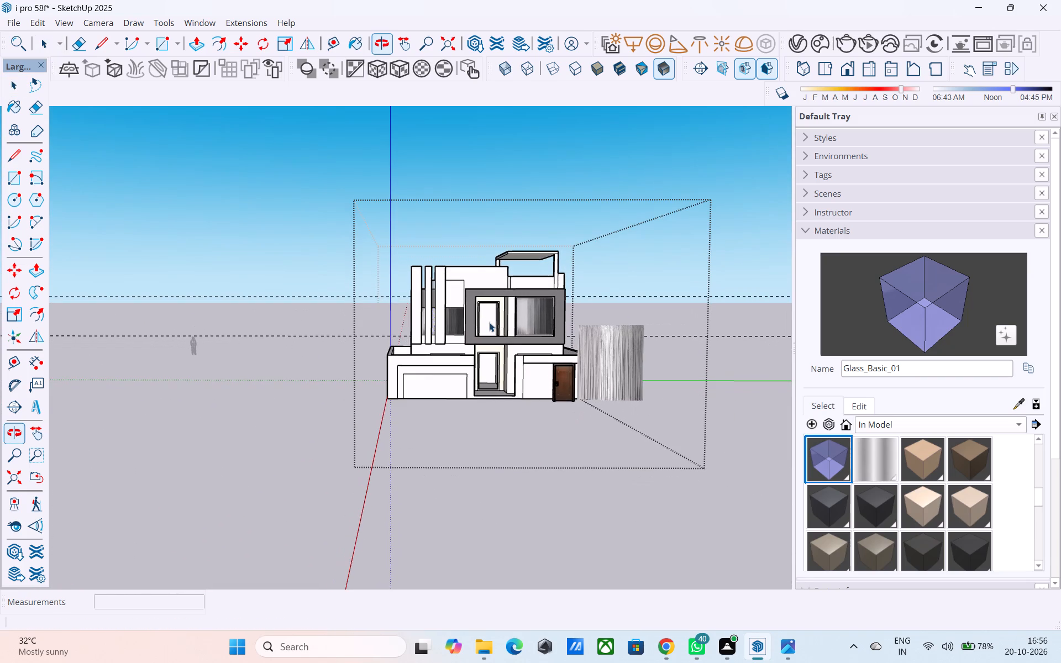
scroll(507, 315, up, 4)
shift+middle_drag(513, 309, 469, 417)
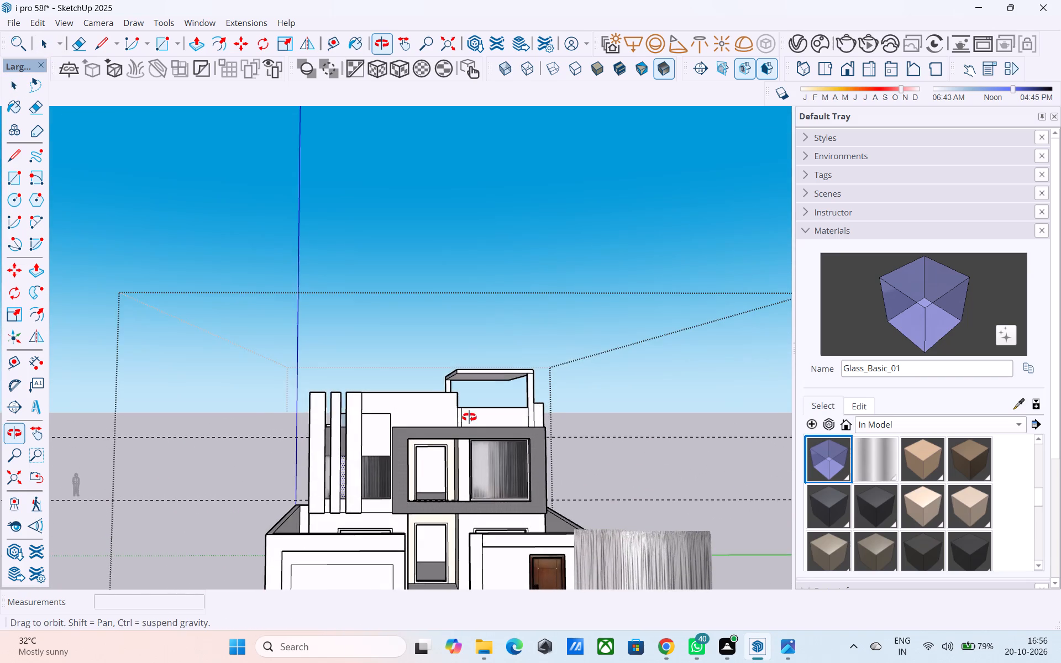
shift+middle_drag(469, 417, 471, 377)
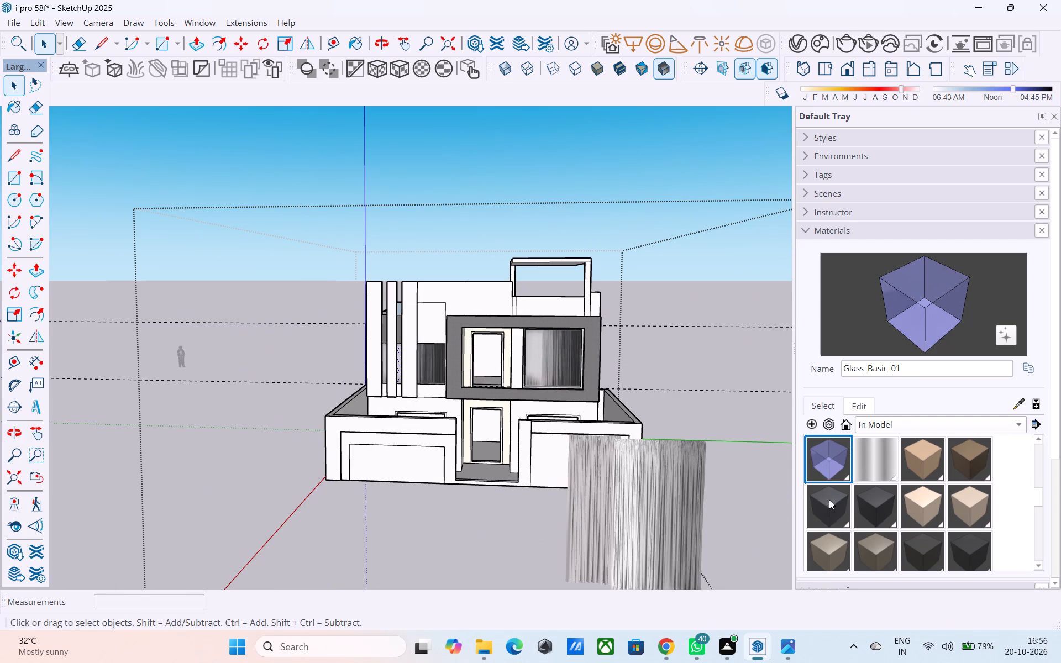
Paint the wide recessed panel in the front boundary wall with the ThomThom - Waistcoat1 material.
scroll(925, 488, down, 5)
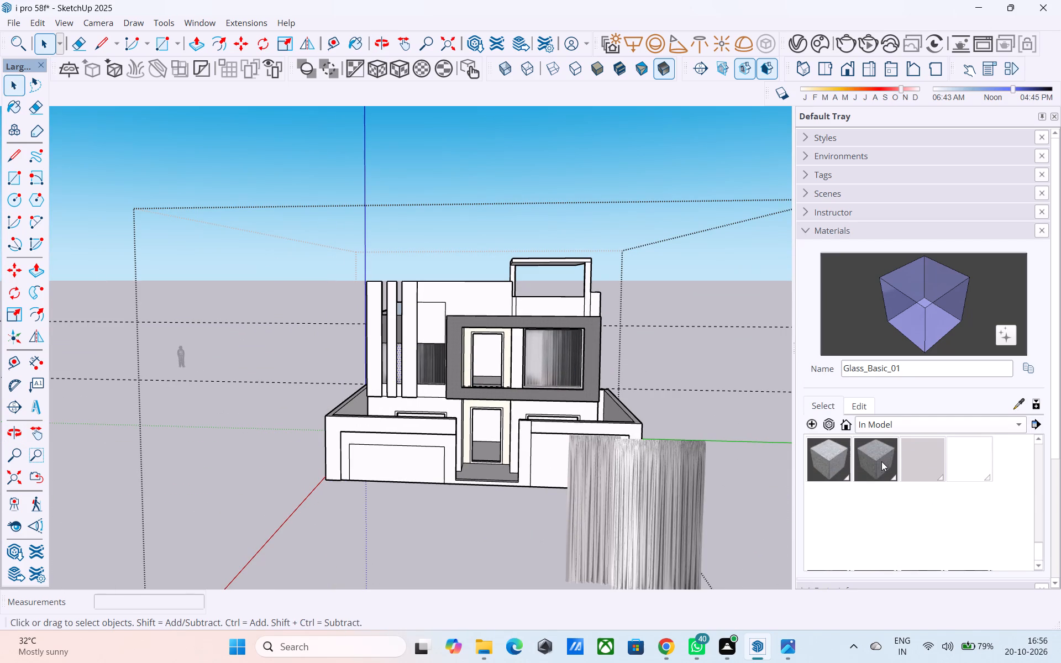
click(836, 462)
scroll(364, 445, up, 4)
scroll(405, 470, up, 3)
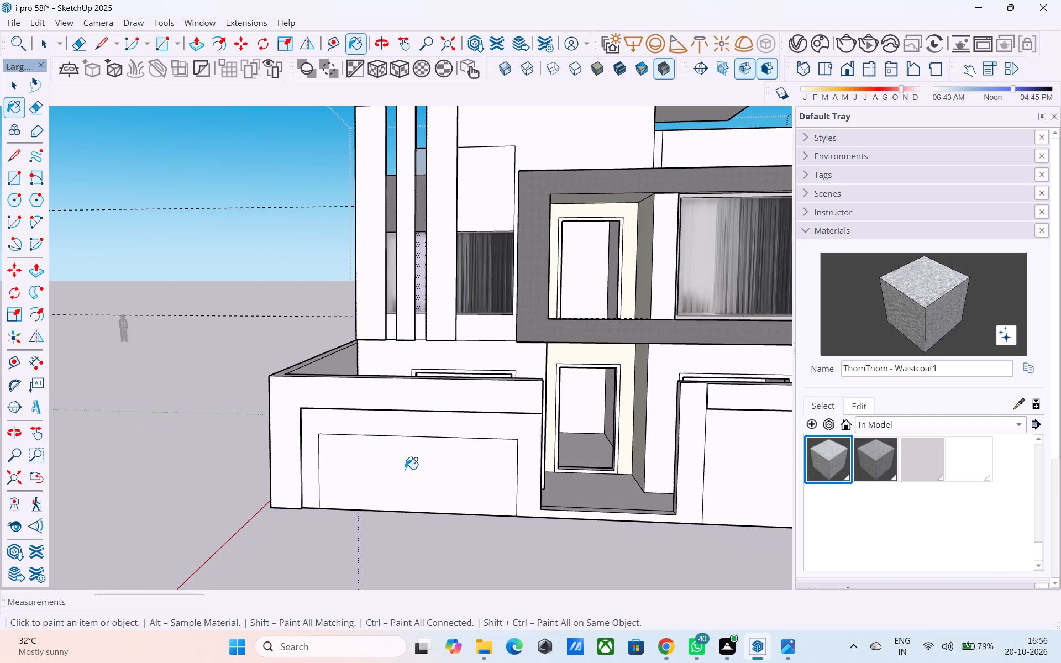
click(405, 469)
scroll(388, 464, down, 6)
scroll(235, 465, down, 2)
middle_drag(232, 467, 337, 450)
scroll(295, 409, up, 5)
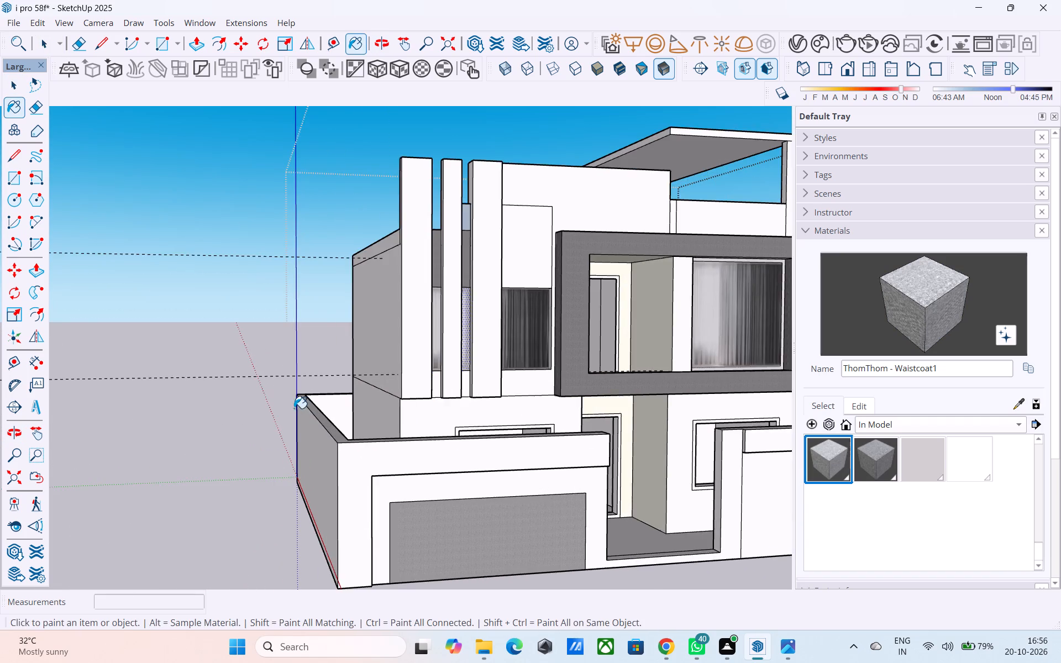
Edit the Glass_Basic_01 material's colour to a soft yellow tint at full brightness.
scroll(294, 408, down, 5)
middle_drag(361, 390, 296, 413)
scroll(390, 386, up, 4)
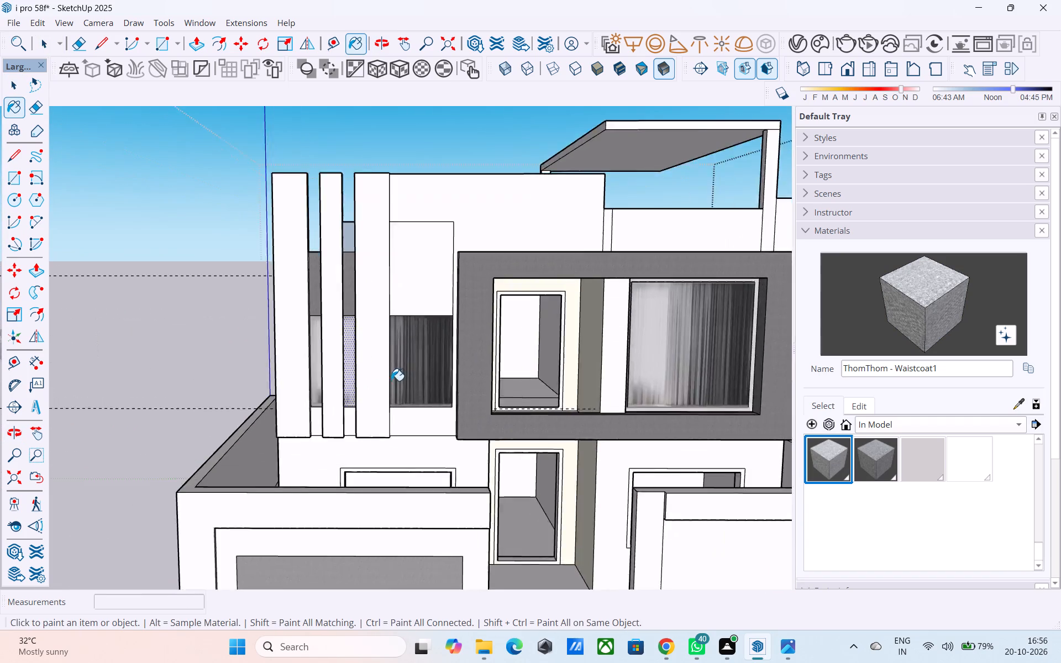
scroll(391, 381, up, 4)
key(space)
click(434, 360)
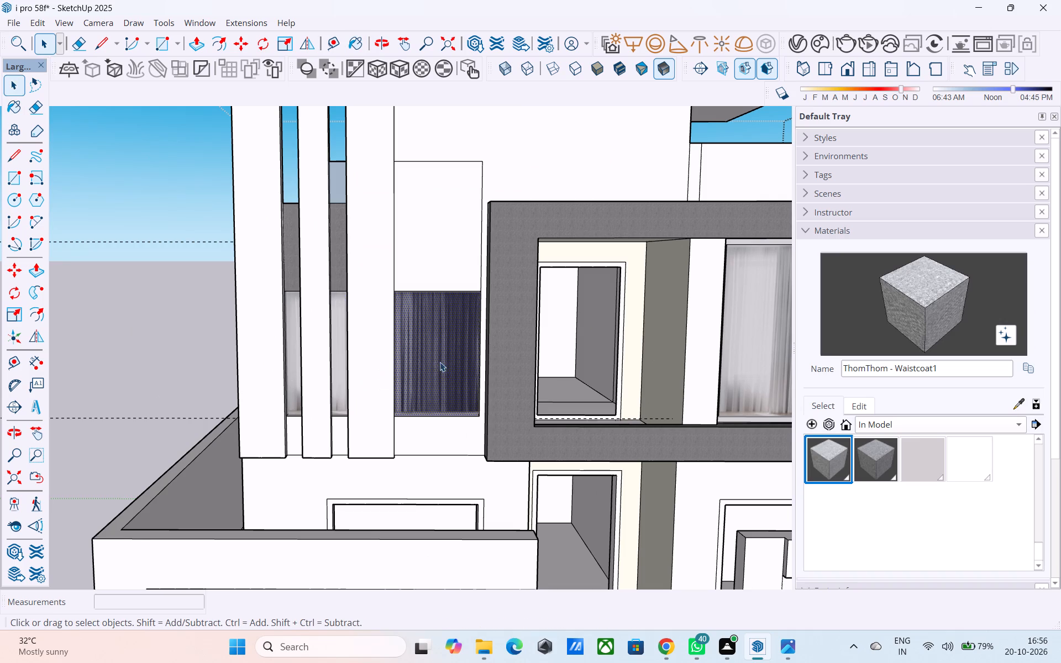
click(860, 411)
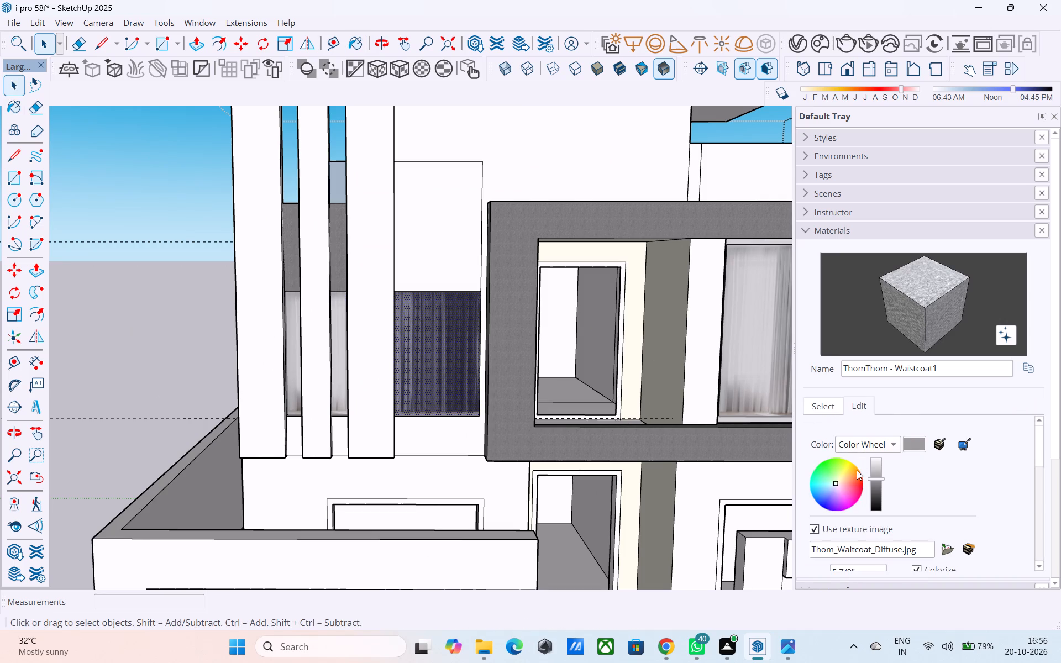
click(831, 407)
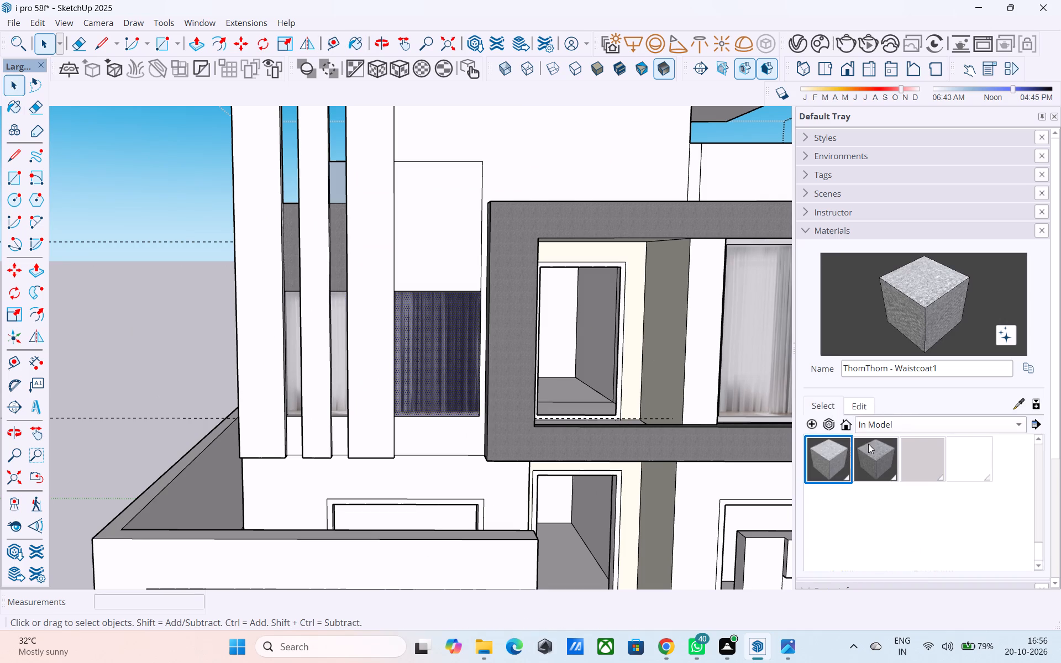
click(895, 420)
click(899, 423)
scroll(883, 472, down, 4)
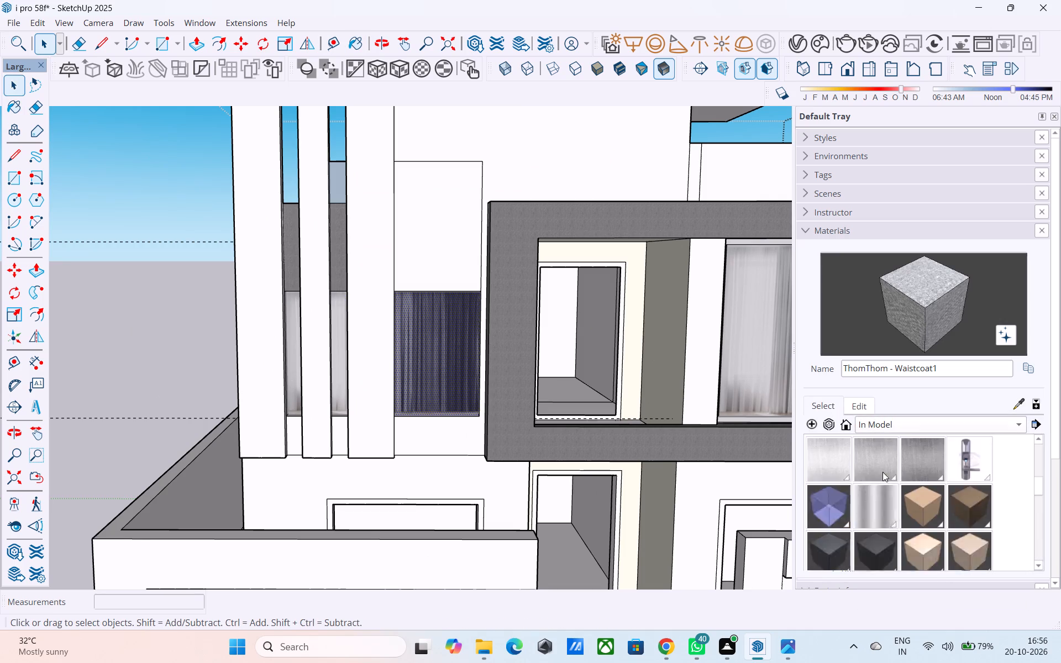
click(827, 465)
click(857, 407)
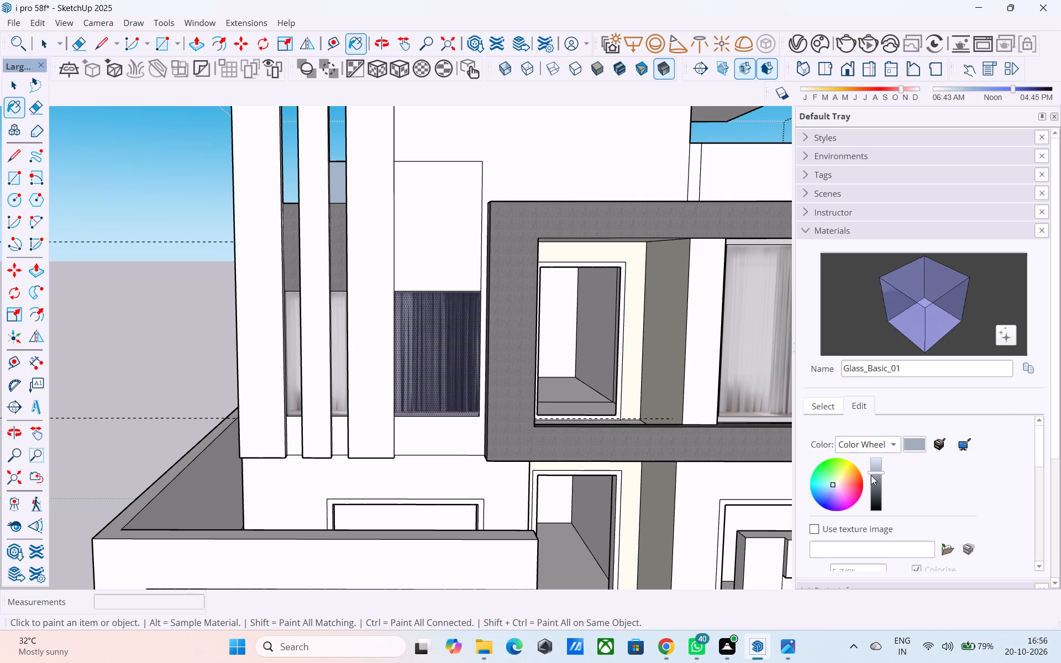
drag(833, 484, 836, 479)
drag(836, 479, 843, 474)
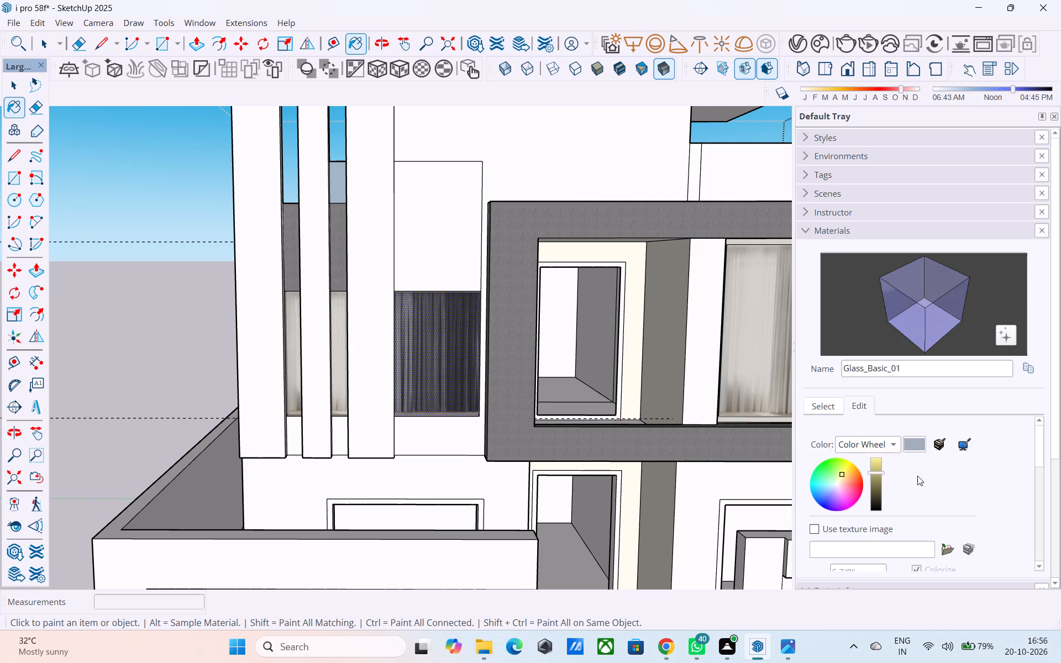
drag(879, 474, 880, 453)
Examine the tinted glass panes and the roof canopy from above, from the front and from below.
scroll(316, 329, down, 6)
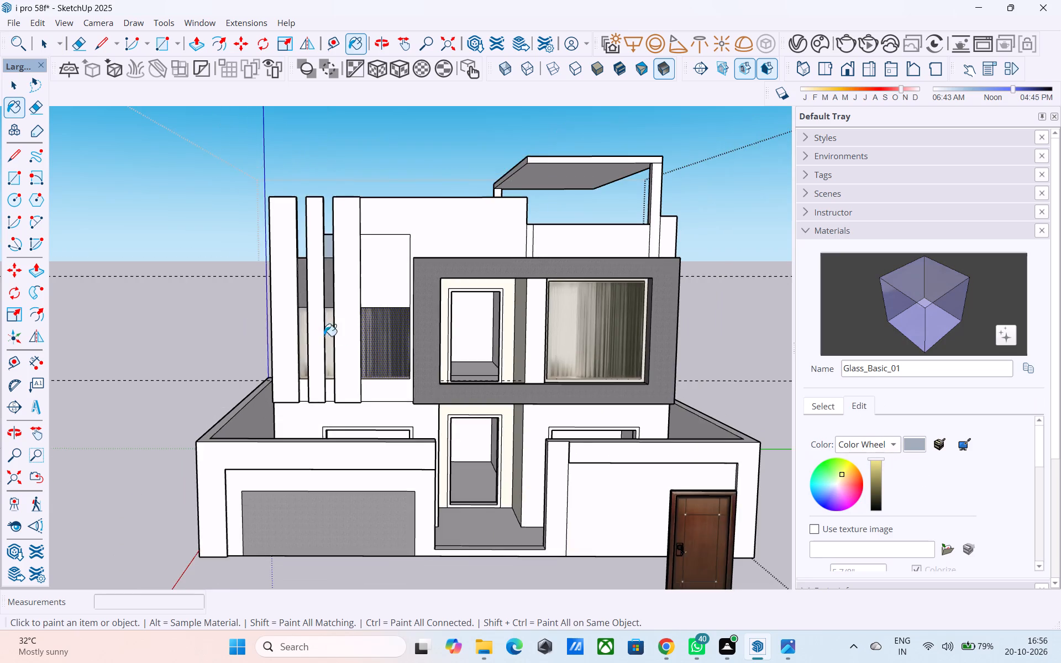
middle_drag(344, 346, 287, 425)
middle_drag(469, 303, 487, 283)
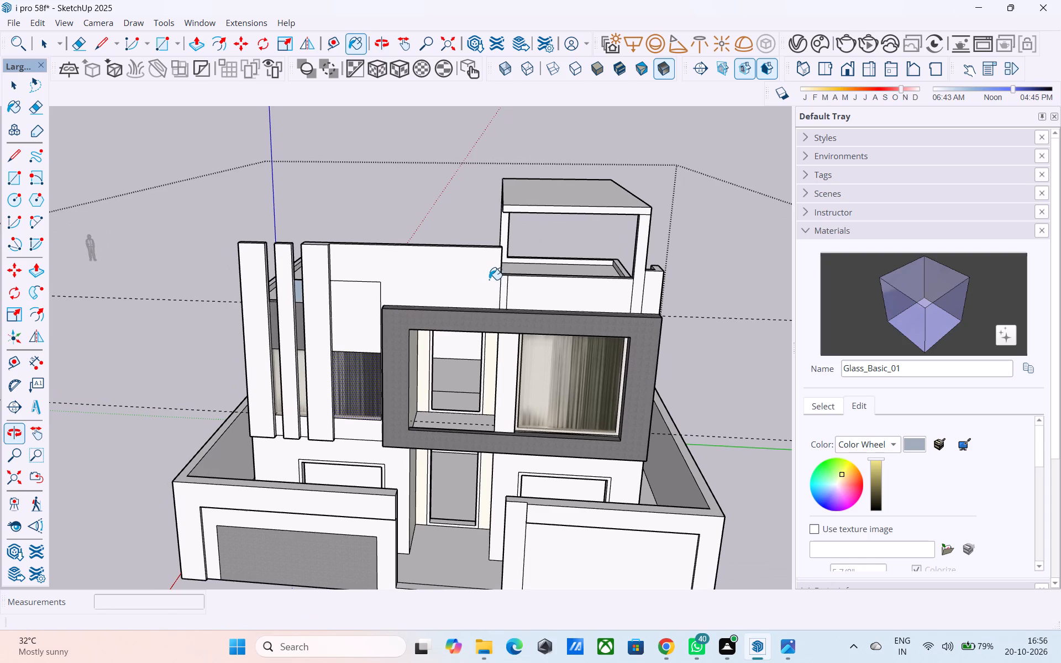
scroll(426, 396, down, 4)
middle_drag(426, 396, 447, 325)
scroll(533, 249, up, 5)
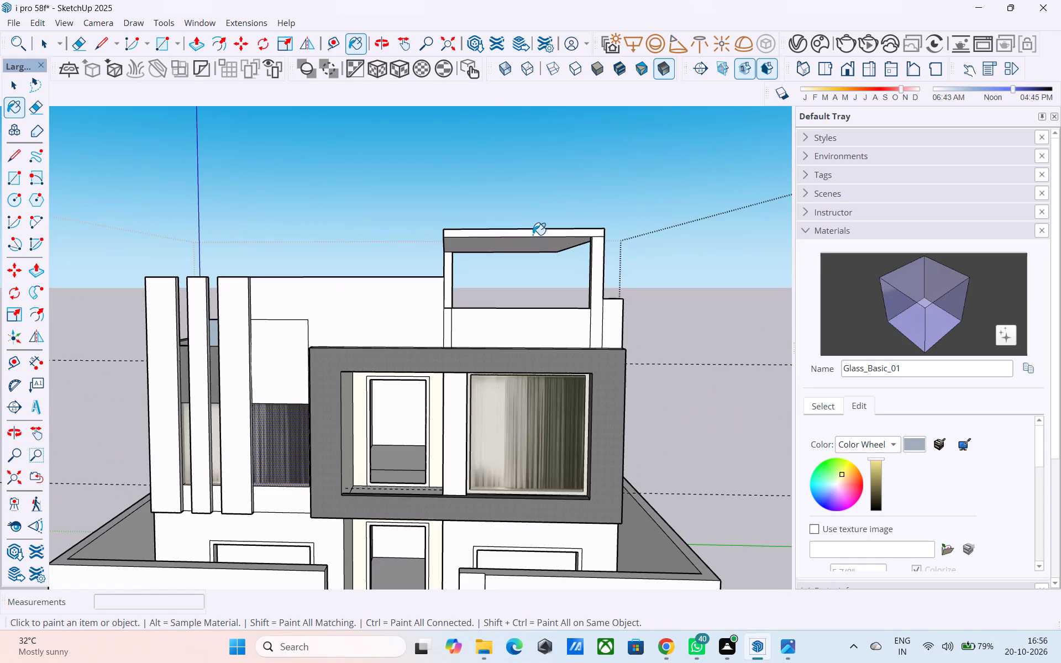
middle_drag(525, 241, 530, 209)
scroll(530, 201, down, 5)
middle_drag(527, 259, 520, 233)
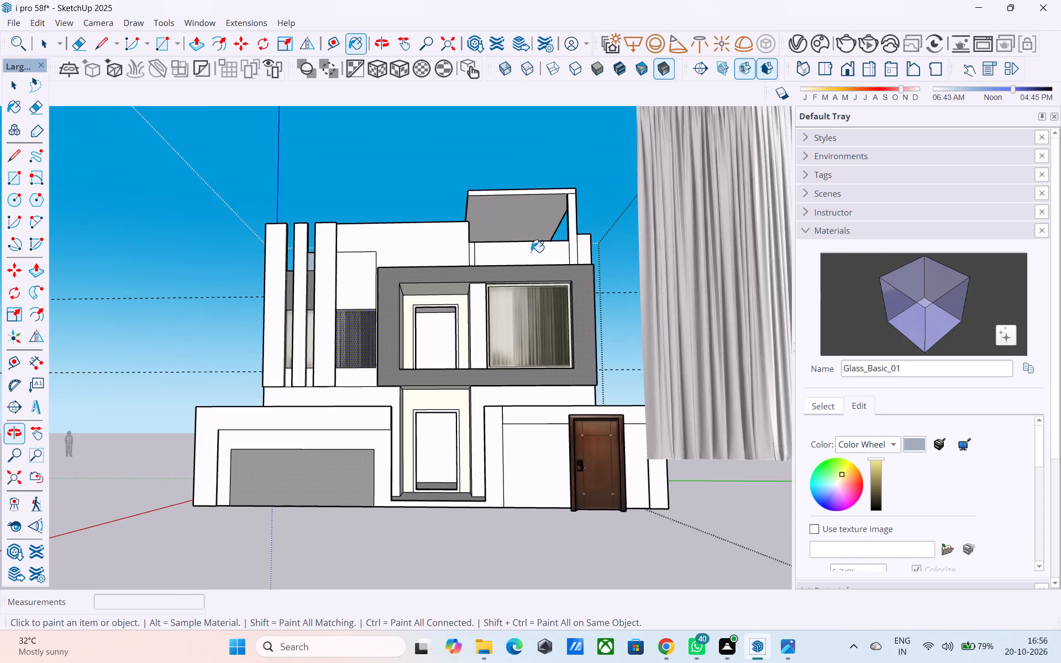
scroll(533, 250, down, 9)
middle_drag(517, 258, 510, 322)
Paint the underside of the roof canopy with Wood_Veneer_15_1K from the Wood material collection.
click(850, 406)
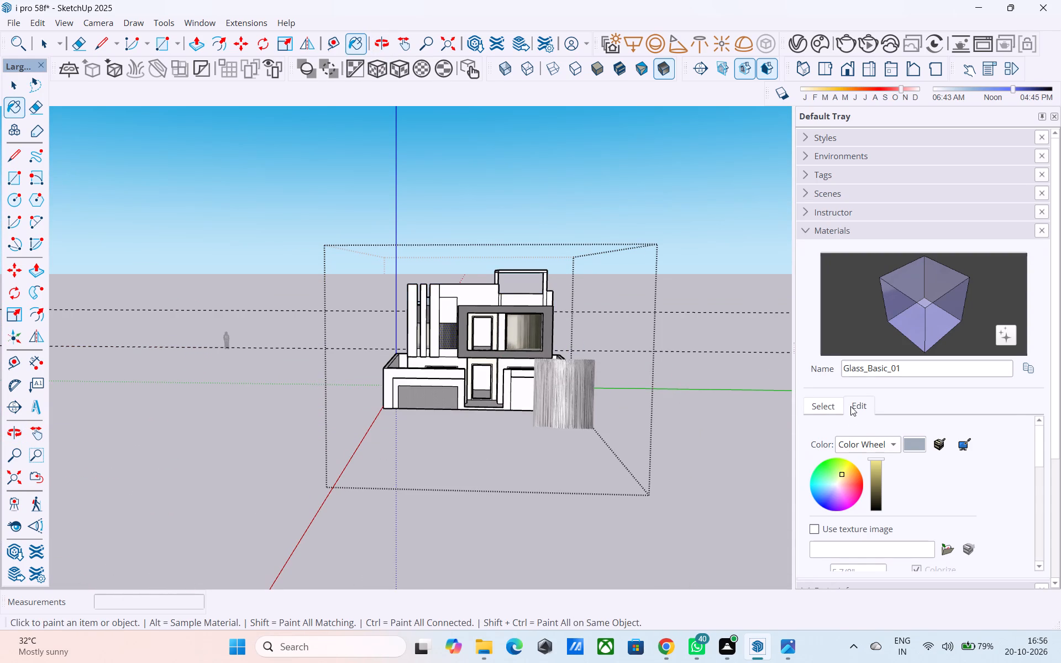
click(836, 402)
scroll(869, 485, down, 6)
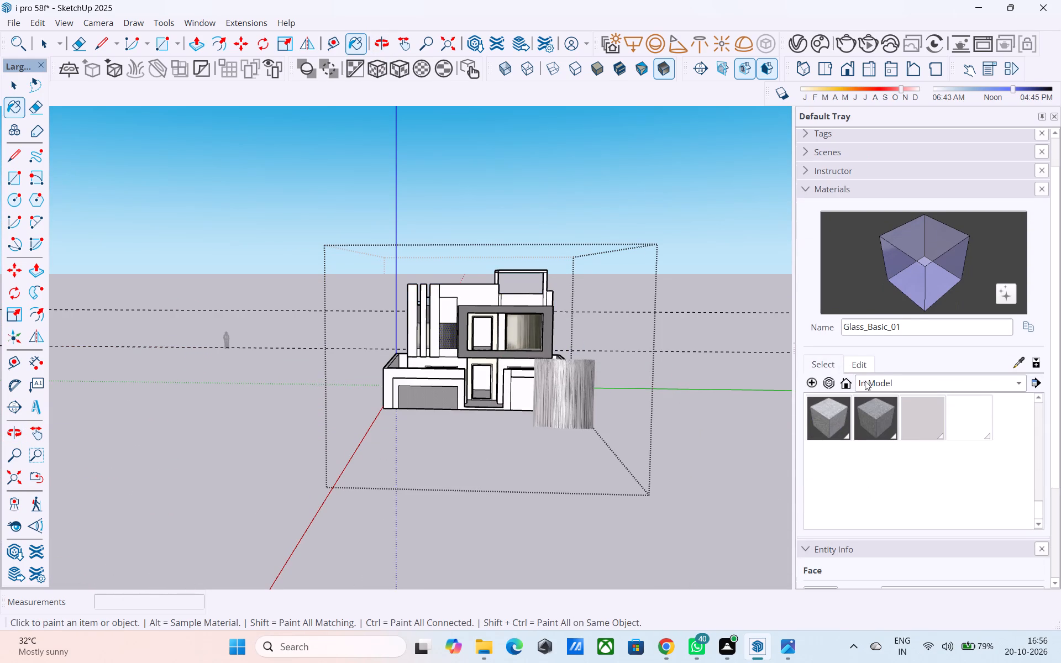
click(868, 385)
click(906, 556)
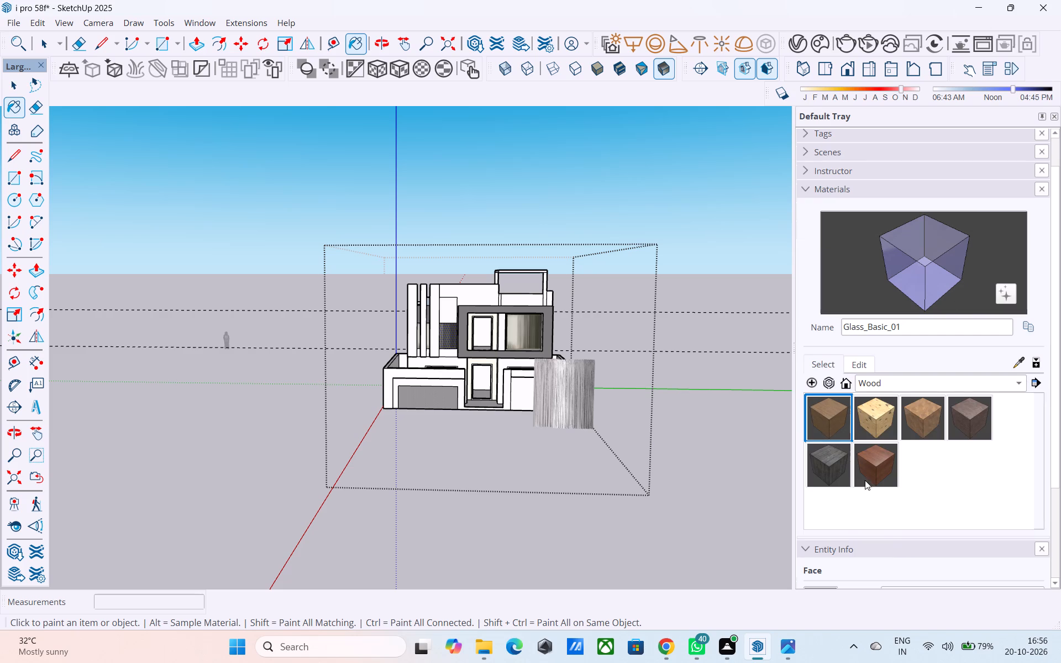
click(863, 473)
scroll(600, 294, up, 13)
middle_drag(530, 312, 513, 259)
scroll(517, 284, up, 4)
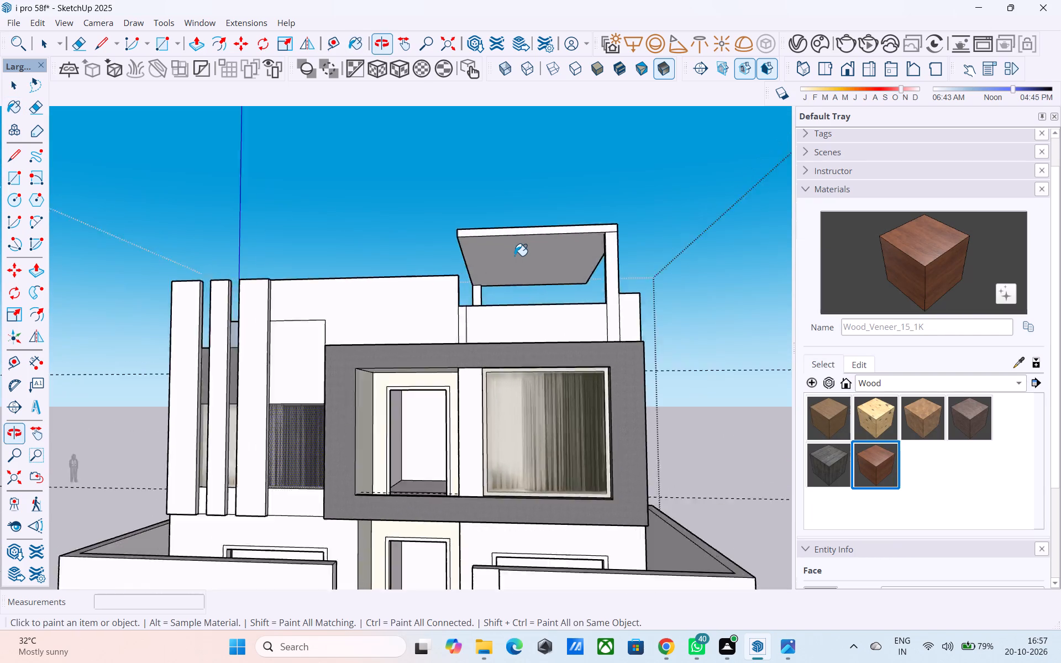
scroll(514, 256, up, 1)
click(516, 255)
Paint the top face of the roof canopy with the same Wood_Veneer_15_1K material.
scroll(516, 252, up, 1)
middle_drag(516, 252, 537, 351)
scroll(537, 351, up, 1)
click(536, 385)
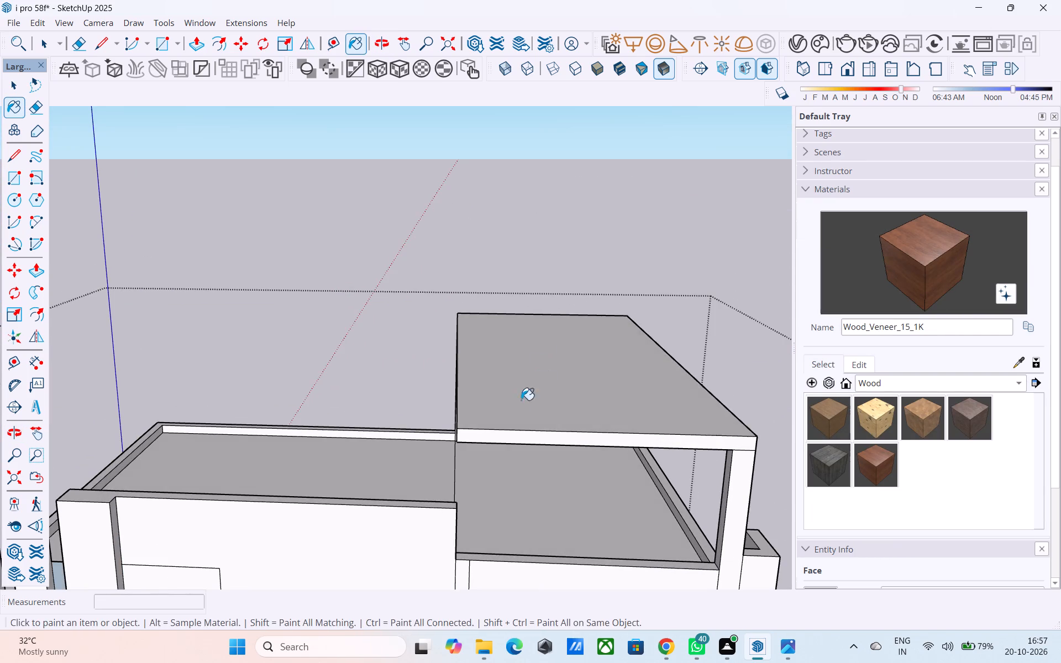
Paint the side edge faces all around the roof canopy slab with the Wood_Veneer_15_1K material.
middle_drag(526, 397, 558, 365)
scroll(563, 372, up, 6)
click(522, 288)
scroll(520, 290, down, 6)
middle_drag(520, 291, 617, 371)
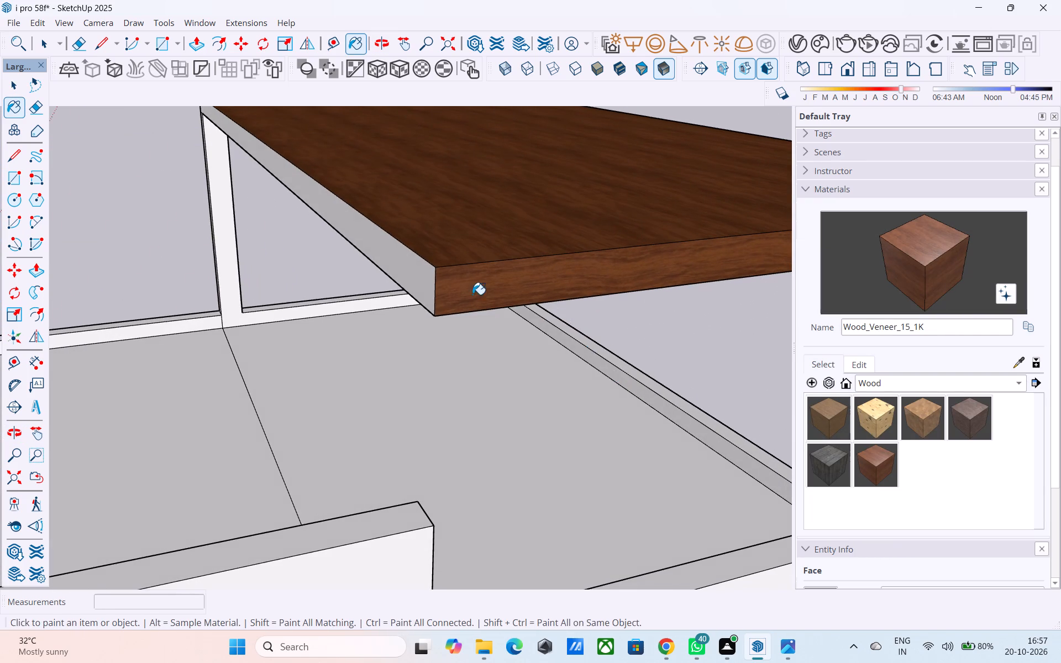
click(433, 286)
scroll(406, 283, down, 9)
middle_drag(453, 330, 264, 282)
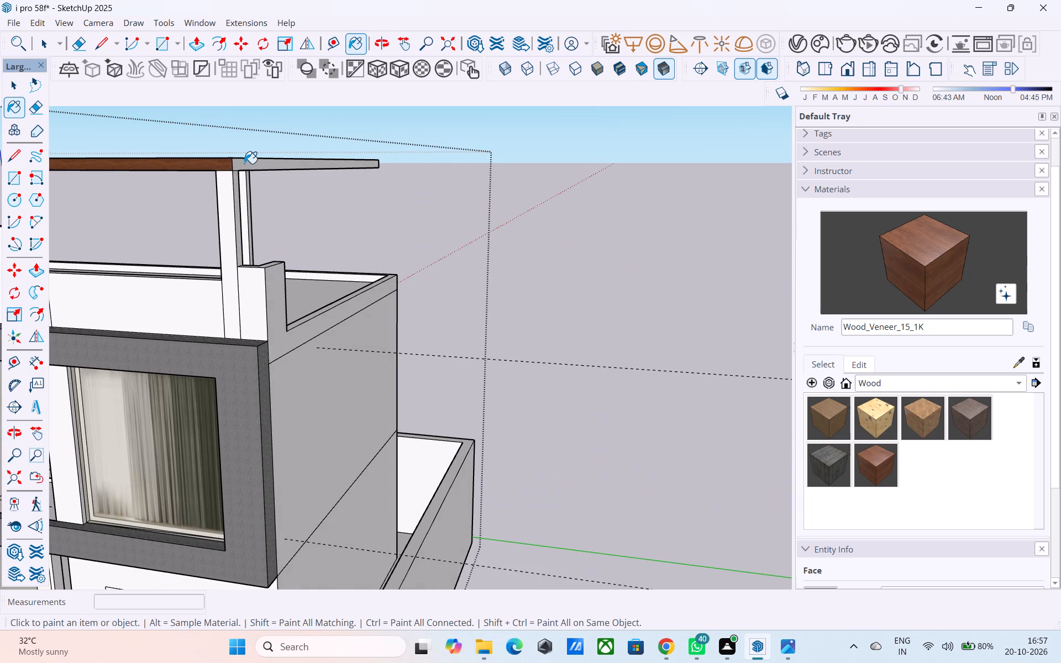
click(244, 162)
scroll(472, 266, down, 7)
middle_drag(297, 308, 830, 370)
middle_drag(534, 269, 830, 289)
scroll(521, 228, up, 3)
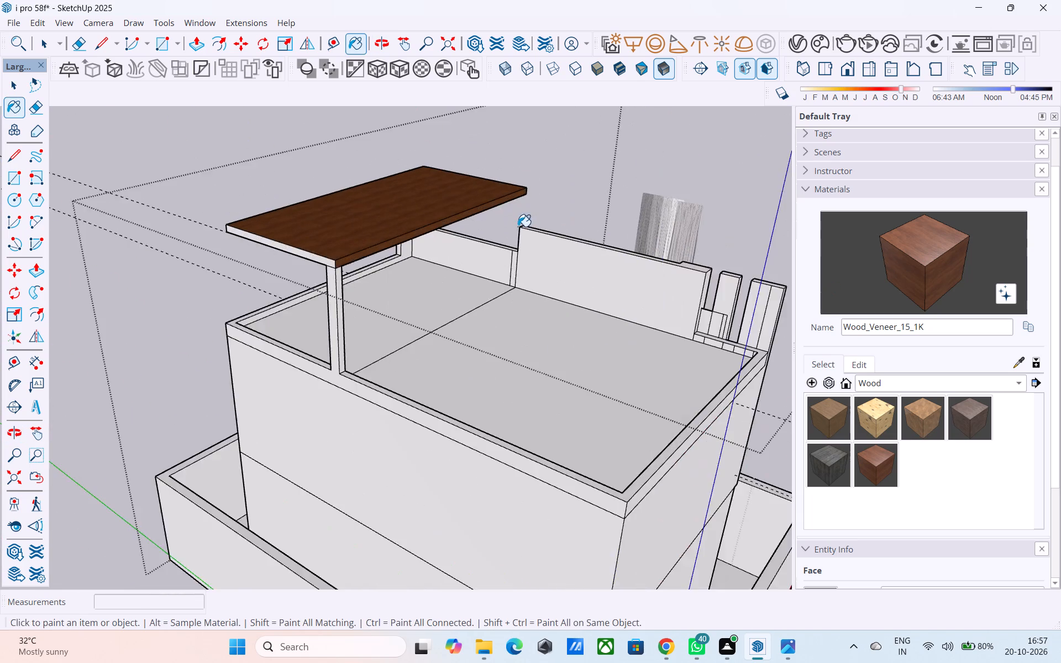
scroll(518, 227, up, 5)
click(243, 260)
click(239, 270)
Offset the outline of the roof canopy's underside face inward by 2'.
scroll(431, 267, down, 2)
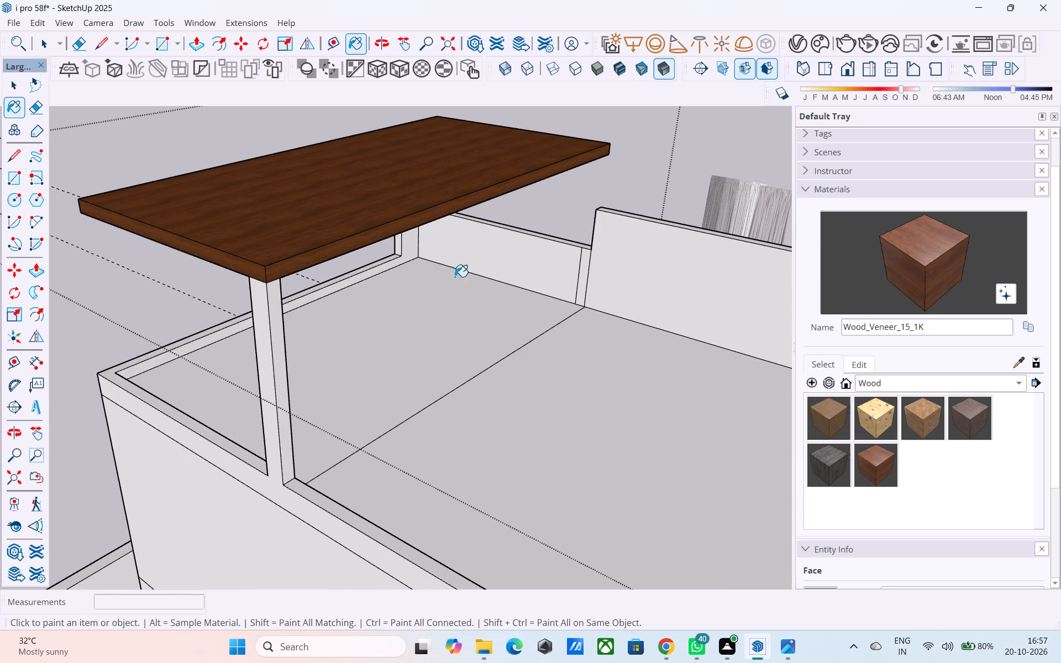
scroll(455, 277, down, 3)
middle_drag(487, 288, 71, 264)
middle_drag(268, 224, 314, 352)
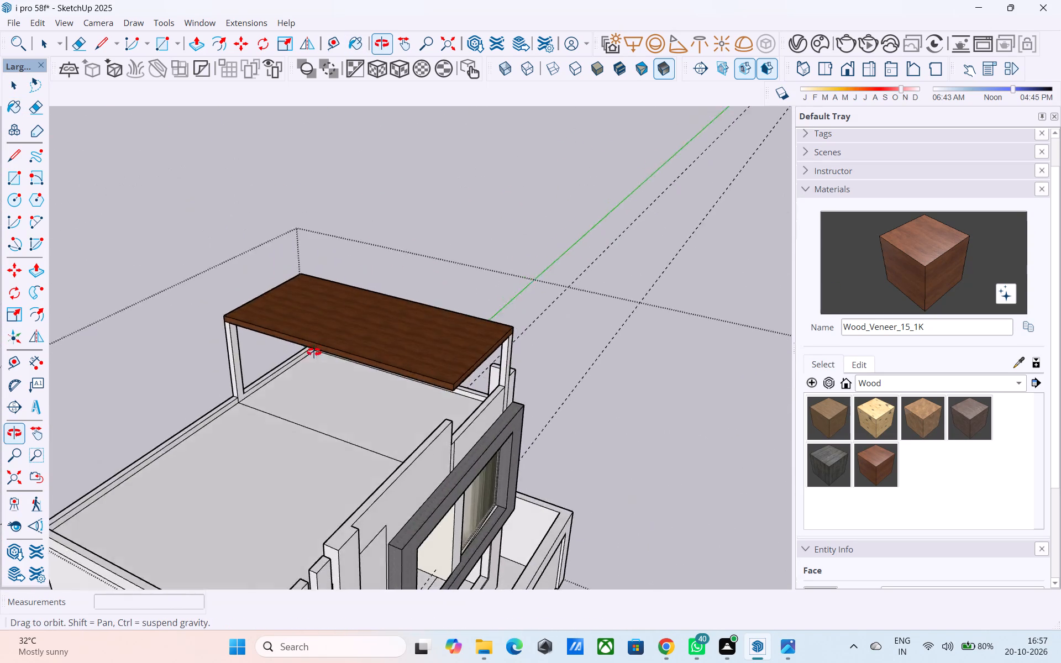
middle_drag(314, 352, 459, 329)
scroll(460, 328, up, 8)
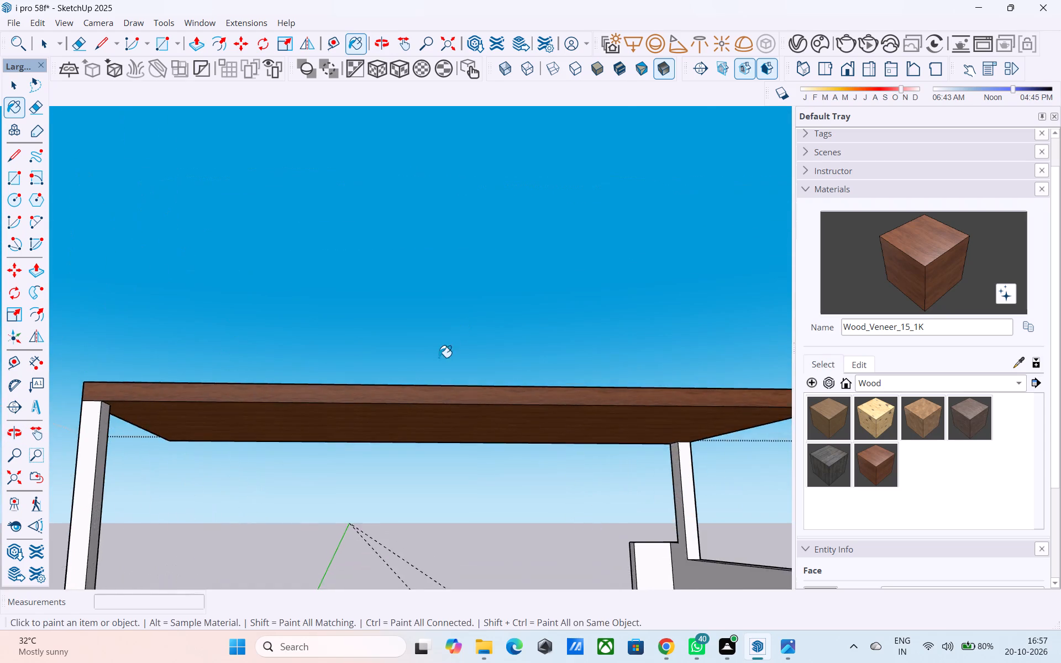
scroll(439, 357, up, 3)
middle_drag(409, 375, 417, 294)
middle_drag(406, 311, 372, 451)
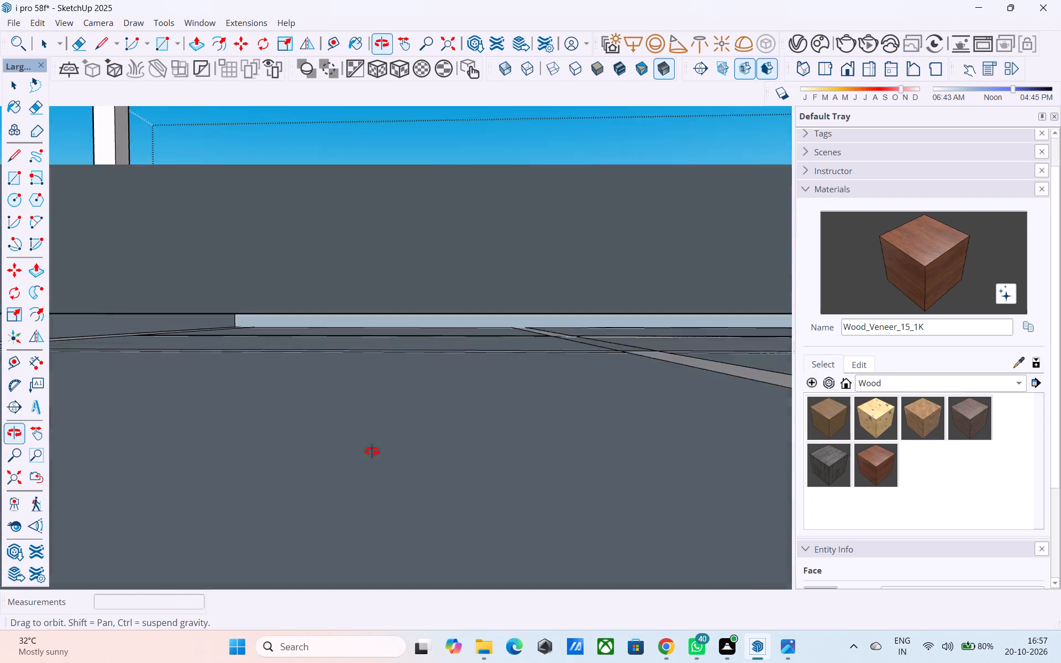
middle_drag(372, 451, 364, 494)
scroll(428, 302, down, 20)
scroll(428, 302, down, 5)
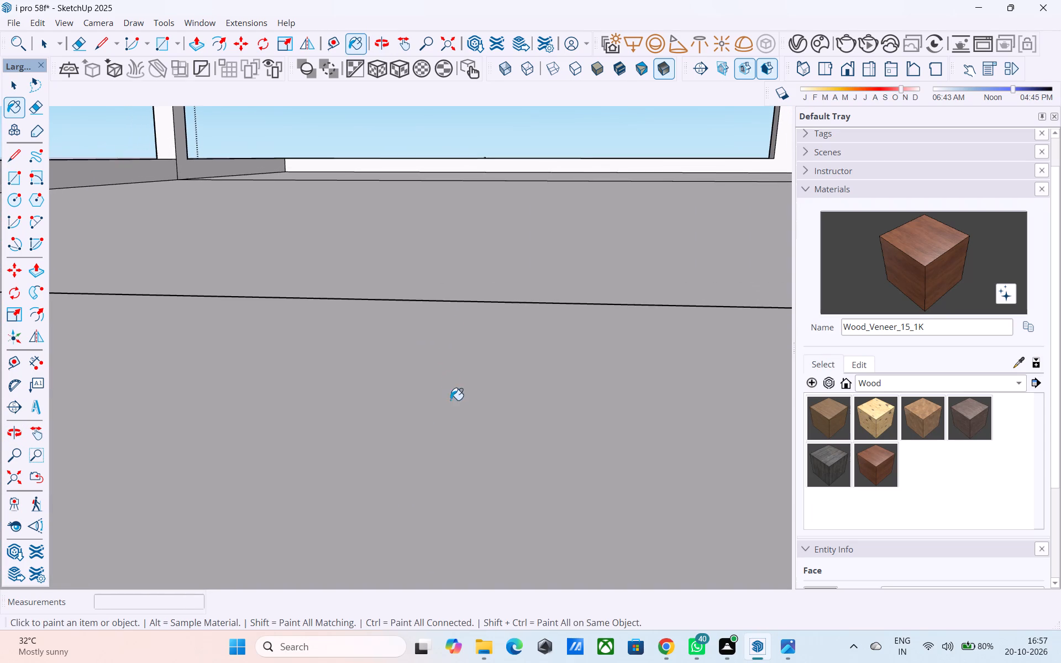
scroll(450, 400, down, 20)
scroll(450, 400, down, 3)
middle_drag(366, 217, 319, 466)
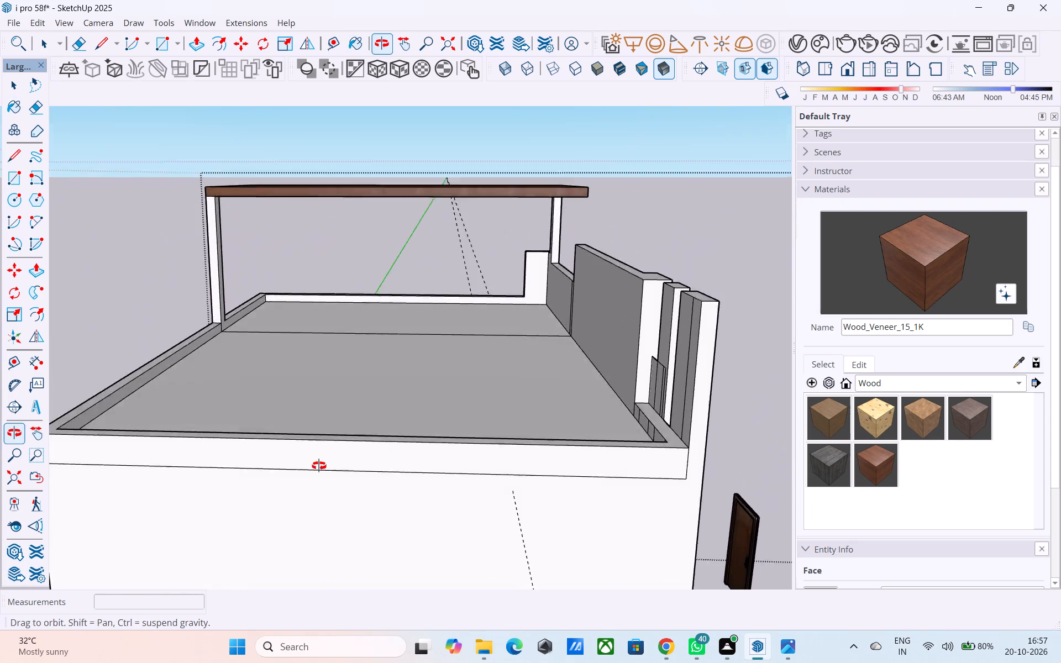
middle_drag(319, 466, 327, 438)
scroll(337, 235, up, 8)
shift+middle_drag(348, 266, 397, 320)
shift+scroll(348, 267, down, 1)
scroll(397, 307, up, 3)
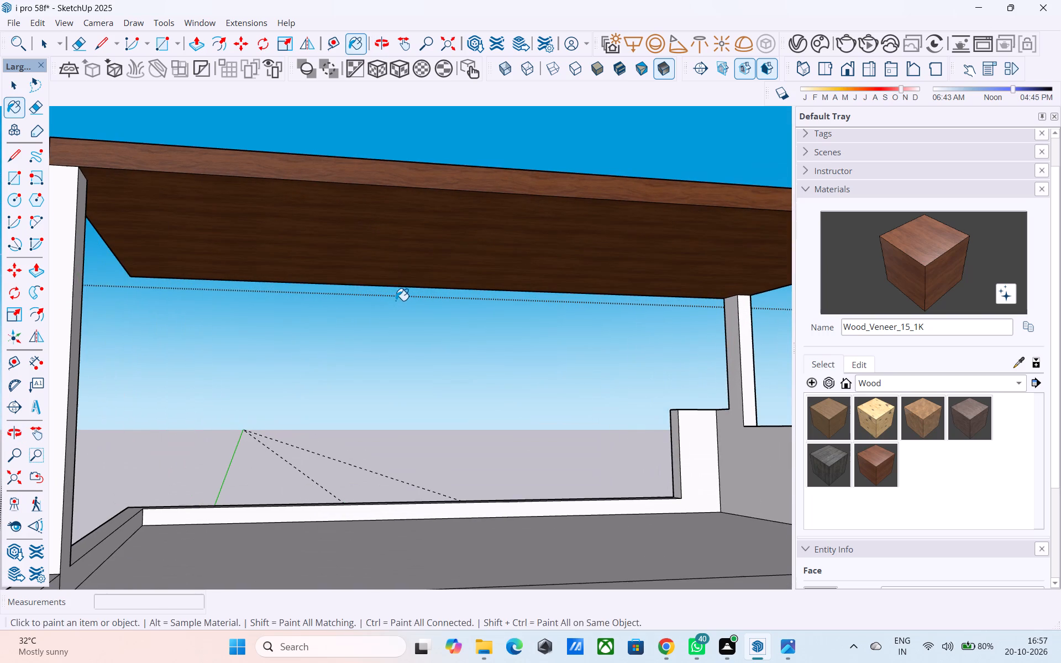
scroll(396, 301, up, 1)
key(space)
click(390, 252)
key(f)
click(390, 252)
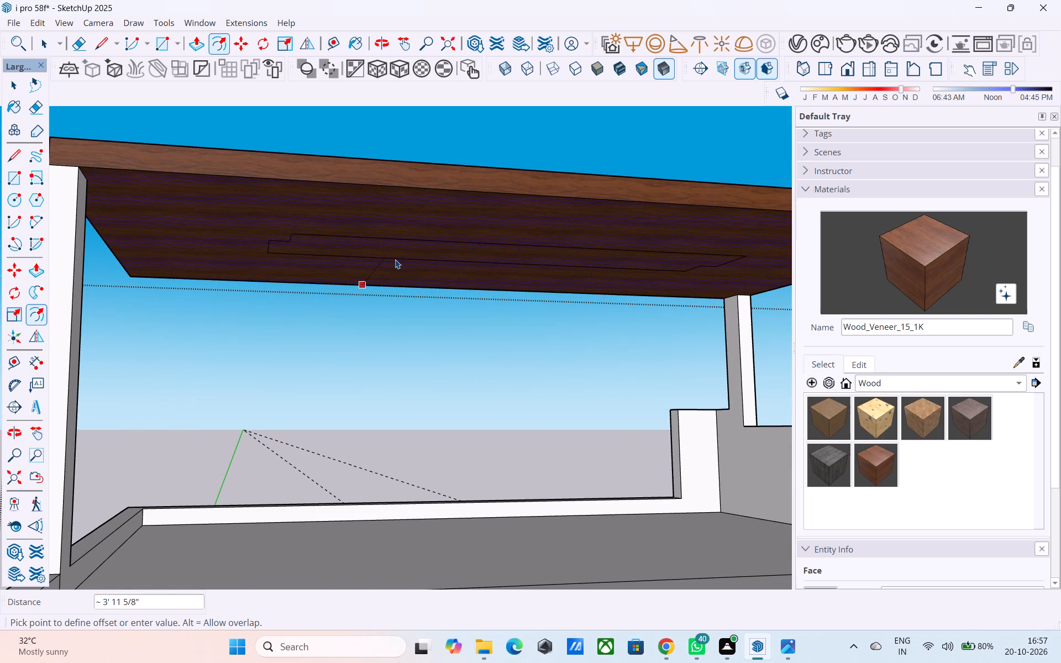
text(2')
key(Return)
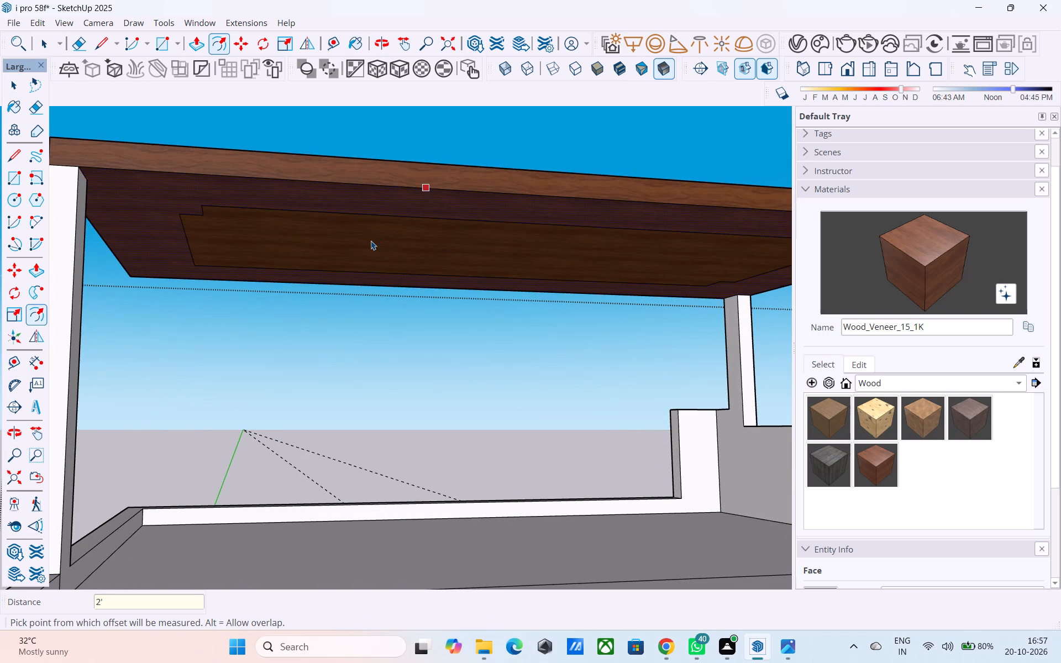
Draw two lines extending the inner outline's edges until they meet at the notched corner near one canopy post.
middle_drag(366, 239, 329, 217)
scroll(329, 215, down, 4)
middle_drag(329, 215, 320, 503)
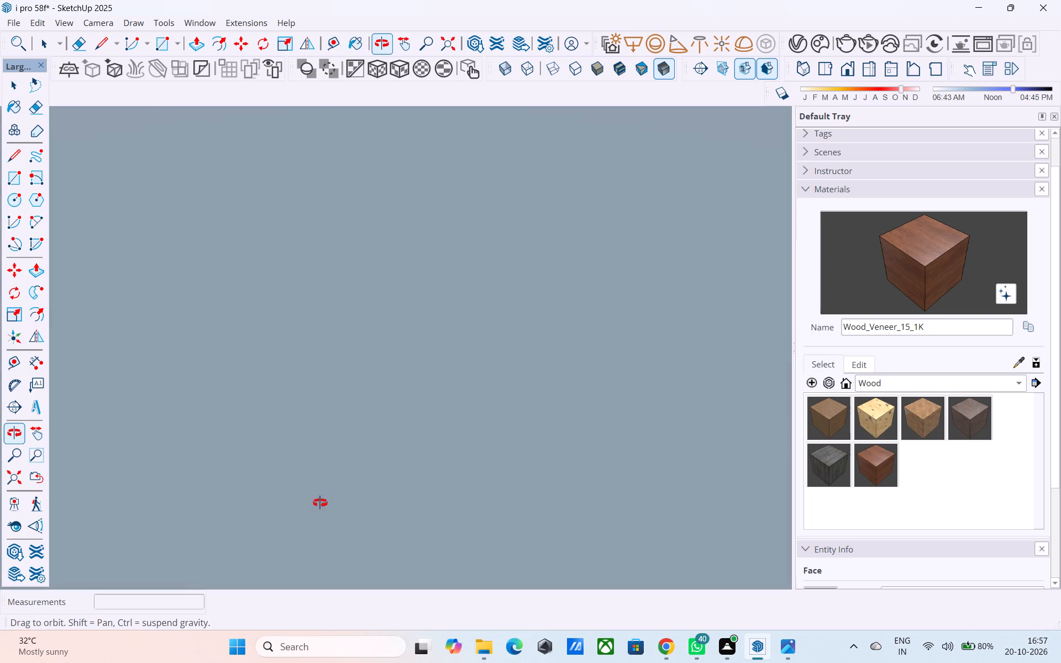
middle_drag(320, 503, 321, 503)
scroll(346, 418, down, 20)
scroll(346, 418, down, 12)
middle_drag(398, 376, 475, 297)
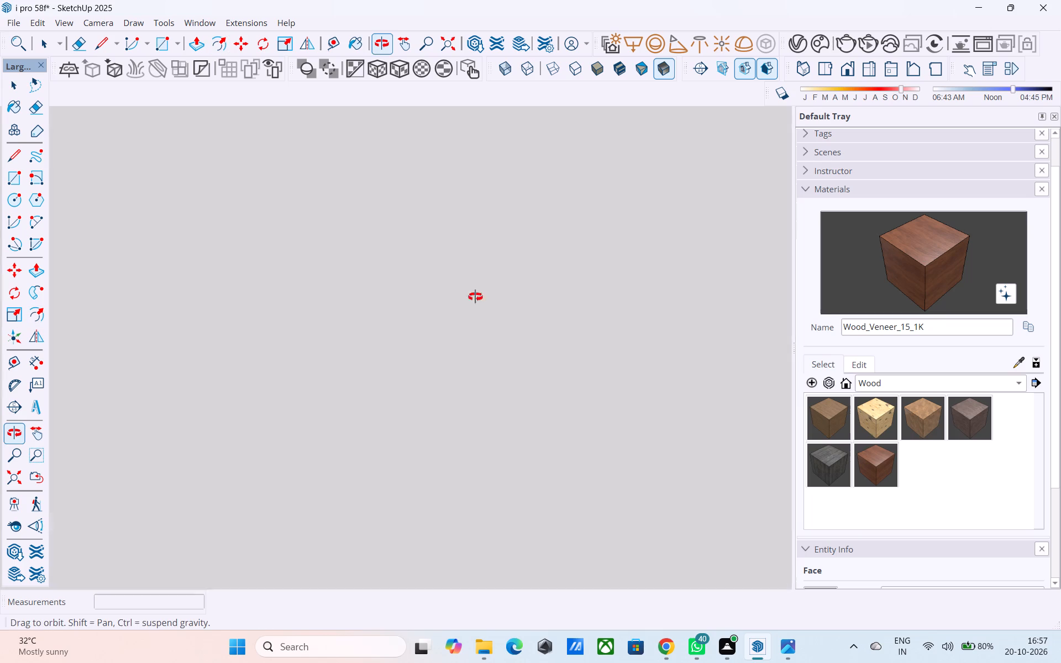
middle_drag(475, 297, 687, 256)
middle_drag(194, 399, 390, 265)
shift+middle_drag(376, 269, 338, 509)
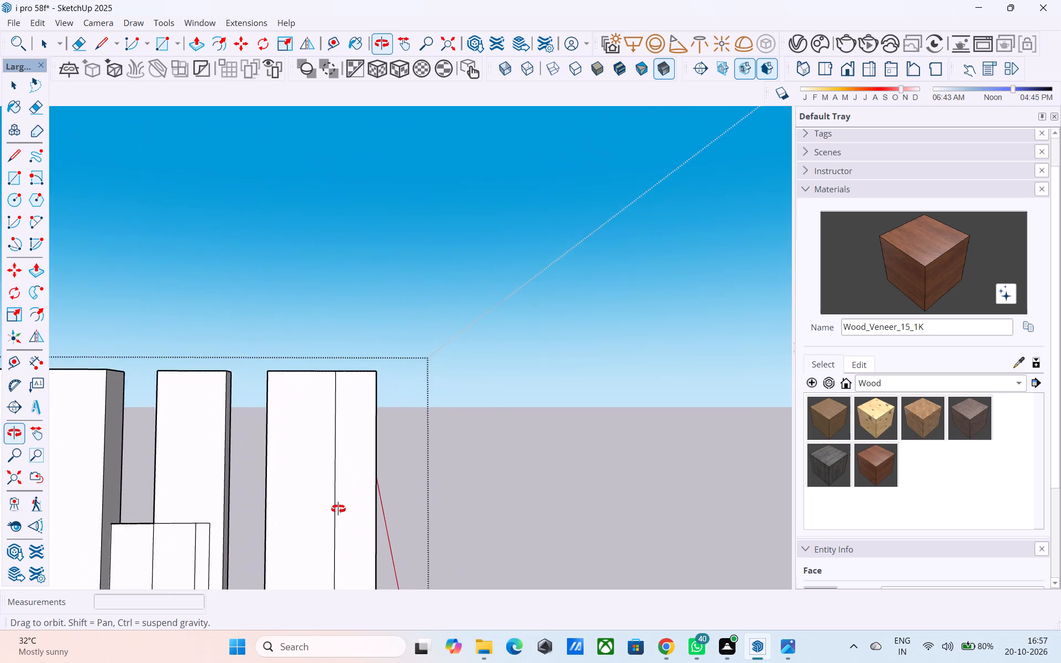
shift+middle_drag(338, 509, 339, 509)
scroll(444, 401, down, 3)
middle_drag(398, 421, 0, 465)
middle_drag(195, 420, 0, 472)
scroll(322, 395, up, 2)
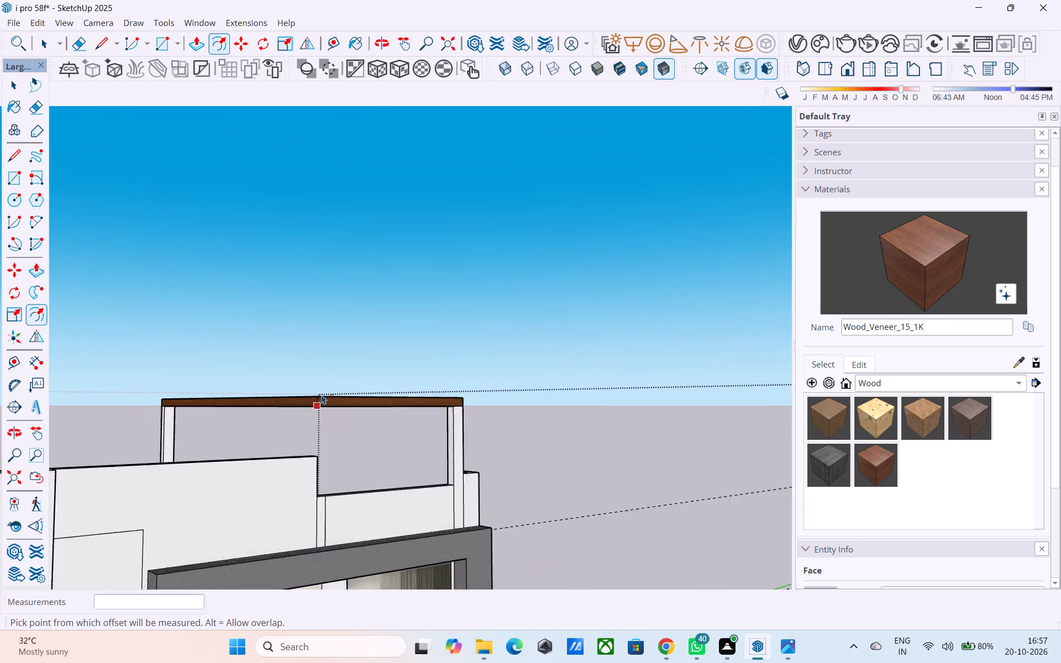
scroll(322, 394, up, 6)
middle_drag(335, 390, 62, 376)
shift+middle_drag(350, 385, 411, 332)
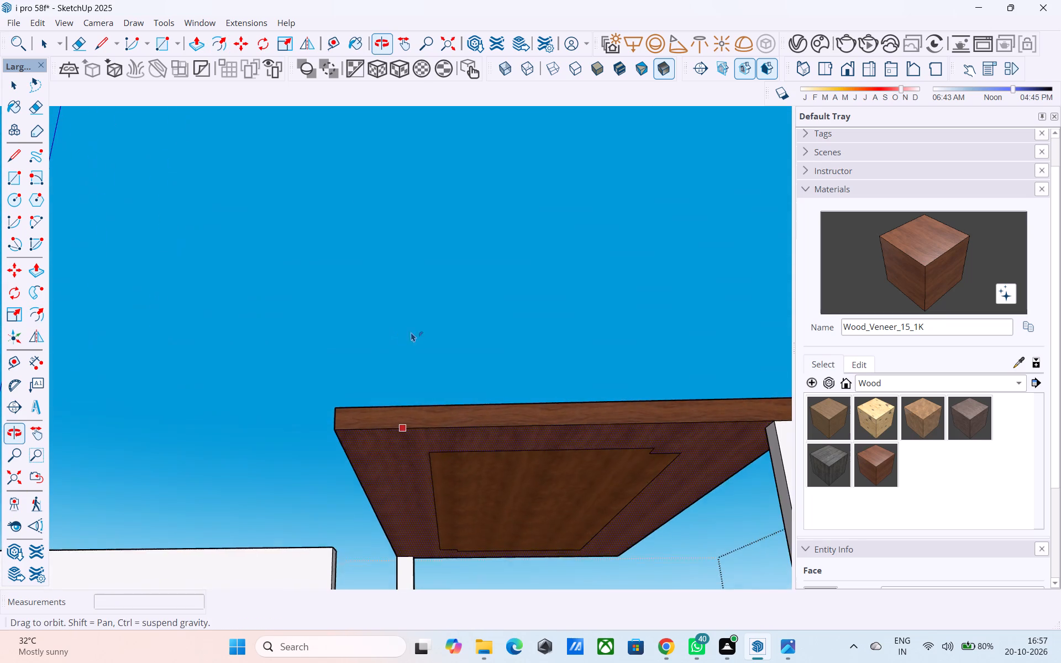
shift+middle_drag(411, 332, 411, 332)
scroll(468, 438, up, 3)
shift+middle_drag(464, 440, 369, 290)
key(space)
click(426, 342)
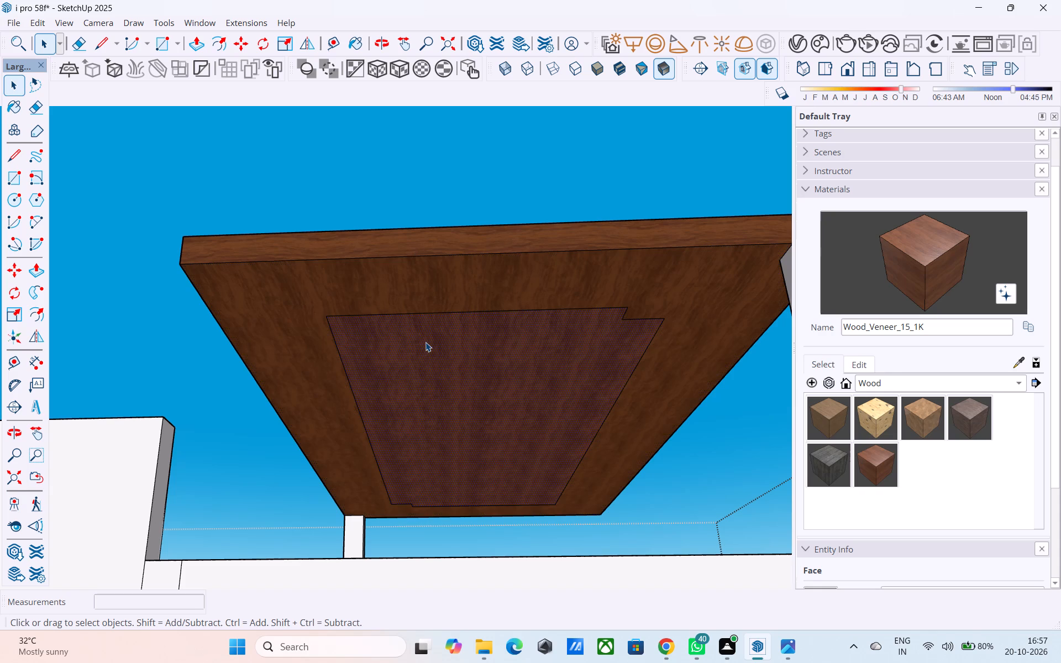
key(l)
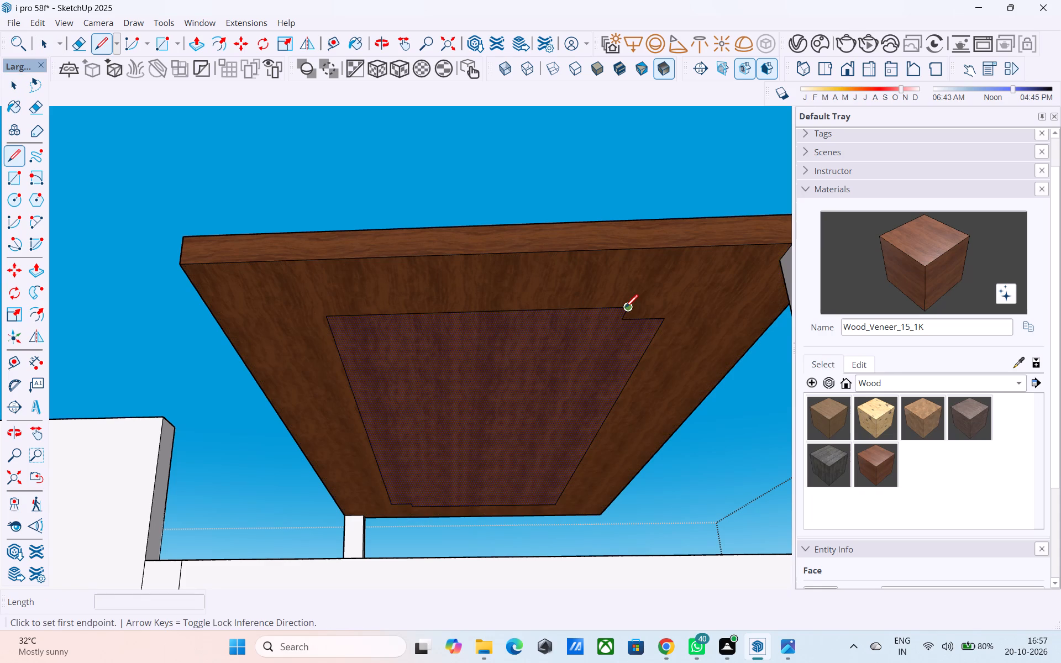
drag(625, 308, 631, 309)
click(695, 308)
key(space)
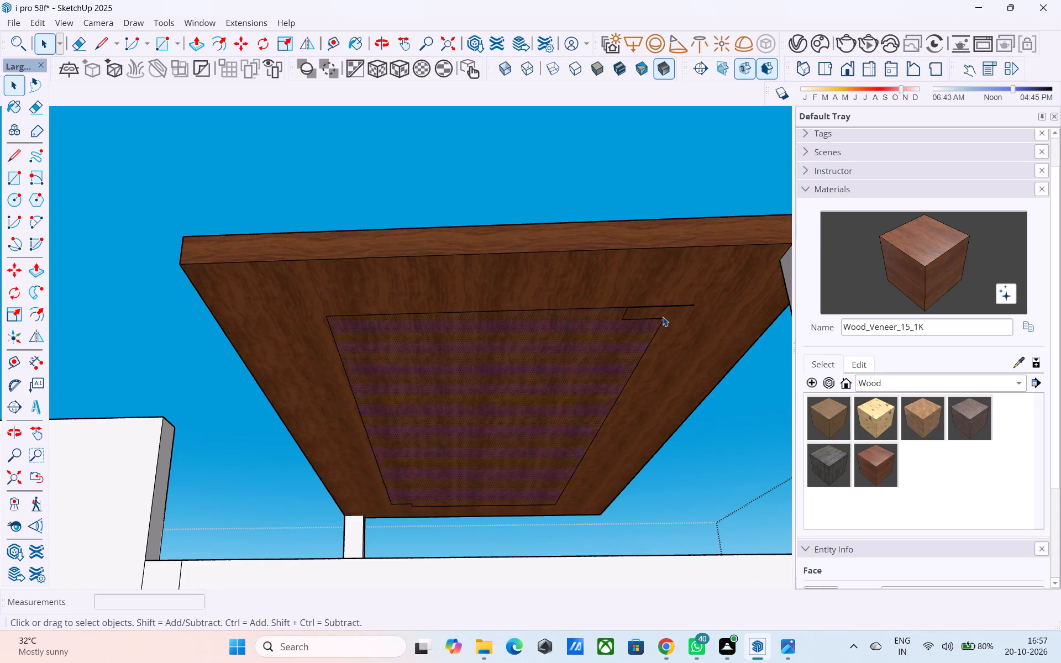
key(l)
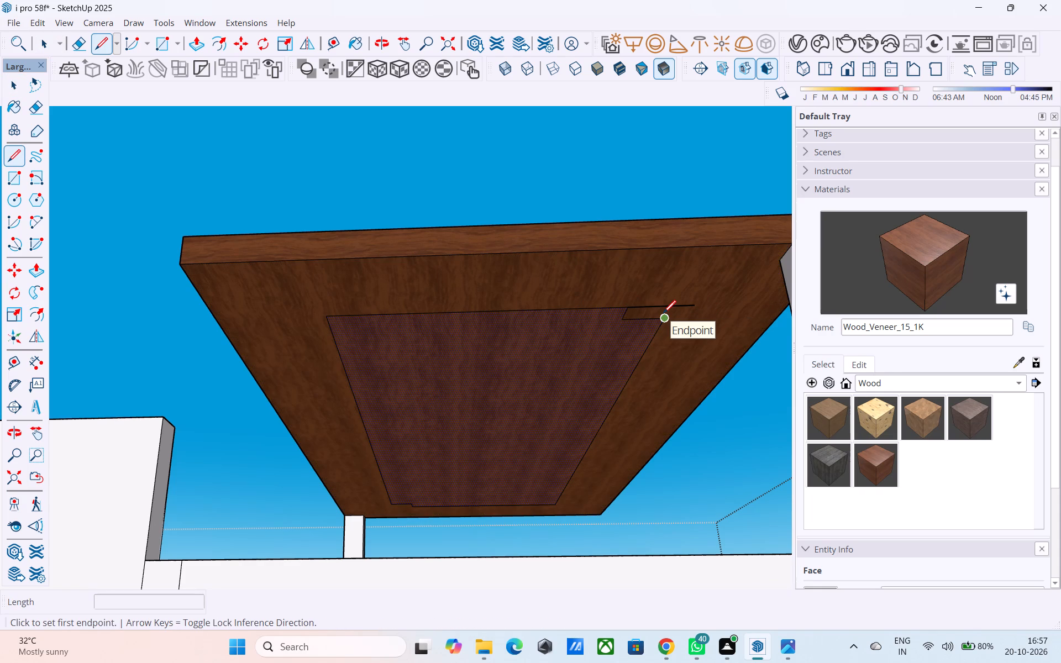
click(658, 324)
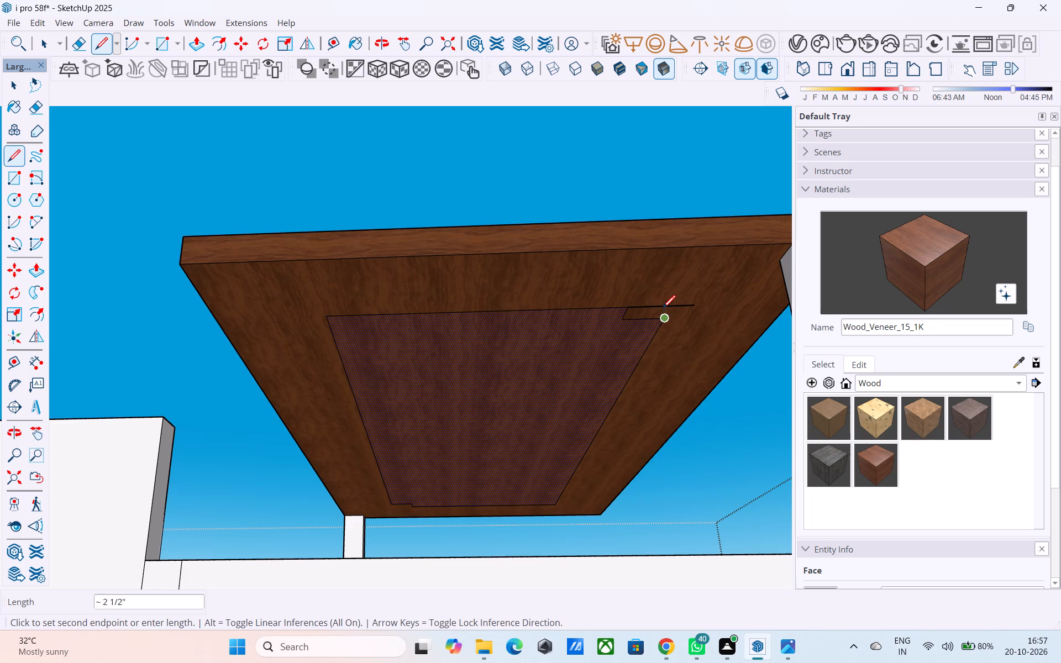
click(669, 300)
Erase the line overrun and the leftover notch segments at that corner of the inner outline.
key(e)
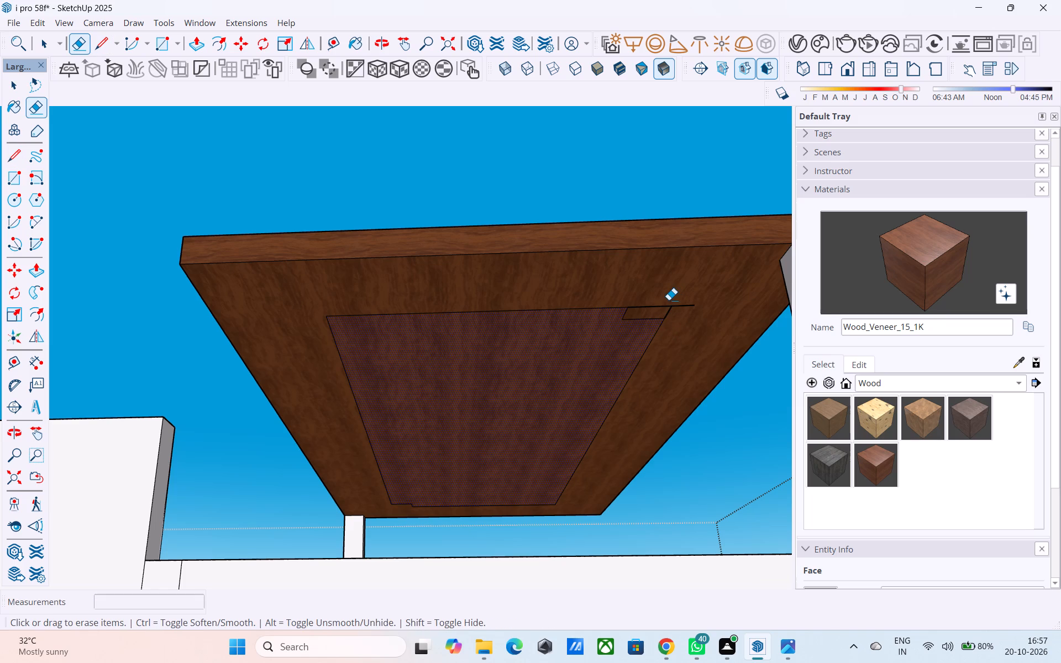
drag(675, 304, 677, 314)
drag(629, 319, 623, 318)
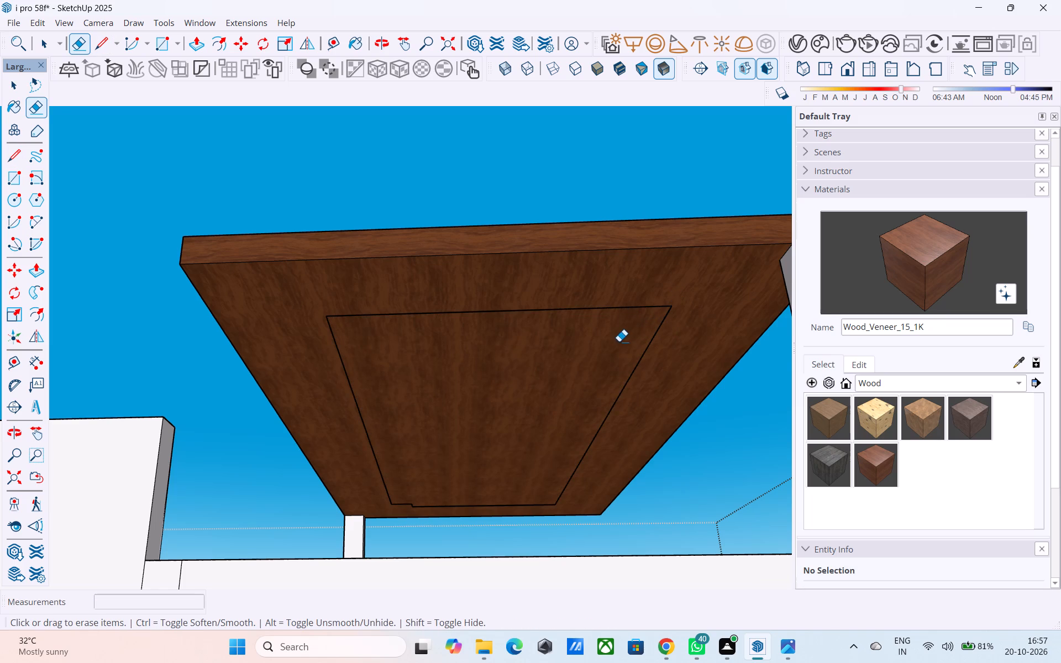
At the remaining notched corner near the other canopy post, extend the inner outline with lines of about 11" and 6" so its edges meet.
scroll(616, 331, down, 4)
middle_drag(607, 343, 146, 322)
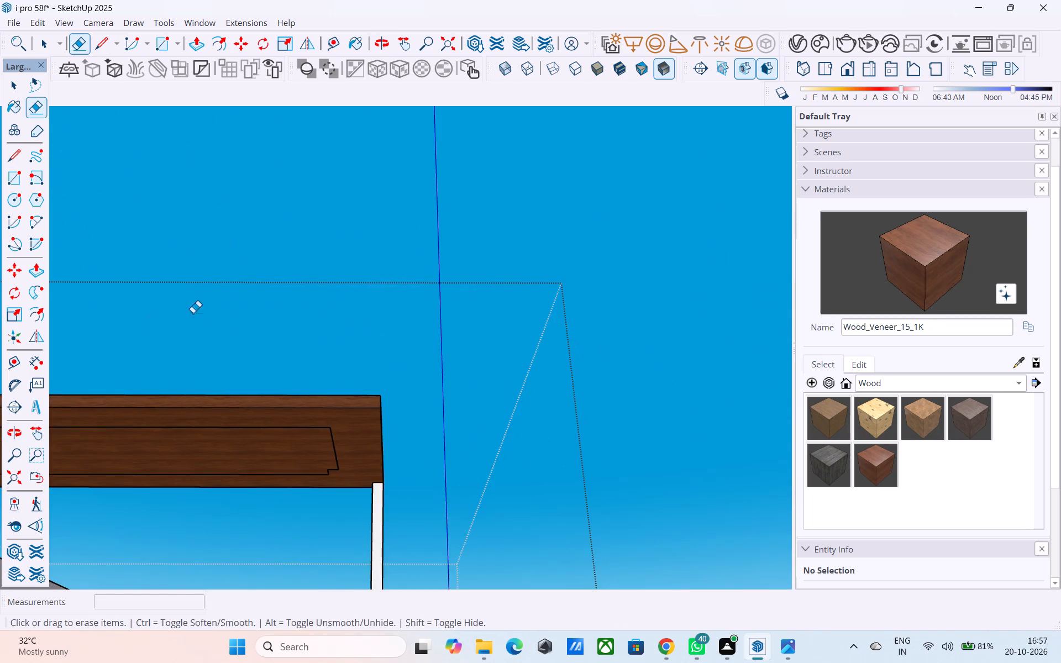
scroll(568, 297, down, 4)
middle_drag(601, 302, 297, 286)
scroll(341, 407, up, 12)
key(space)
middle_drag(373, 449, 365, 439)
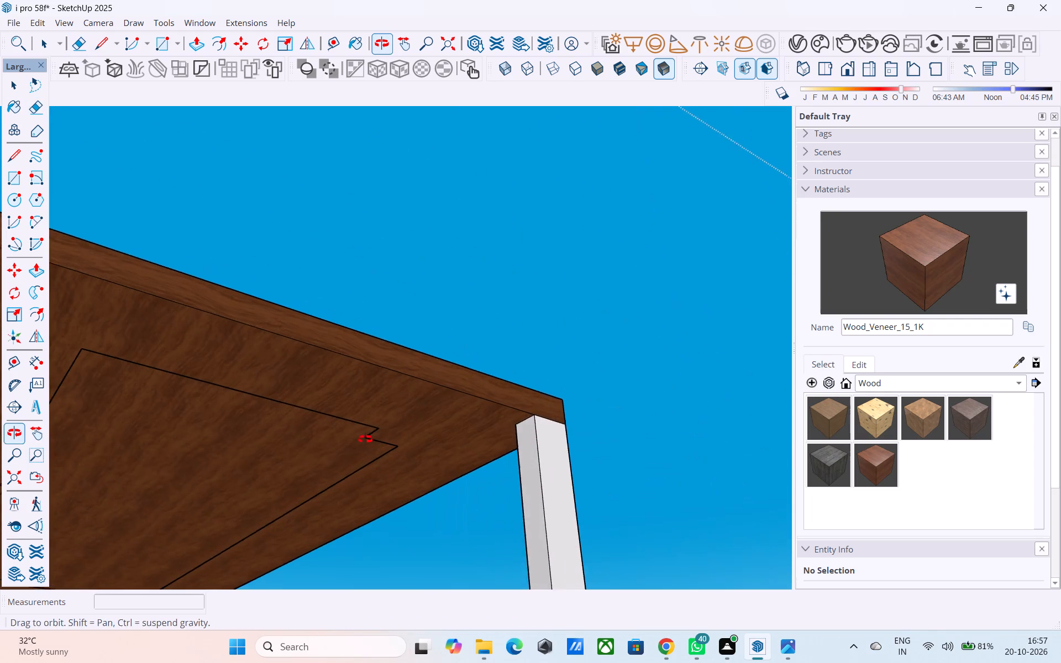
middle_drag(365, 439, 371, 401)
key(l)
scroll(376, 415, up, 4)
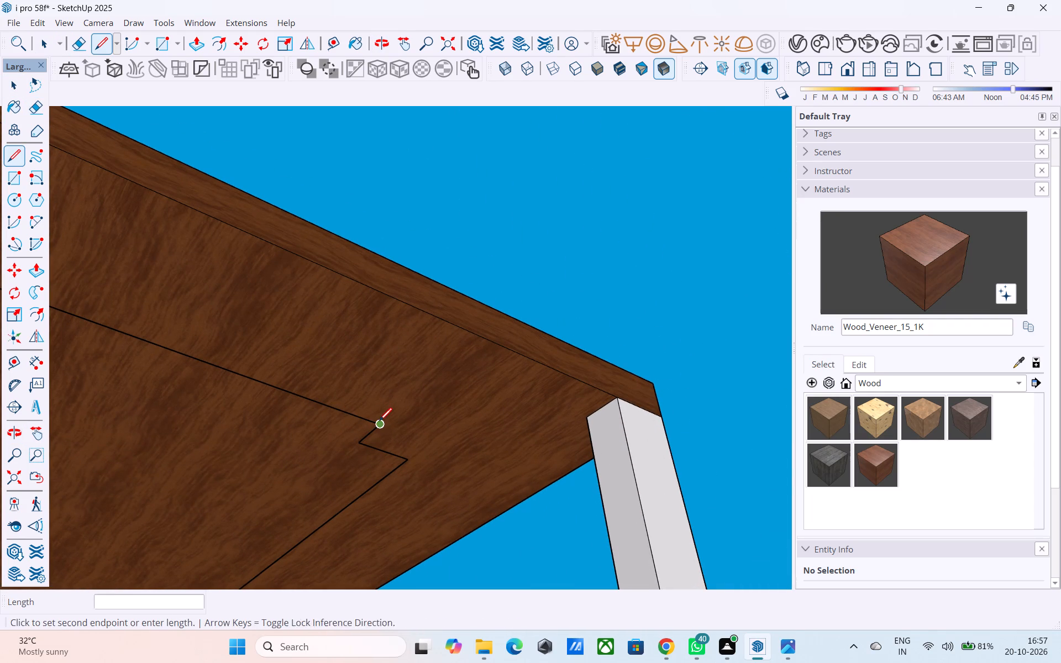
click(379, 422)
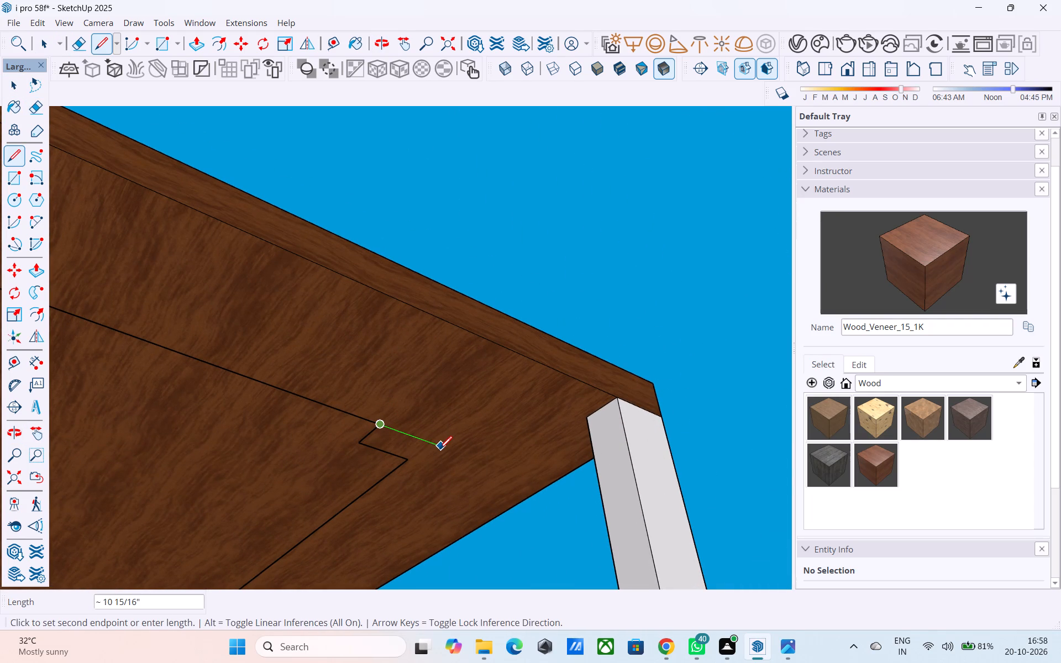
click(439, 450)
key(l)
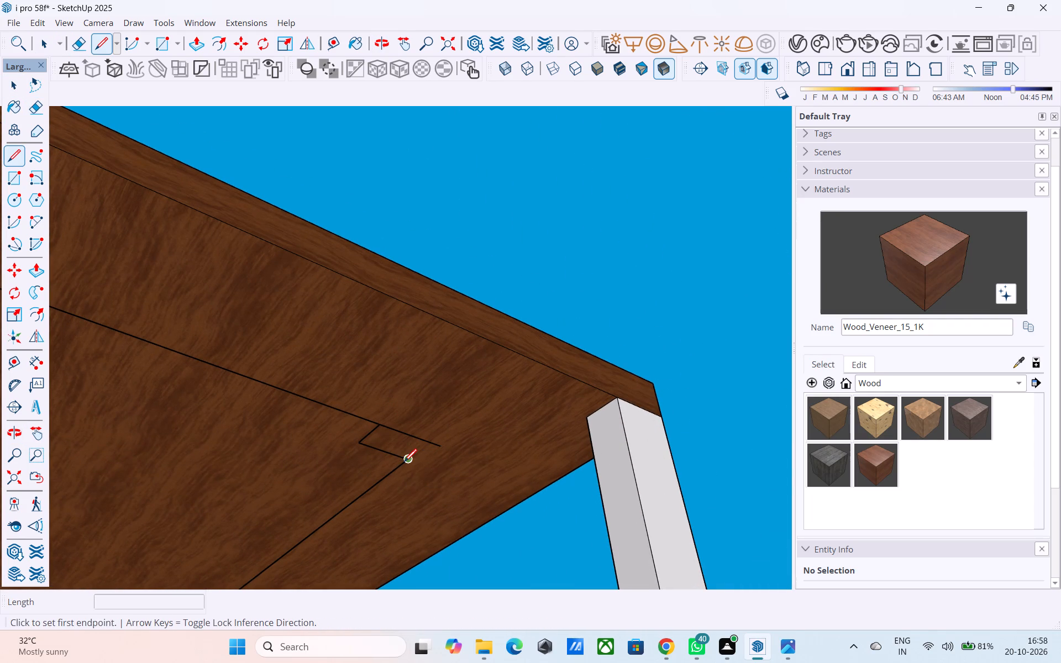
click(404, 462)
click(426, 437)
Erase the notch segments and the overrunning line end at this second corner of the inner outline.
key(e)
drag(401, 455, 384, 452)
drag(372, 441, 361, 438)
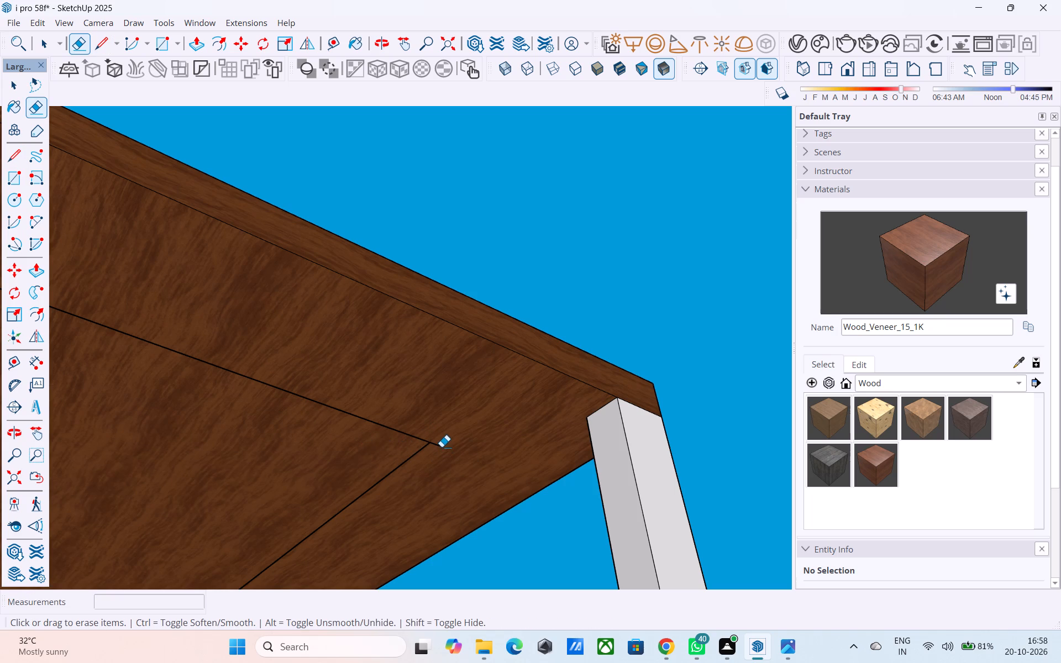
click(440, 446)
key(space)
Draw a rectangle of about 16' 6" by 6' over the inner outline on the canopy's underside, corner to opposite corner.
scroll(450, 440, down, 6)
click(391, 458)
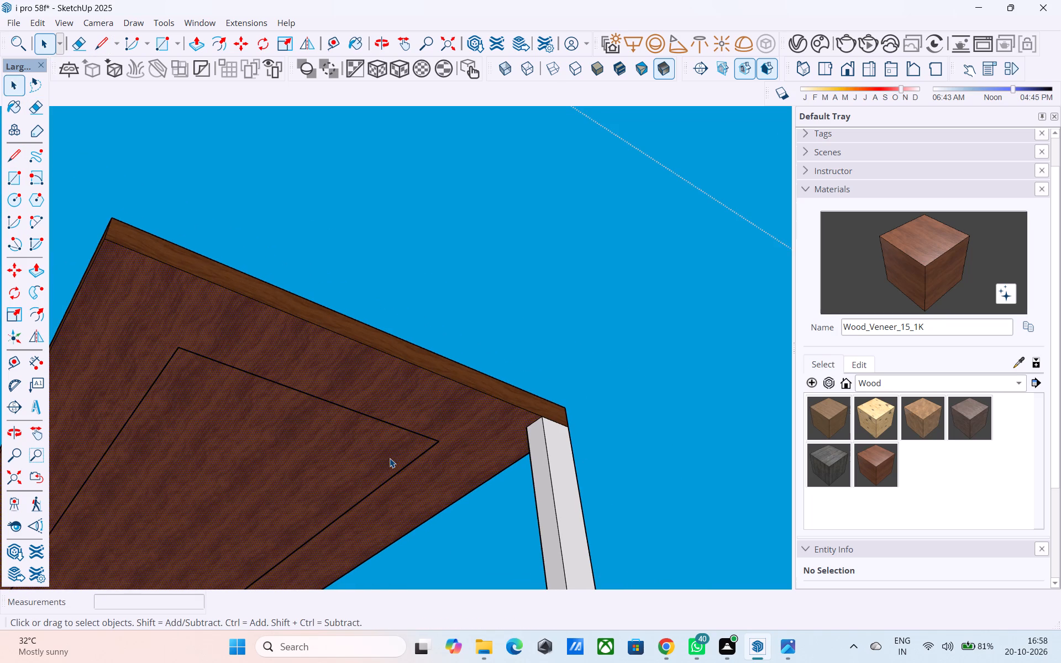
key(r)
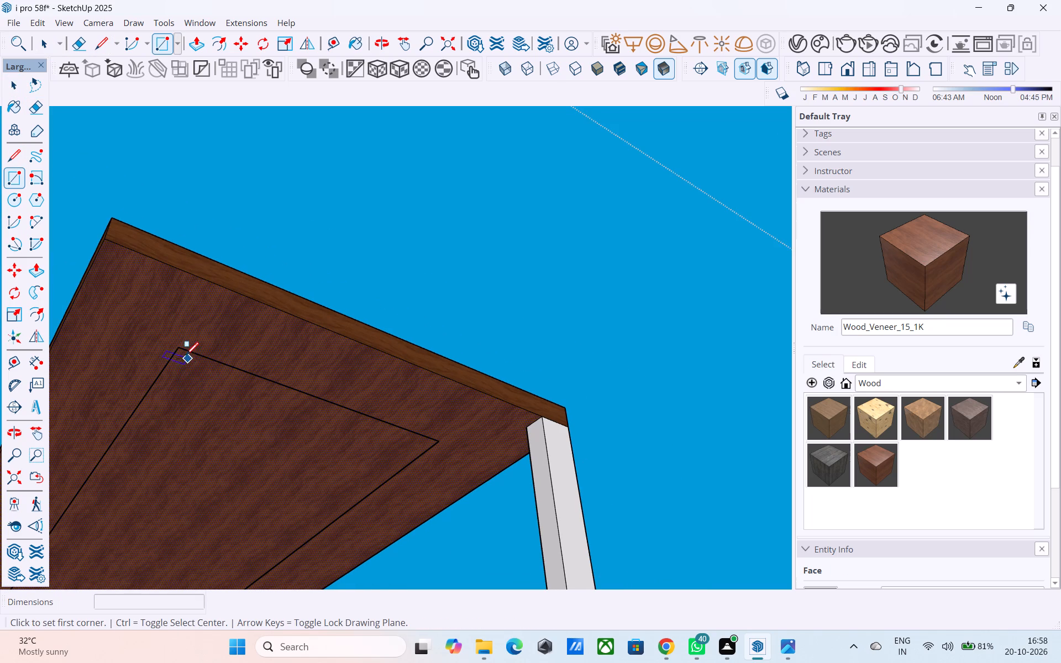
click(181, 350)
shift+middle_drag(201, 427, 254, 330)
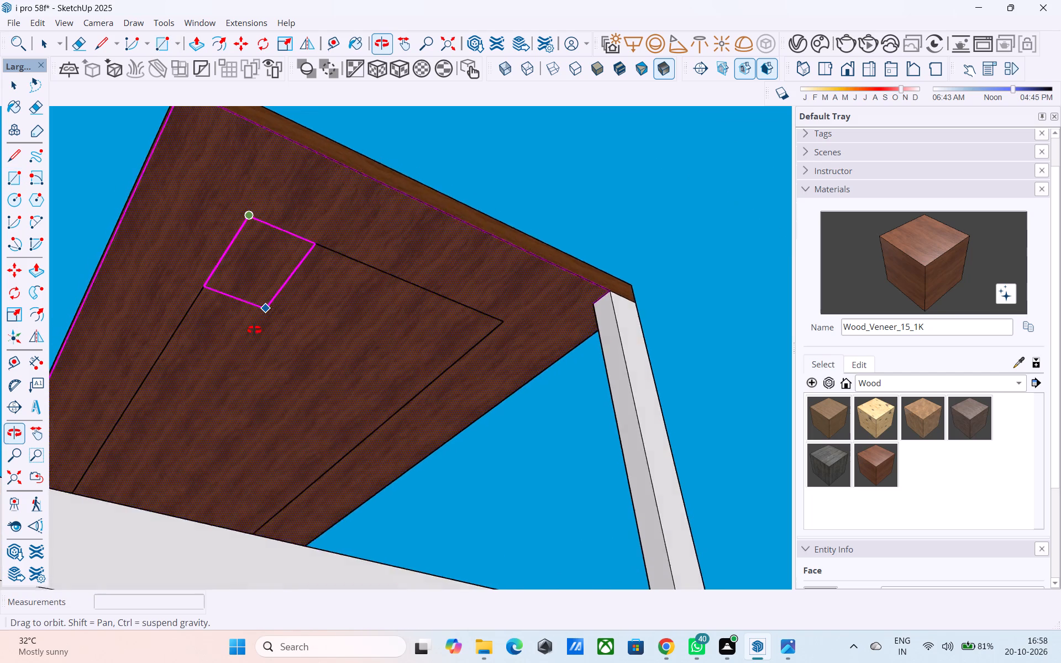
shift+middle_drag(254, 330, 223, 386)
scroll(259, 446, up, 4)
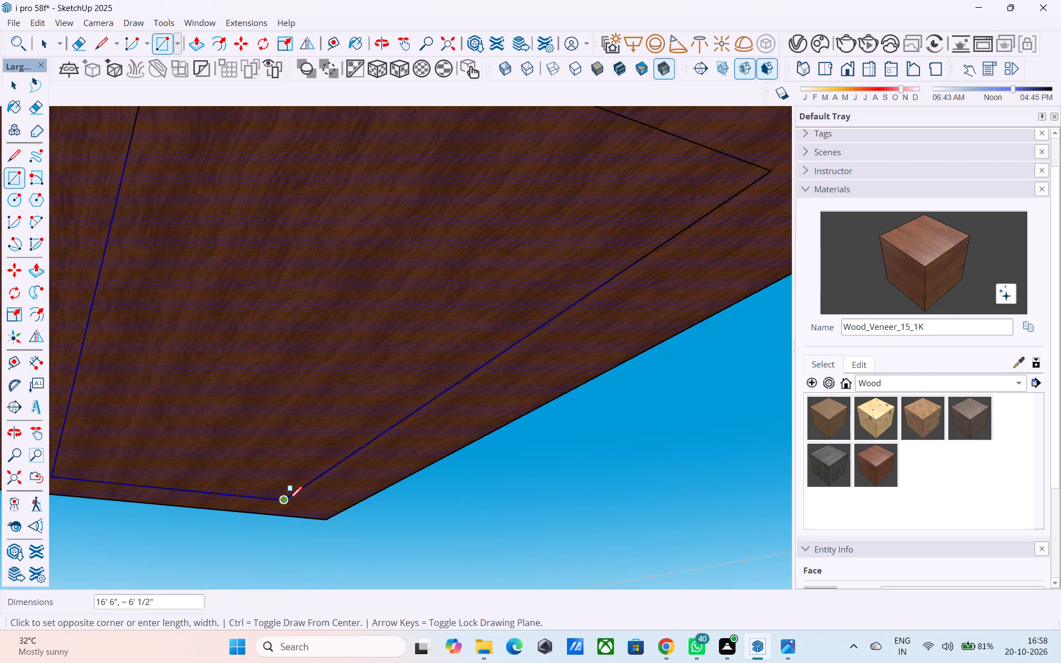
click(288, 501)
Offset the underside panel's outline inward by 3", then change the offset to 4".
scroll(286, 481, down, 5)
key(space)
click(291, 431)
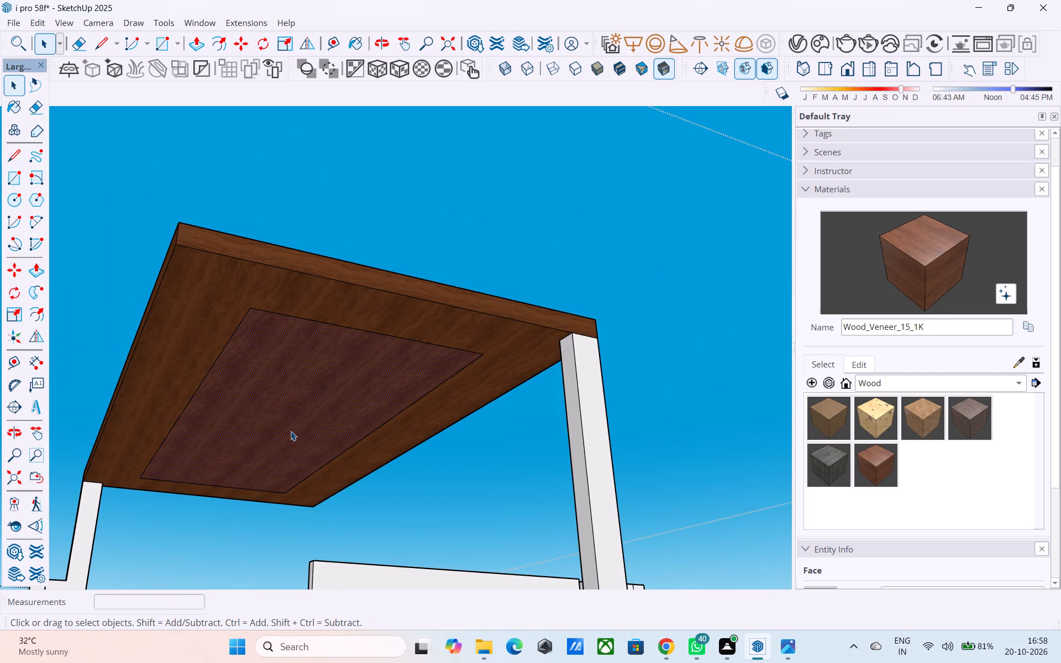
key(f)
click(291, 431)
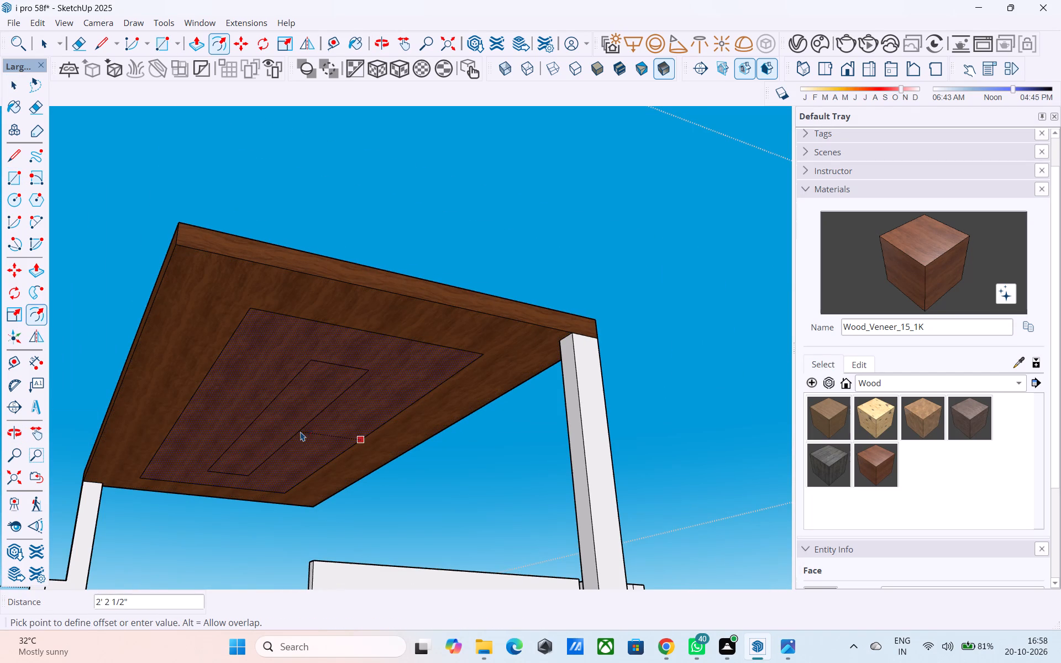
text(3")
key(Return)
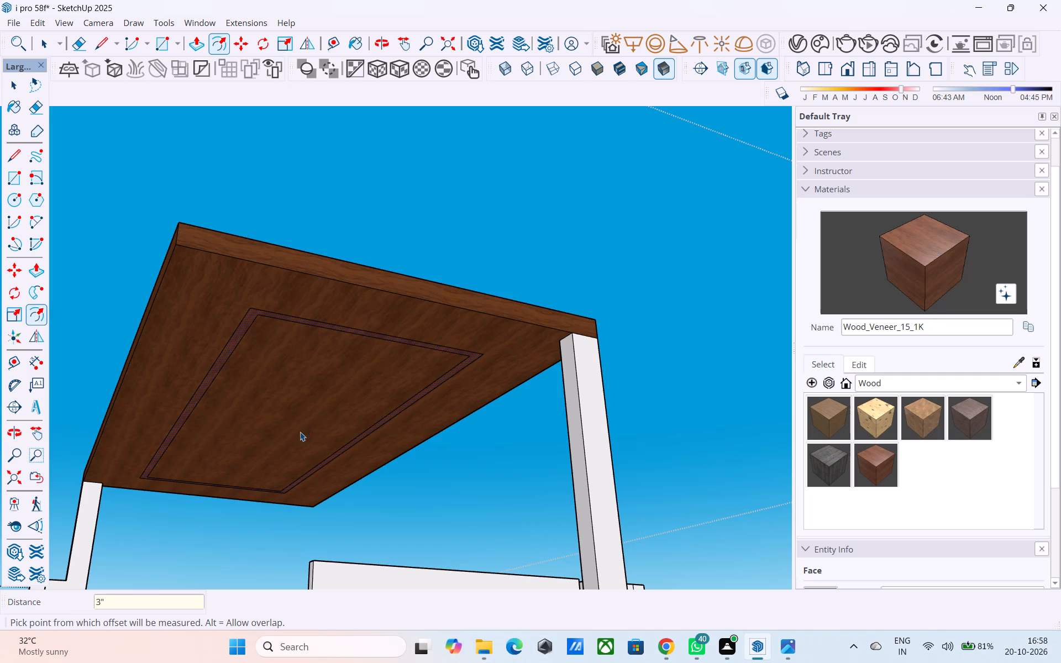
text(4")
key(Return)
key(space)
Paint the narrow border band on the canopy's underside with the solid colour D04_Dandelion_Burst.
scroll(248, 340, up, 4)
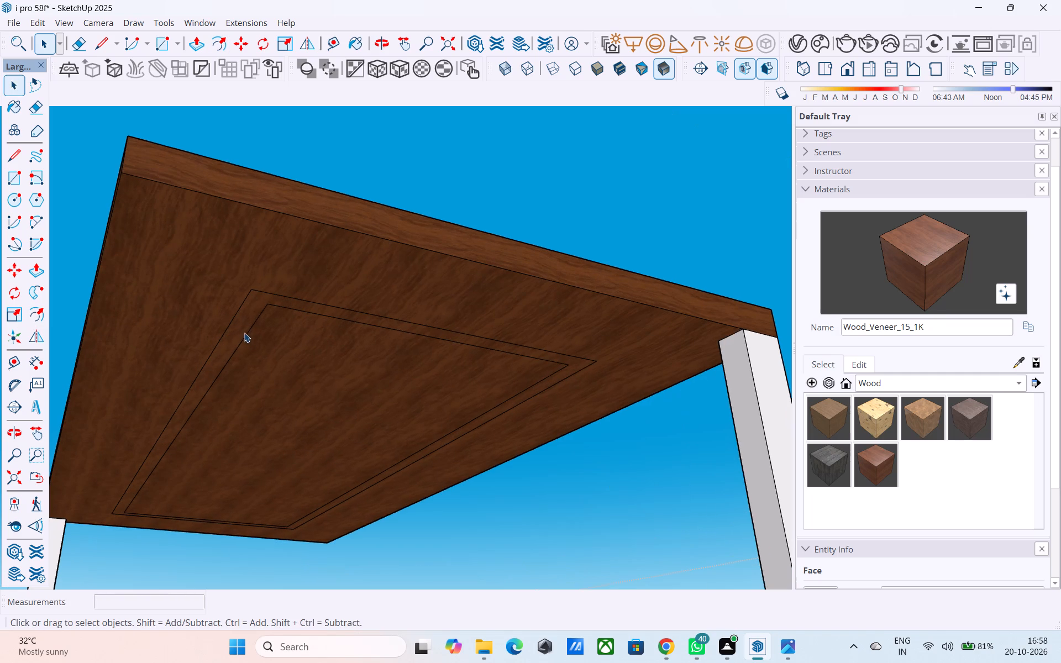
click(242, 330)
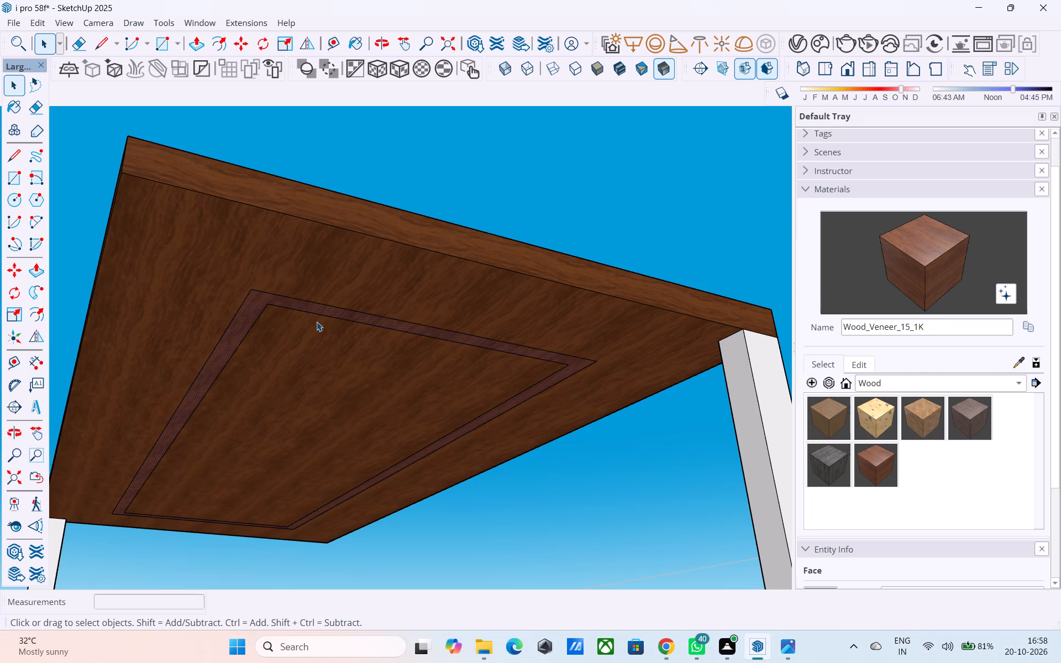
scroll(316, 320, down, 4)
middle_drag(315, 320, 311, 323)
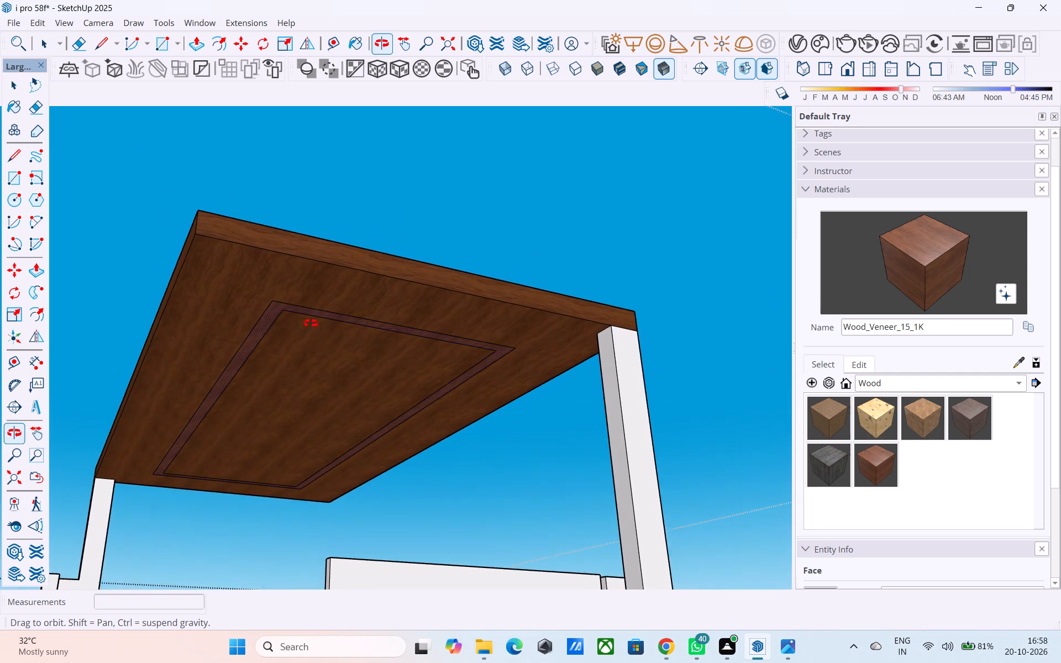
middle_drag(311, 323, 309, 322)
click(886, 386)
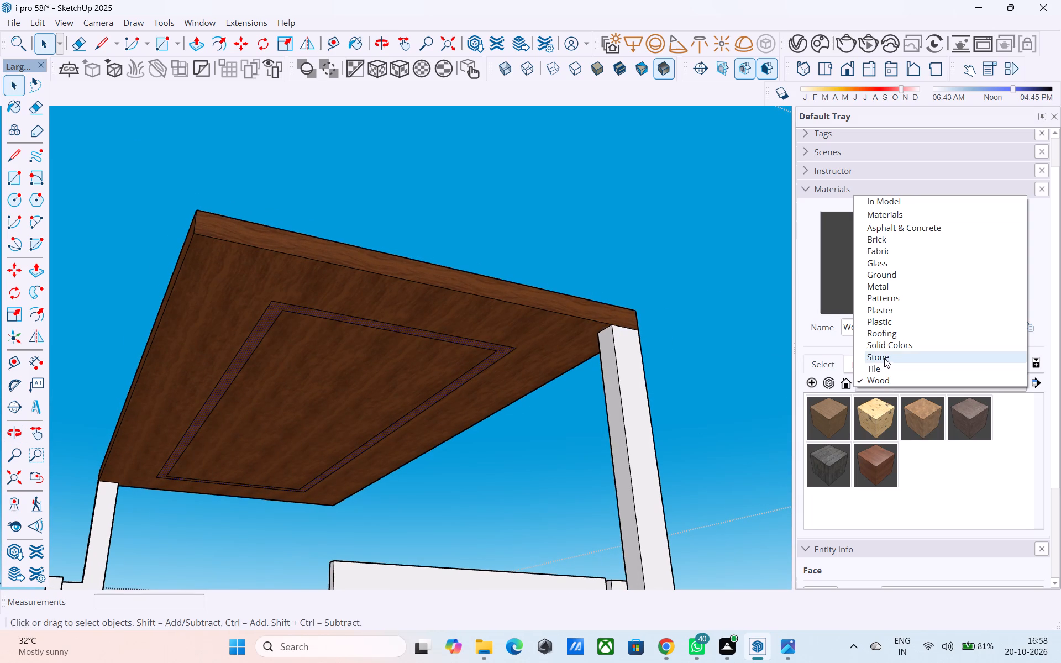
click(881, 346)
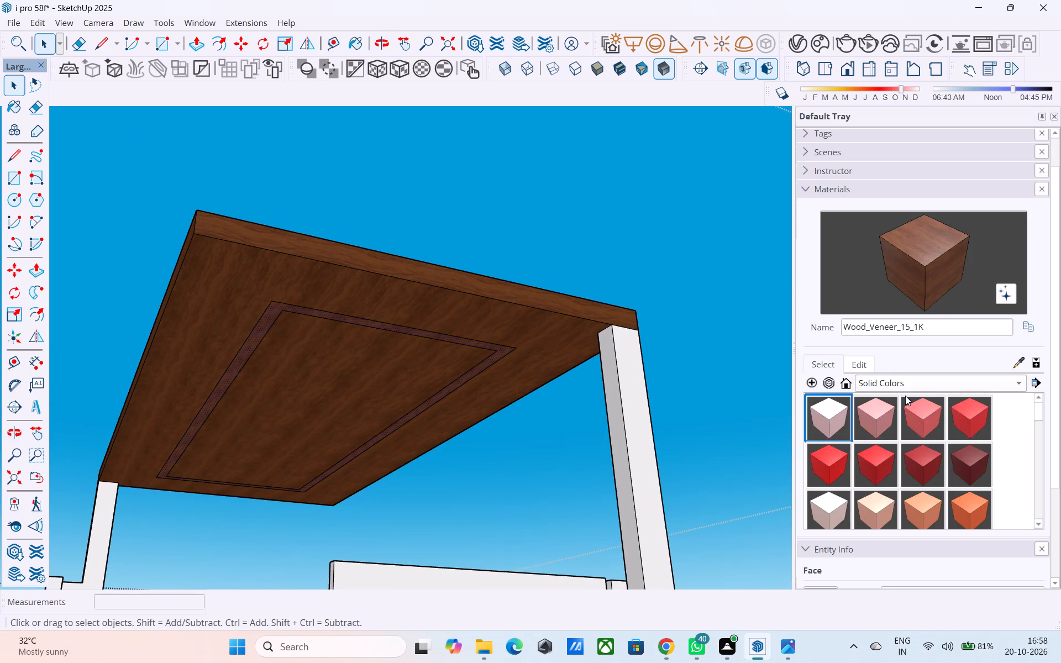
scroll(908, 407, down, 5)
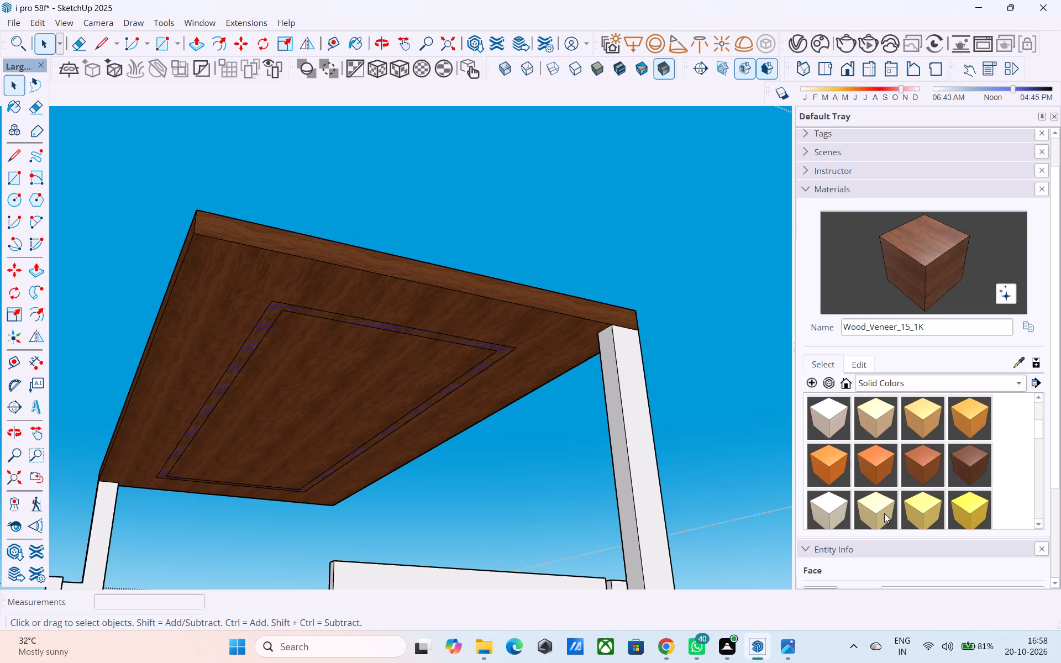
click(959, 510)
scroll(299, 319, up, 6)
click(265, 308)
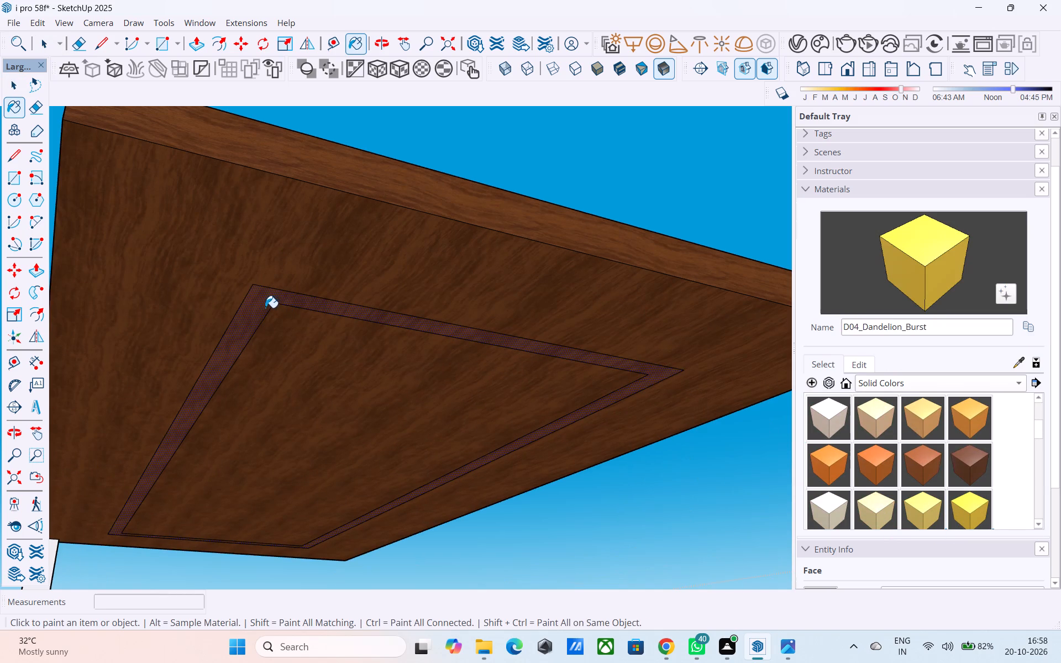
Erase the stray edges on the white upper front wall beside the vertical fins.
scroll(265, 308, down, 9)
middle_drag(298, 314, 337, 444)
scroll(355, 402, down, 6)
middle_drag(363, 401, 671, 383)
middle_drag(431, 399, 681, 357)
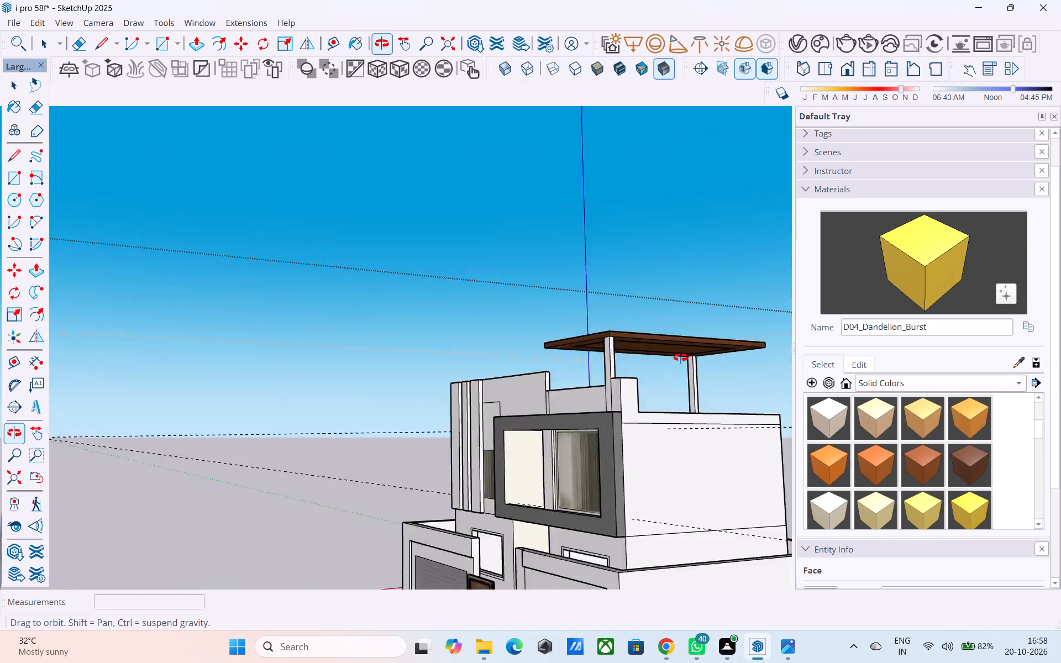
middle_drag(681, 357, 838, 314)
middle_drag(571, 384, 718, 369)
scroll(493, 402, up, 6)
scroll(494, 395, down, 5)
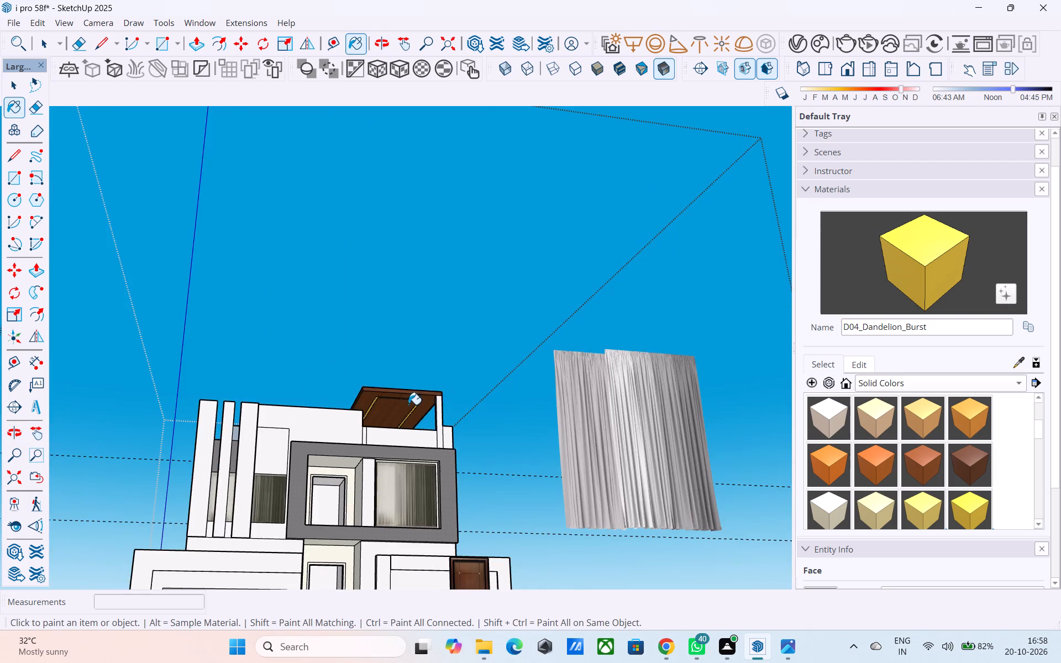
scroll(408, 404, down, 1)
middle_drag(408, 404, 424, 457)
scroll(389, 418, up, 5)
scroll(316, 396, up, 5)
key(e)
drag(329, 341, 345, 315)
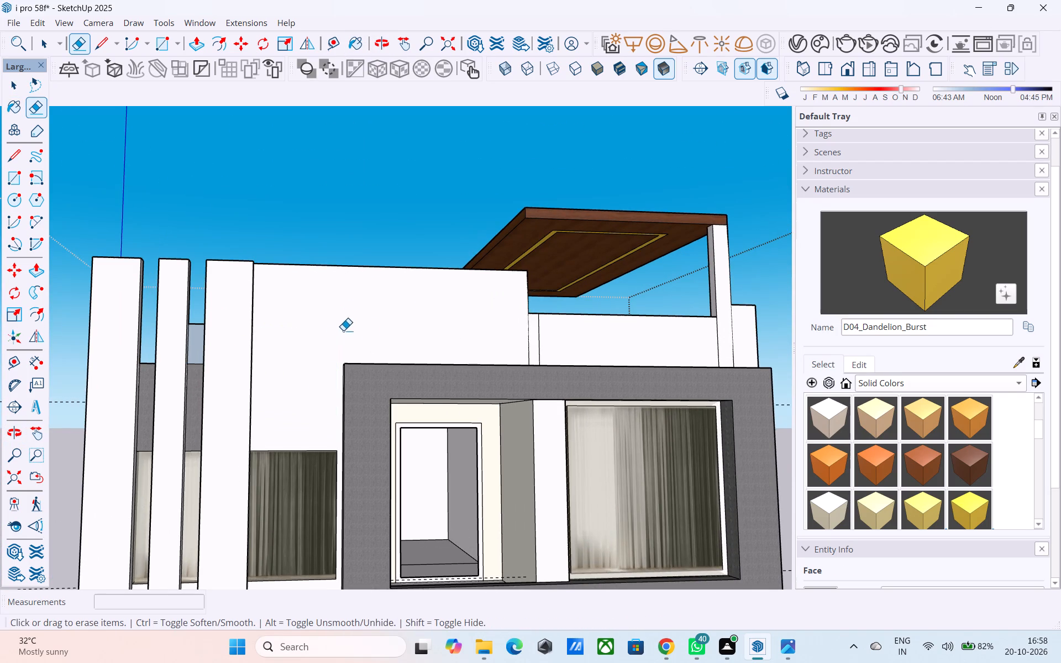
Erase the leftover vertical edges on the parapet wall below the canopy and stray edges elsewhere on the facade.
scroll(523, 331, up, 4)
scroll(405, 361, down, 2)
middle_drag(515, 336, 507, 403)
scroll(469, 347, down, 5)
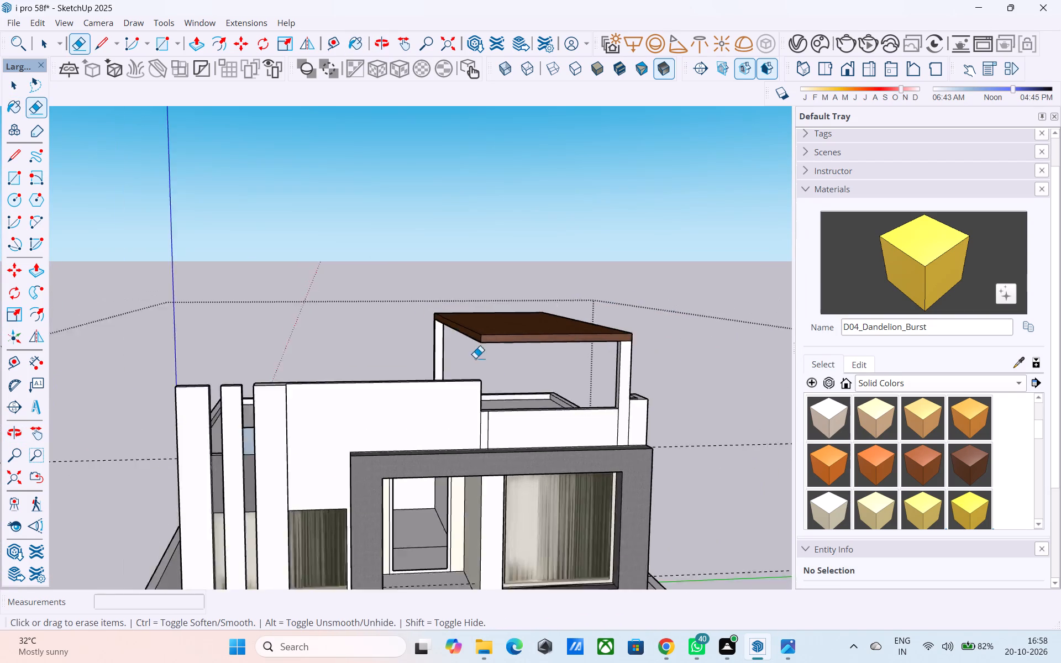
scroll(529, 428, up, 9)
drag(456, 432, 423, 425)
scroll(328, 407, down, 6)
scroll(579, 398, up, 6)
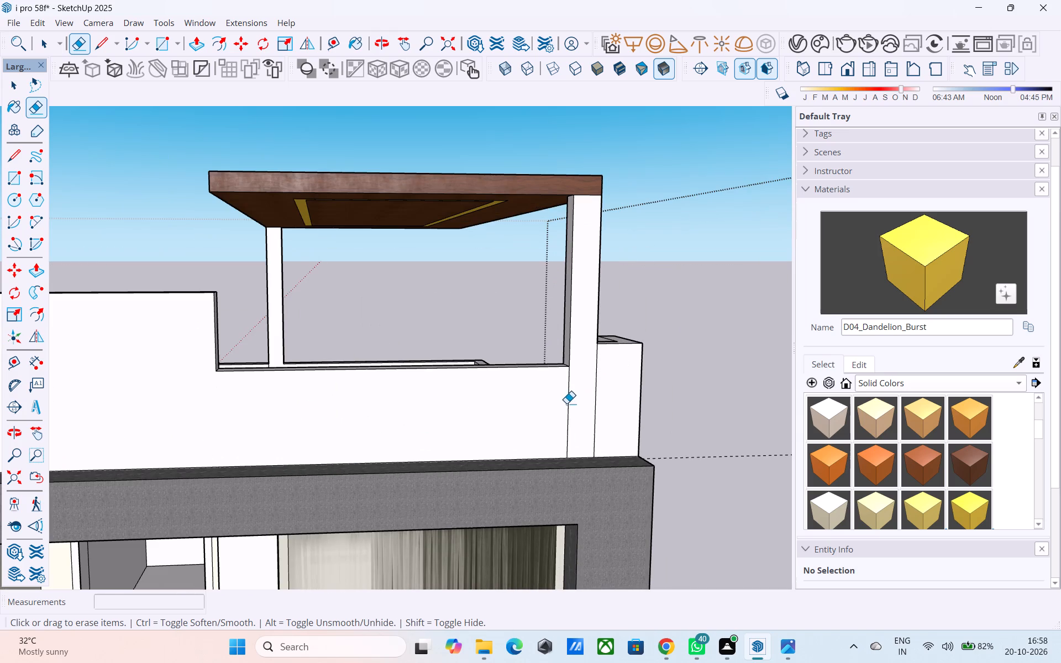
drag(564, 404, 628, 406)
scroll(604, 394, down, 6)
middle_drag(506, 420, 659, 462)
middle_drag(479, 449, 498, 535)
drag(458, 366, 496, 346)
scroll(352, 380, down, 5)
middle_drag(328, 456, 290, 292)
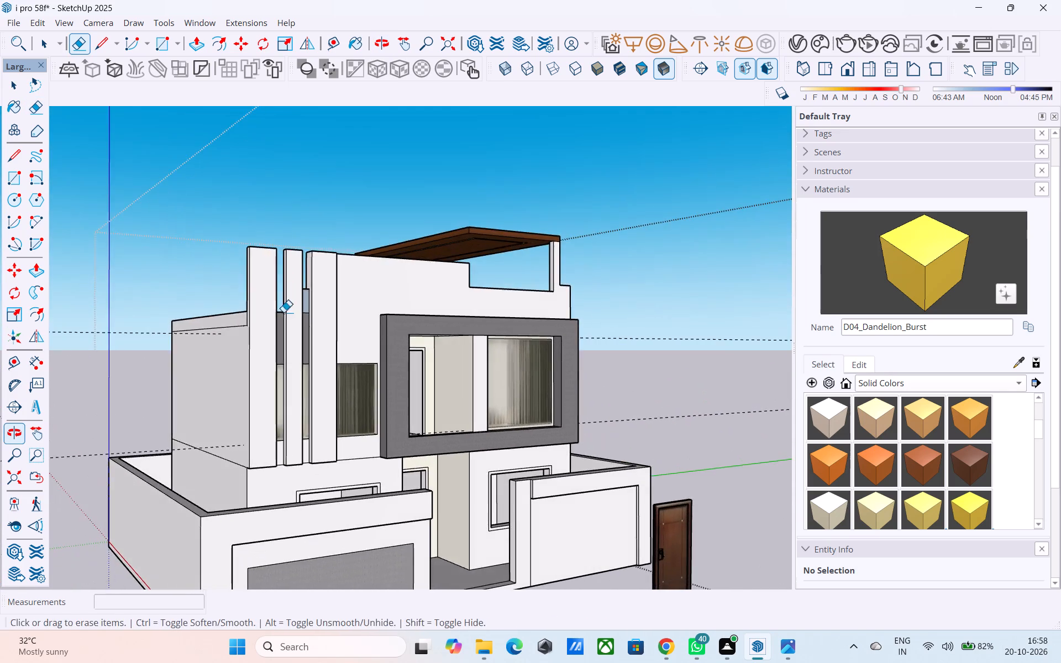
scroll(287, 315, down, 5)
middle_drag(228, 420, 277, 452)
scroll(277, 452, up, 6)
drag(256, 408, 255, 394)
Copy the wooden door from the front boundary wall to the upper-floor doorway, placing it at the frame's top corner.
scroll(250, 364, down, 5)
middle_drag(252, 391, 51, 394)
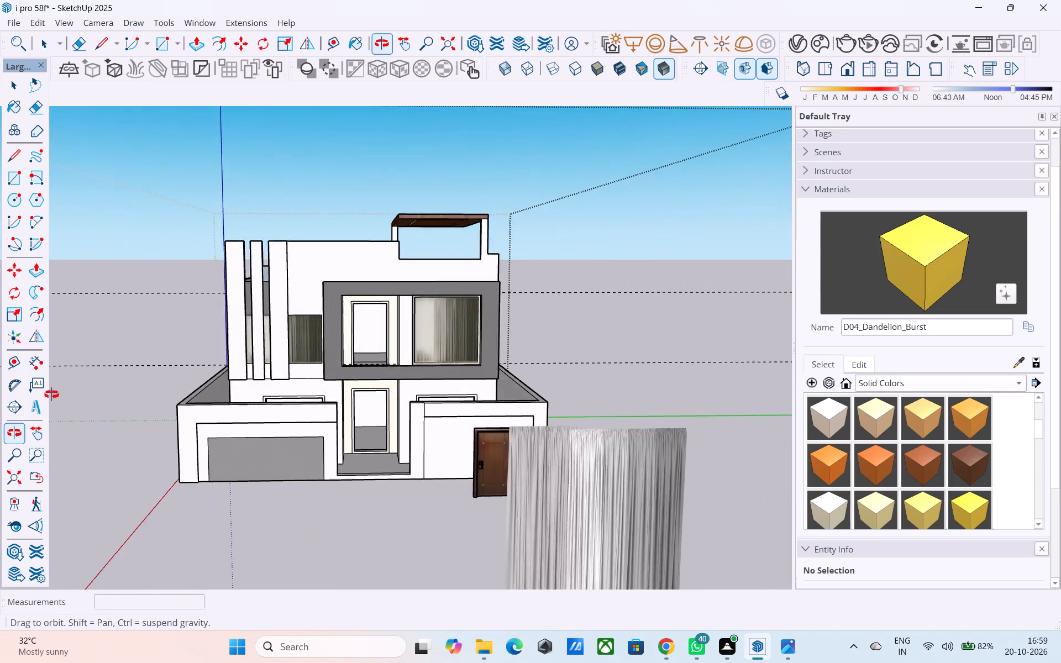
middle_drag(51, 394, 130, 401)
middle_drag(452, 375, 437, 385)
middle_drag(409, 381, 388, 380)
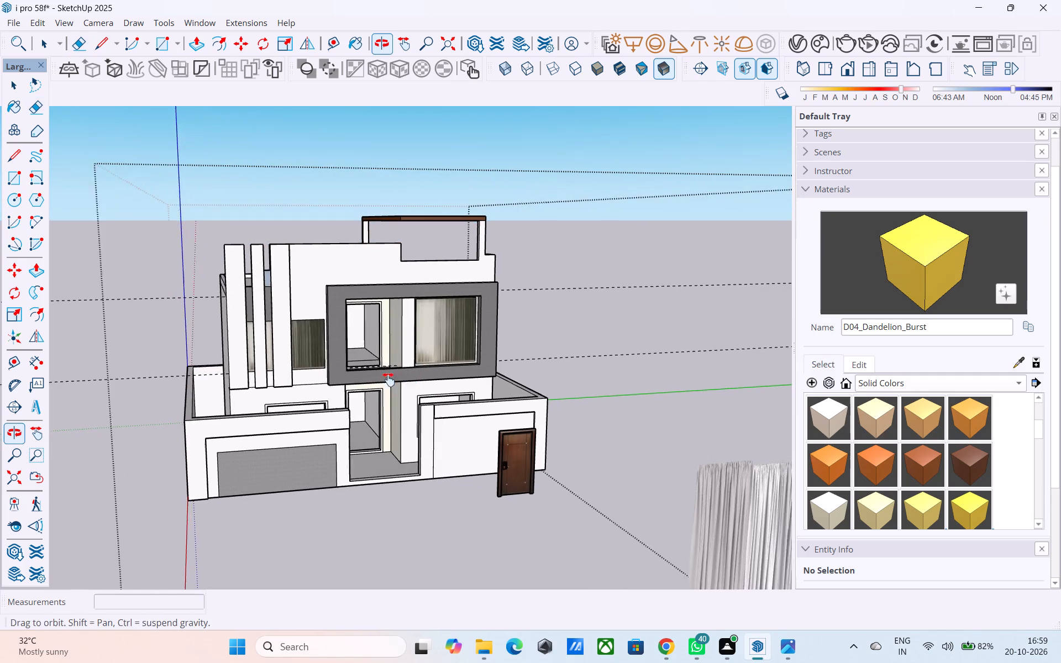
middle_drag(388, 380, 350, 377)
shift+middle_drag(343, 380, 340, 360)
scroll(335, 335, up, 1)
key(space)
click(465, 455)
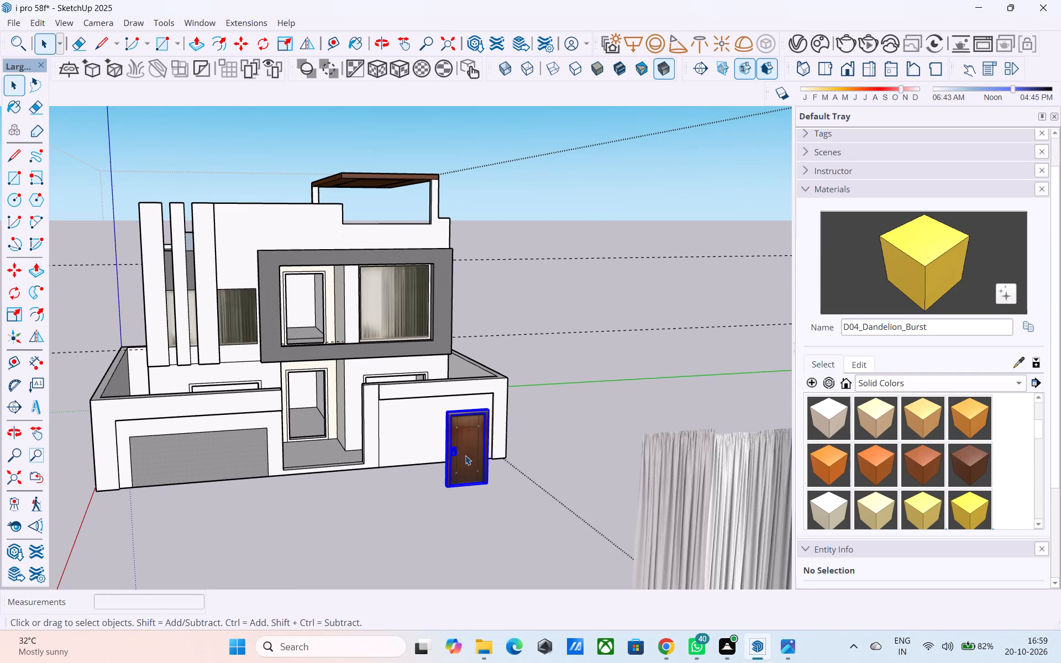
key(m)
scroll(438, 422, up, 7)
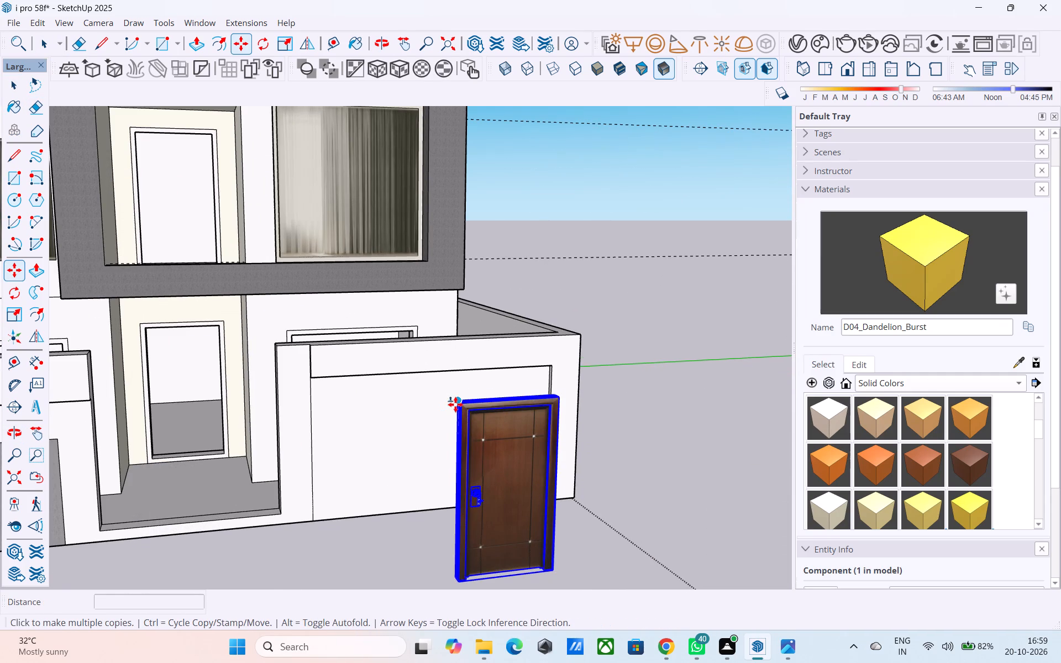
click(455, 403)
scroll(88, 139, up, 10)
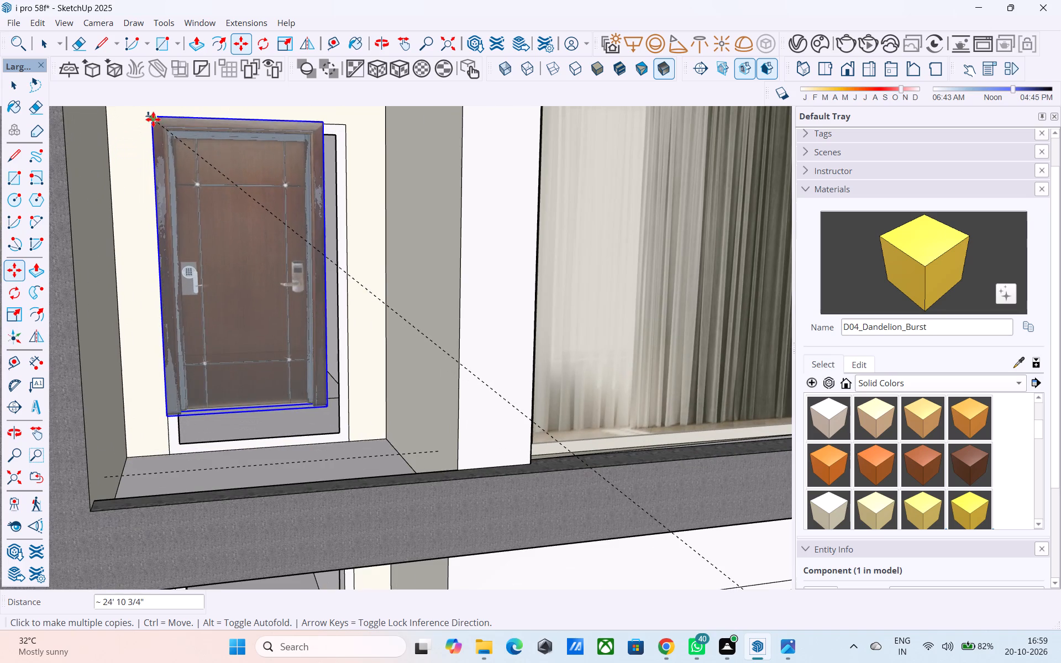
click(154, 118)
Place another copy of the wooden door at the ground-floor doorway's top corner.
scroll(206, 383, down, 4)
scroll(220, 340, down, 6)
scroll(196, 454, up, 10)
click(198, 405)
scroll(202, 409, up, 4)
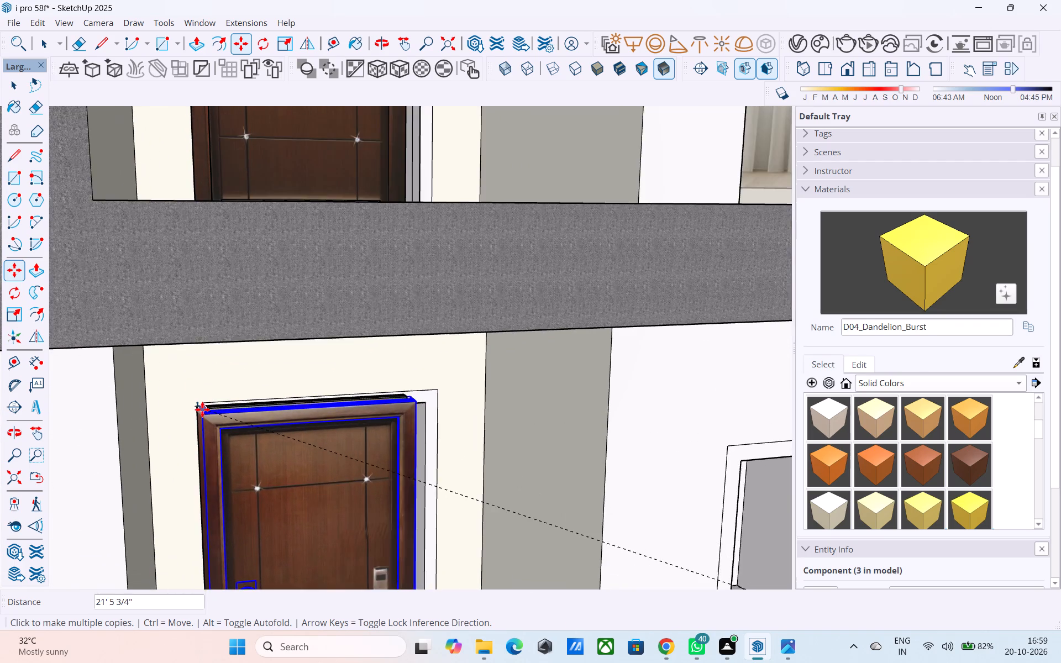
scroll(202, 409, up, 2)
key(space)
Copy the ground-floor door about 2 1/2" onto the doorway frame's outer top corner and delete the misaligned door.
scroll(204, 411, up, 5)
key(m)
scroll(197, 414, up, 3)
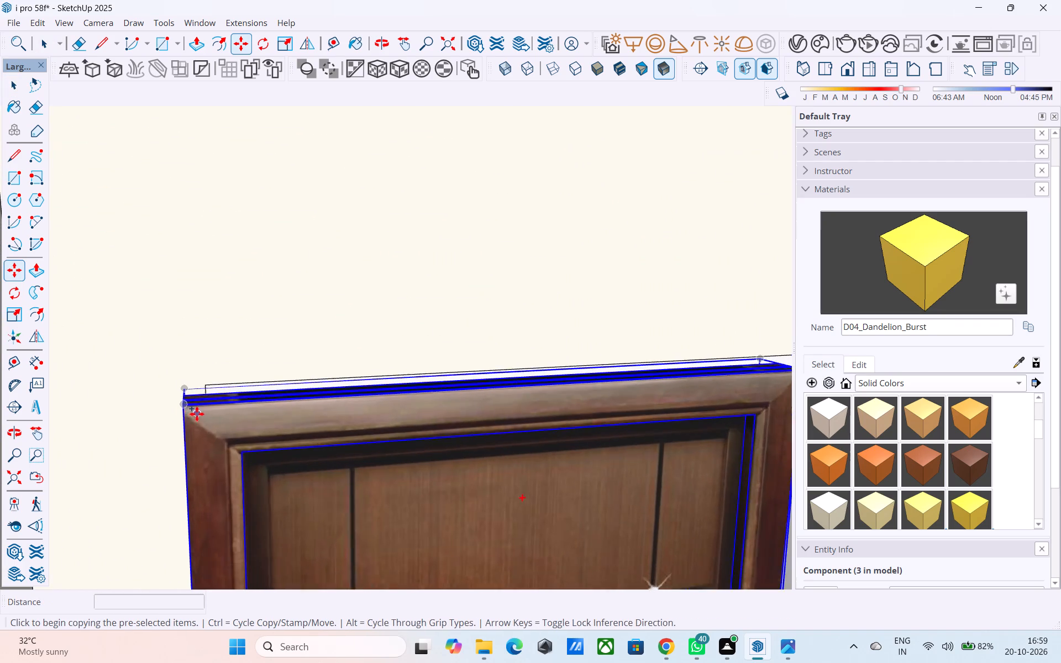
scroll(197, 414, up, 3)
middle_drag(176, 396, 172, 409)
scroll(174, 408, up, 4)
click(183, 385)
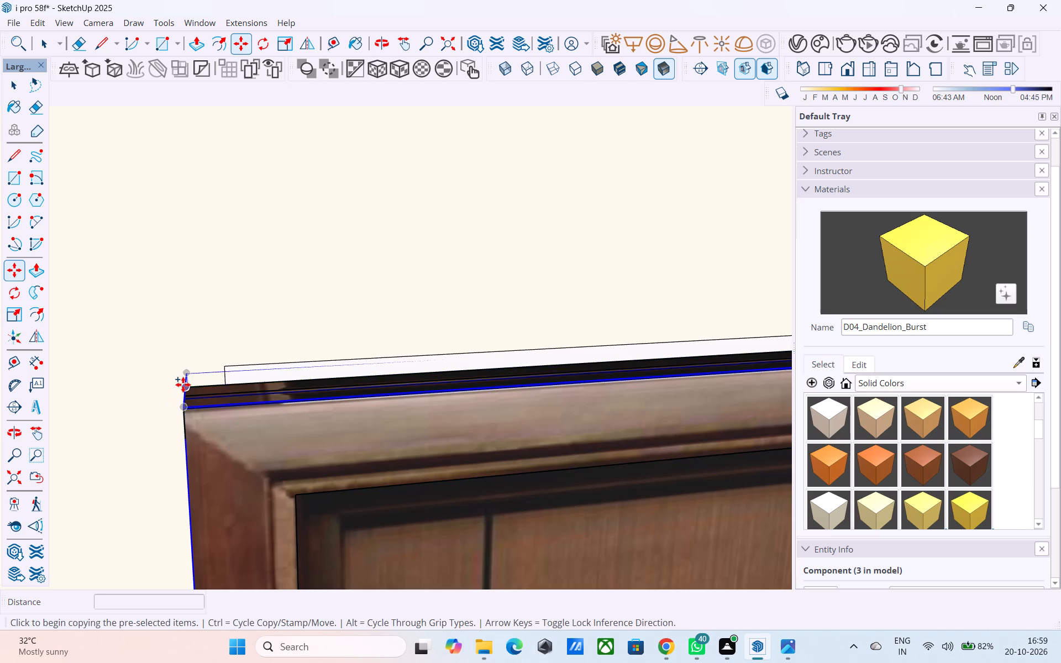
click(229, 364)
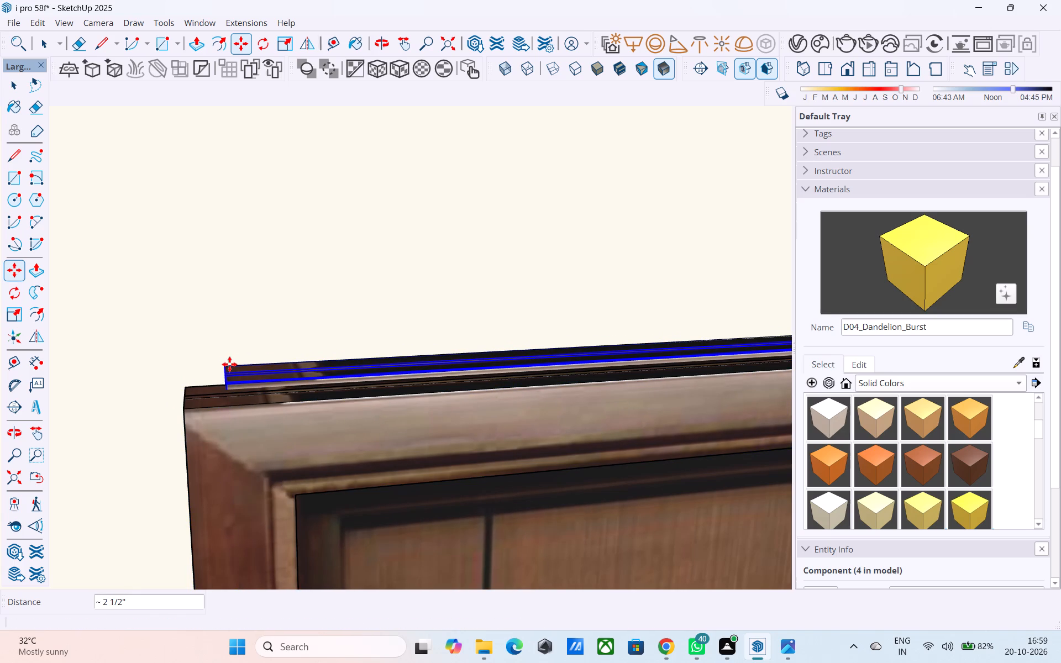
key(space)
click(216, 419)
key(Delete)
scroll(213, 412, down, 6)
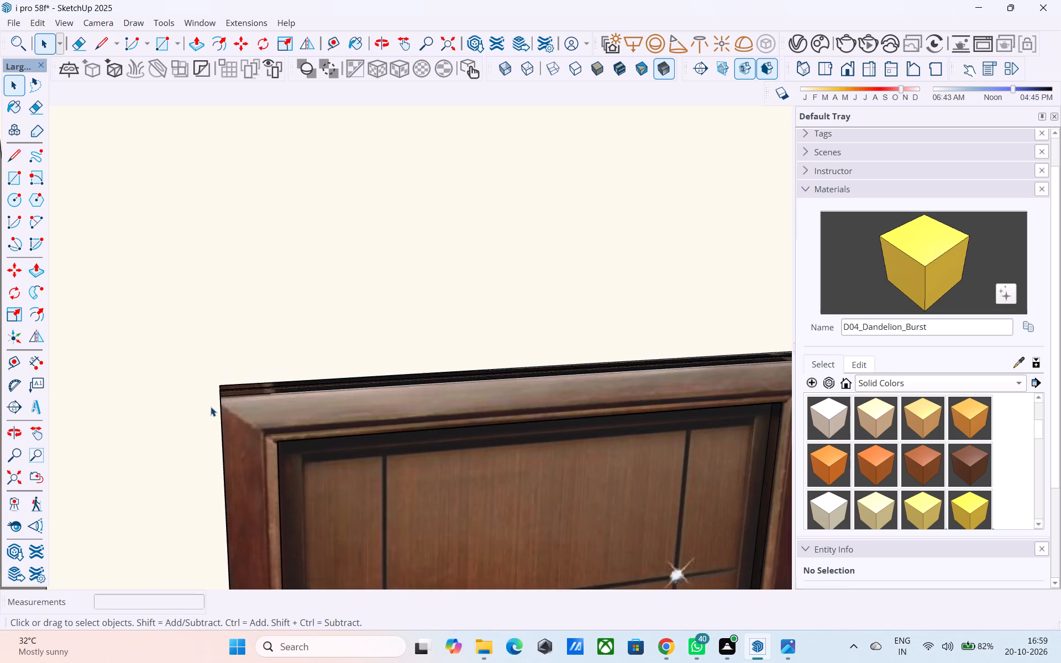
Scale the upper-floor wooden door's width by about 1.16 to reach the far outer edge of its doorway frame.
scroll(211, 407, down, 20)
scroll(211, 407, down, 1)
middle_drag(225, 317, 287, 478)
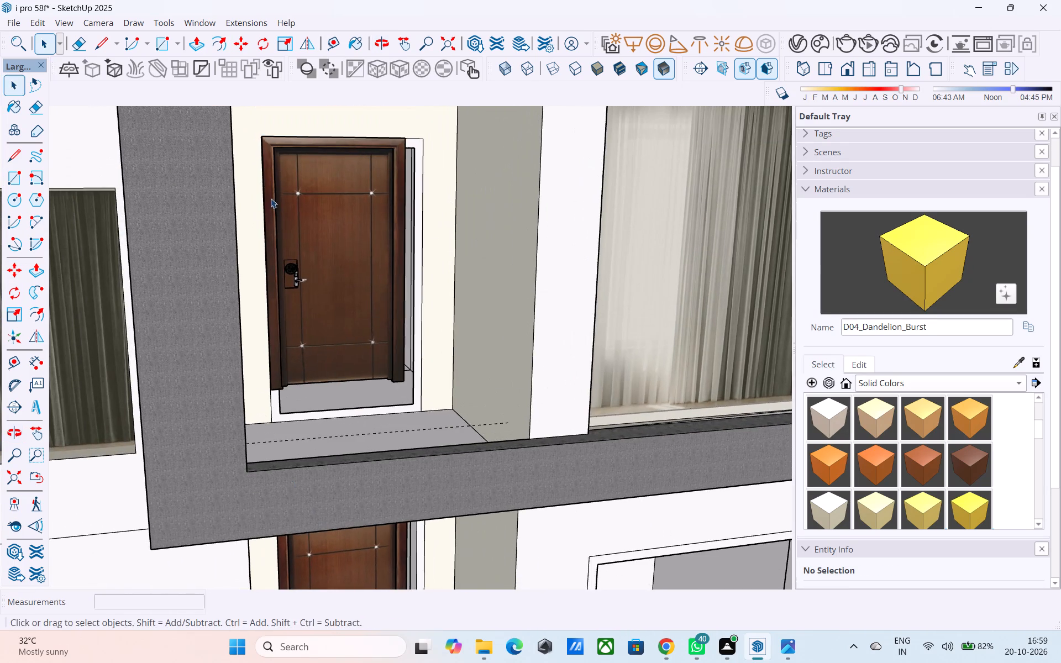
middle_drag(271, 194, 226, 237)
middle_drag(297, 186, 232, 255)
scroll(233, 252, up, 9)
middle_drag(226, 204, 224, 233)
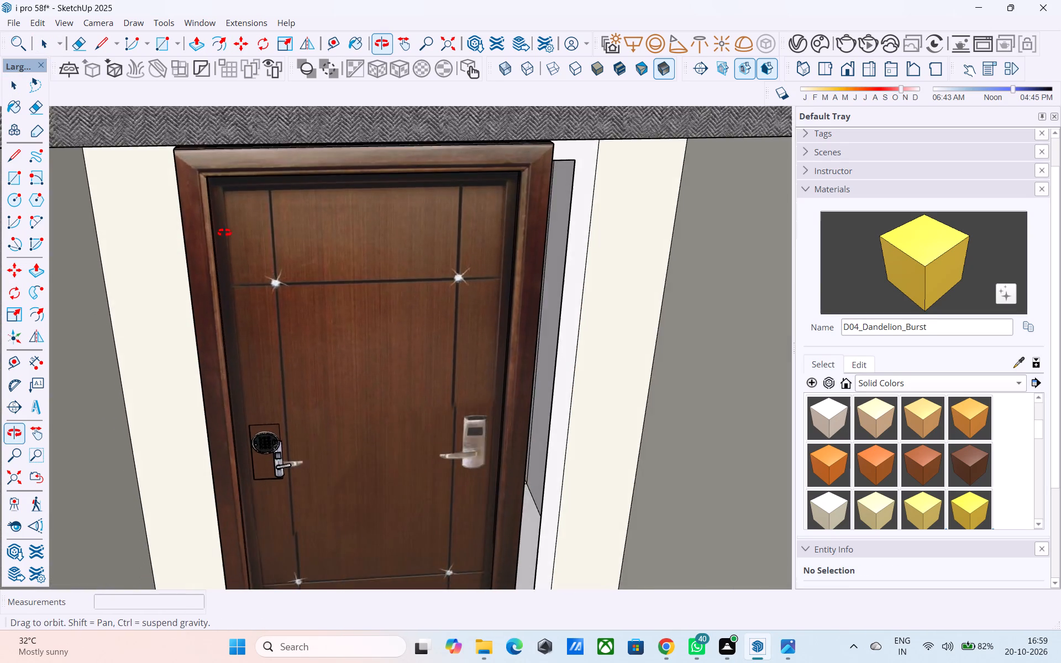
middle_drag(224, 233, 234, 207)
scroll(234, 207, down, 3)
shift+middle_drag(229, 187, 224, 135)
scroll(244, 206, down, 2)
click(255, 233)
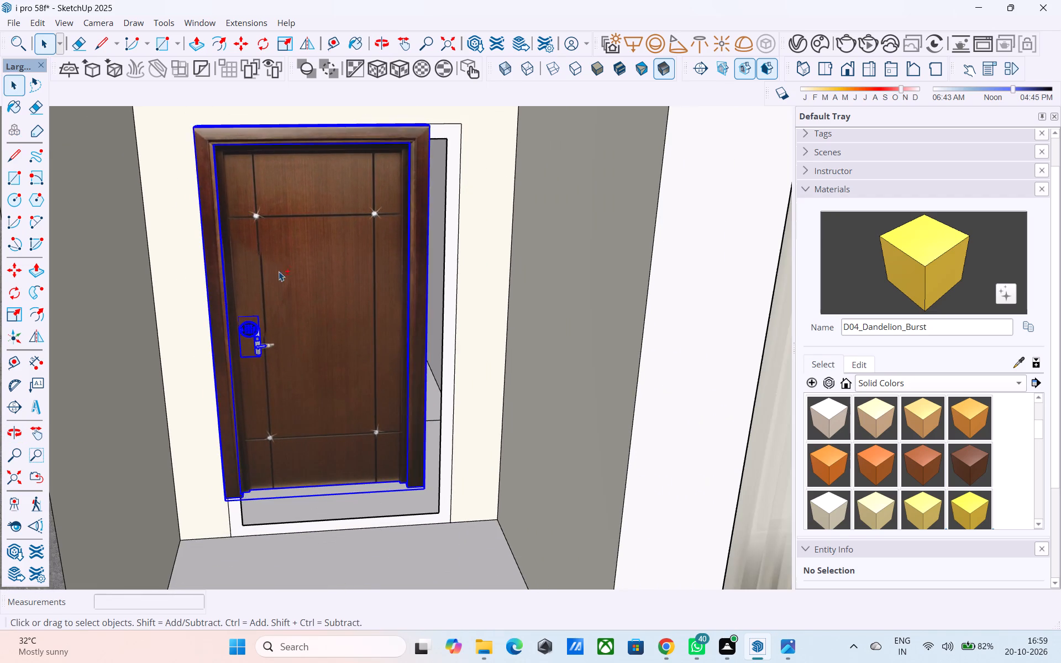
shift+middle_drag(276, 270, 234, 215)
key(s)
scroll(302, 270, down, 2)
middle_drag(295, 274, 206, 284)
scroll(396, 281, up, 4)
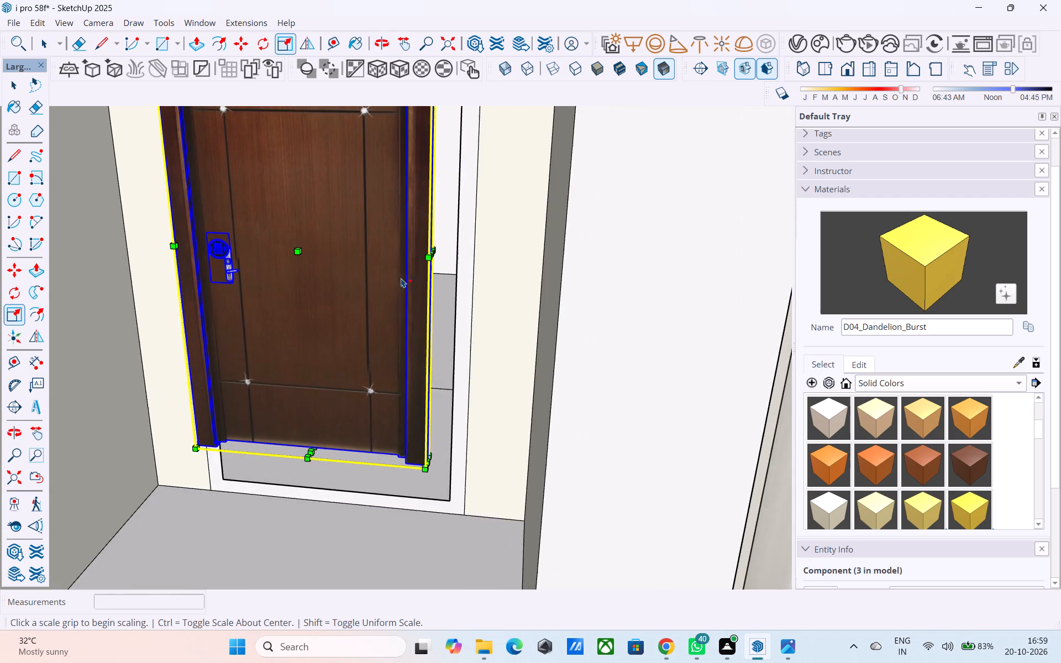
scroll(427, 266, up, 2)
click(436, 250)
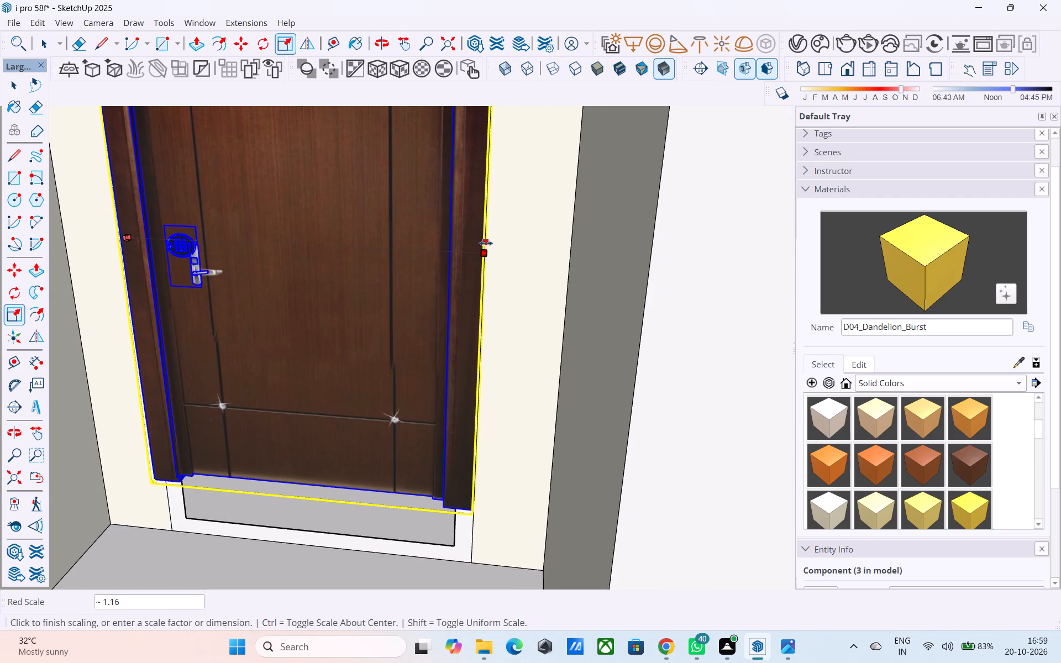
click(486, 243)
Scale the upper-floor door's height by about 1.15 so its bottom reaches the balcony floor.
middle_drag(366, 402, 381, 325)
click(309, 506)
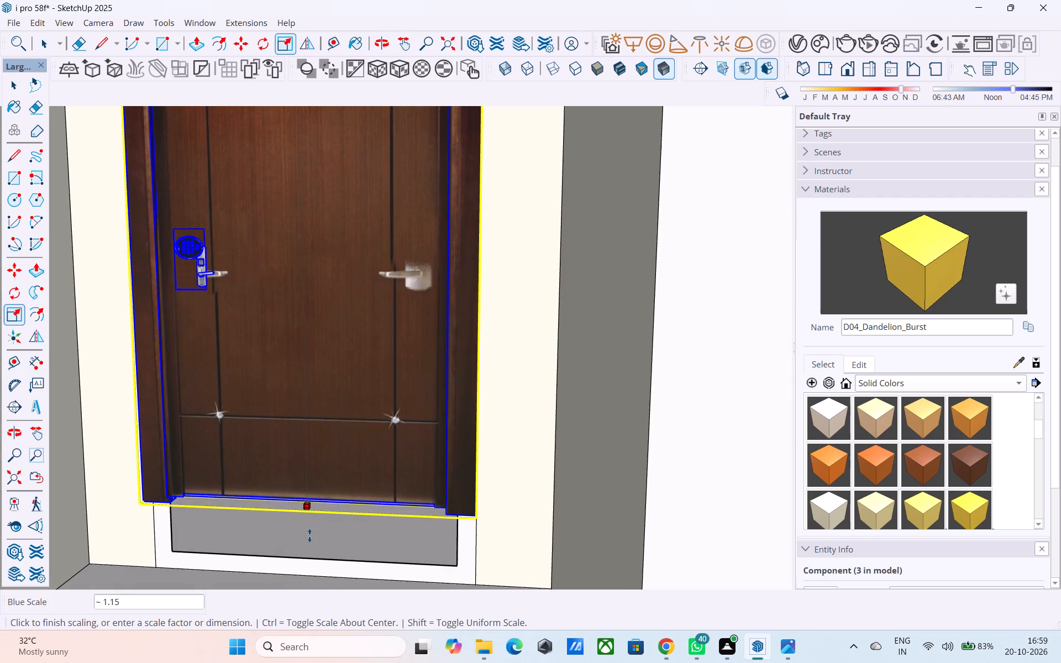
shift+middle_drag(306, 536, 295, 378)
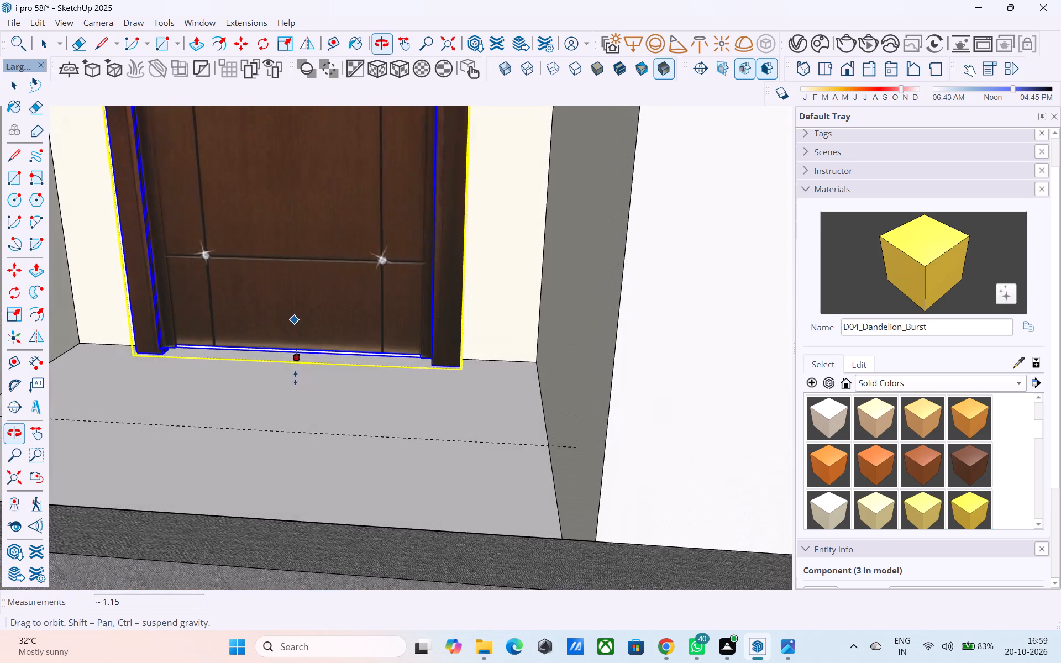
click(298, 375)
Scale the ground-floor wooden door's width by about 1.16 to match the outer edge of its doorway frame.
scroll(296, 326, down, 10)
middle_drag(308, 330, 309, 364)
scroll(314, 365, down, 4)
middle_drag(315, 373, 314, 367)
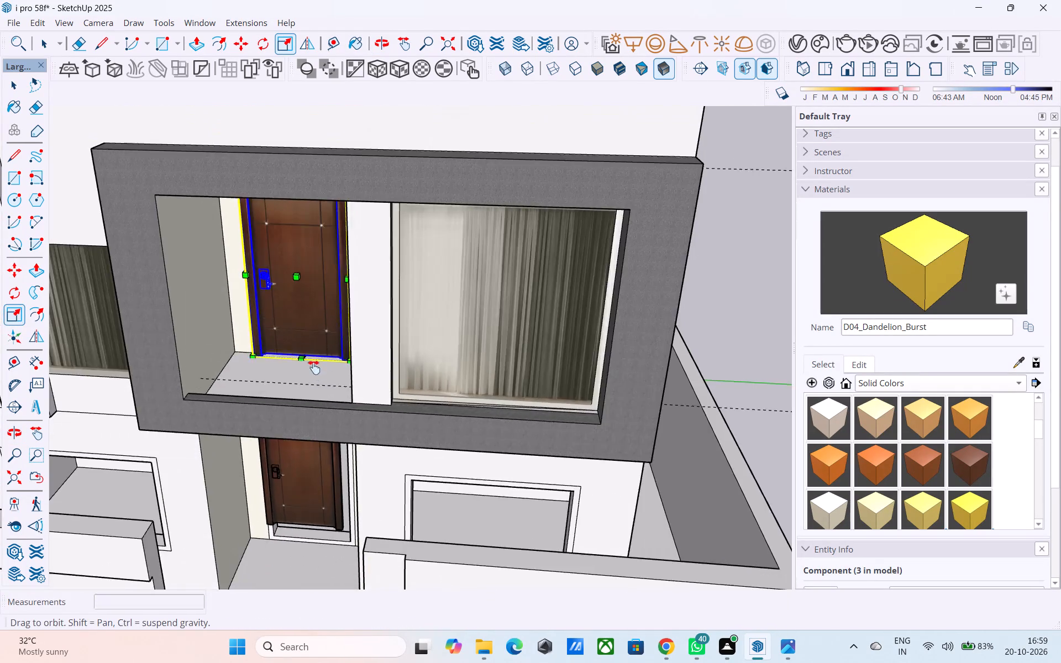
middle_drag(314, 367, 326, 230)
scroll(323, 354, up, 5)
key(space)
click(325, 355)
key(s)
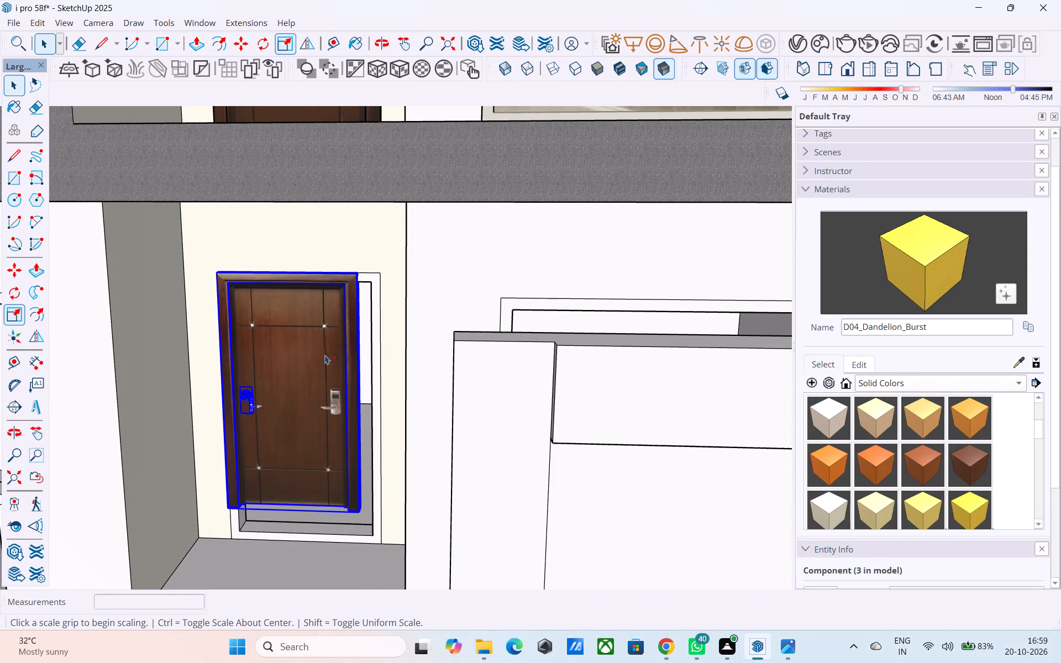
scroll(361, 345, up, 4)
click(361, 441)
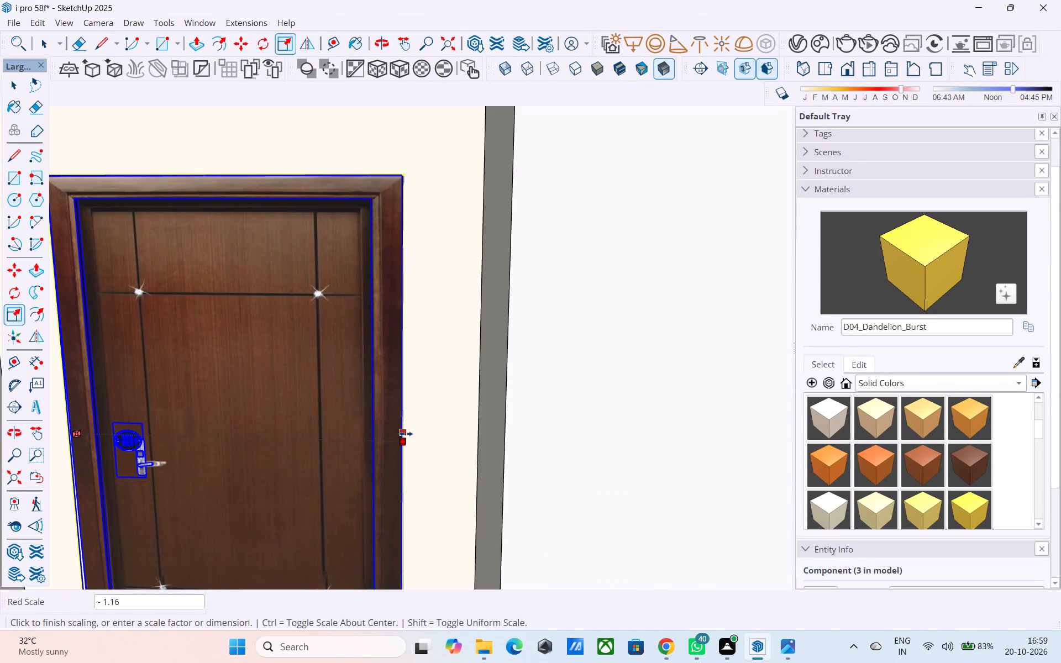
click(406, 434)
Stretch the ground-floor door's height downward until its bottom meets the entrance floor.
scroll(333, 214, down, 6)
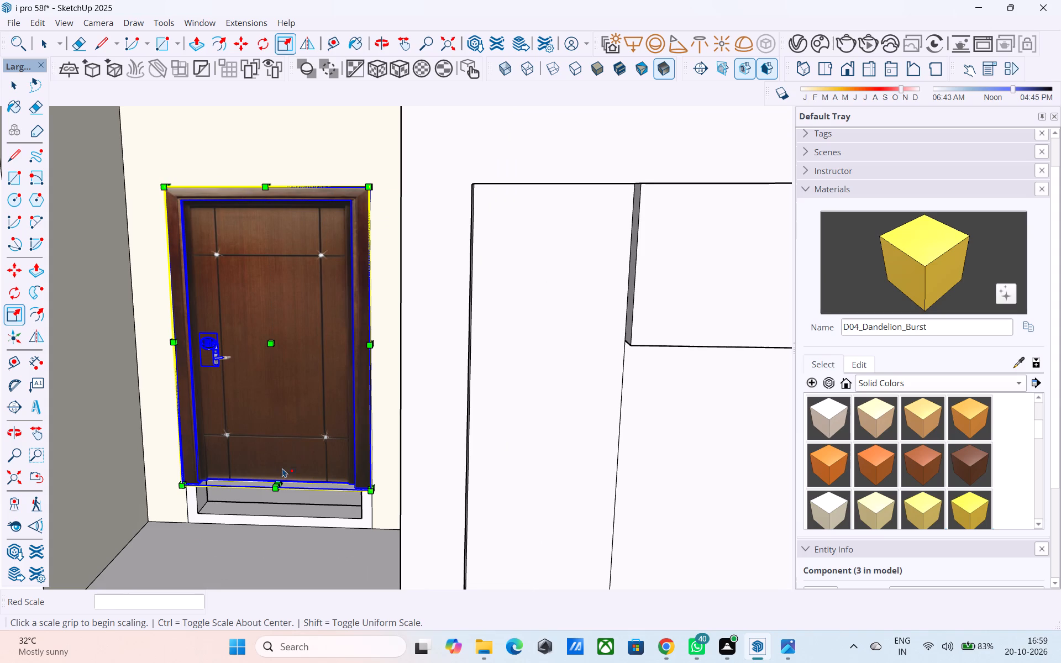
scroll(270, 512, up, 4)
middle_drag(275, 508, 230, 447)
scroll(241, 453, up, 4)
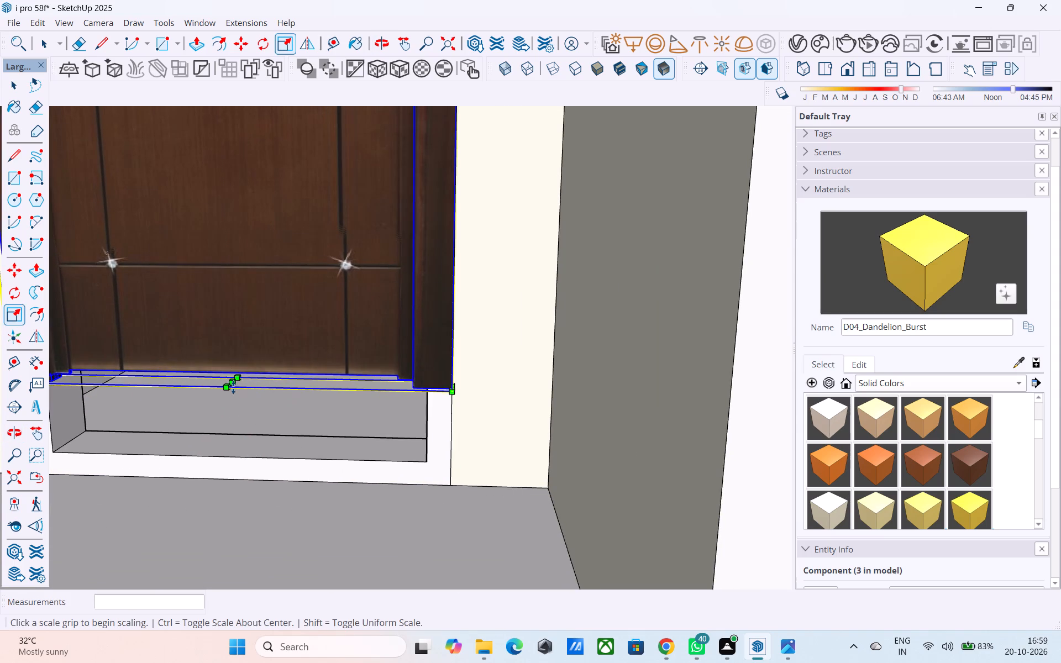
click(233, 386)
click(263, 490)
scroll(265, 494, down, 3)
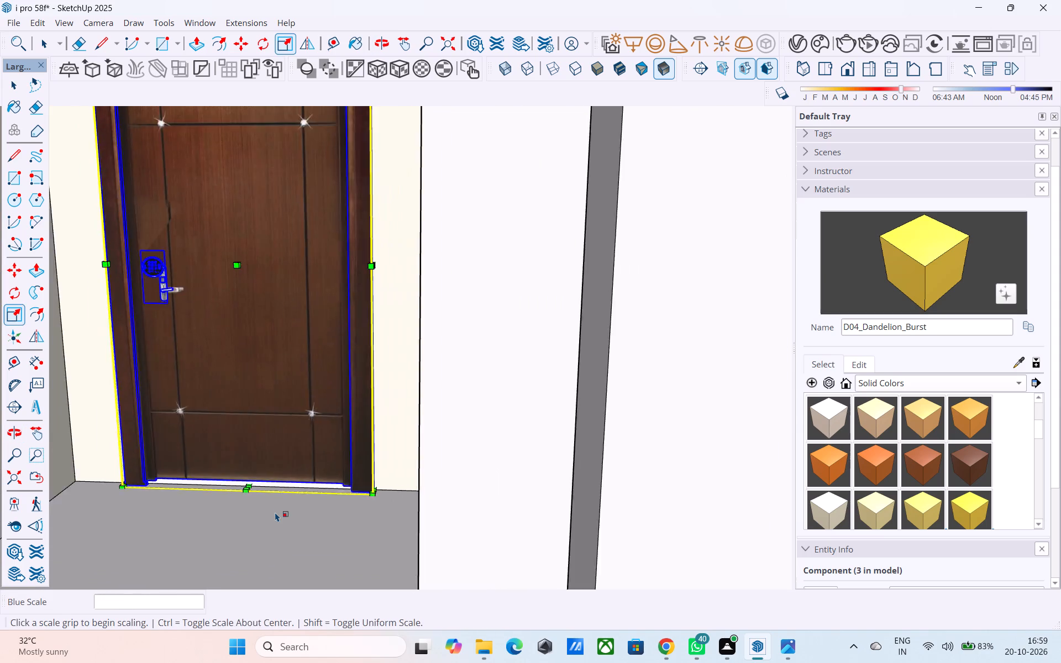
scroll(275, 512, down, 11)
key(space)
key(space)
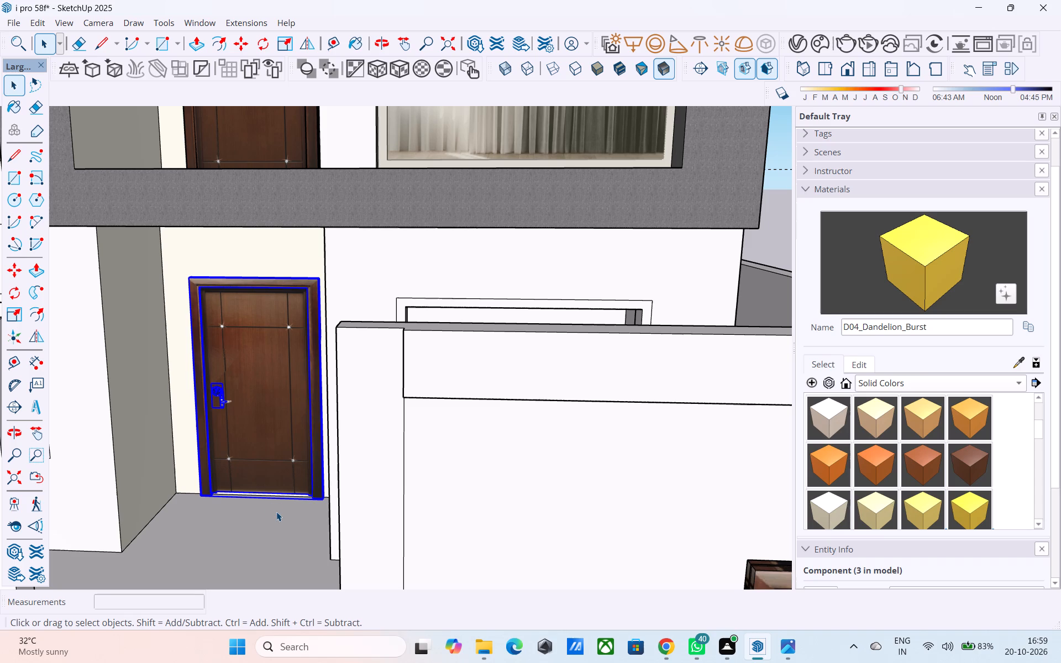
click(251, 521)
Push the L-shaped parapet corner's top face beside the canopy post down about 7 3/16", level with the adjoining parapet edge.
scroll(261, 522, down, 3)
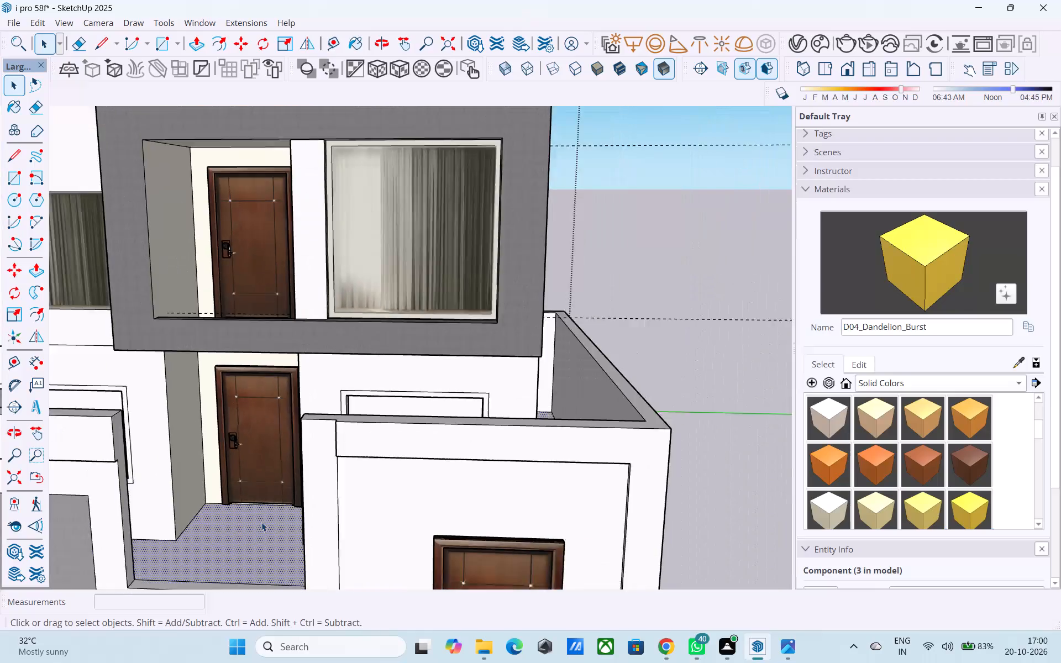
scroll(261, 522, down, 6)
middle_drag(262, 522, 296, 502)
middle_click(326, 486)
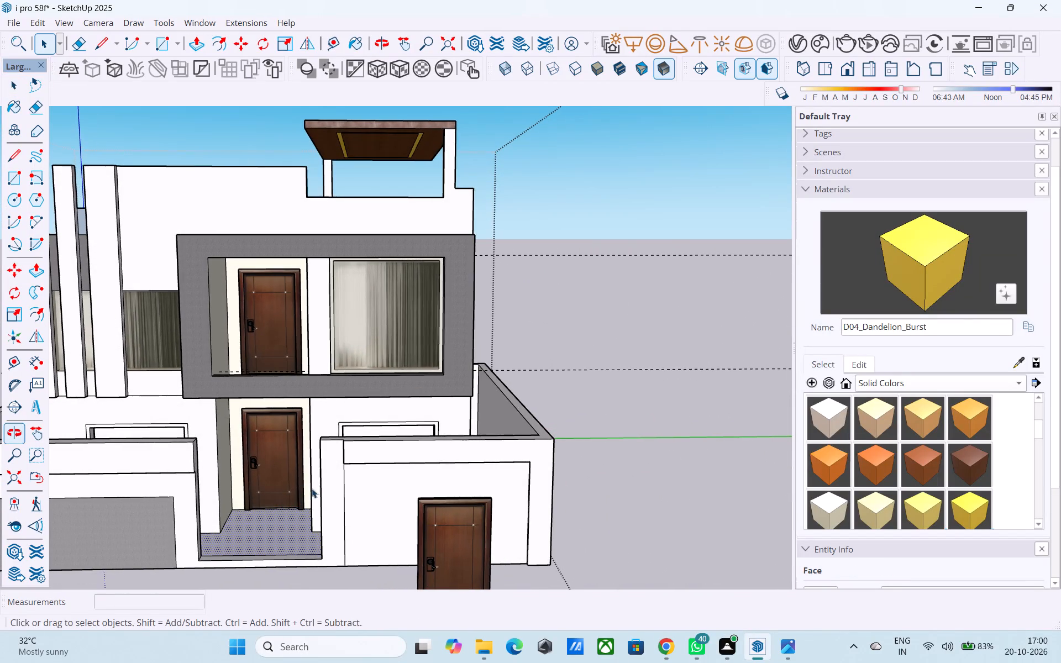
scroll(304, 492, down, 3)
middle_drag(301, 490, 358, 428)
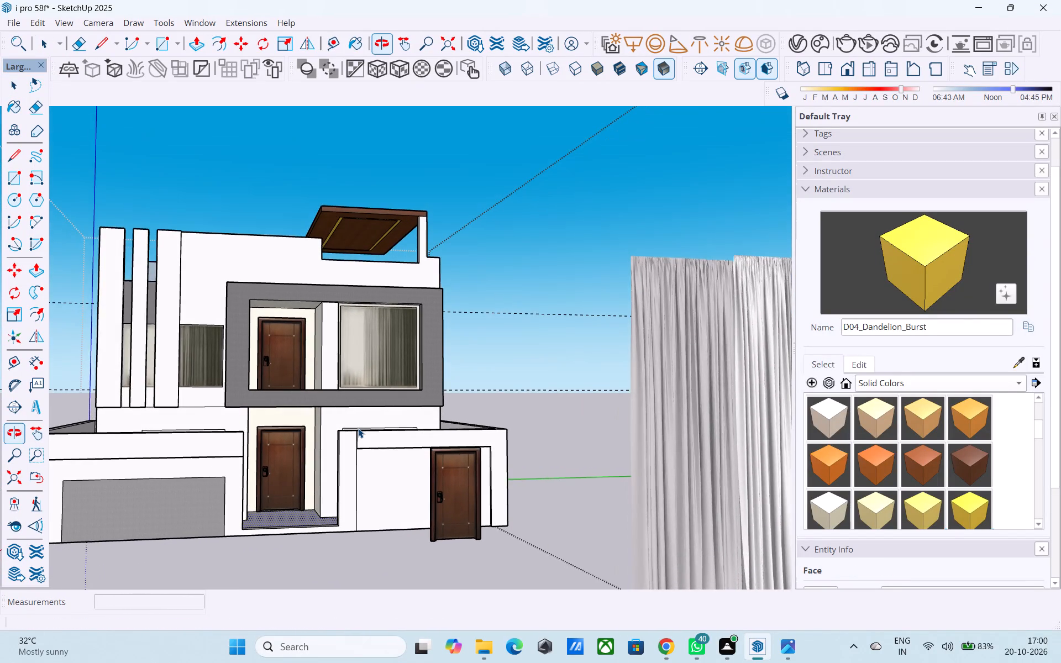
scroll(358, 428, up, 4)
scroll(358, 428, down, 5)
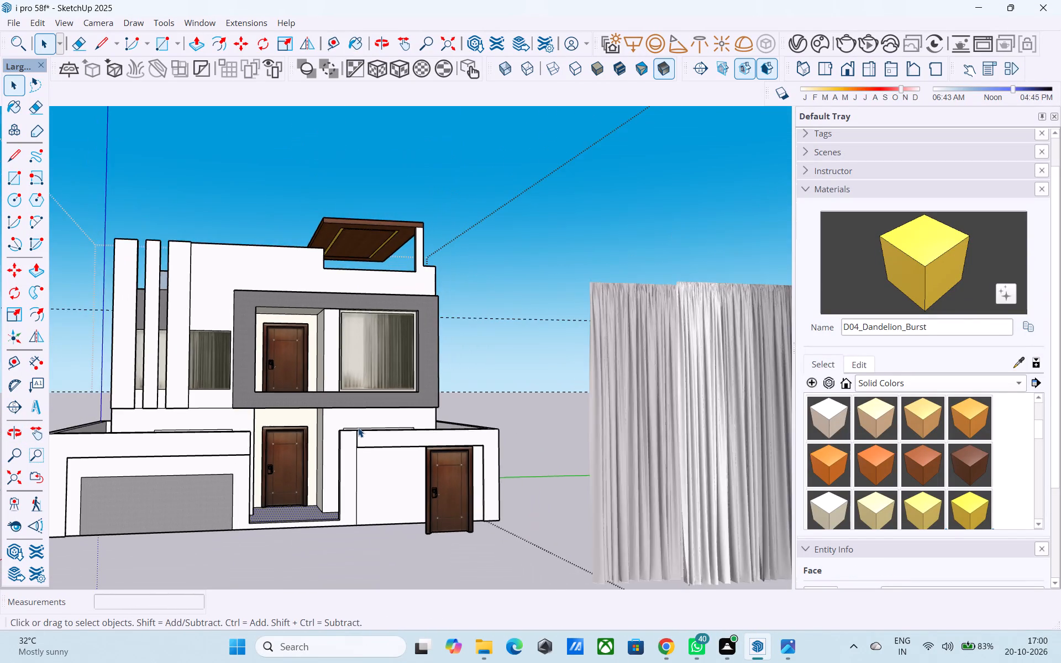
middle_drag(358, 428, 369, 532)
middle_drag(401, 329, 392, 388)
scroll(407, 371, up, 14)
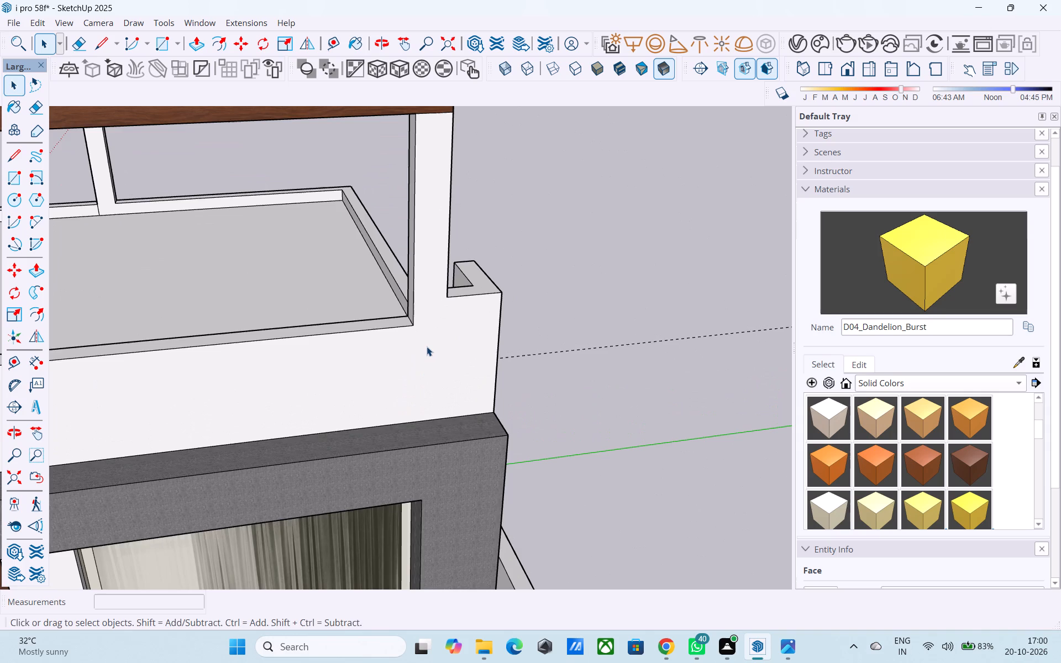
middle_drag(421, 346, 355, 377)
scroll(437, 323, up, 3)
click(468, 294)
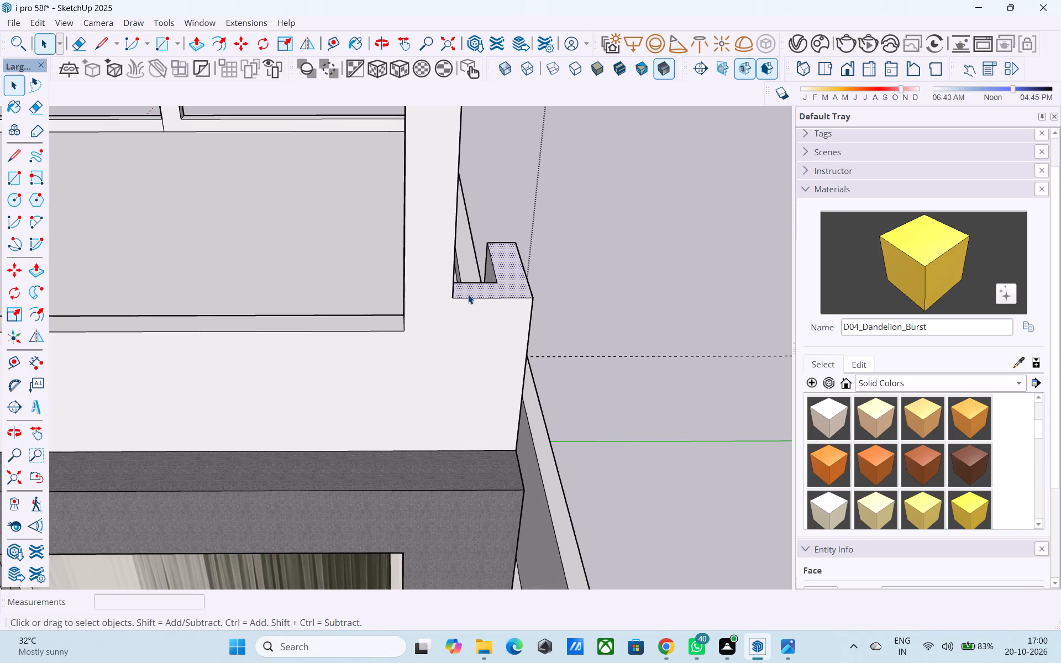
key(p)
click(485, 289)
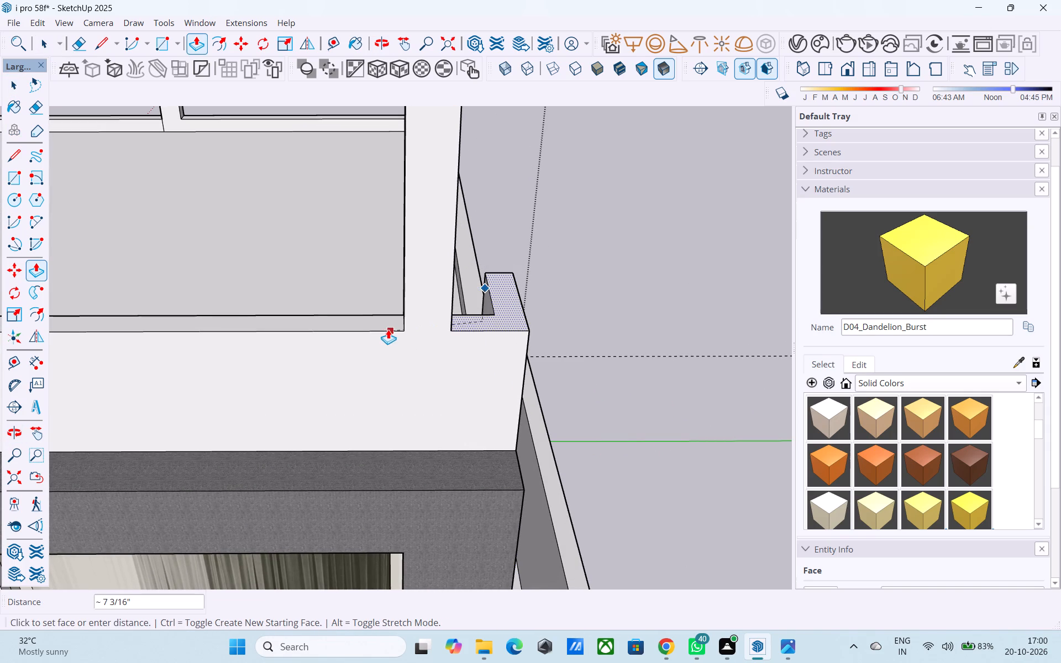
click(386, 328)
Draw an edge across the base of the front canopy post, joining the parapet edge to the lowered corner.
key(l)
scroll(412, 333, up, 2)
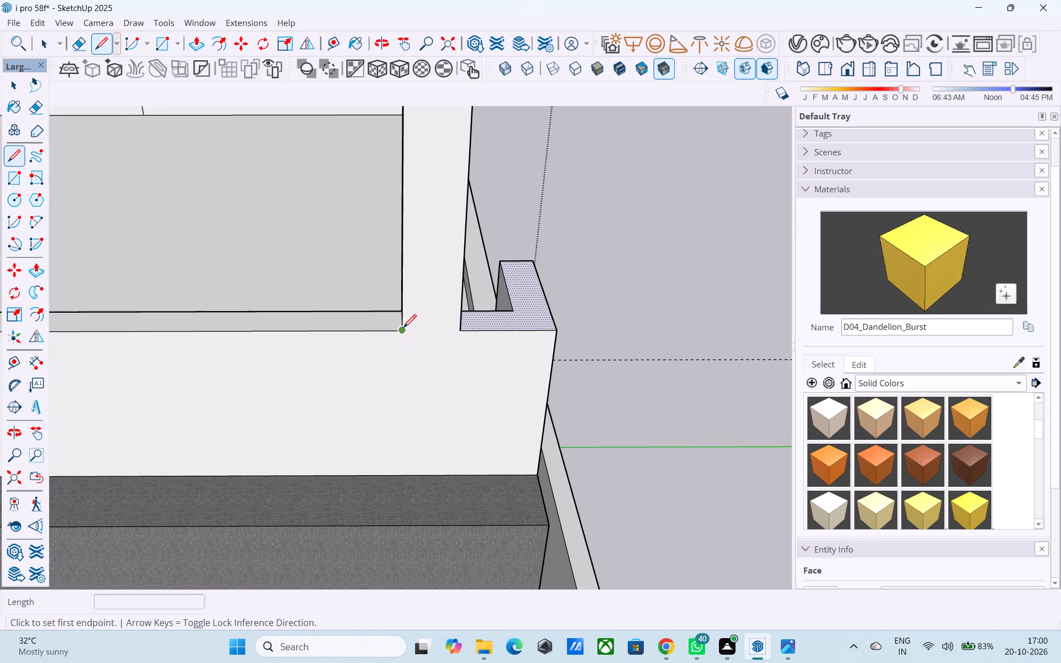
click(402, 327)
click(463, 328)
key(space)
Draw a rectangle closing the inner opening of the ground-floor window behind the garage-side boundary wall.
scroll(463, 326, down, 5)
middle_drag(467, 362, 490, 324)
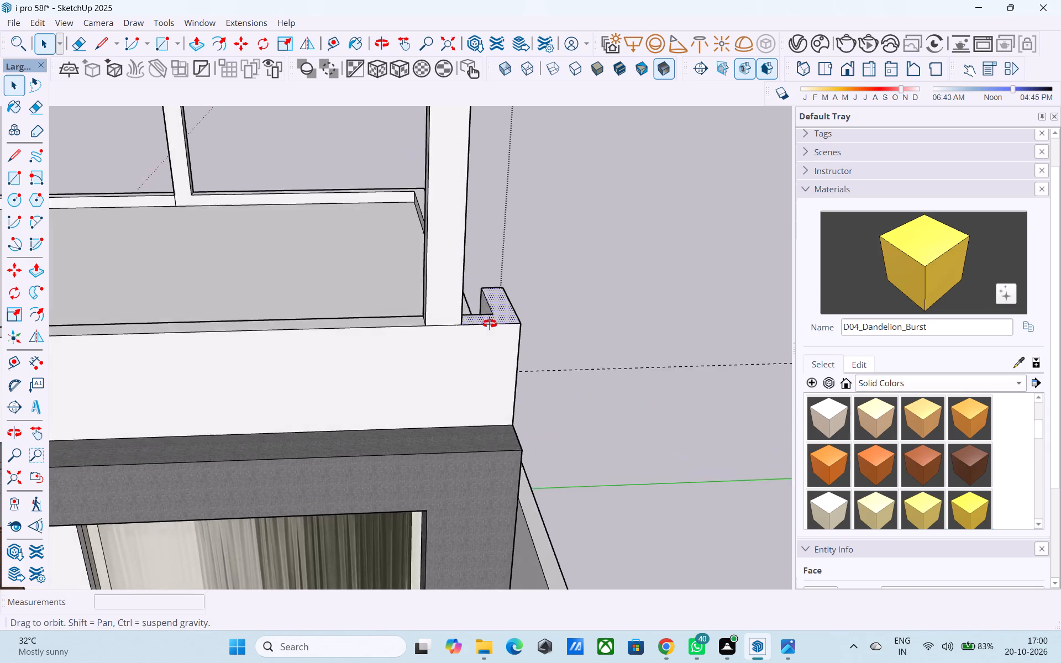
middle_drag(490, 324, 490, 322)
scroll(496, 311, down, 6)
middle_drag(476, 420, 474, 362)
scroll(474, 362, up, 1)
scroll(481, 360, down, 9)
middle_drag(484, 392, 516, 357)
scroll(514, 357, down, 3)
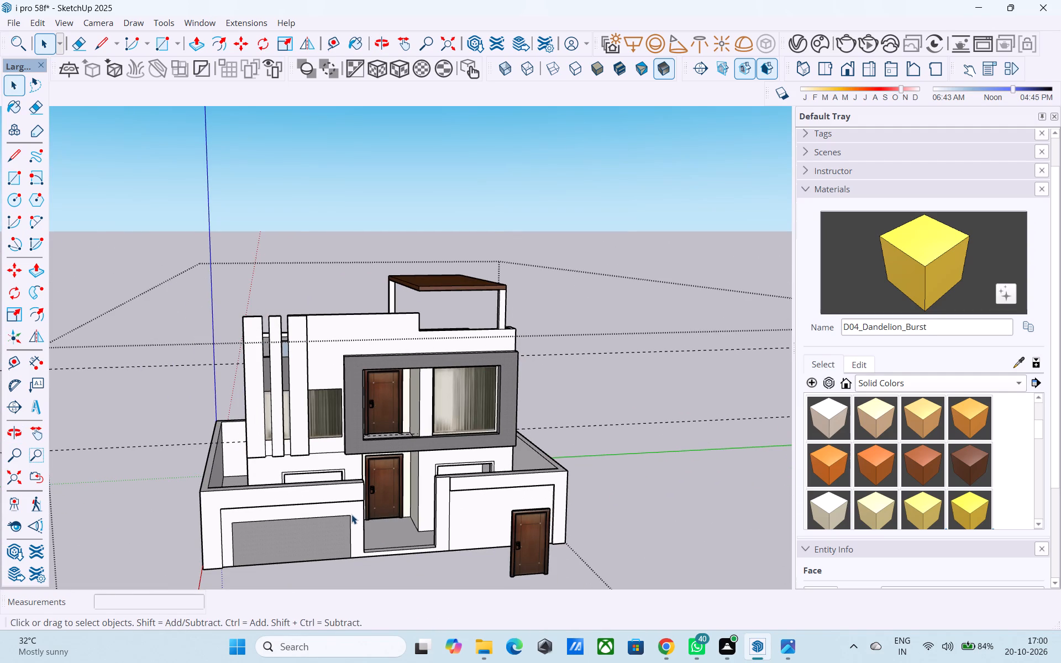
middle_drag(351, 514, 331, 545)
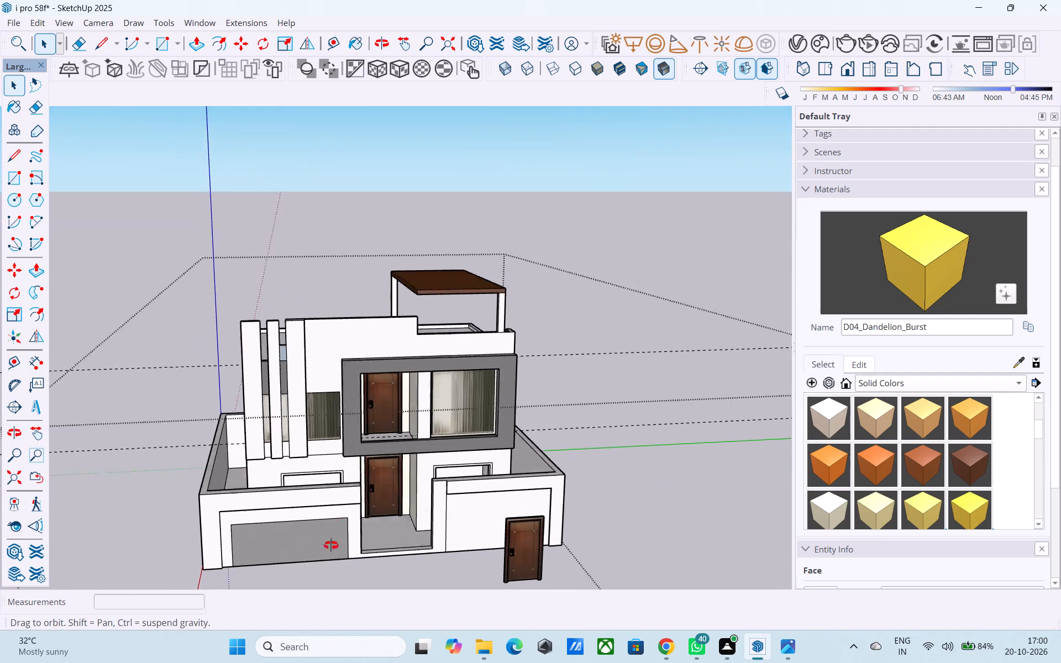
middle_drag(331, 545, 253, 578)
scroll(304, 433, up, 8)
middle_drag(252, 498, 38, 431)
scroll(150, 454, up, 3)
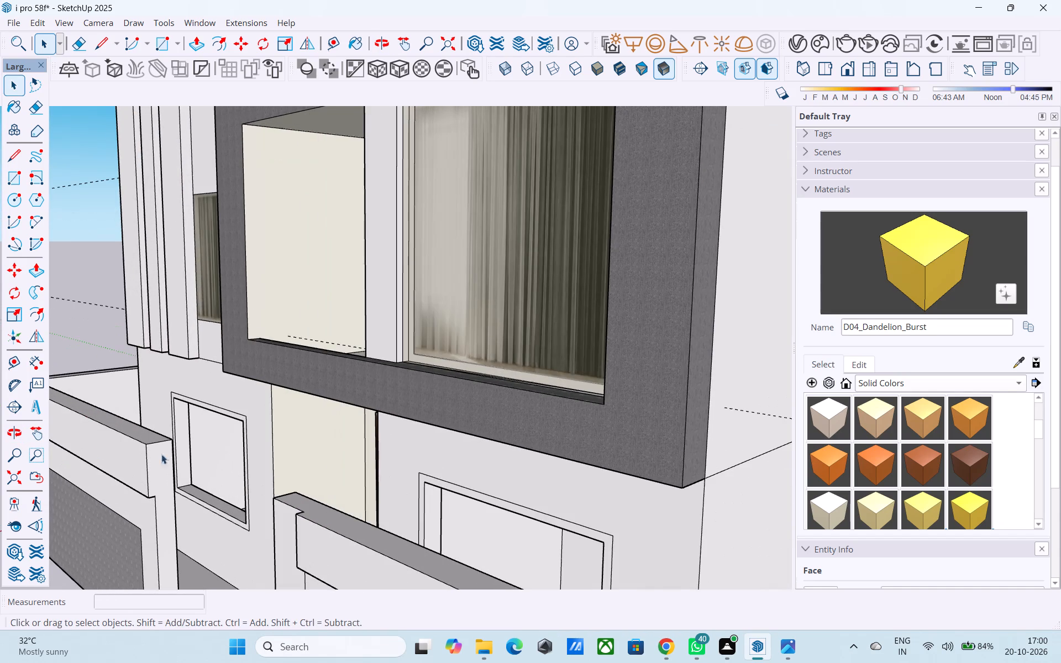
scroll(173, 457, up, 1)
key(r)
scroll(175, 423, up, 3)
click(175, 381)
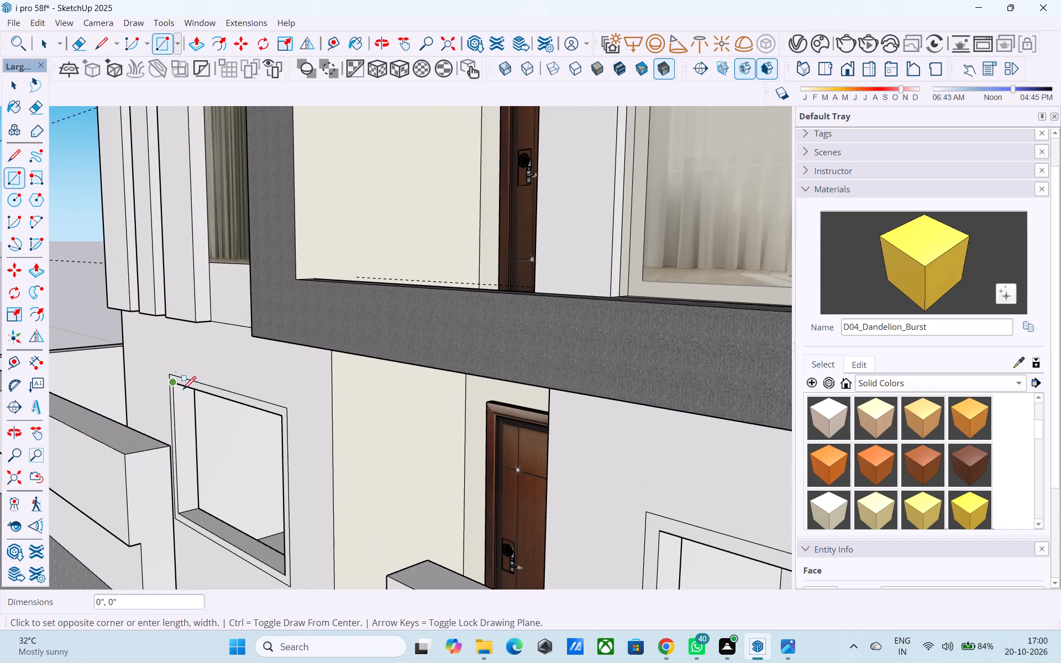
click(281, 572)
Draw a rectangle about 4' 3 5/16" by 6' 6" closing the ground-floor window opening beneath the upper curtained window.
scroll(256, 431, down, 12)
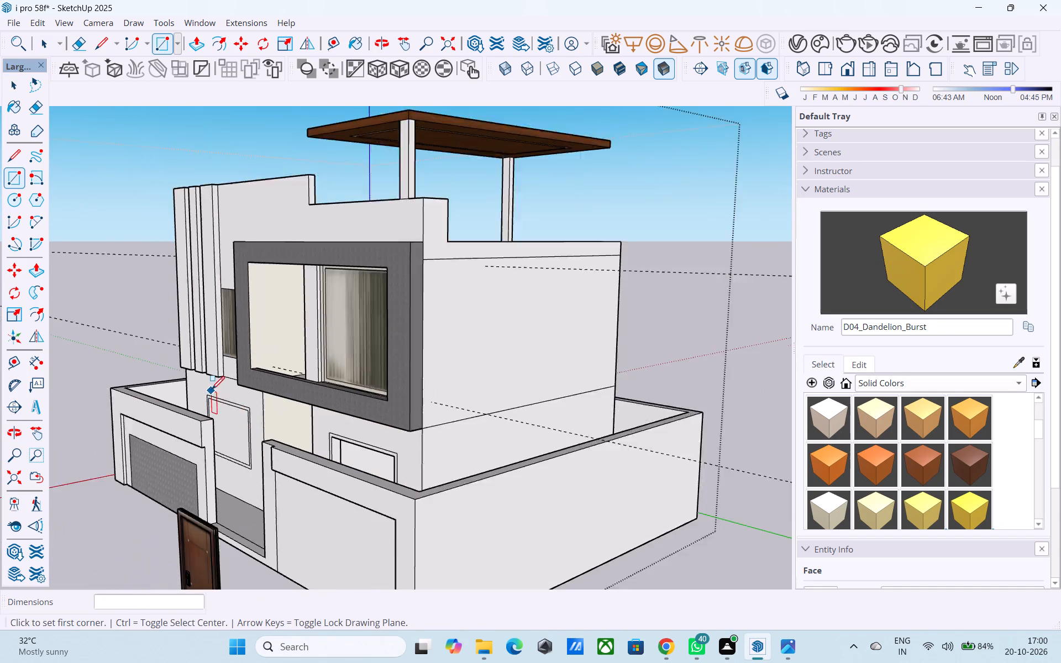
scroll(337, 475, up, 15)
scroll(286, 393, down, 4)
middle_drag(290, 397, 300, 408)
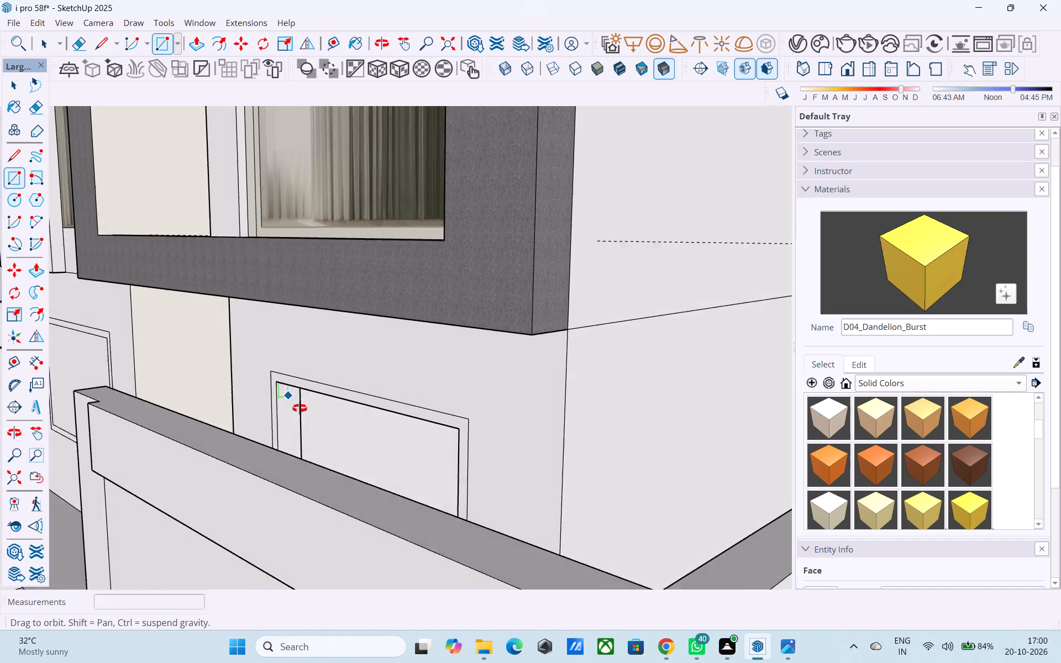
middle_drag(300, 408, 302, 412)
scroll(302, 412, up, 3)
click(263, 369)
middle_drag(346, 451, 746, 582)
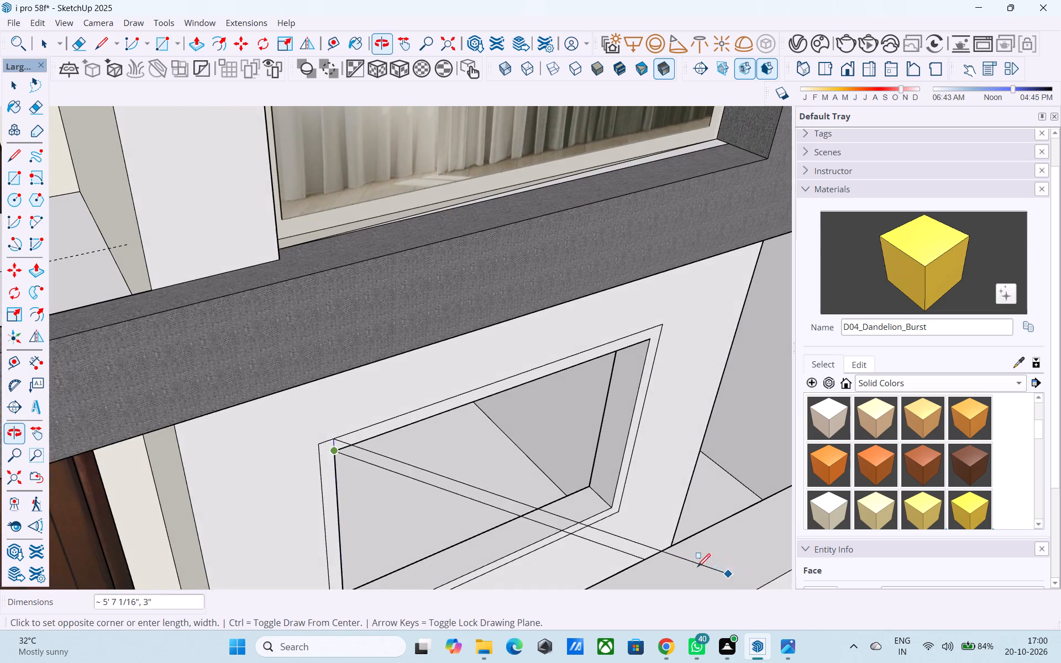
scroll(661, 554, up, 3)
click(606, 492)
Paint both new ground-floor window panes with Glass_Basic_01 from the Glass materials.
click(885, 386)
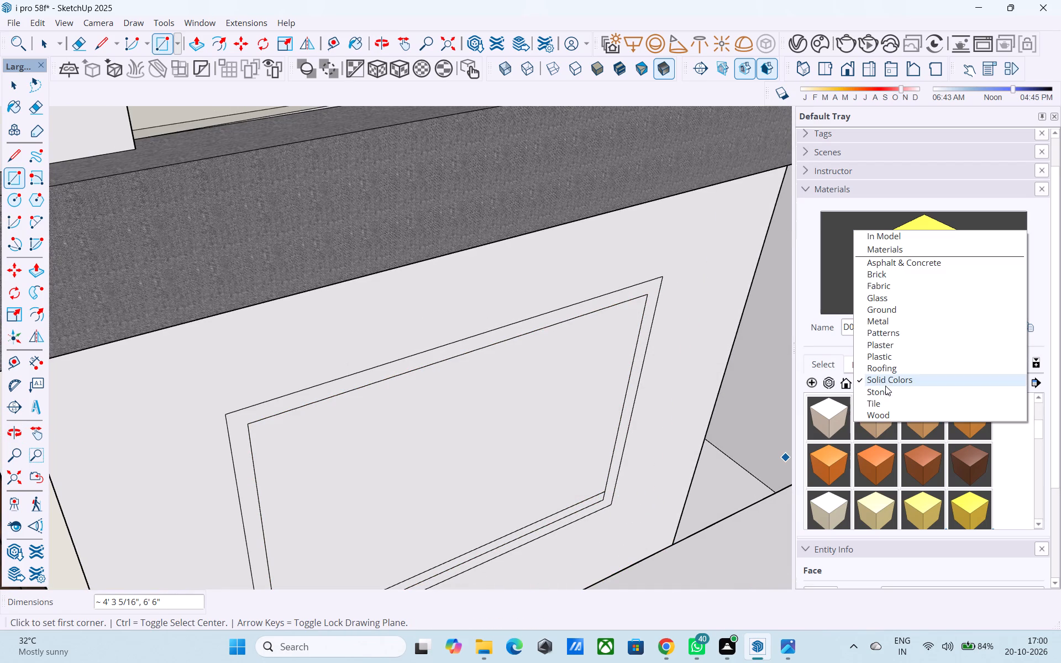
click(872, 301)
click(828, 425)
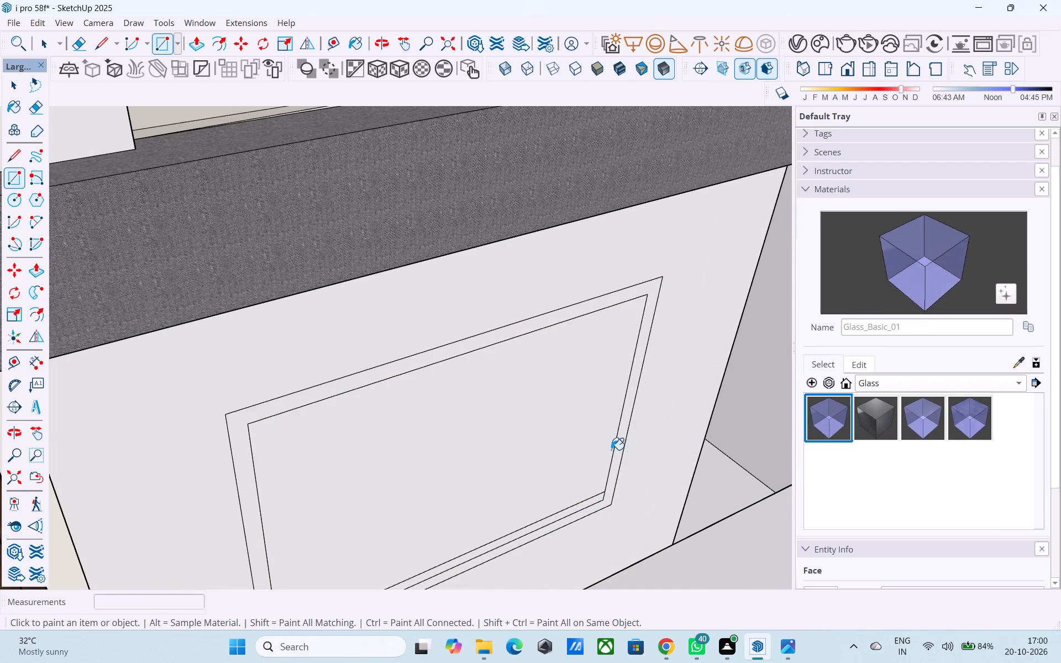
click(577, 439)
scroll(590, 433, down, 12)
middle_drag(628, 508, 521, 481)
scroll(534, 451, down, 5)
scroll(275, 505, up, 5)
click(292, 490)
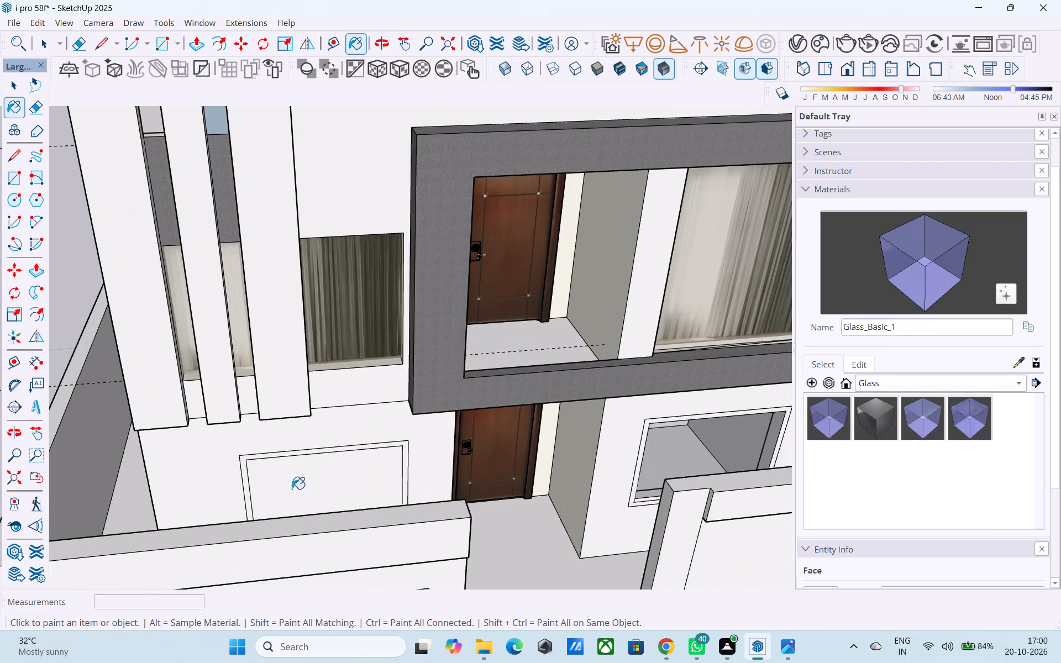
key(space)
Save the model and purge its unused items.
scroll(291, 490, down, 4)
middle_drag(291, 490, 309, 496)
key(ctrl+s)
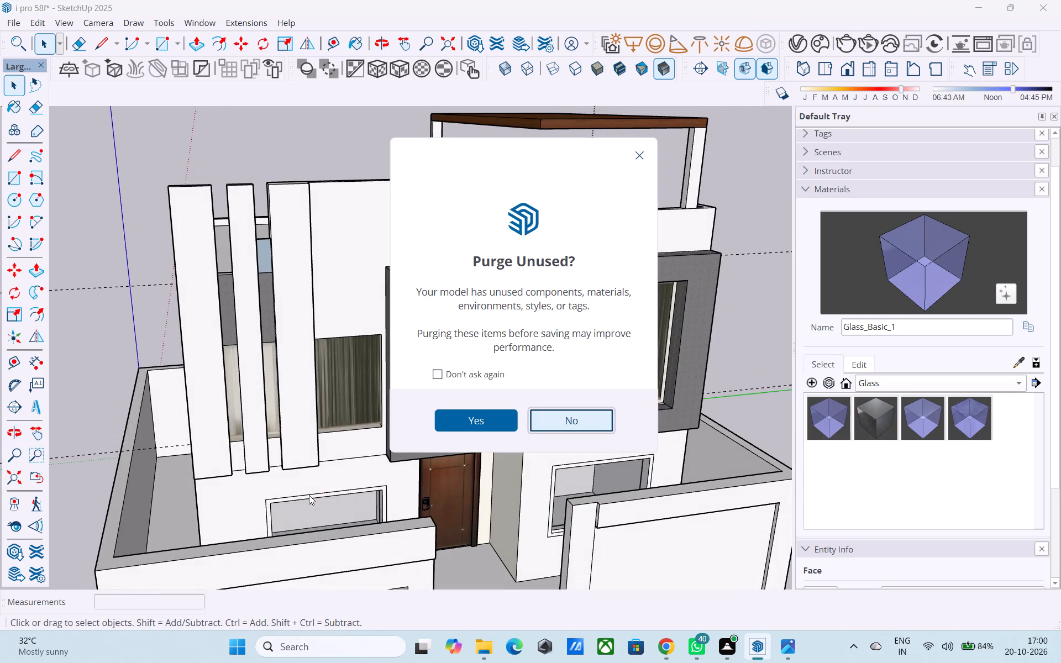
click(487, 419)
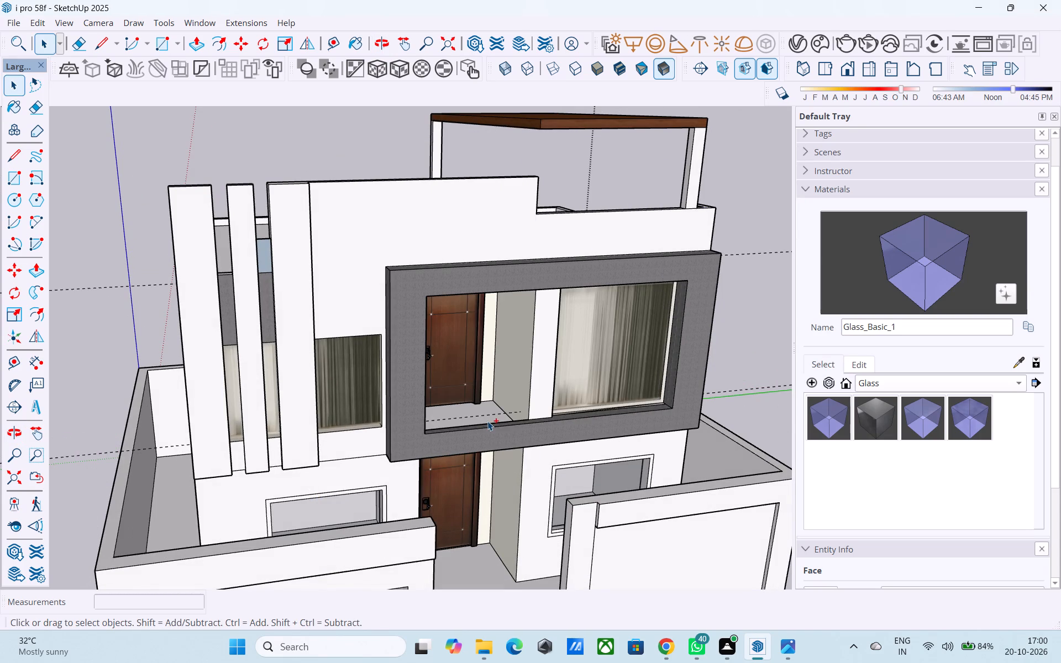
Save the model.
key(ctrl+s)
Draw a vertical line down the middle of the front face of the facade fin adjoining the parapet wall, from top to bottom.
scroll(525, 344, down, 2)
middle_drag(526, 345, 501, 330)
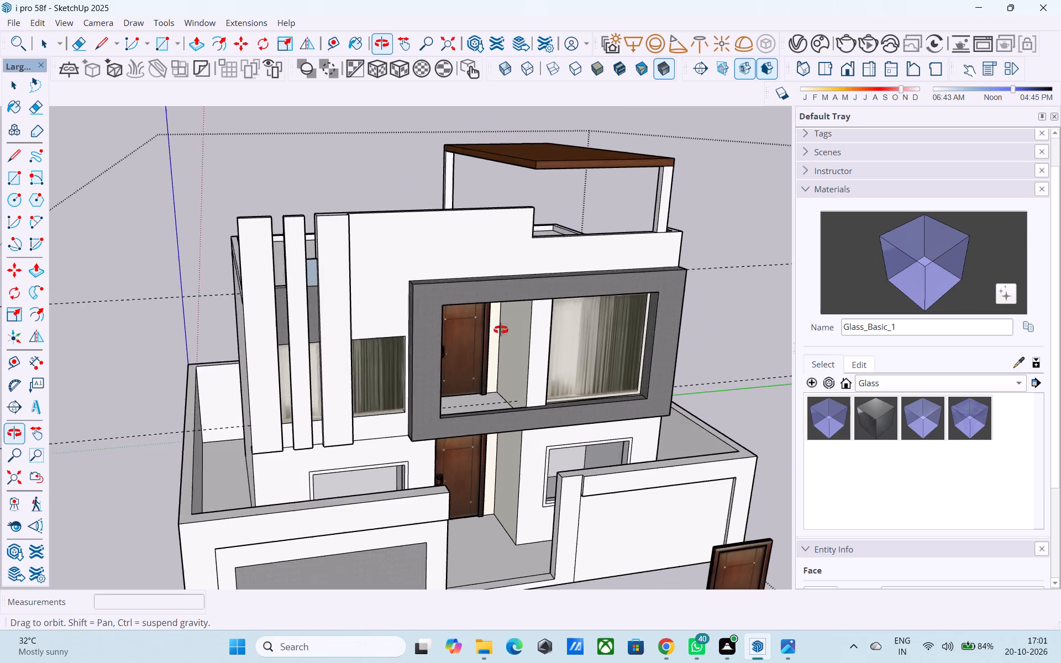
middle_drag(501, 330, 489, 417)
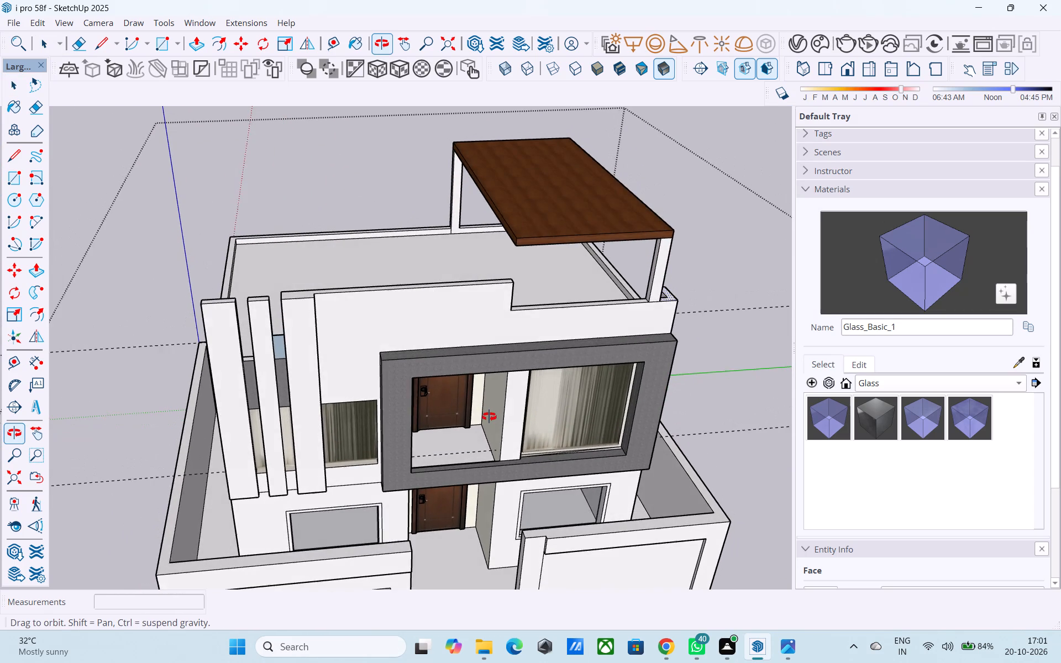
middle_drag(489, 417, 488, 417)
scroll(282, 322, up, 12)
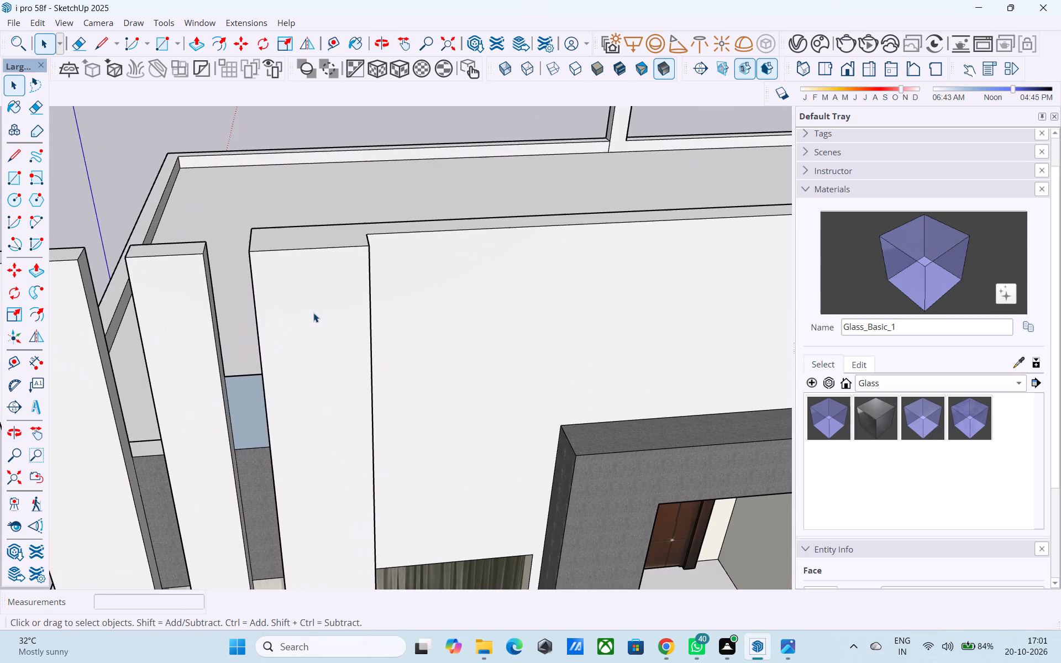
middle_drag(277, 302, 328, 307)
scroll(277, 302, up, 1)
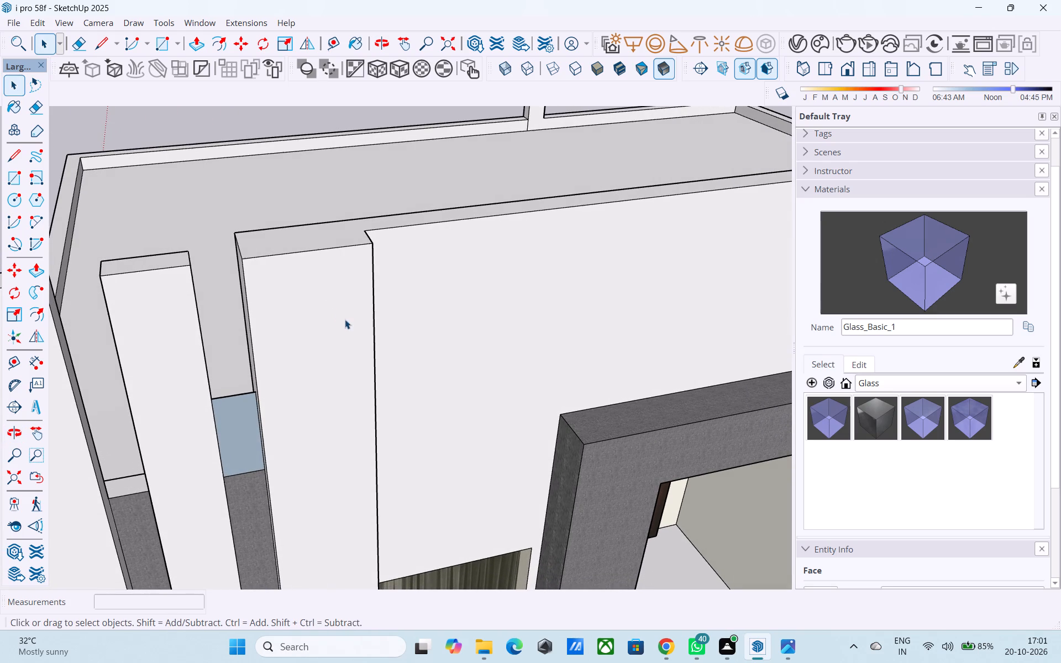
key(l)
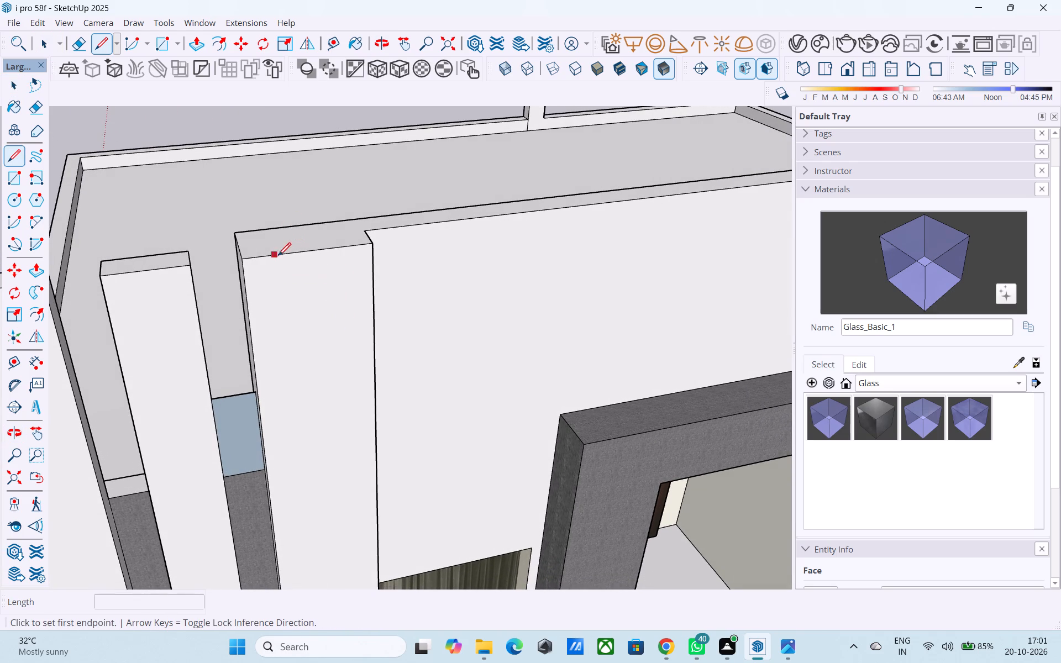
click(307, 251)
scroll(307, 251, down, 5)
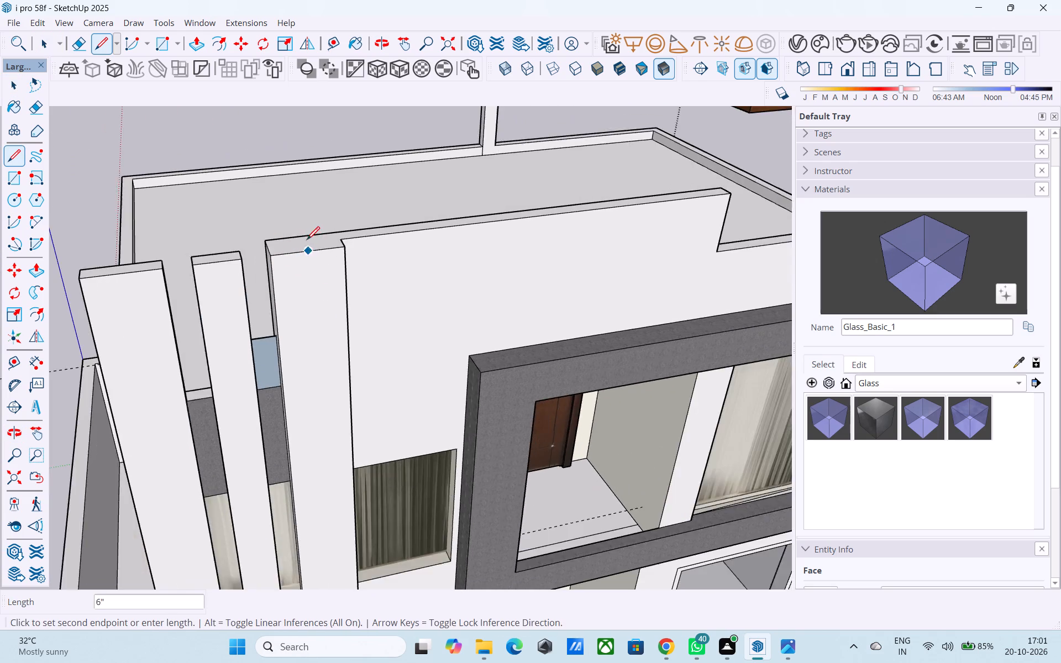
scroll(307, 241, down, 2)
scroll(306, 240, up, 1)
scroll(306, 240, down, 16)
scroll(301, 288, up, 7)
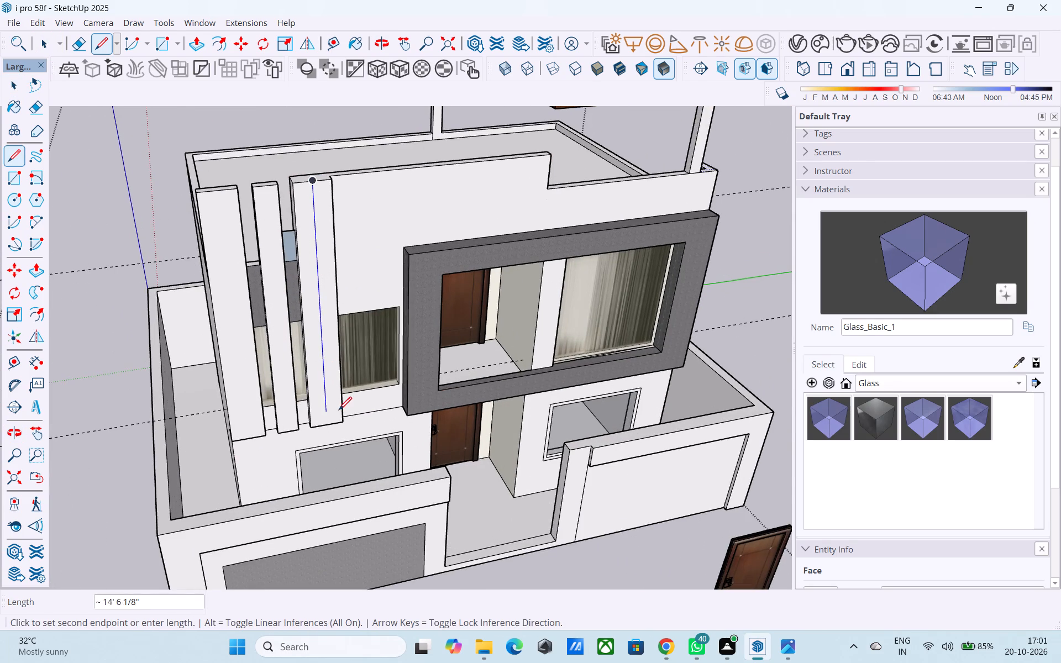
scroll(339, 411, up, 1)
click(325, 429)
key(space)
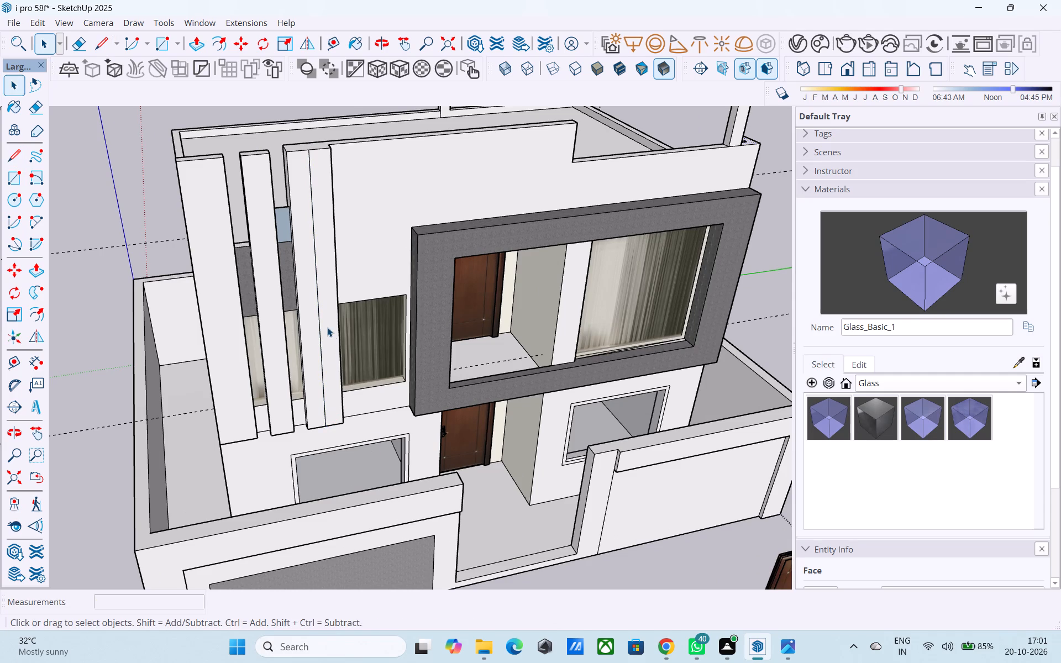
Copy the fin's centre line twice at 1" spacing towards the two free-standing fins.
middle_drag(327, 327, 329, 458)
scroll(321, 311, up, 9)
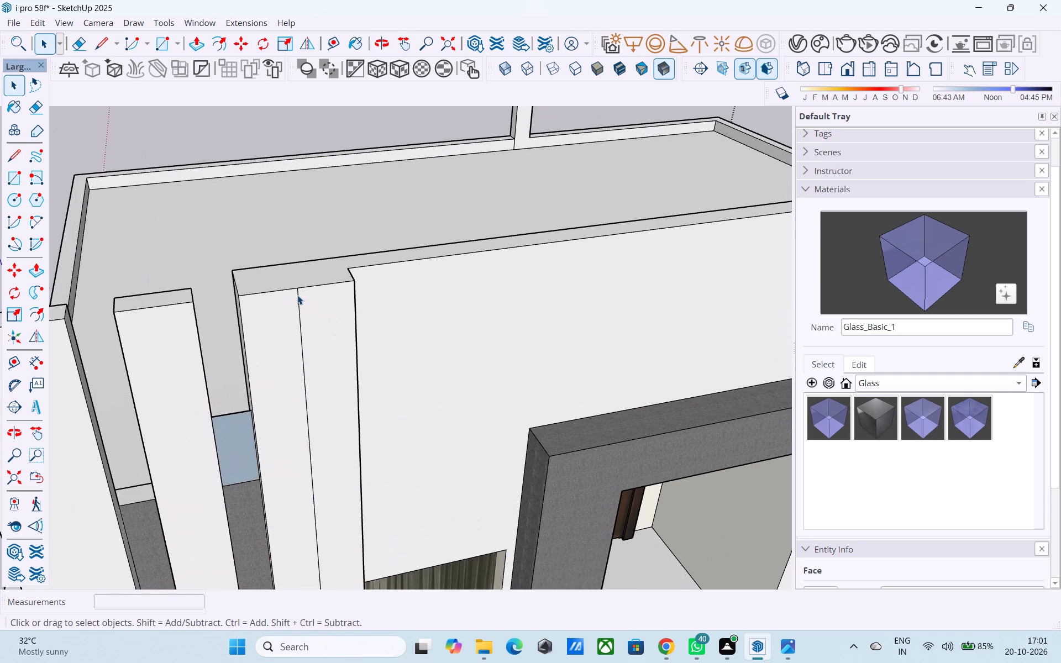
click(297, 294)
scroll(297, 295, up, 1)
key(m)
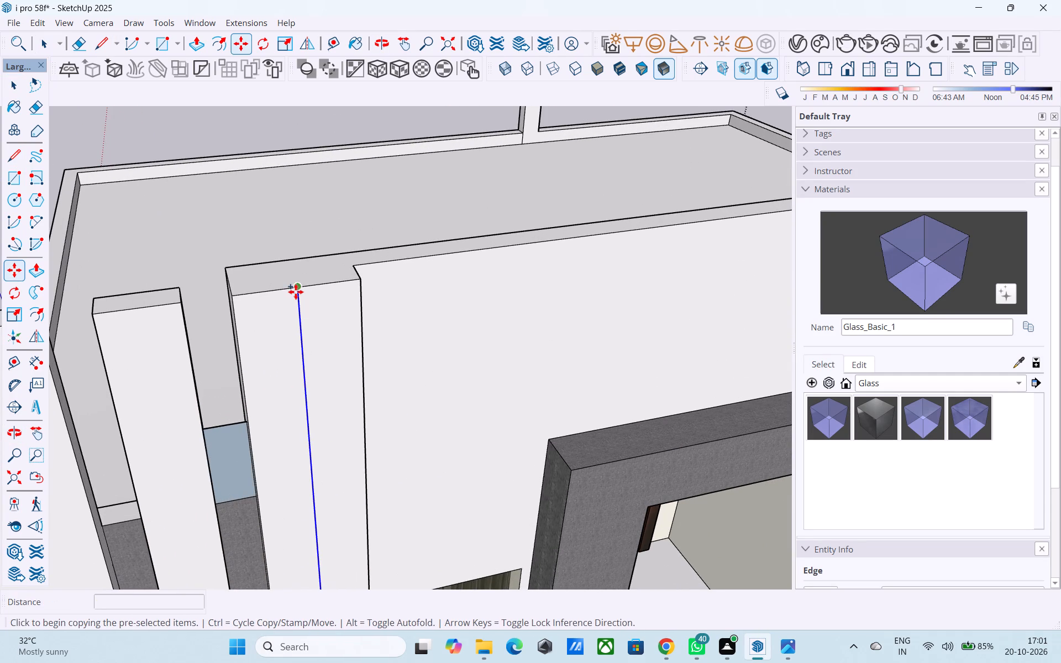
click(296, 292)
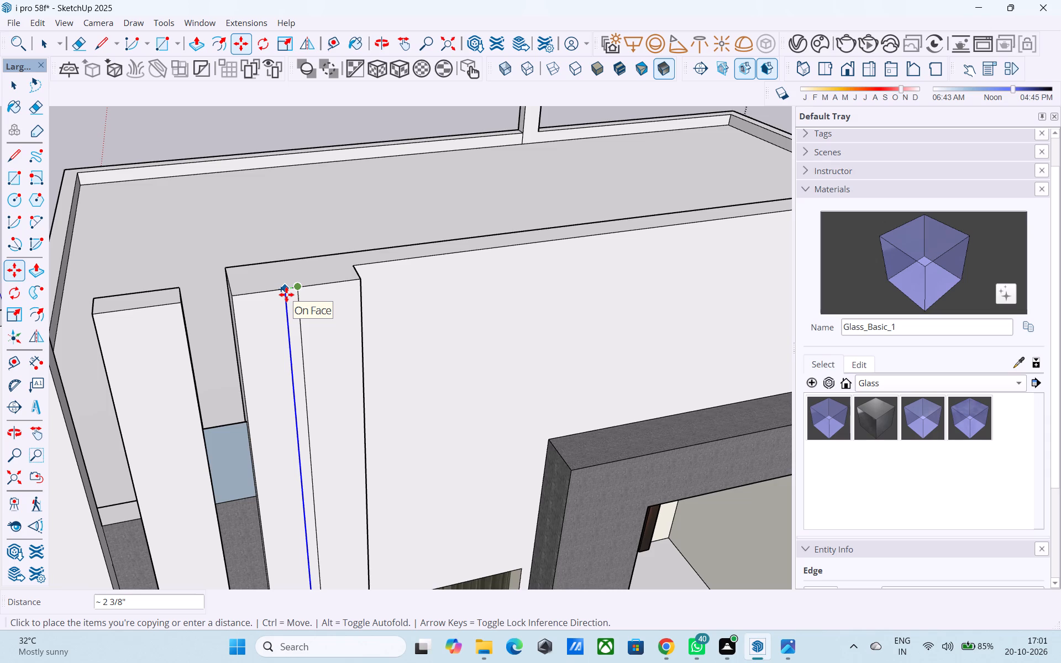
text(1")
key(Return)
scroll(287, 294, up, 4)
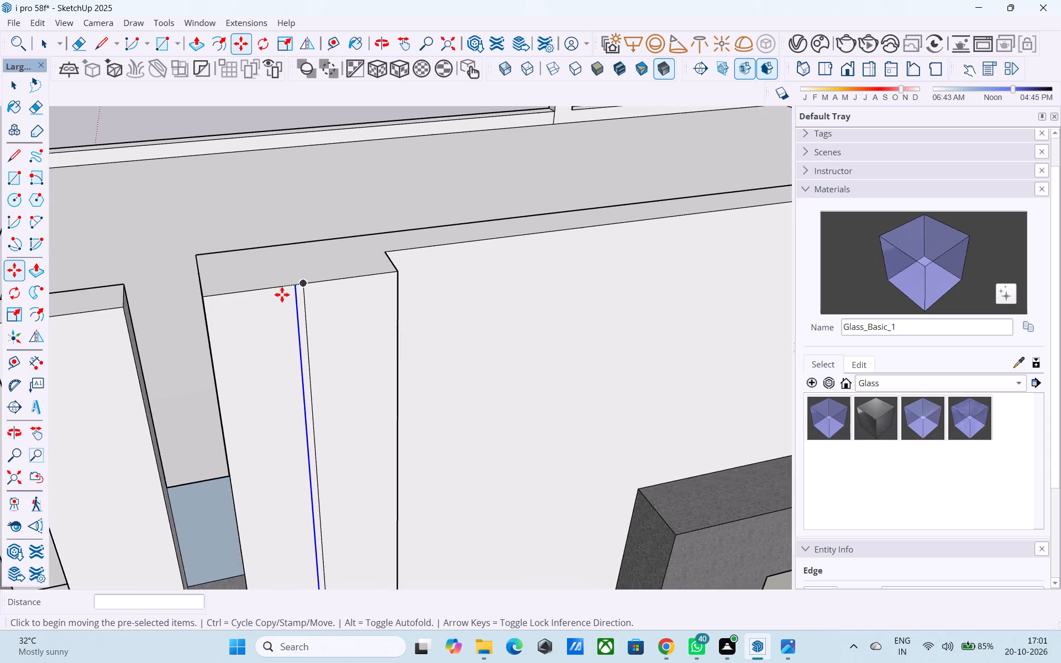
scroll(282, 294, up, 6)
click(303, 281)
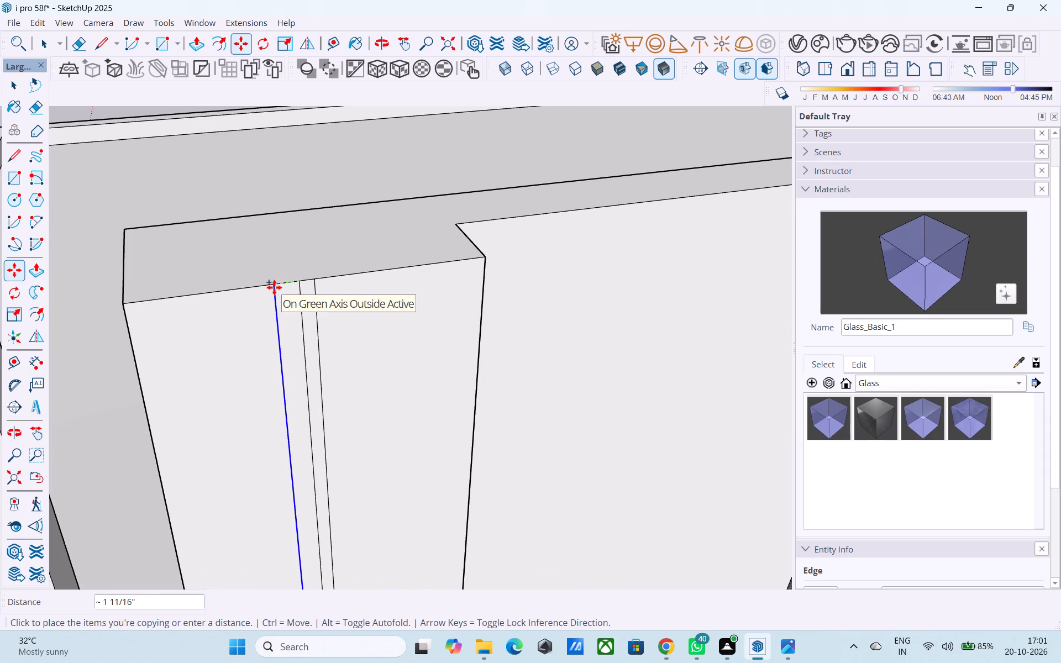
click(281, 285)
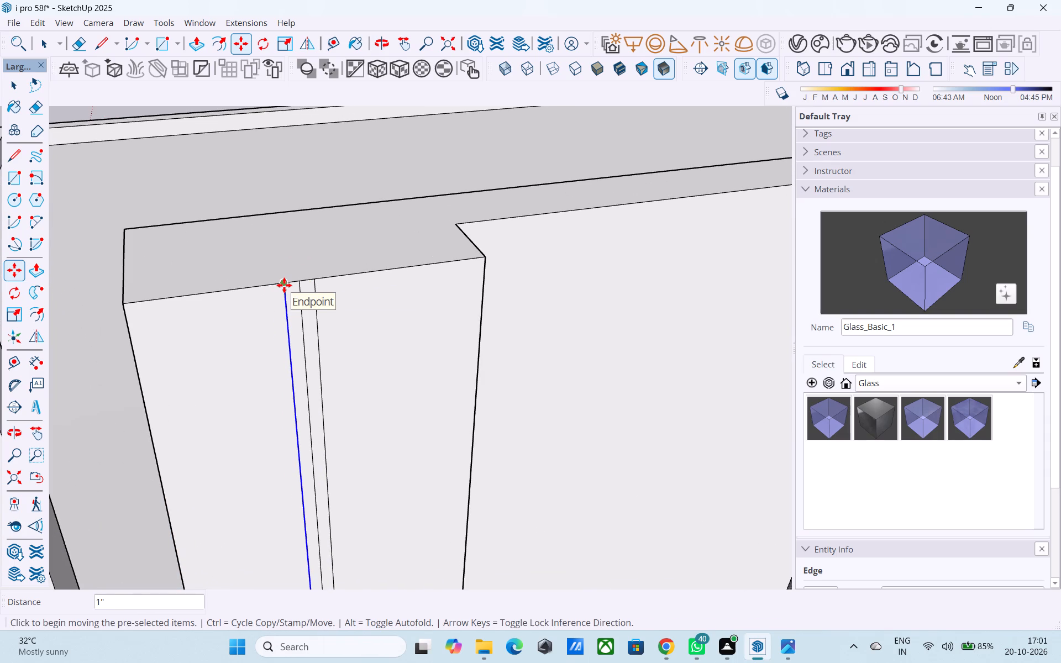
Copy the outermost line 2" back onto the centre line, and add two more copies at 1" spacing towards the parapet wall.
click(284, 285)
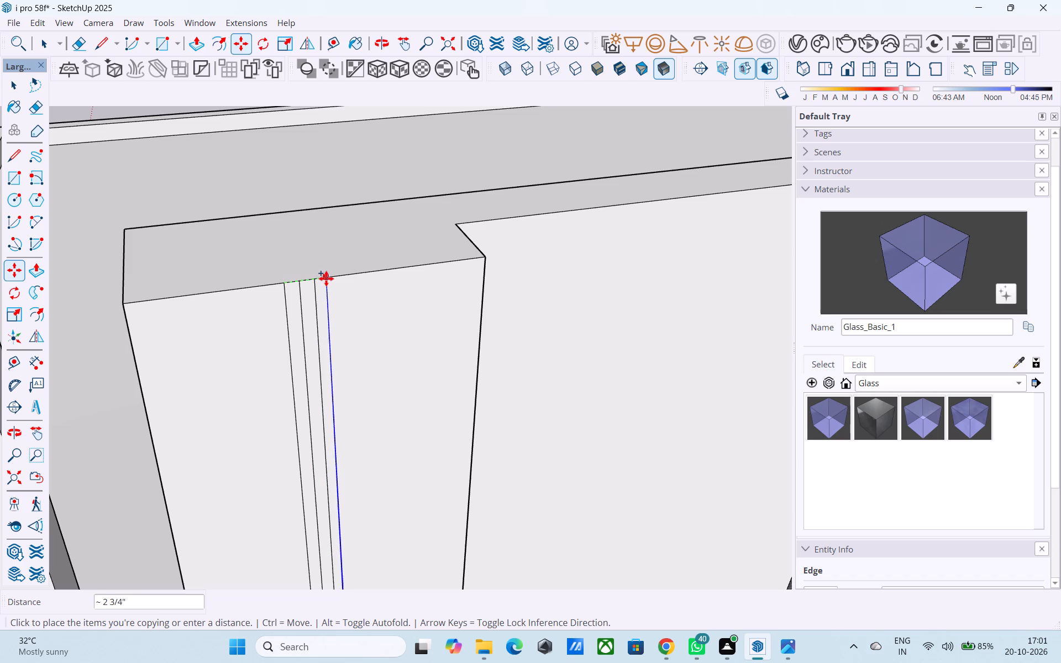
text(2")
key(Return)
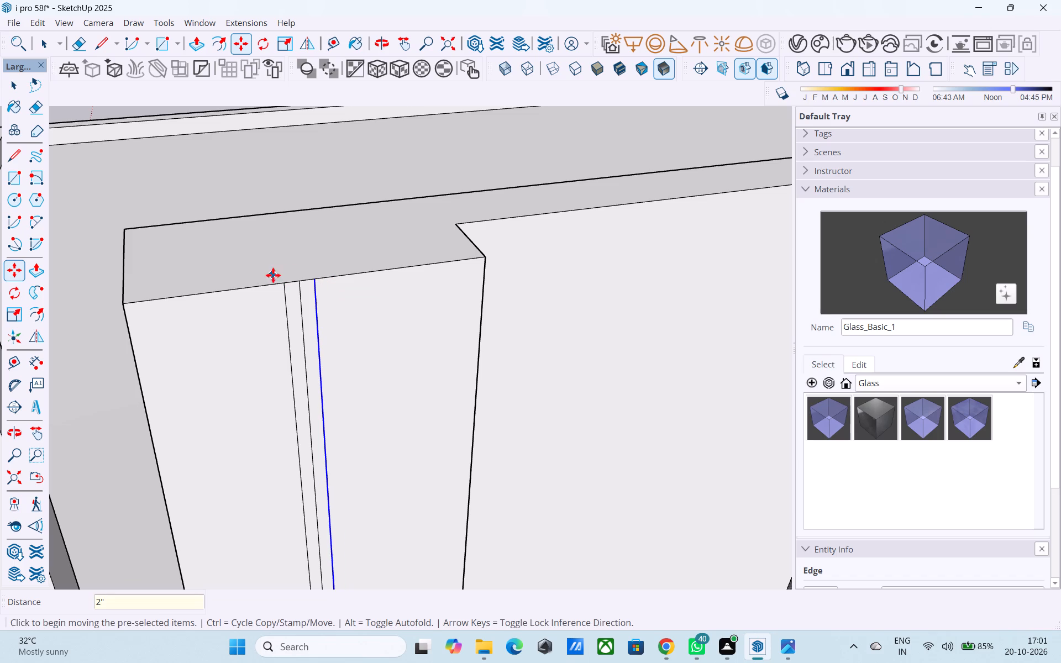
scroll(319, 275, up, 9)
click(308, 287)
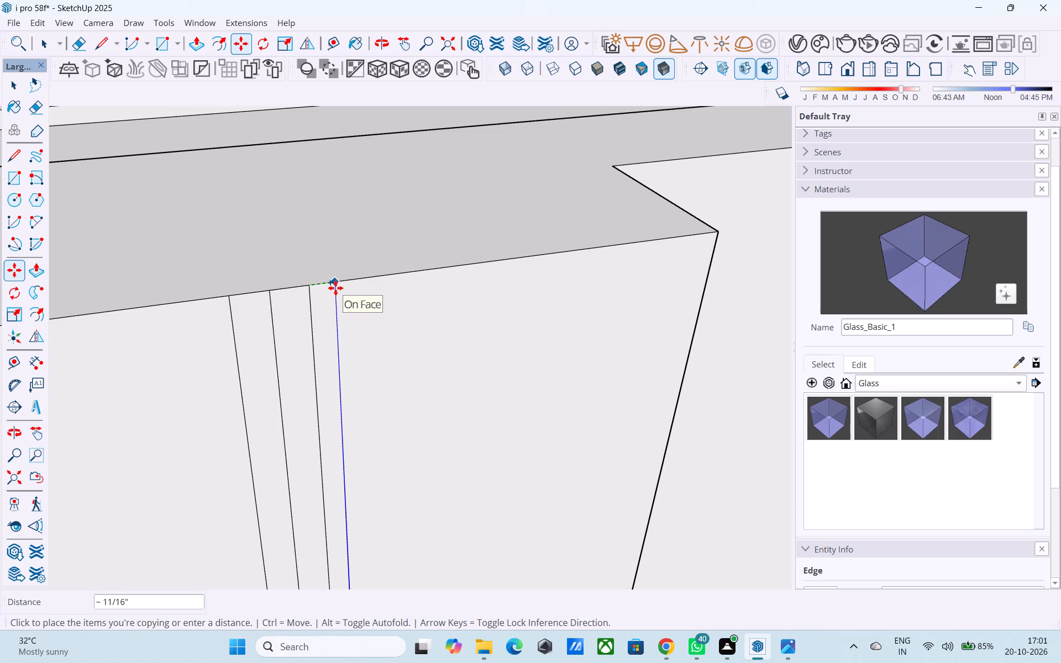
text(1")
key(Return)
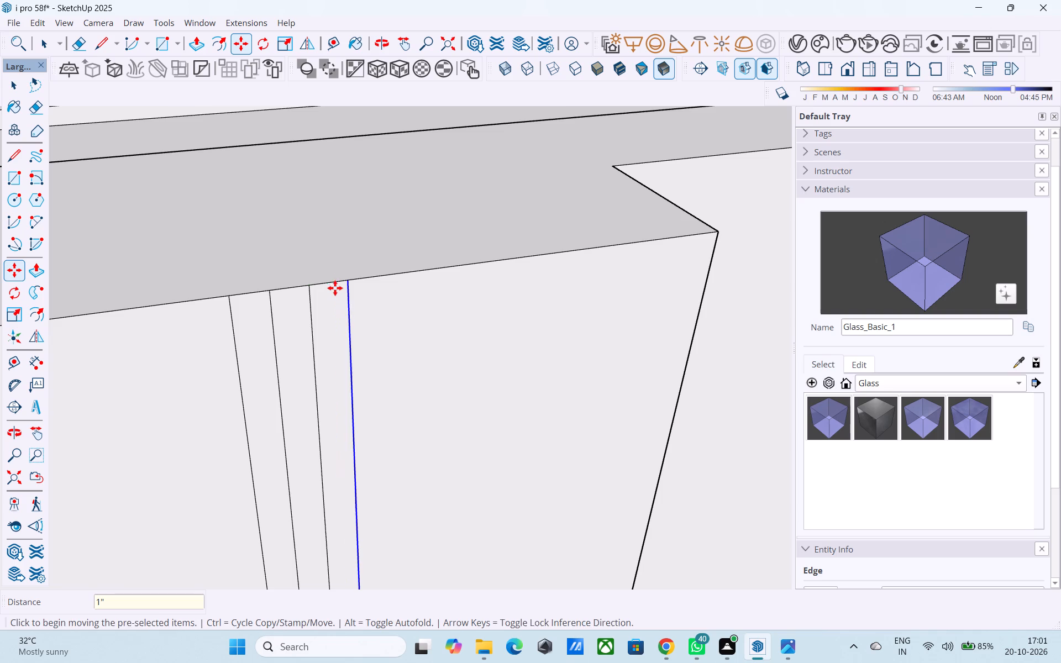
click(350, 281)
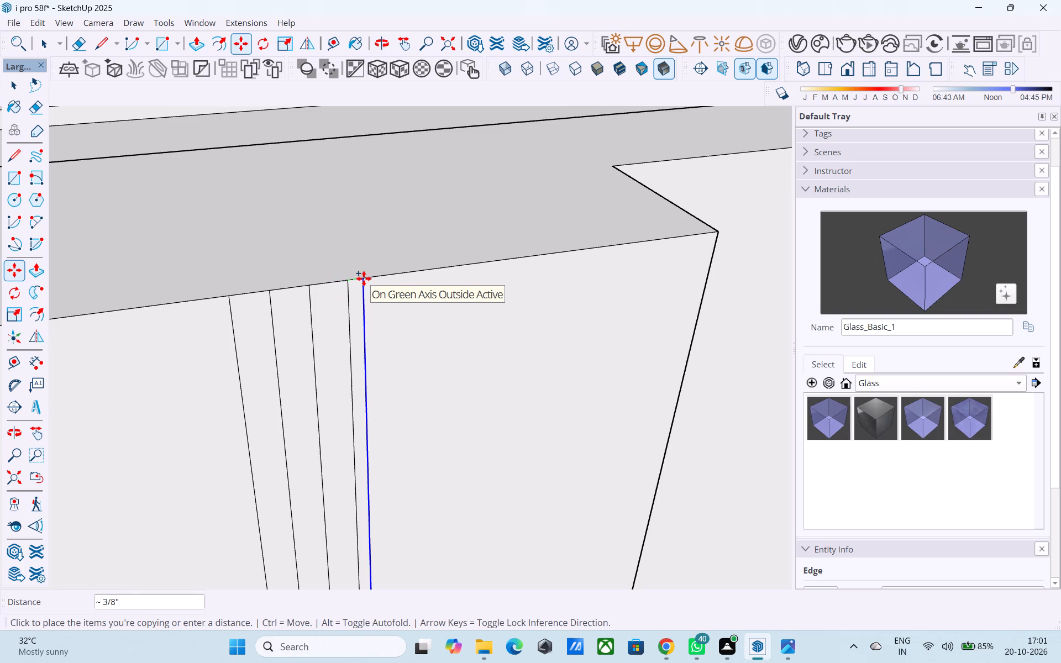
text(1")
key(Return)
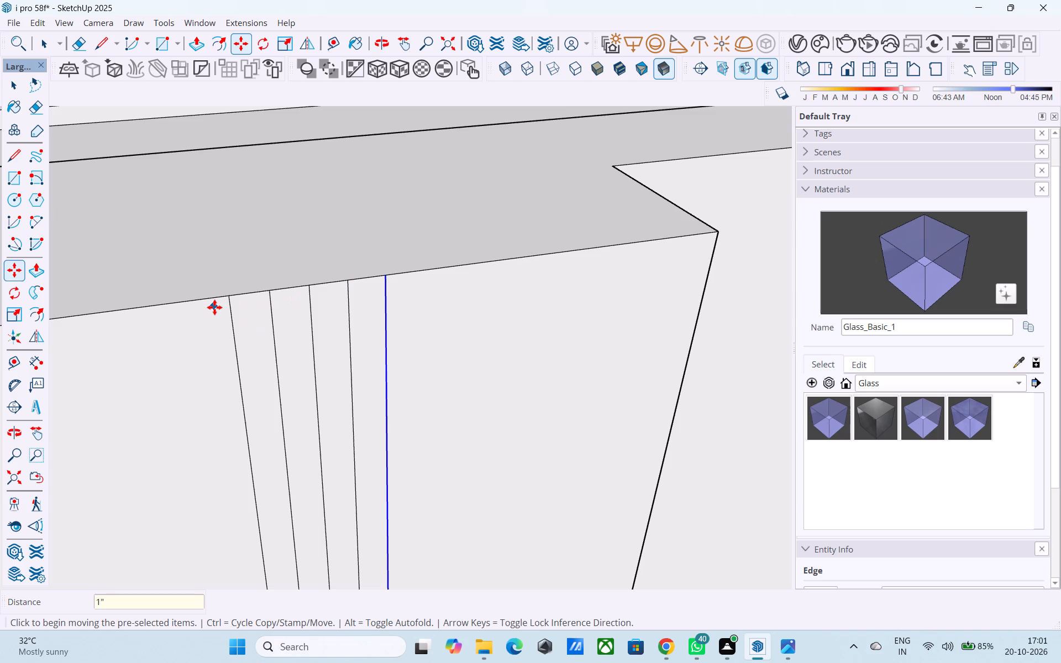
scroll(213, 307, down, 5)
key(space)
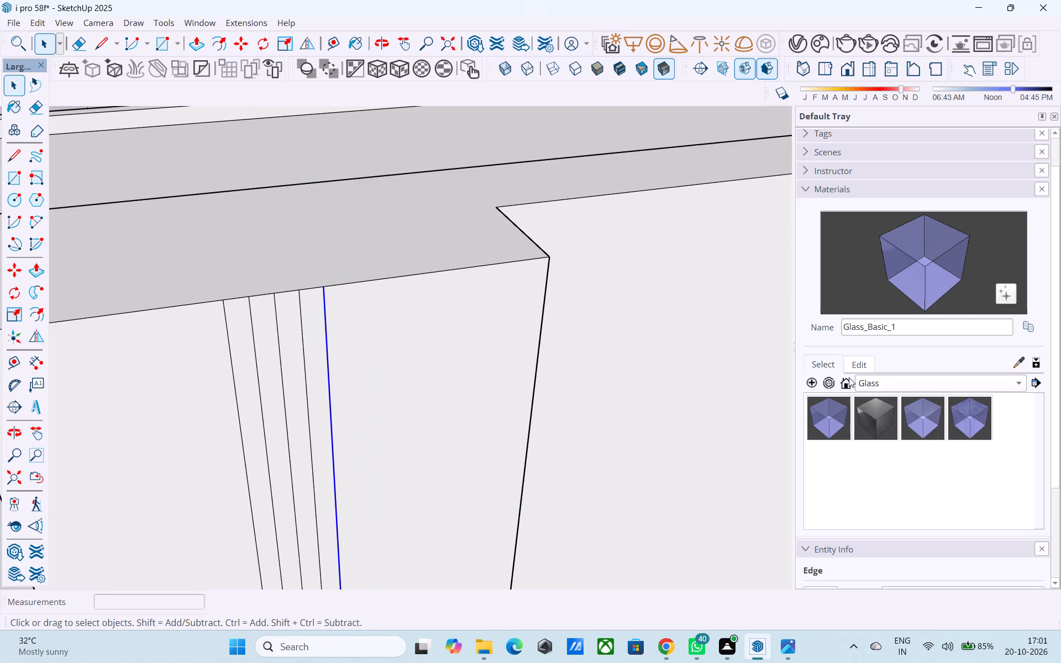
Paint the first and third narrow strips on the fin with 0053_Ivory from the In Model materials.
click(908, 380)
click(889, 320)
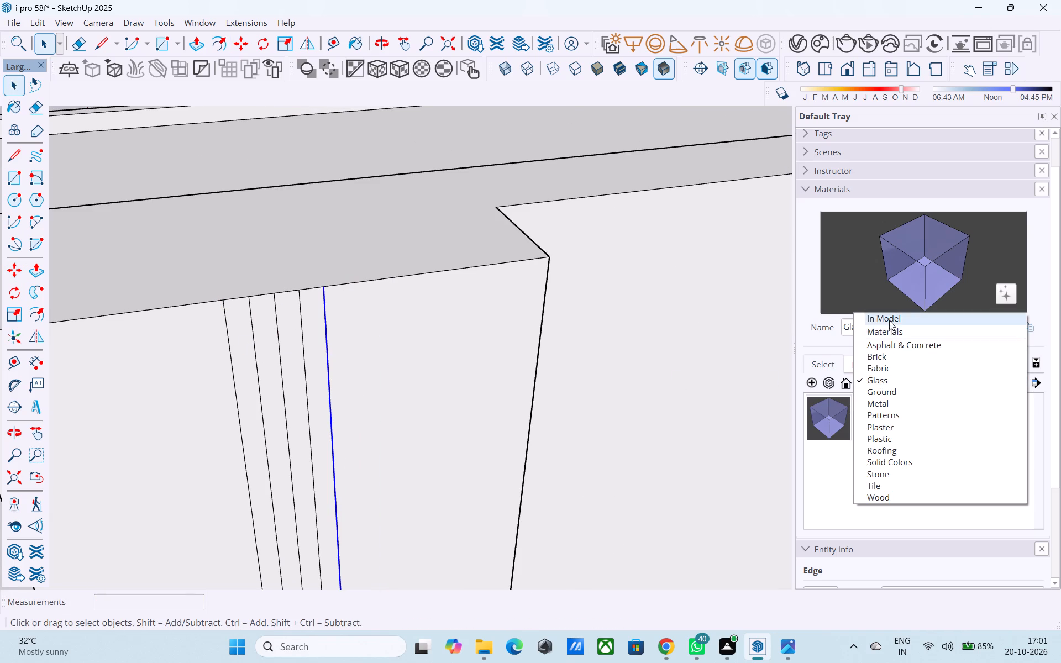
click(887, 419)
scroll(255, 348, up, 4)
click(245, 339)
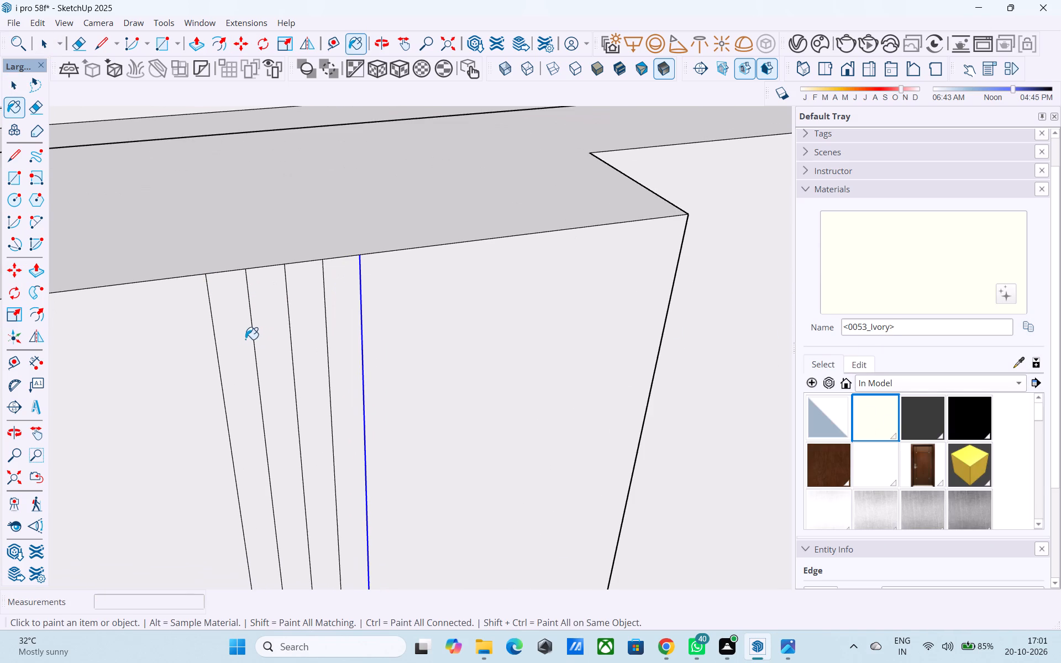
click(303, 310)
Erase the surplus outermost vertical line on the parapet-wall side of the ivory strips.
scroll(255, 238, down, 20)
scroll(295, 322, up, 5)
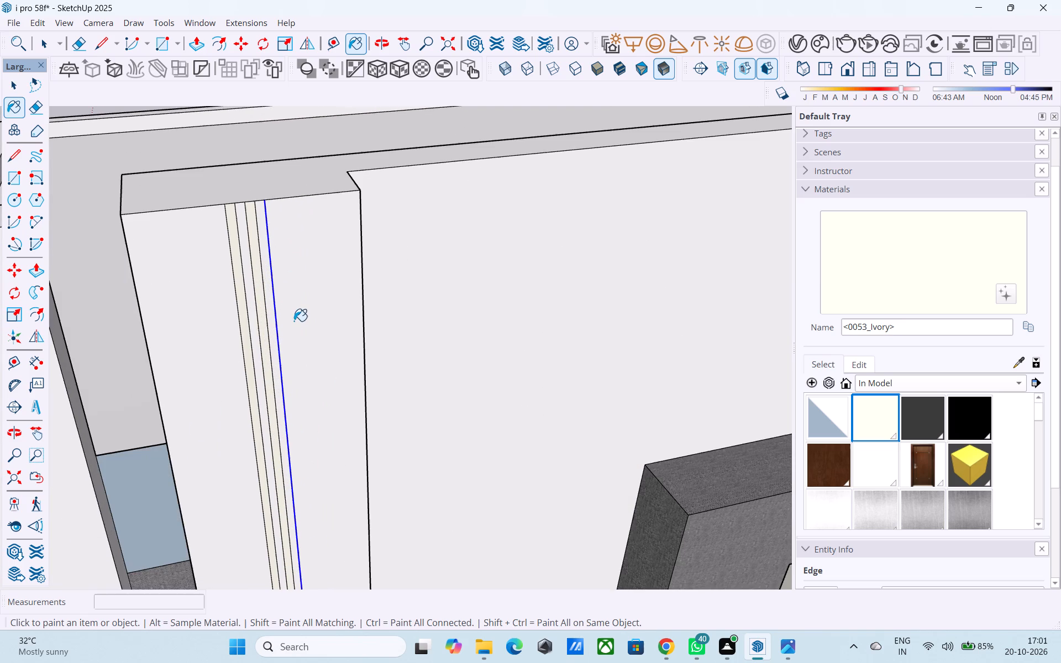
key(e)
scroll(276, 289, up, 4)
click(274, 285)
click(270, 283)
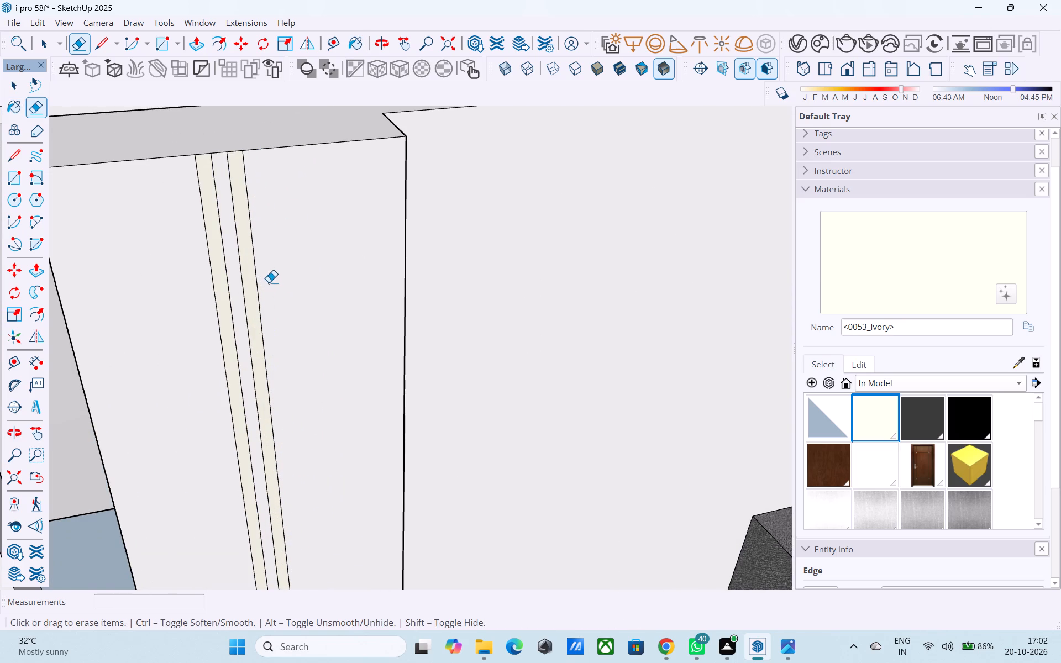
scroll(269, 282, down, 17)
key(space)
Examine the striped fin and the whole front facade from several angles and distances.
middle_drag(270, 338, 224, 243)
scroll(229, 247, down, 3)
middle_drag(243, 450, 246, 459)
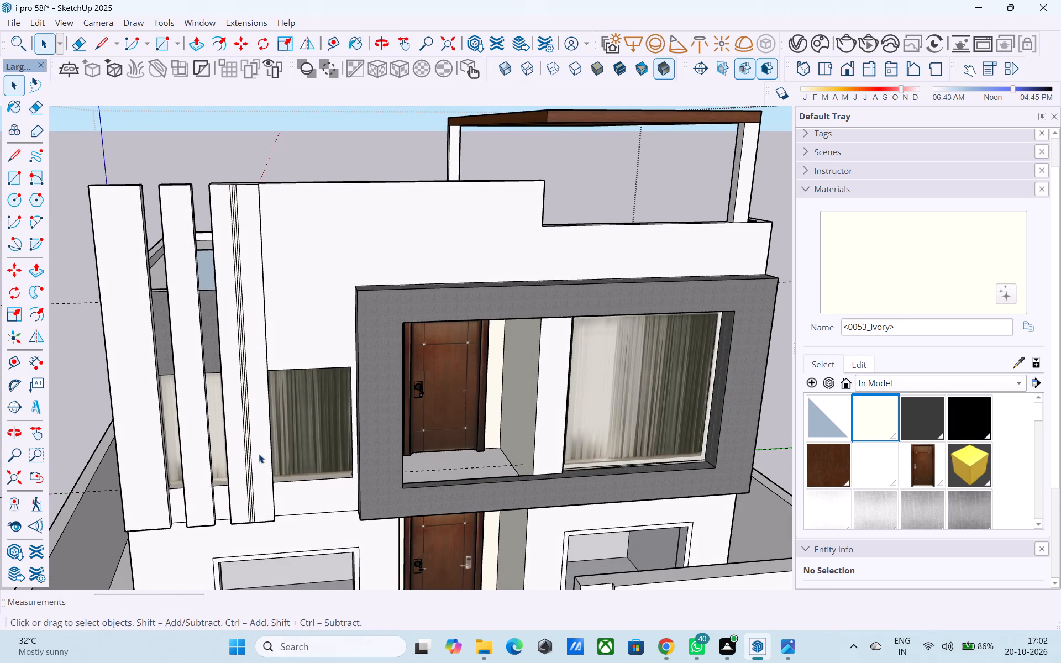
scroll(254, 446, down, 4)
middle_drag(253, 445, 241, 391)
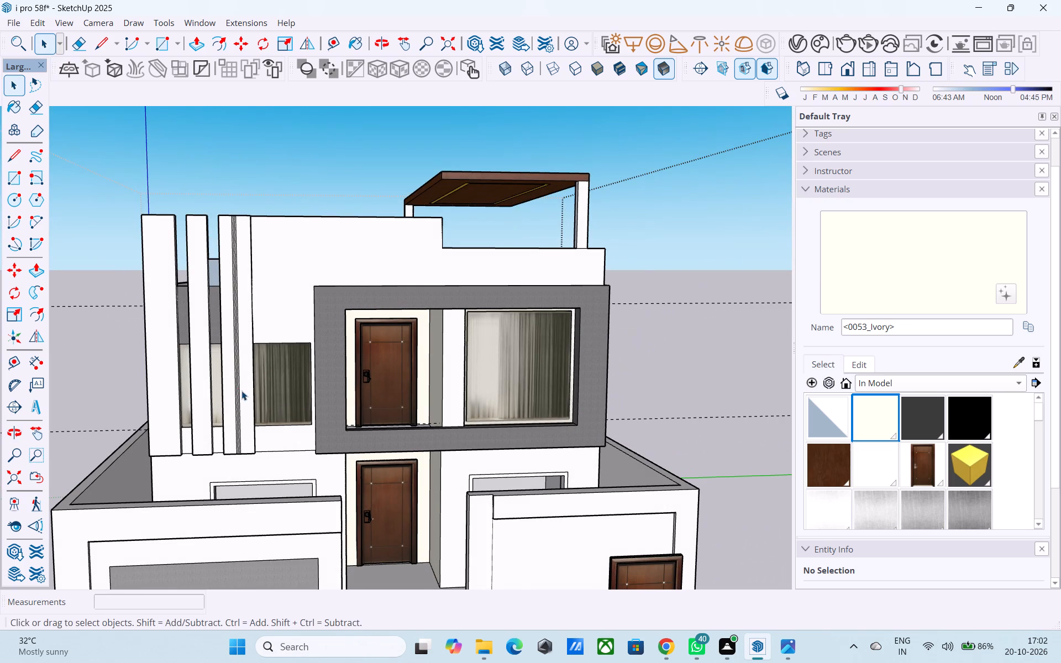
scroll(238, 389, up, 1)
scroll(238, 389, down, 3)
middle_drag(238, 389, 255, 452)
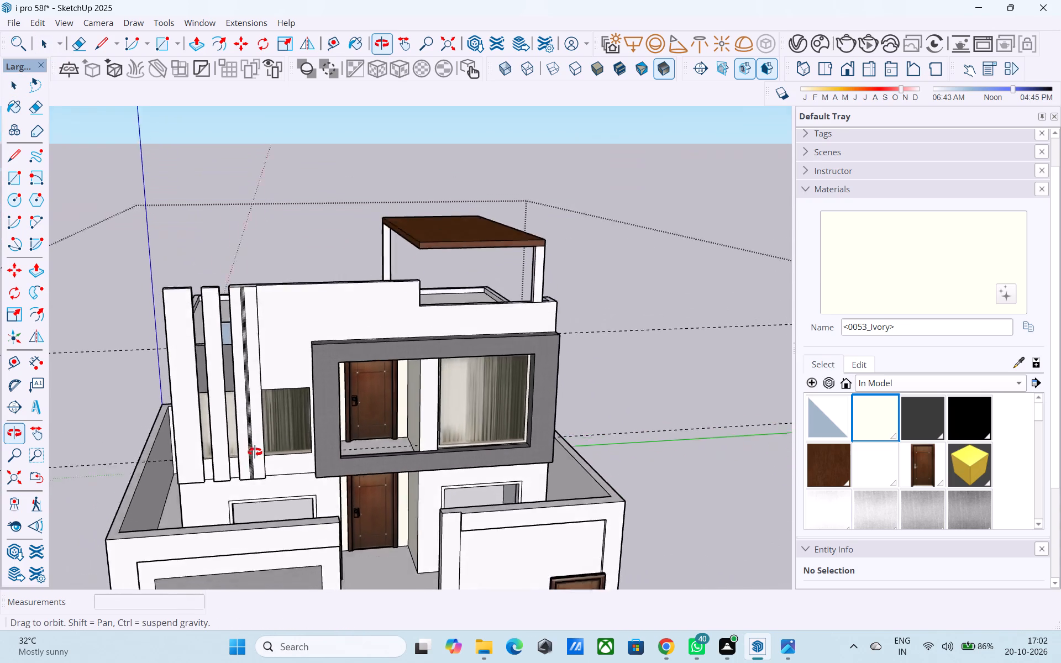
middle_drag(255, 452, 264, 497)
scroll(274, 437, down, 1)
middle_drag(259, 429, 211, 394)
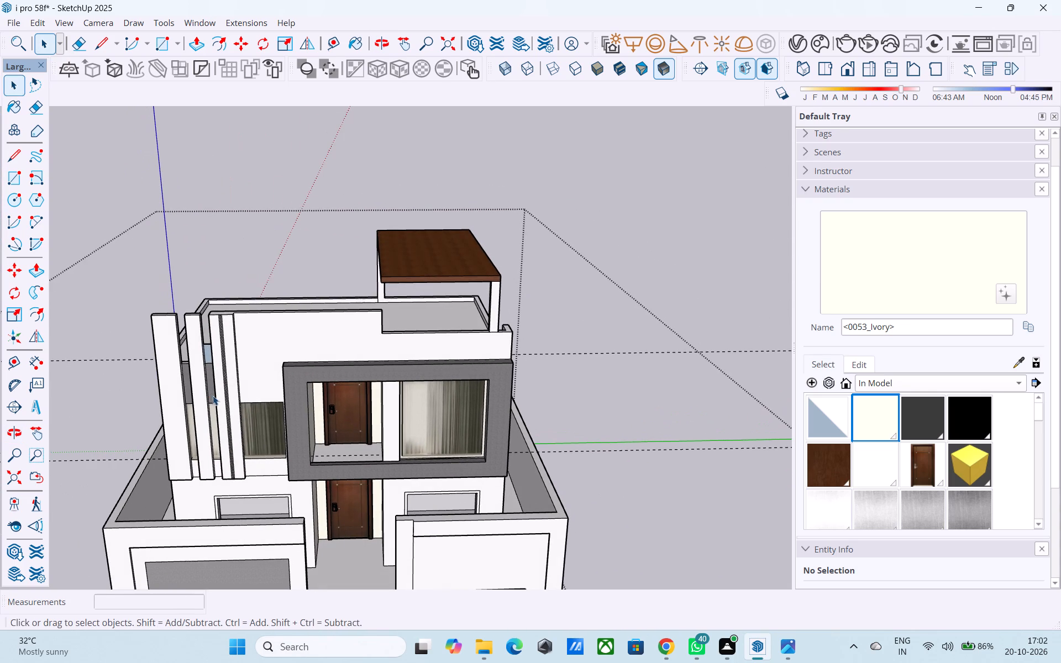
scroll(213, 402, down, 1)
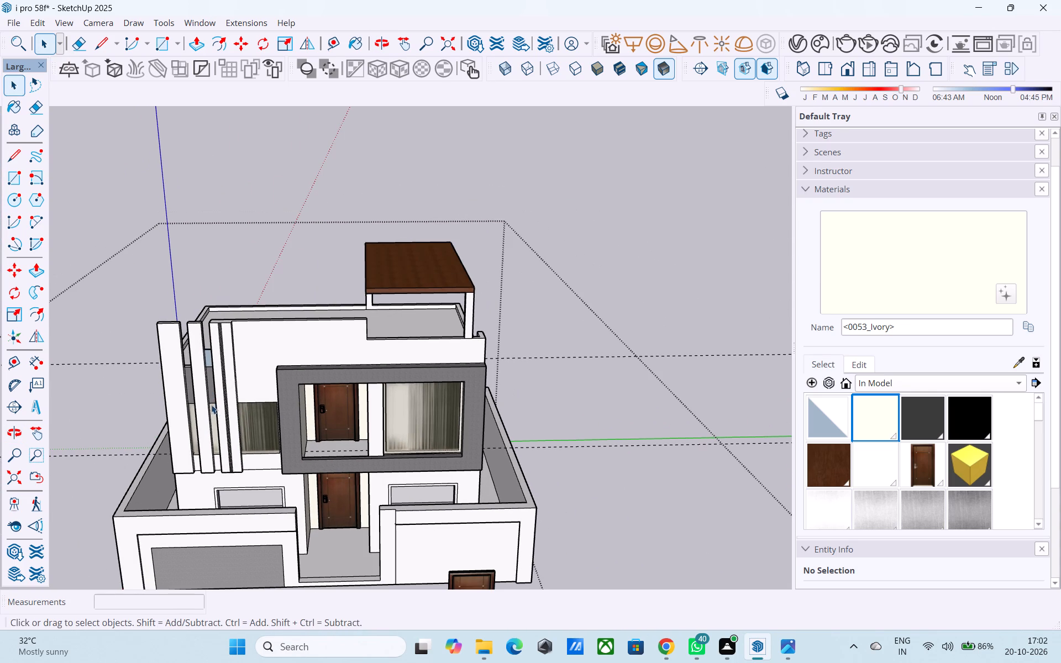
scroll(255, 407, down, 2)
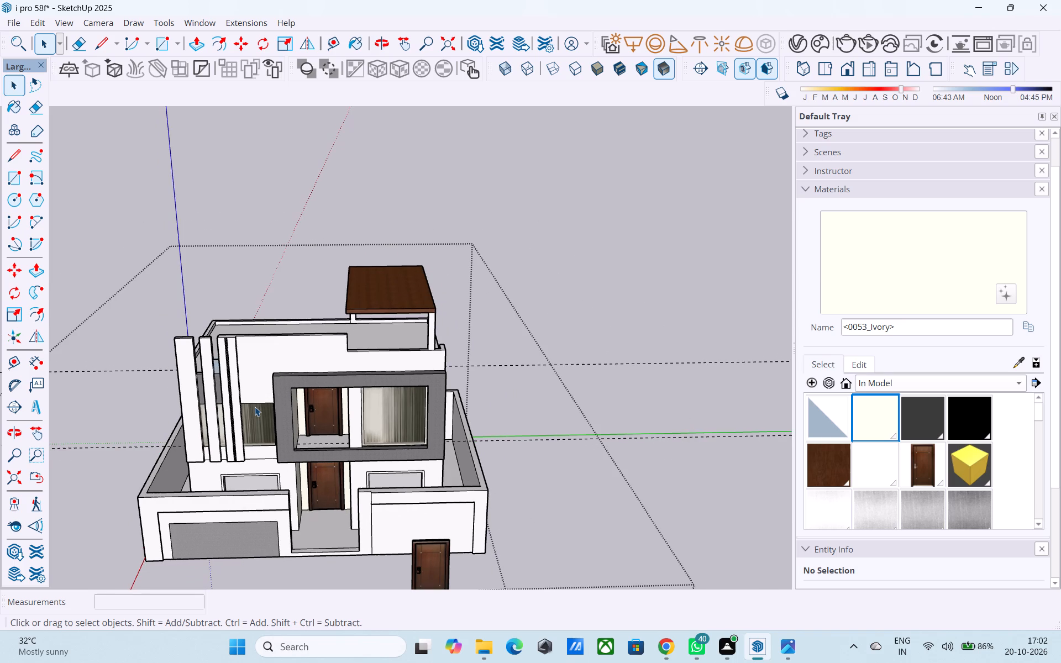
scroll(255, 407, down, 1)
Save the model.
key(ctrl+s)
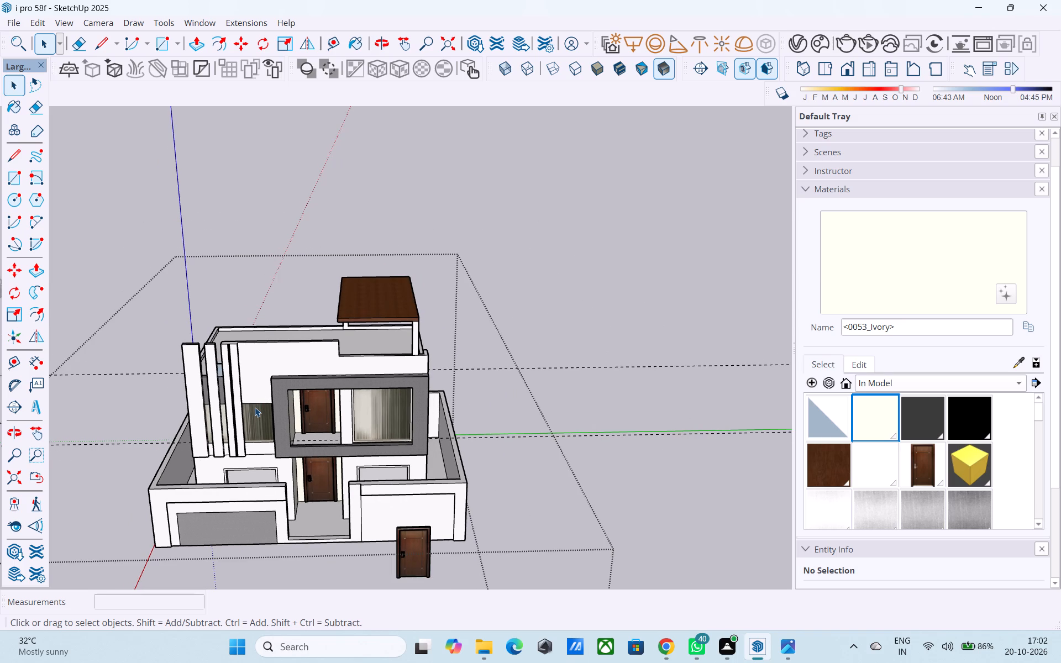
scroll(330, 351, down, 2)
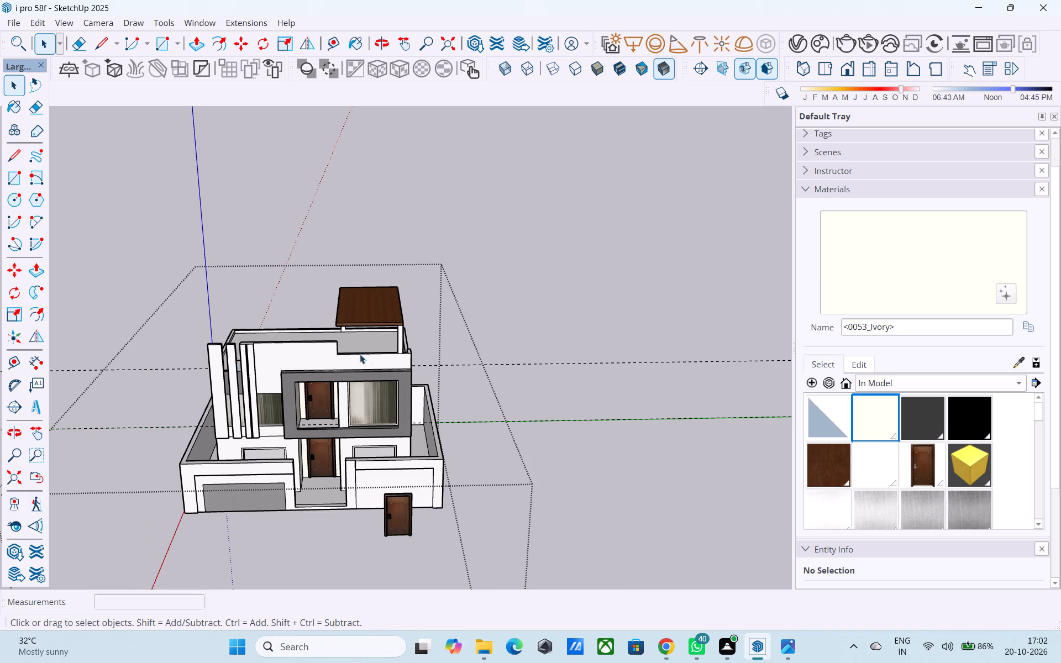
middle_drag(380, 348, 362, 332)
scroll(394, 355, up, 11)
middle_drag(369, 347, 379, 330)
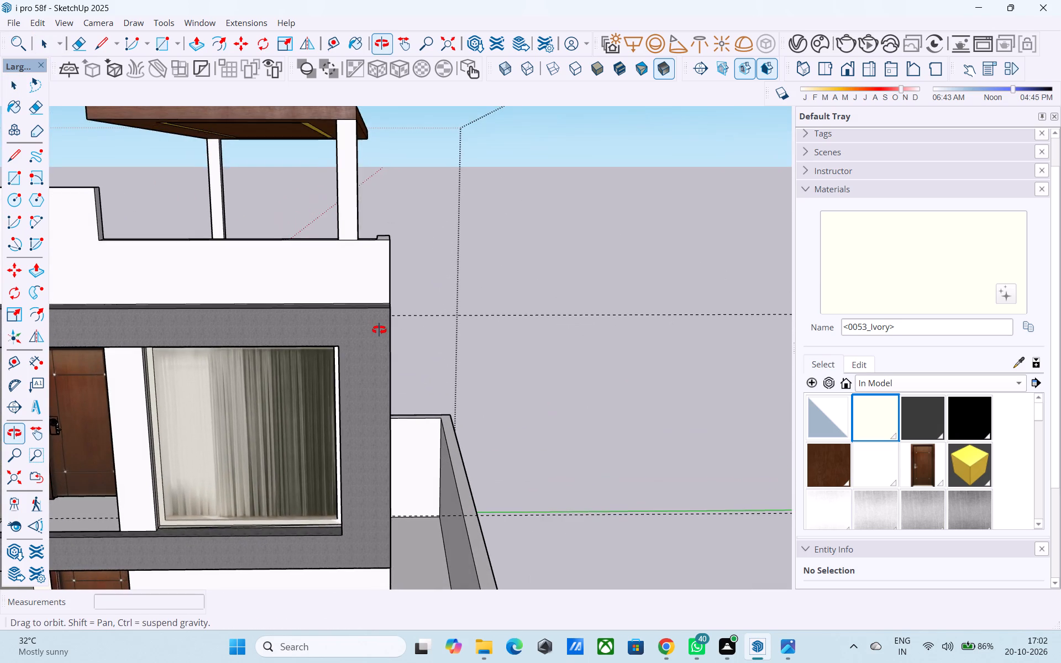
Draw an 11' vertical line on the grey upper-floor frame, between the curtained window and the frame's outer edge.
middle_drag(379, 330, 378, 333)
key(l)
click(369, 312)
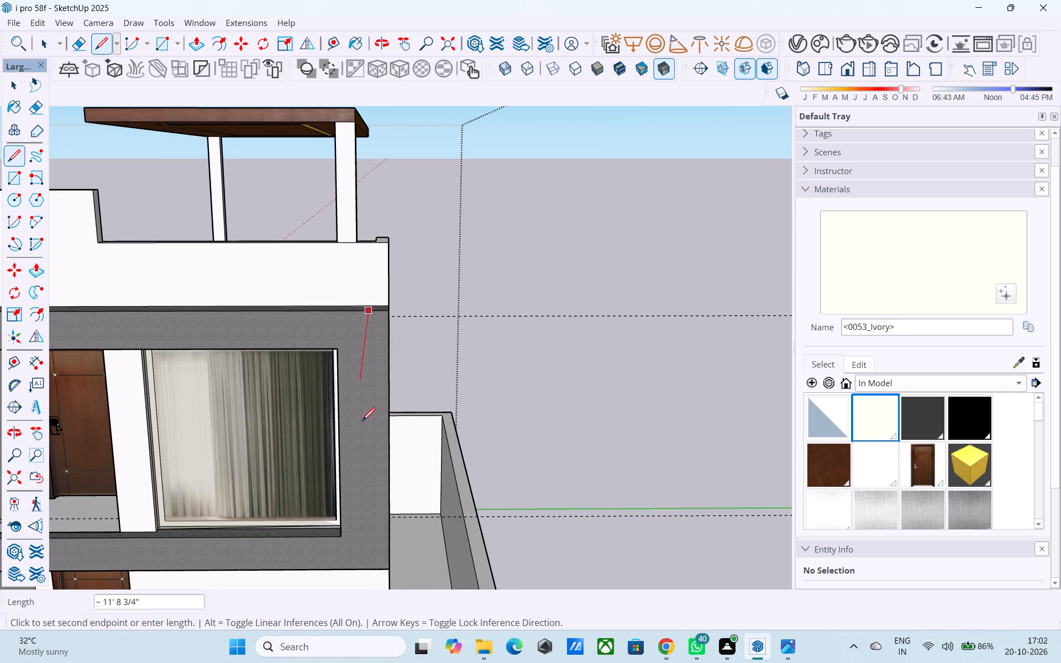
middle_drag(363, 456, 370, 358)
scroll(379, 463, up, 5)
click(378, 474)
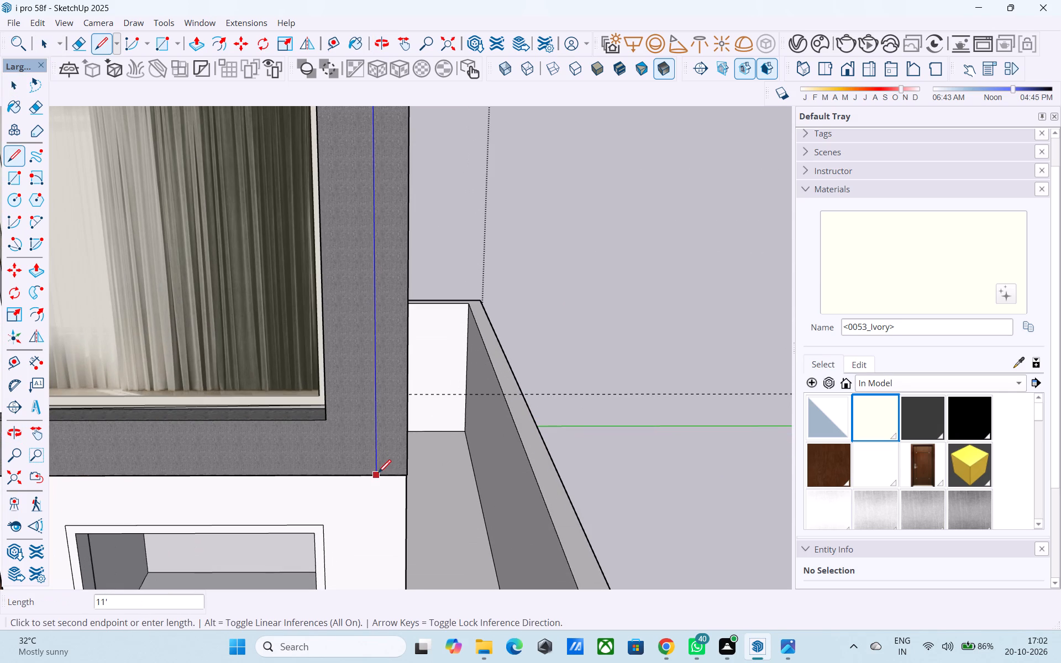
Copy the vertical line 4" toward the curtained window.
key(space)
click(375, 394)
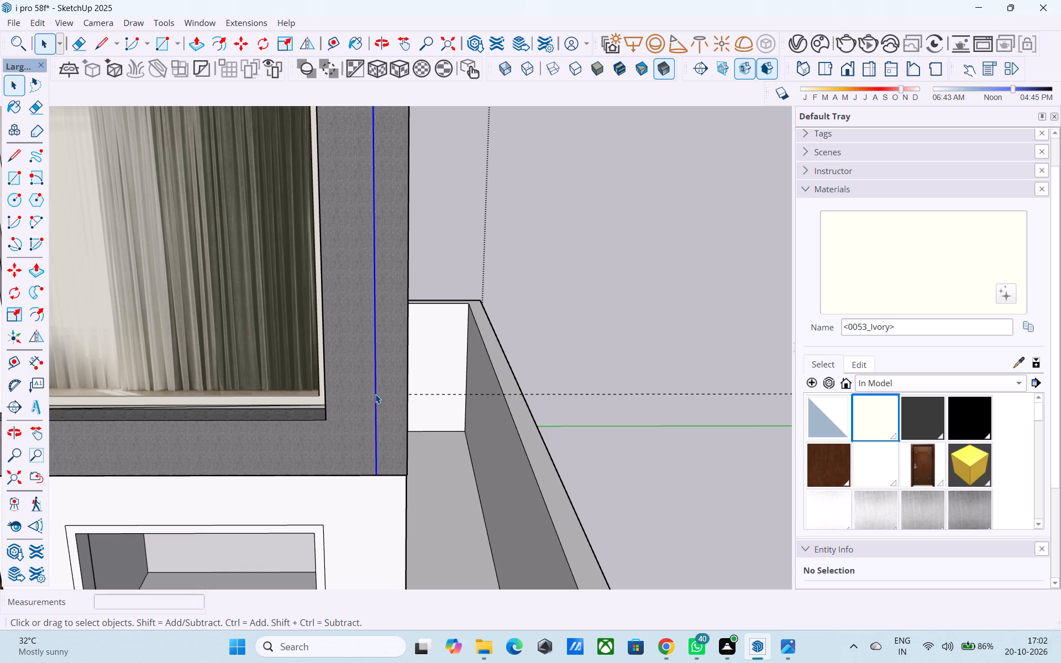
key(m)
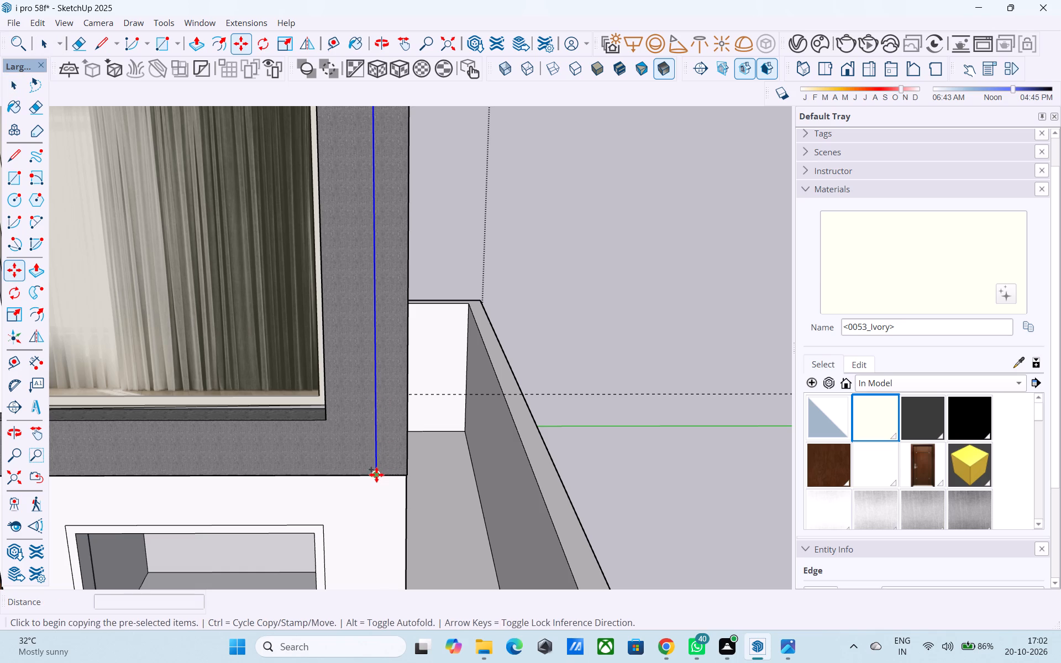
click(376, 475)
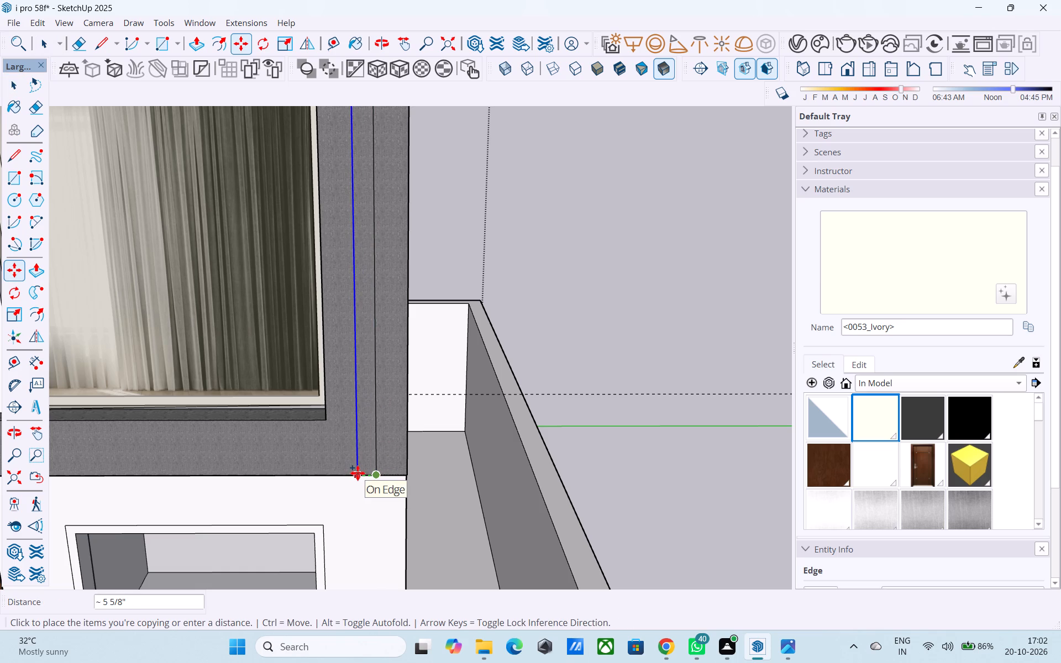
text(4")
key(Return)
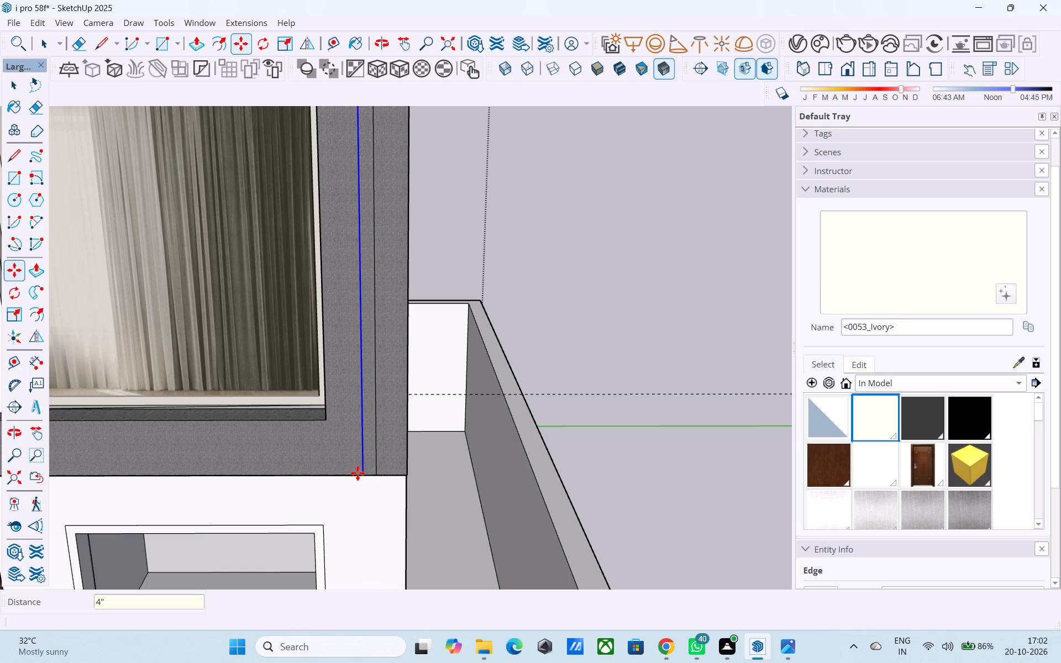
Draw an 11' vertical line midway between the two lines, from the frame's bottom edge to its top edge.
scroll(360, 475, up, 3)
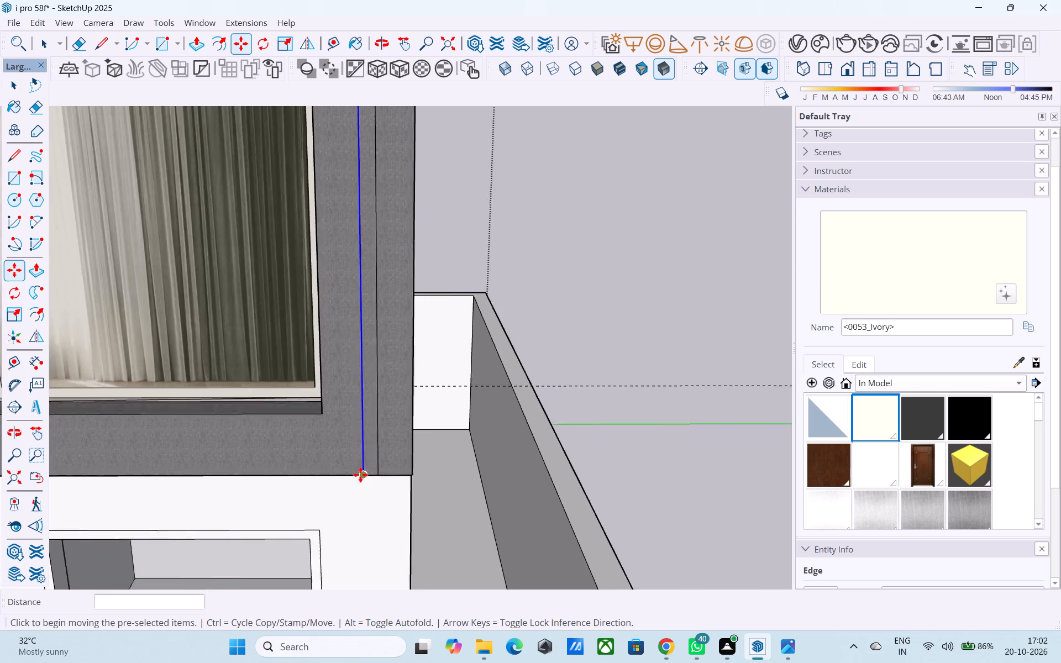
scroll(360, 475, up, 3)
key(space)
scroll(372, 472, up, 4)
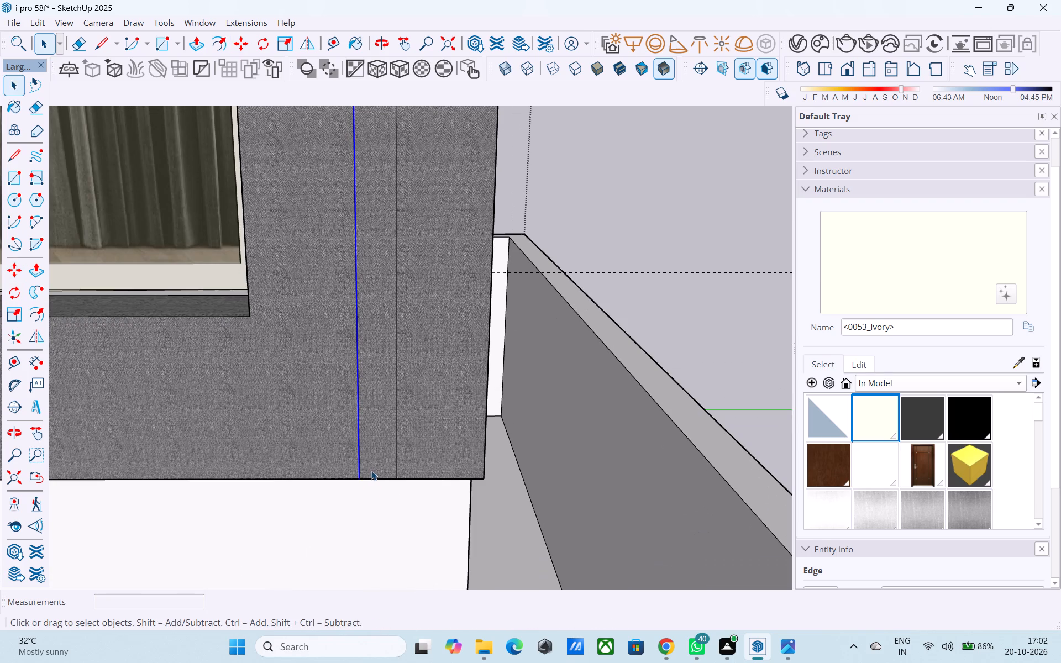
key(l)
click(384, 478)
scroll(390, 390, down, 5)
middle_drag(390, 390, 404, 591)
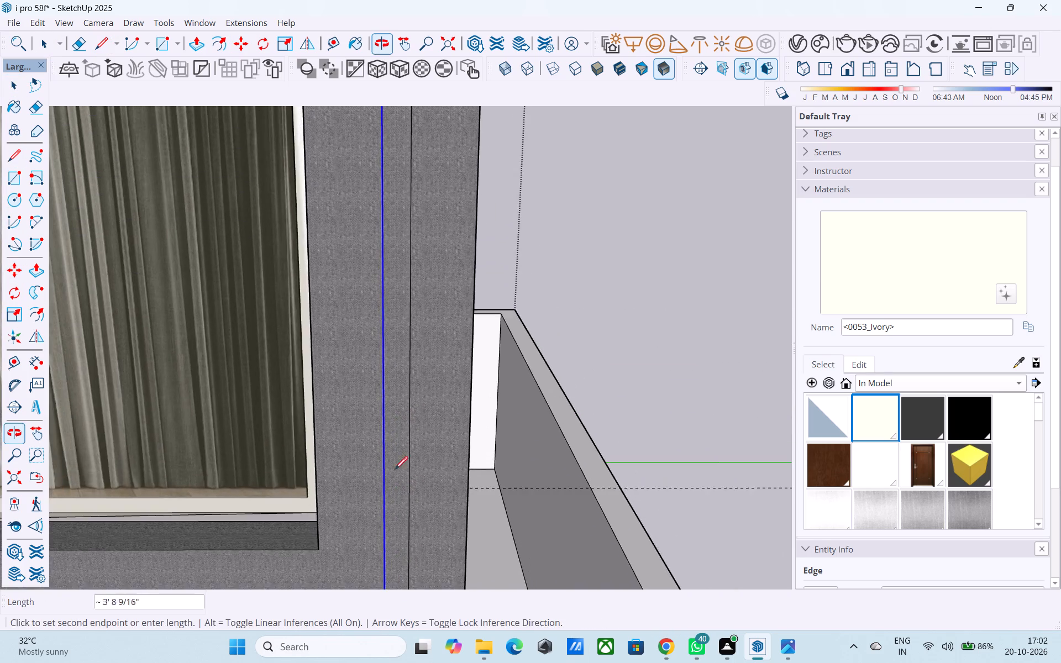
scroll(396, 463, down, 5)
middle_drag(376, 330, 367, 614)
scroll(403, 461, up, 4)
scroll(355, 342, up, 7)
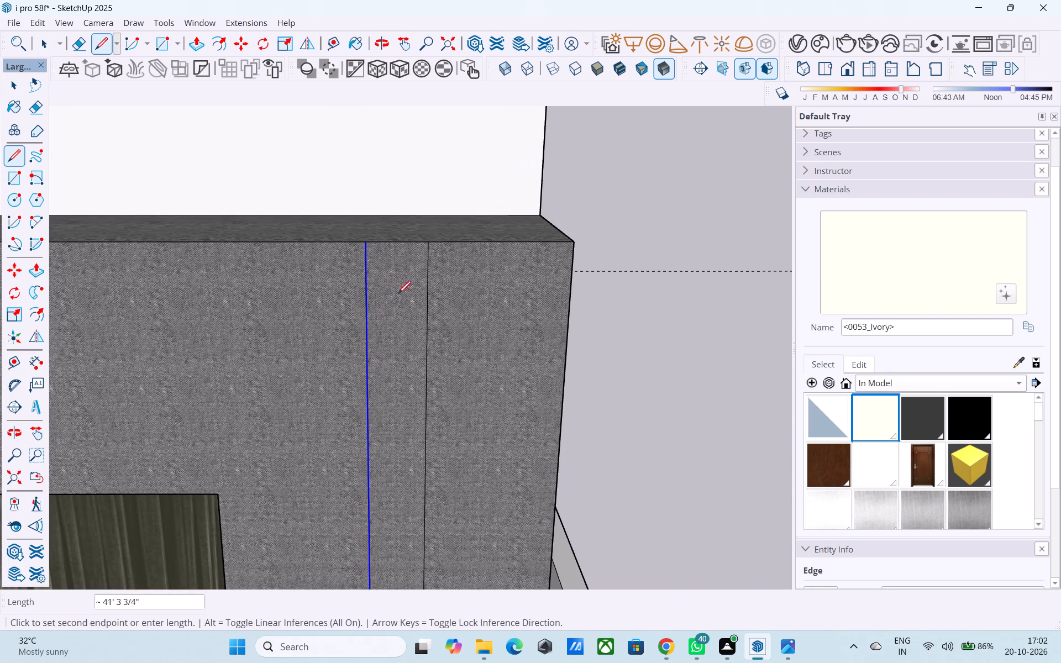
click(398, 243)
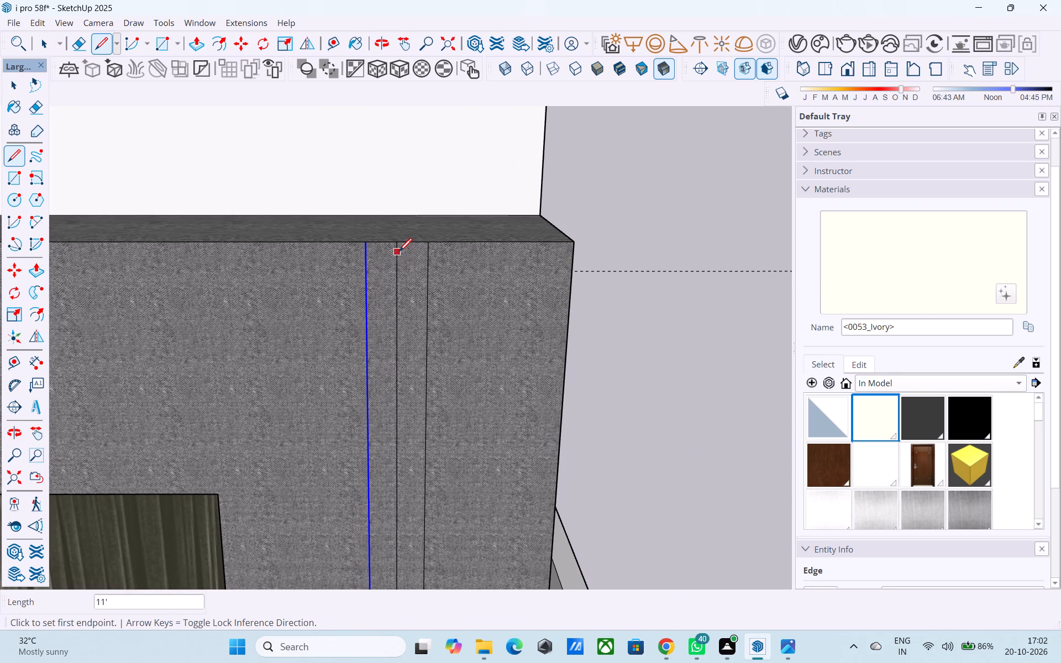
Paint both narrow strips on the grey frame with 0053_Ivory from the In Model materials.
scroll(399, 252, down, 6)
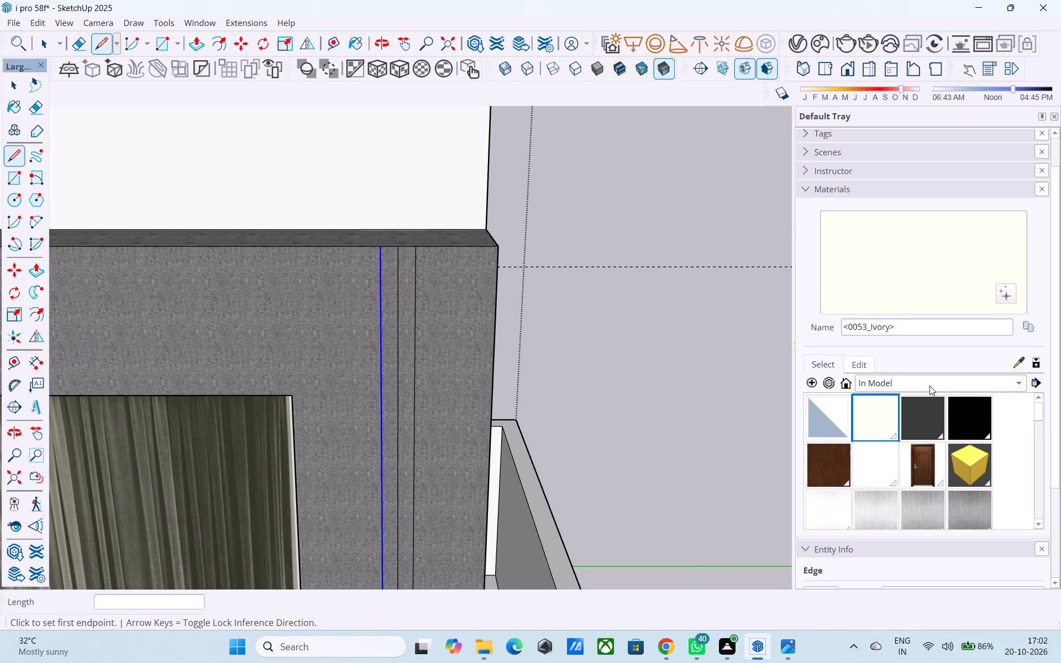
click(859, 432)
scroll(423, 344, up, 5)
click(368, 307)
click(398, 302)
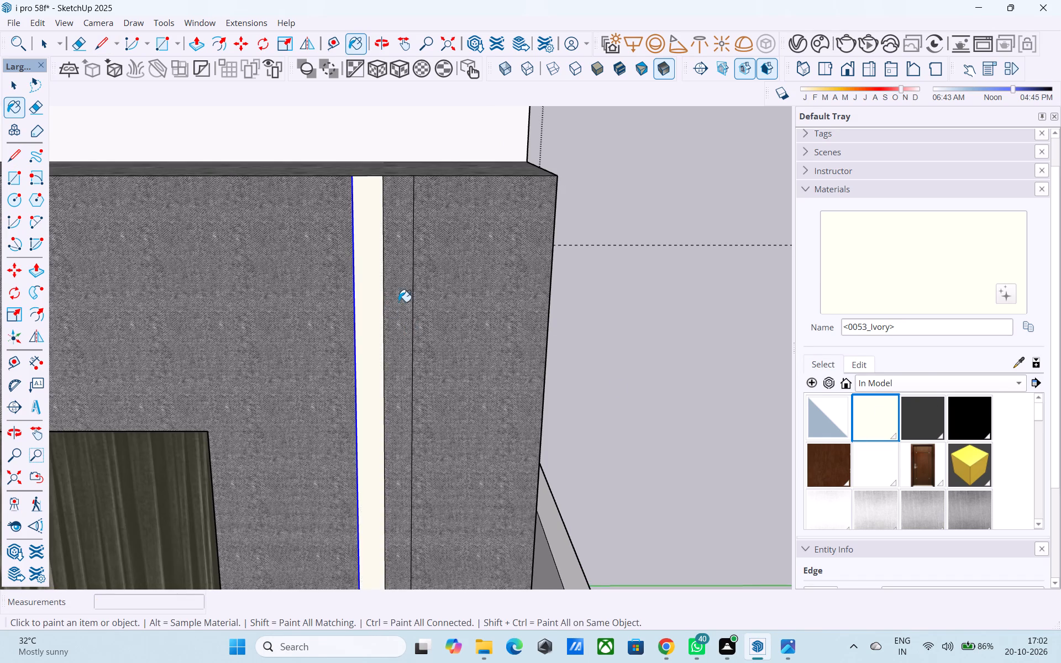
Examine the new frame strips and the whole front facade from farther away and from above.
scroll(396, 294, down, 20)
scroll(396, 294, down, 5)
key(space)
middle_drag(397, 353, 388, 334)
scroll(393, 329, down, 4)
middle_drag(392, 337, 419, 333)
scroll(415, 336, down, 1)
middle_drag(415, 336, 420, 352)
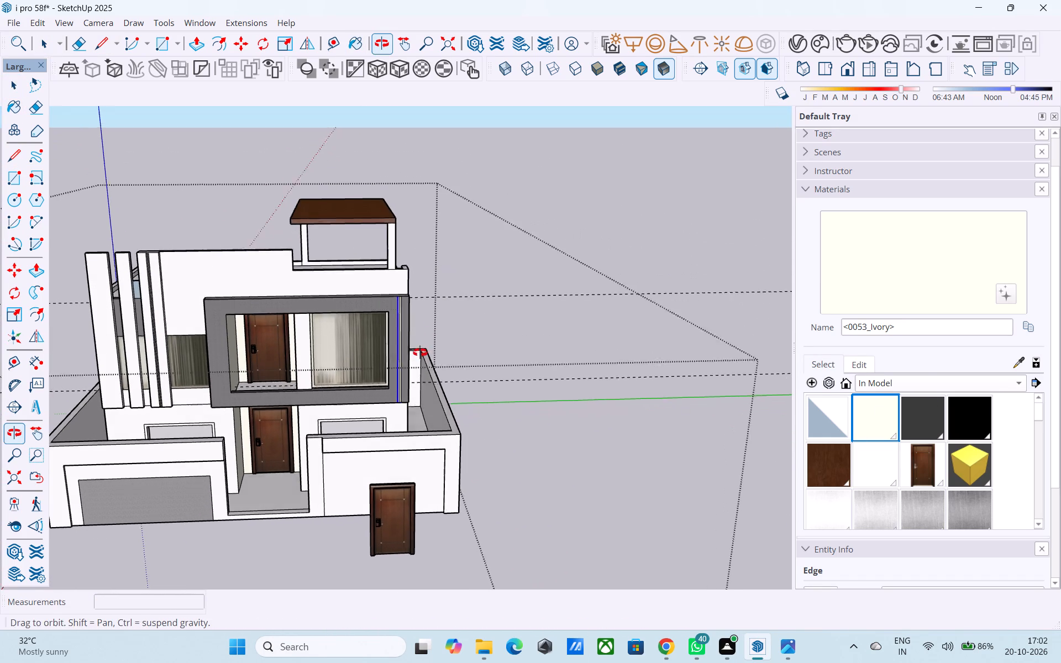
middle_drag(420, 352, 420, 353)
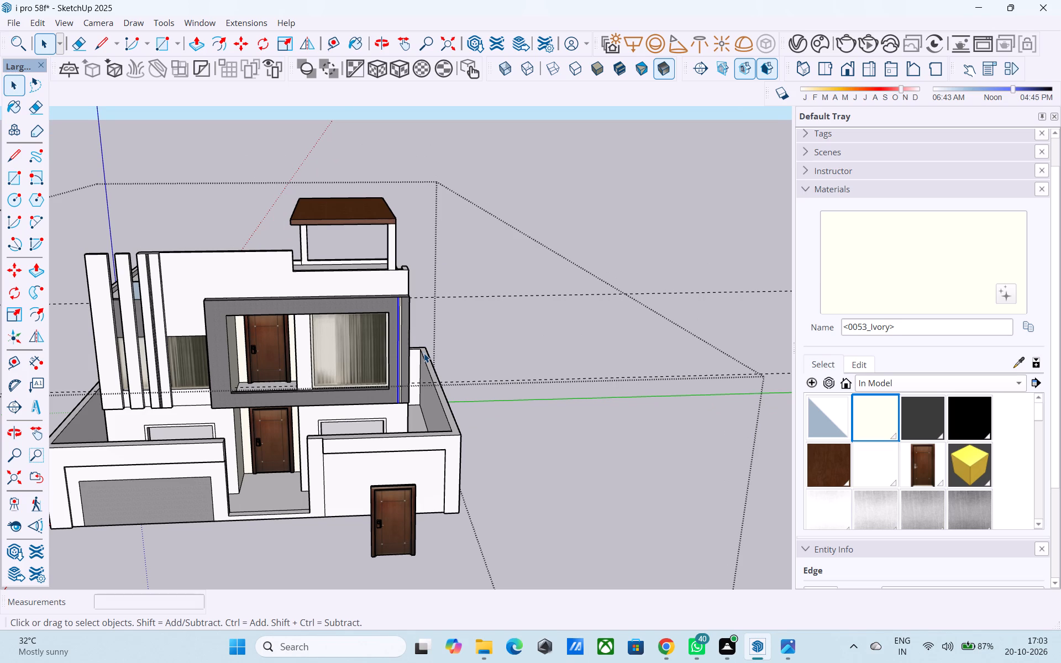
middle_drag(424, 353, 413, 358)
scroll(416, 356, down, 1)
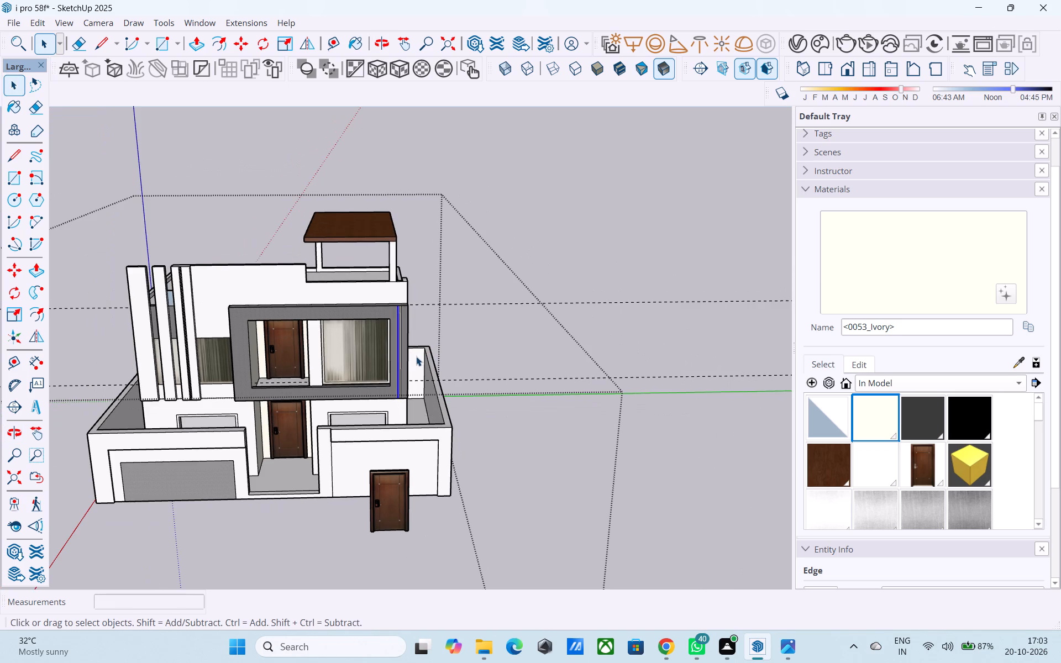
scroll(417, 356, down, 2)
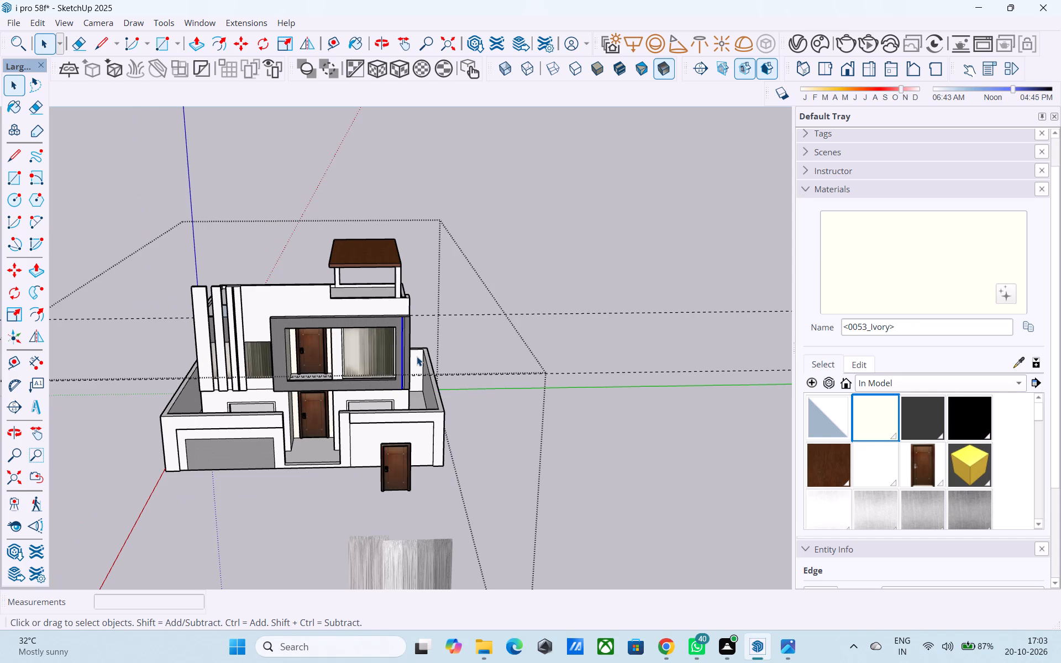
middle_drag(417, 356, 408, 388)
scroll(356, 380, up, 4)
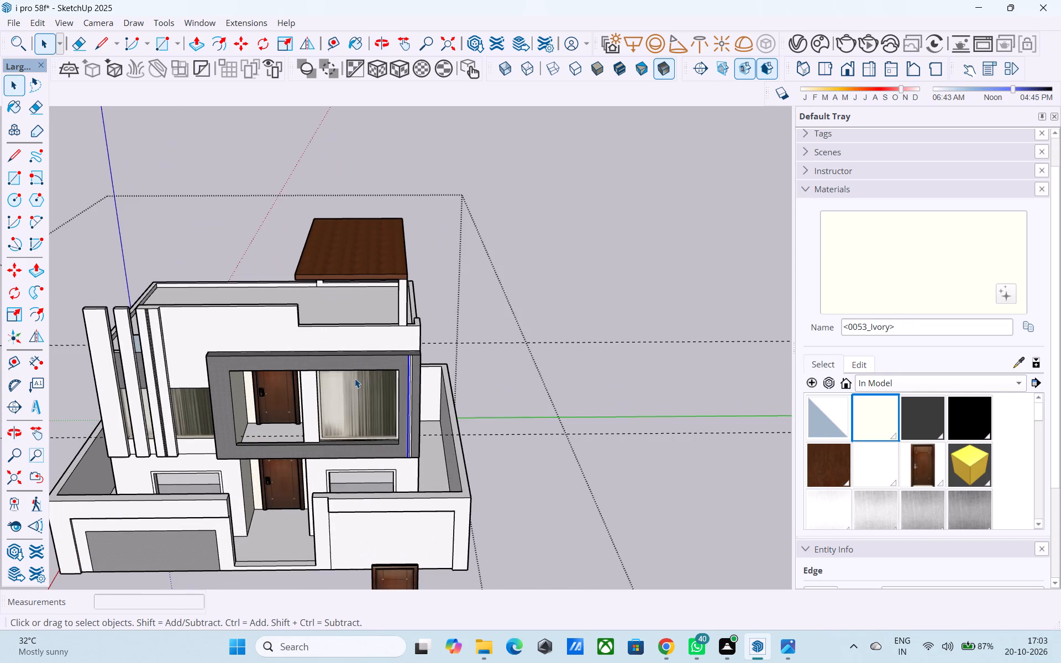
click(542, 360)
Delete the loose grey curtain panels standing in front of the house one by one.
middle_drag(403, 393, 414, 294)
scroll(428, 435, down, 2)
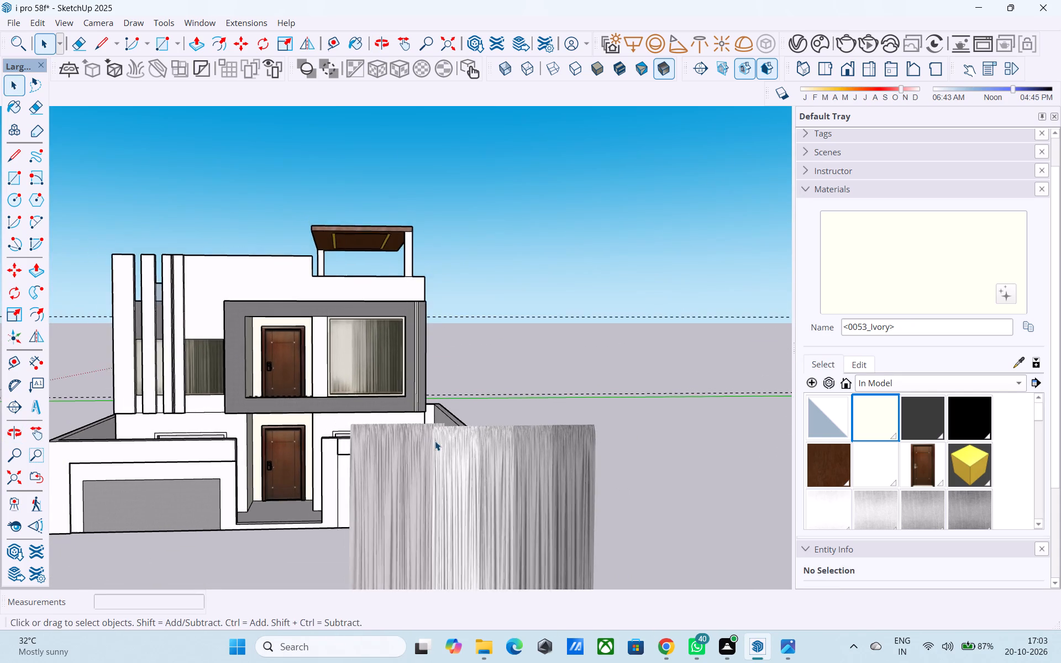
scroll(435, 441, down, 6)
middle_drag(463, 453, 481, 538)
scroll(471, 534, up, 5)
click(464, 515)
double_click(460, 504)
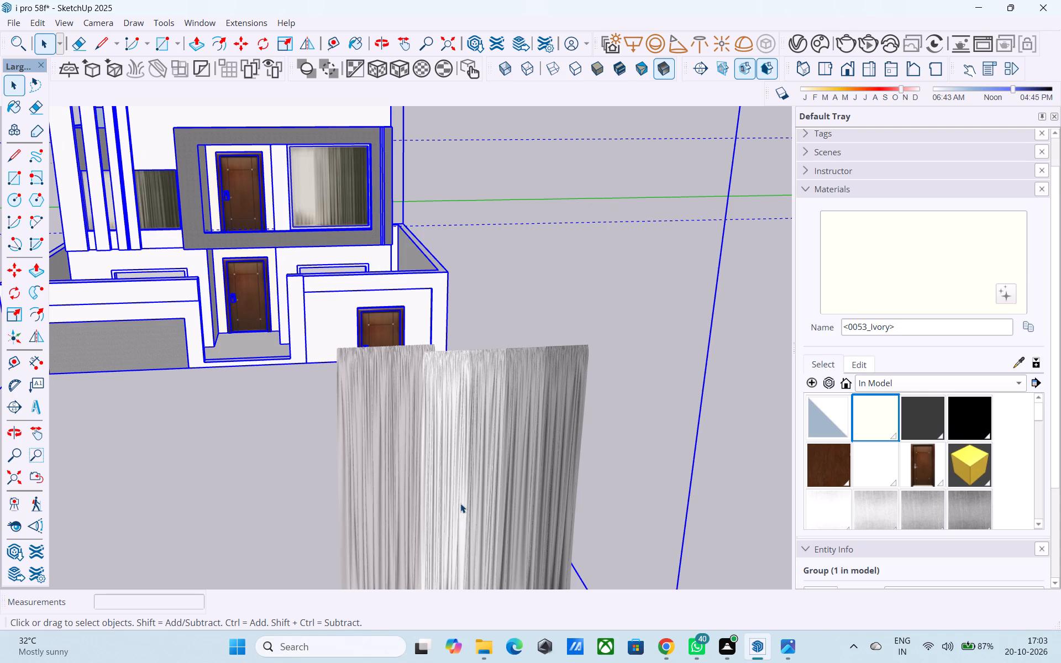
click(448, 464)
key(Delete)
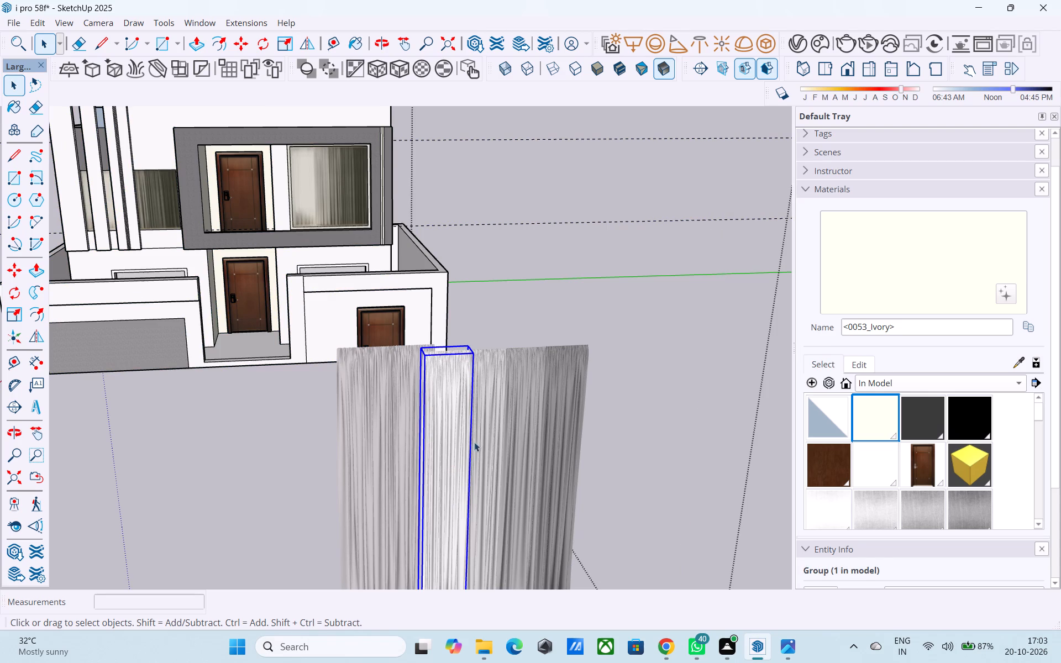
click(493, 427)
key(Delete)
click(417, 415)
key(Delete)
click(490, 415)
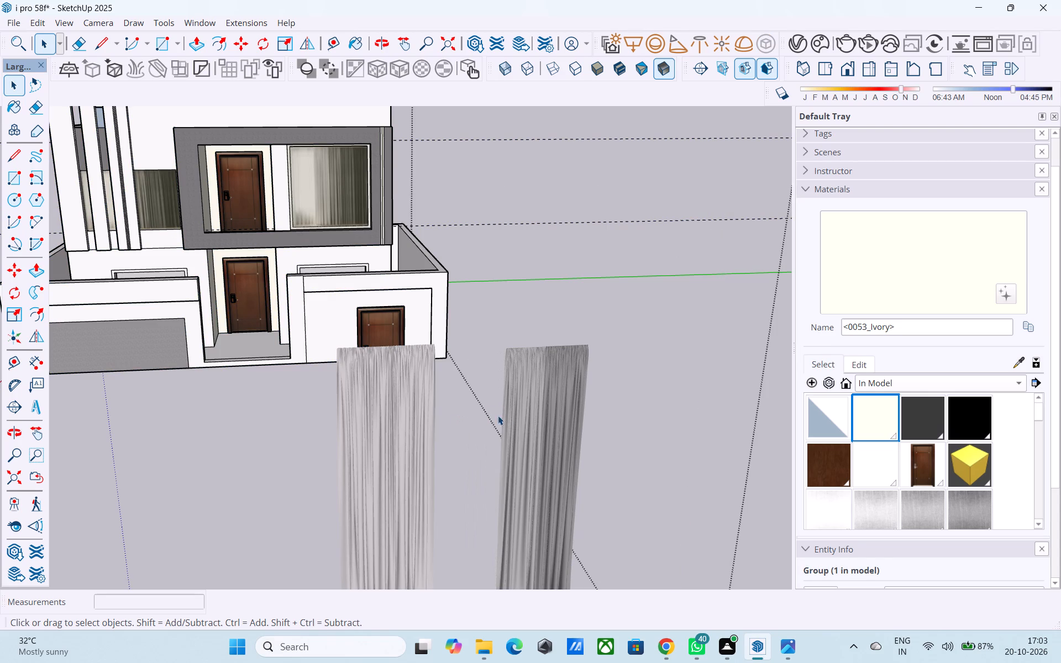
click(508, 413)
key(Delete)
click(557, 389)
key(Delete)
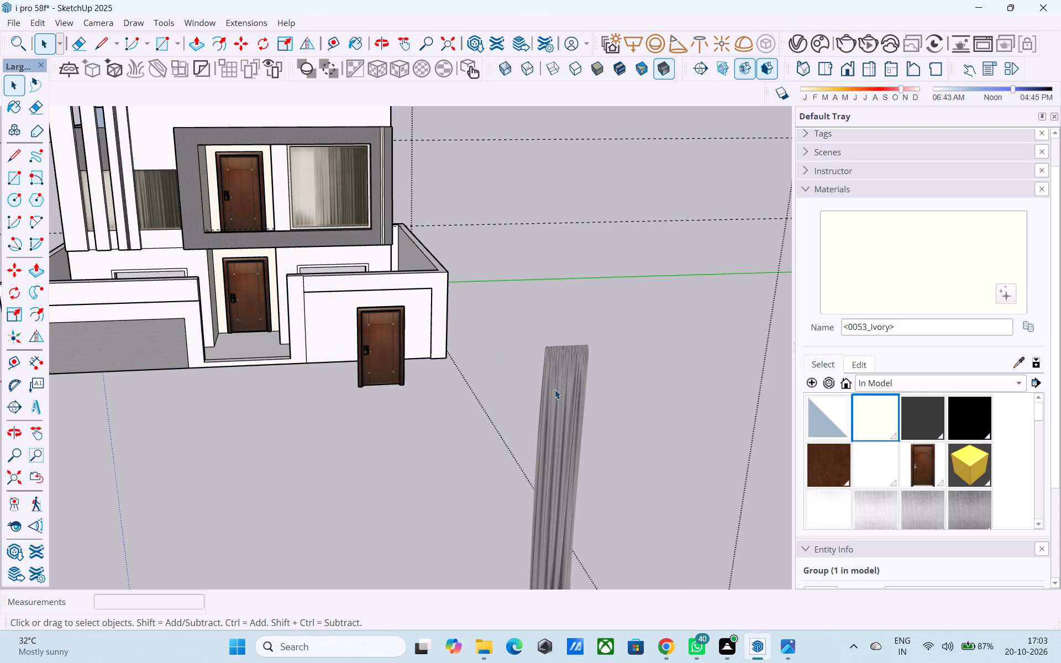
Examine the house's front facade and side wall from several angles and distances.
scroll(553, 391, down, 14)
shift+middle_drag(433, 410, 412, 490)
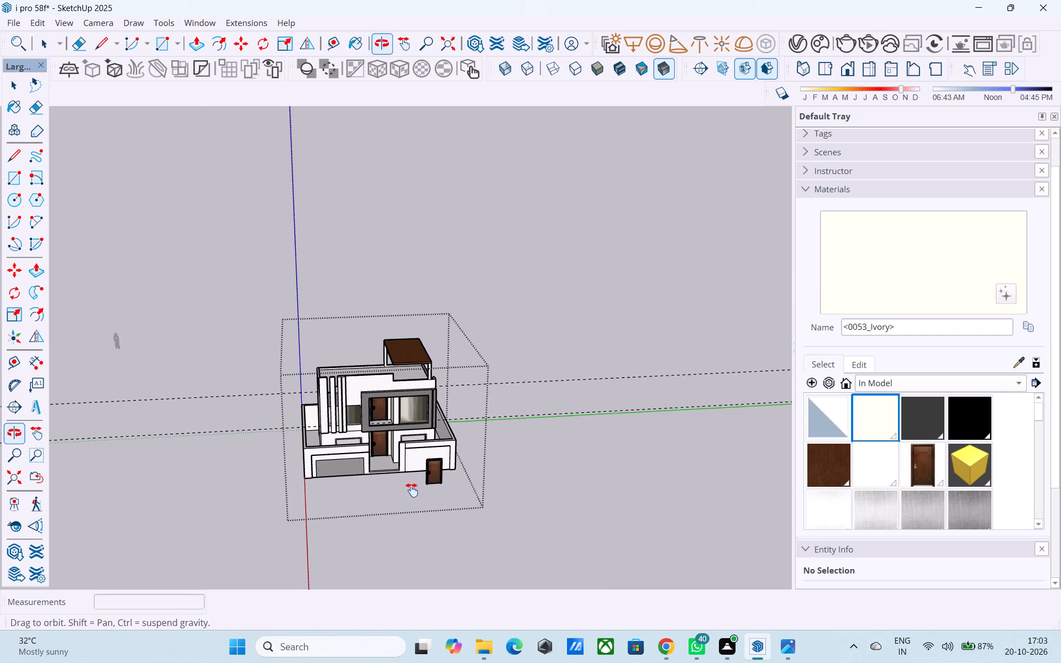
shift+middle_drag(412, 490, 463, 511)
scroll(424, 461, up, 3)
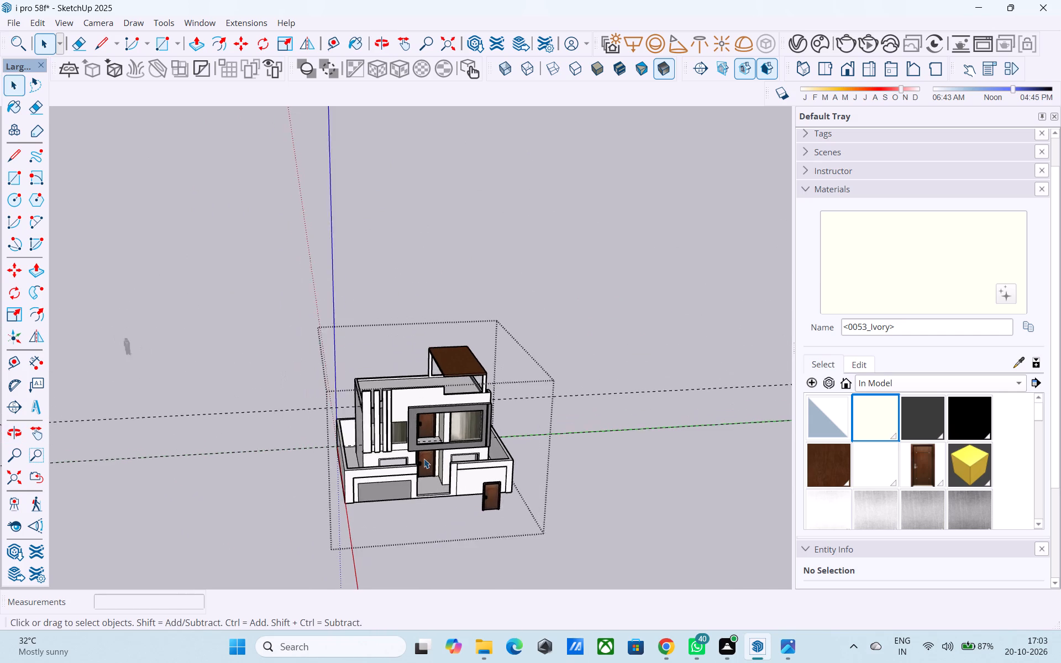
scroll(424, 459, up, 3)
shift+middle_drag(423, 457, 334, 473)
scroll(363, 441, up, 4)
shift+middle_drag(384, 434, 465, 404)
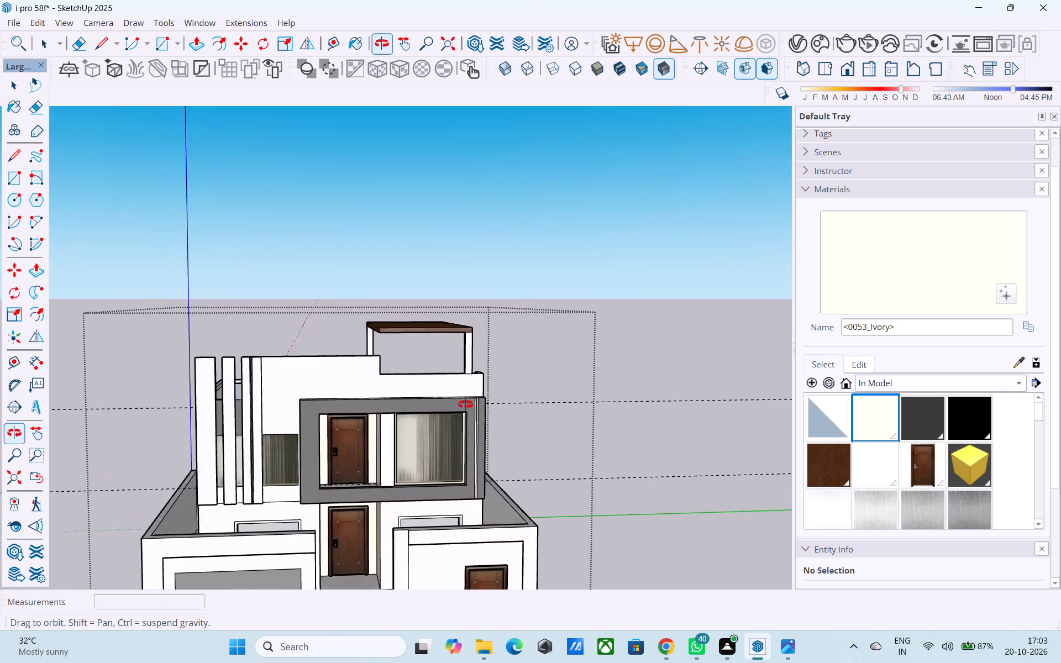
shift+middle_drag(465, 404, 474, 360)
shift+middle_drag(430, 440, 436, 376)
scroll(435, 432, up, 5)
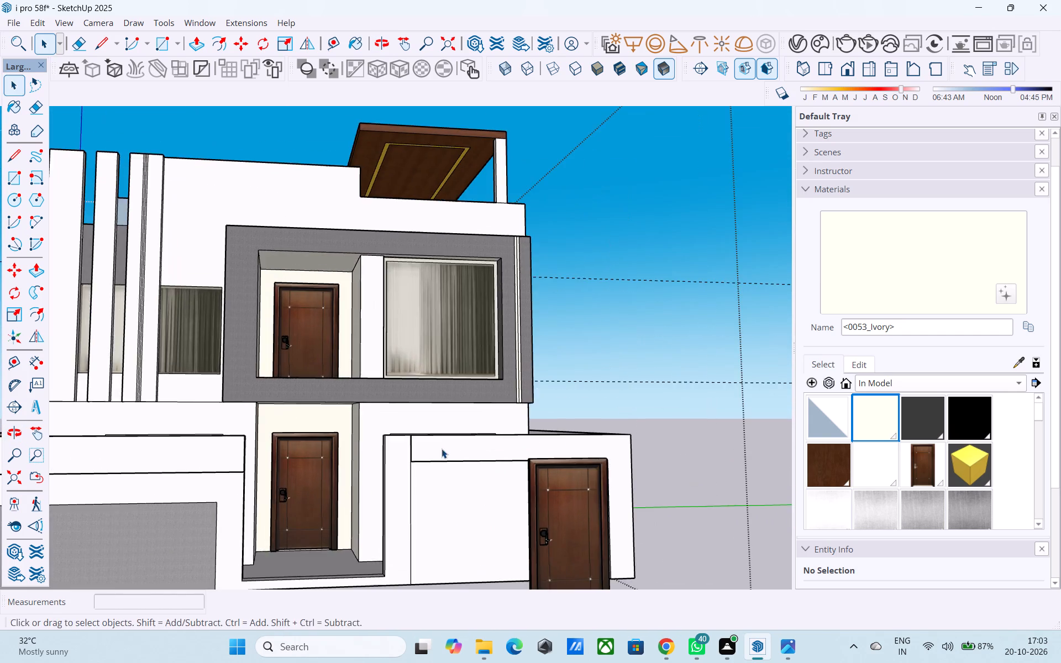
middle_drag(423, 469, 175, 585)
middle_drag(208, 558, 298, 479)
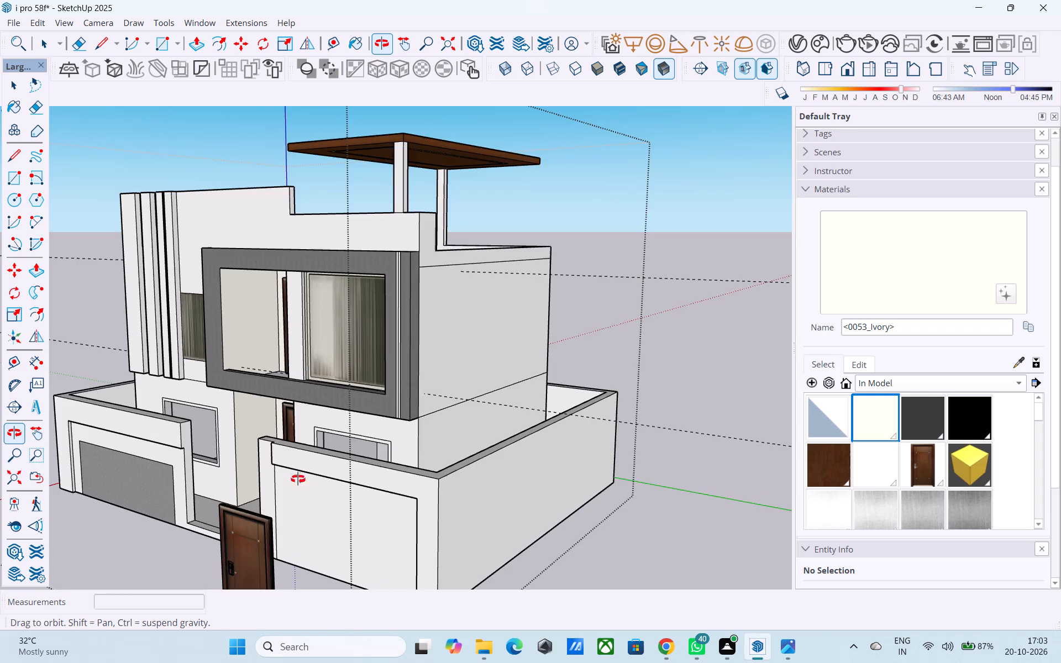
middle_drag(298, 479, 196, 511)
scroll(287, 476, up, 9)
scroll(285, 477, down, 1)
shift+middle_drag(285, 479, 270, 469)
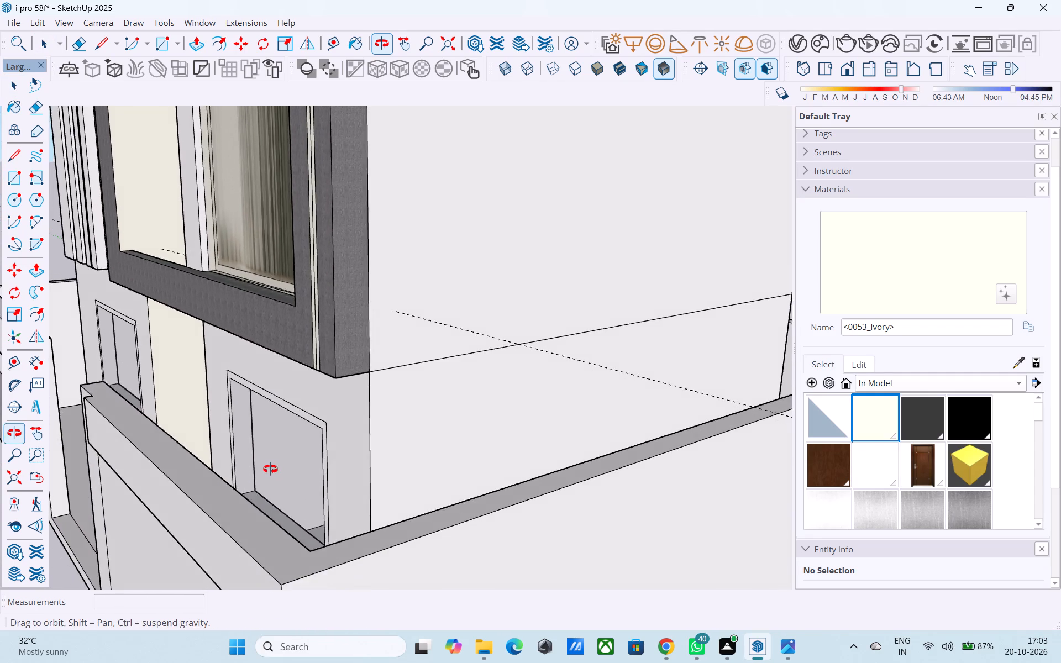
Paint the frames of the two ground-floor front windows with [Wood_Cherry_Original]1 from the In Model materials.
shift+middle_drag(270, 469, 496, 413)
scroll(496, 413, down, 3)
middle_drag(495, 418, 442, 450)
scroll(448, 457, down, 1)
click(812, 464)
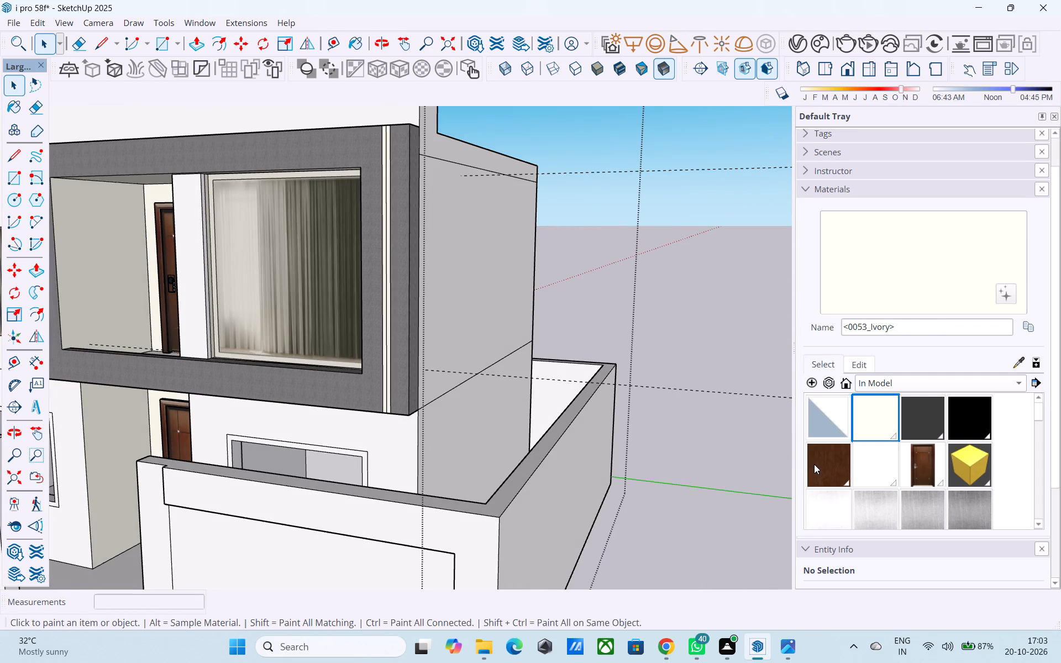
scroll(358, 501, up, 13)
click(381, 414)
scroll(416, 419, down, 5)
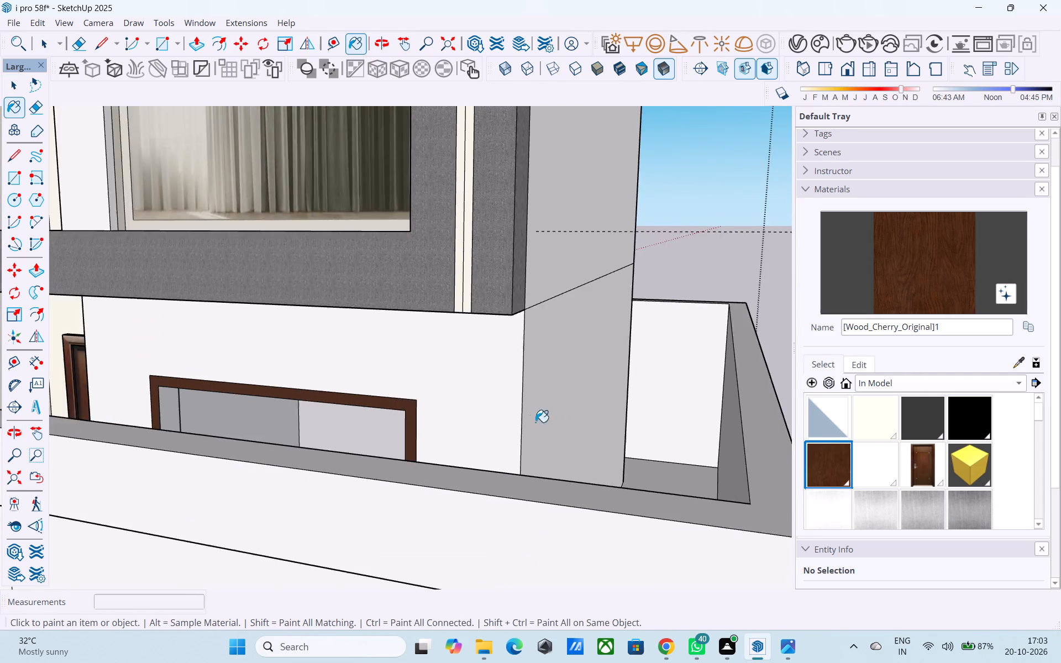
scroll(535, 422, down, 9)
shift+middle_drag(261, 445, 276, 467)
scroll(276, 467, up, 15)
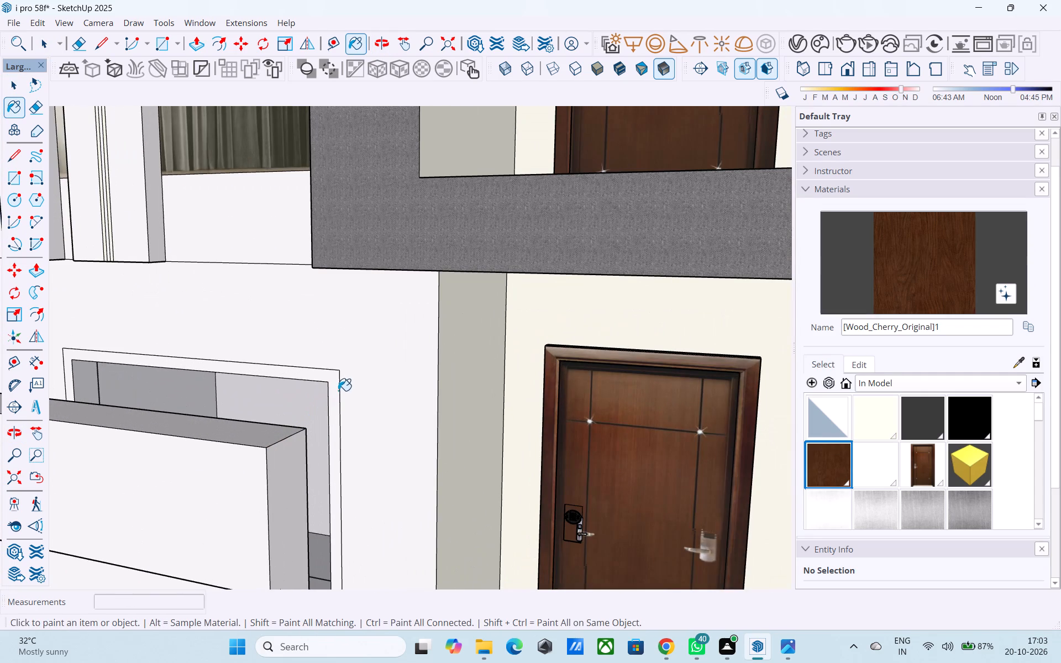
click(337, 390)
scroll(329, 389, down, 10)
shift+middle_drag(290, 428, 265, 441)
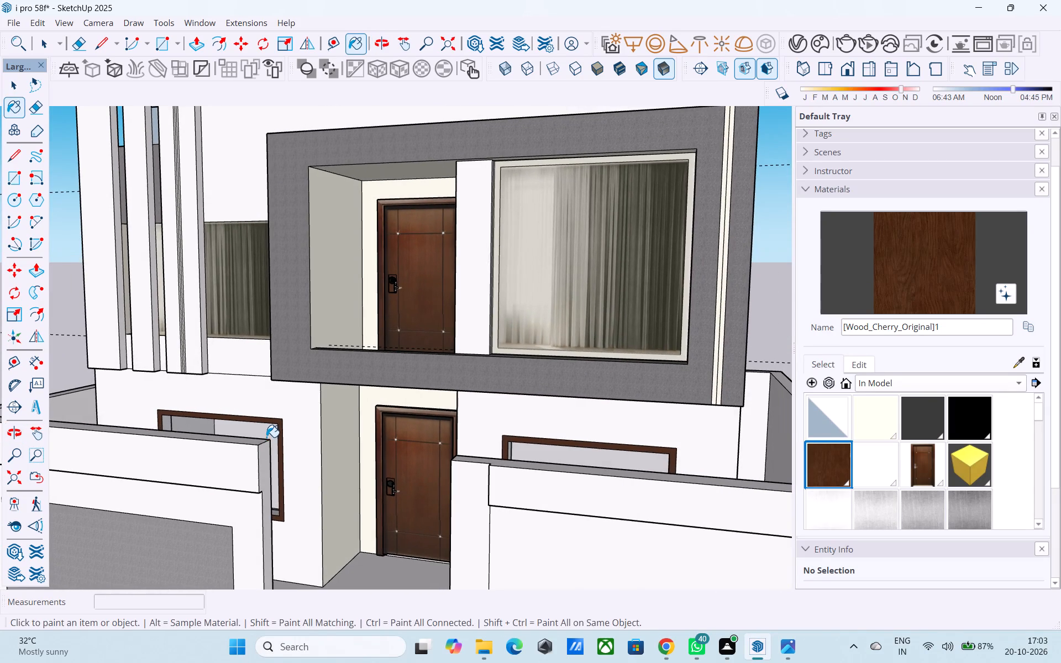
key(space)
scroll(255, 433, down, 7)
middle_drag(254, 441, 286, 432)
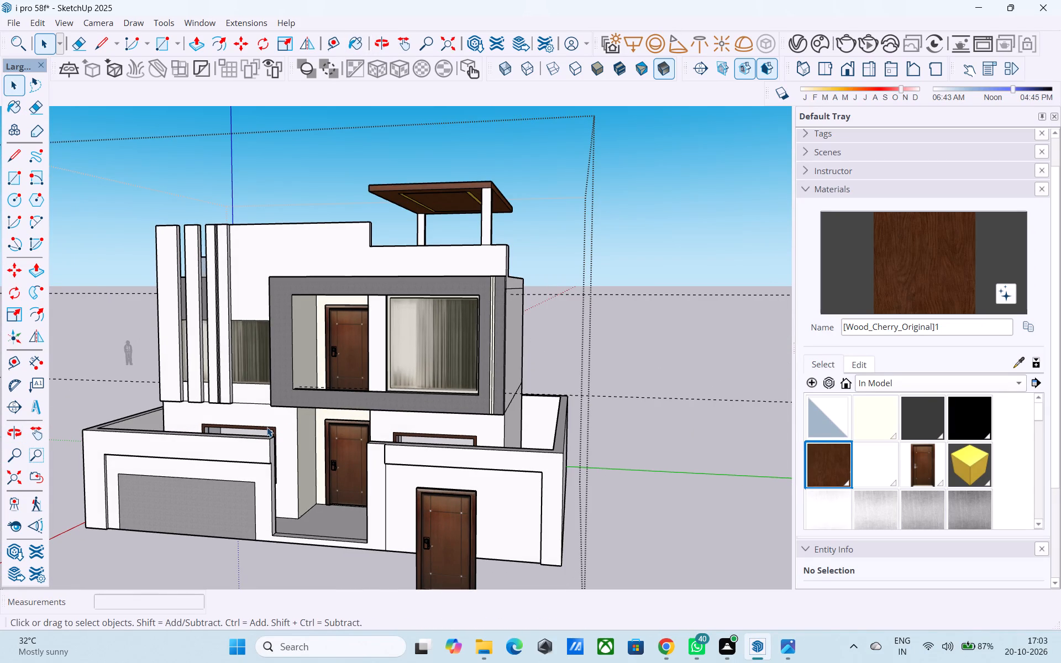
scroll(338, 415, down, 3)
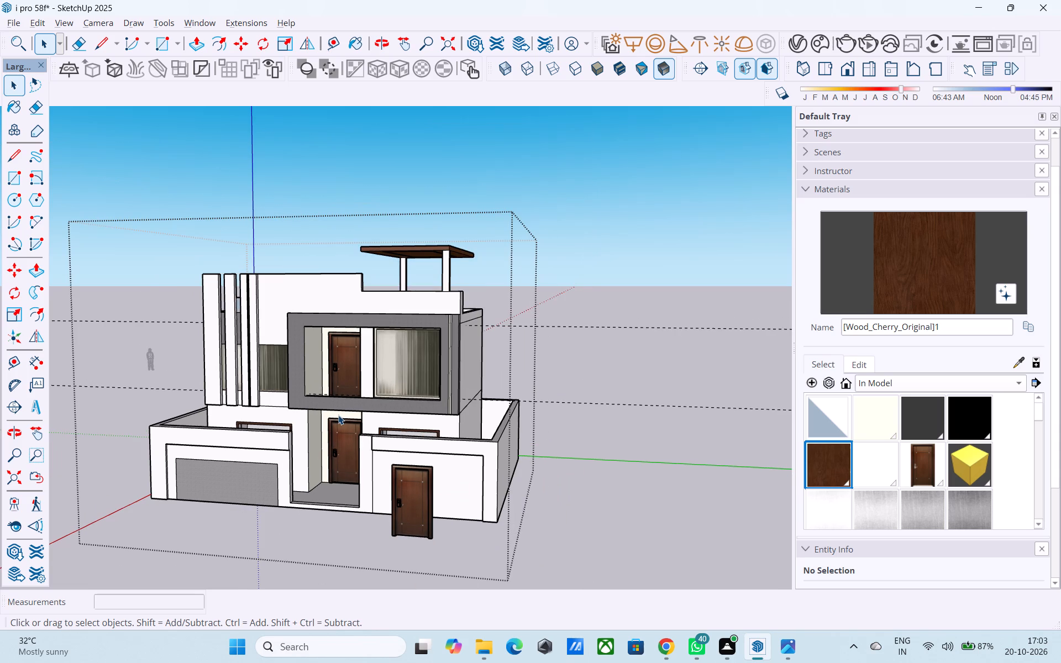
Pick the fabric_01 material from the In Model materials and paint the upper-floor front wall with it.
scroll(338, 415, down, 5)
middle_drag(339, 414, 418, 497)
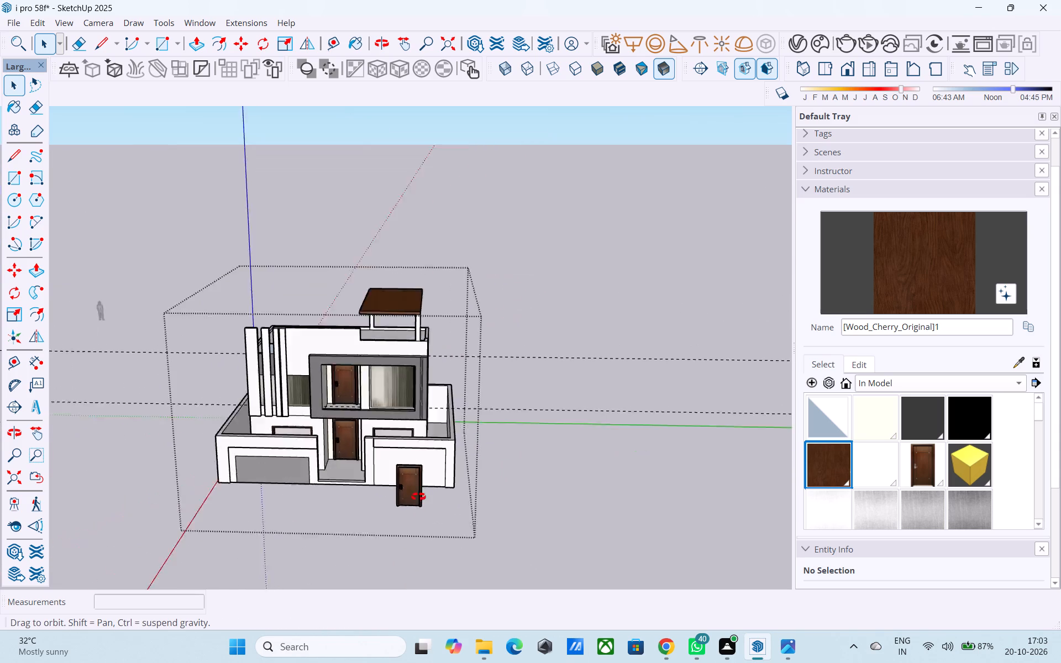
middle_drag(418, 497, 419, 429)
scroll(414, 428, up, 5)
shift+middle_drag(409, 424, 395, 419)
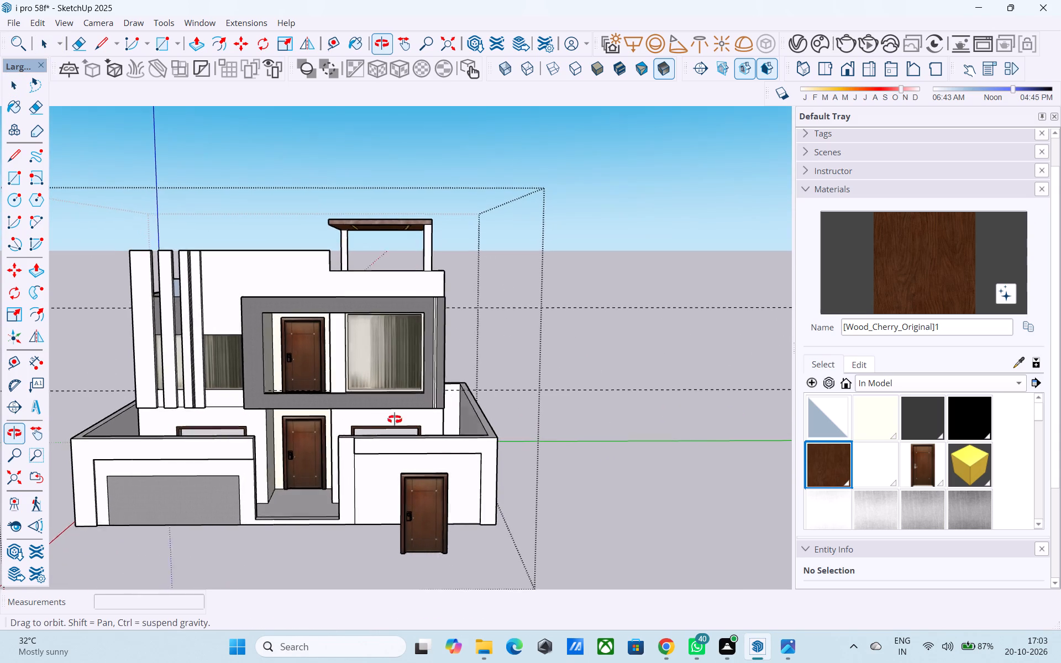
shift+middle_drag(395, 419, 377, 412)
shift+middle_drag(375, 411, 390, 432)
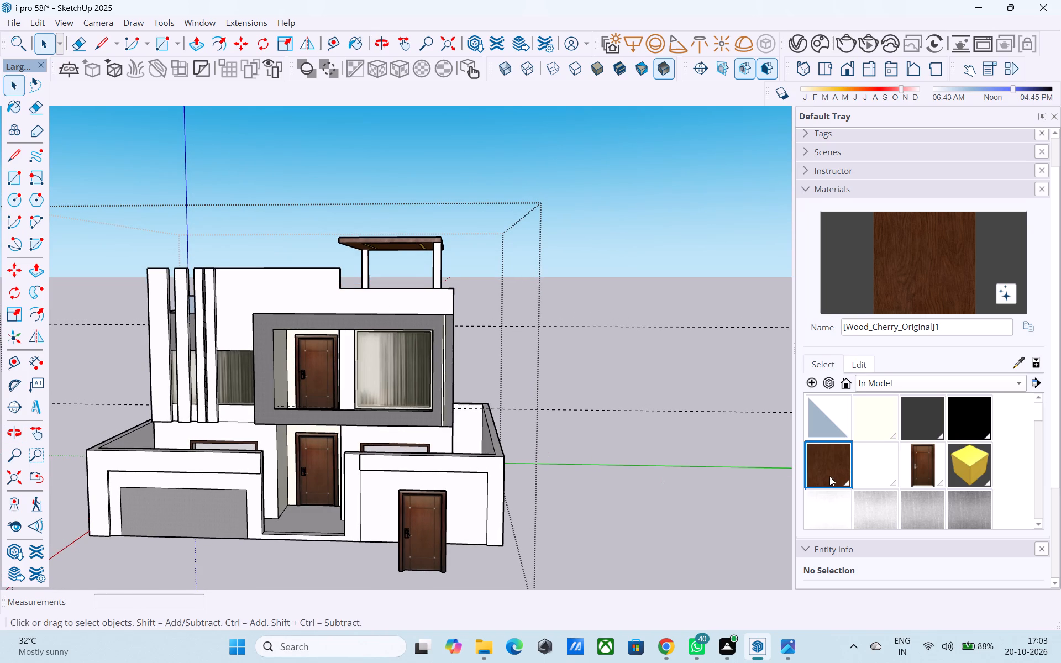
click(862, 471)
scroll(860, 467, down, 2)
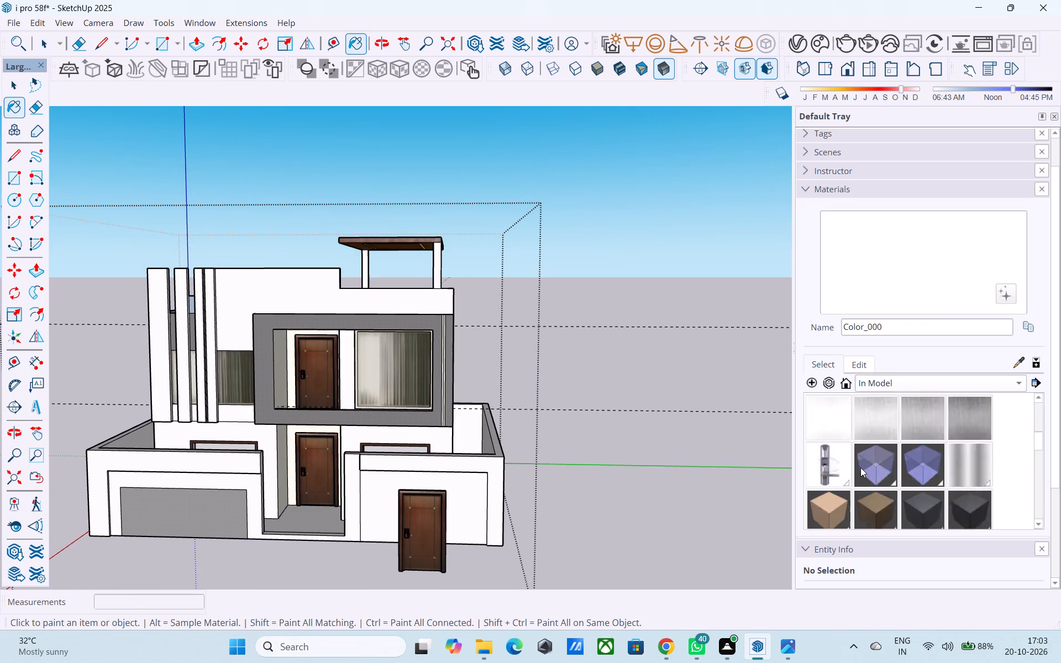
scroll(860, 467, down, 2)
scroll(860, 467, up, 1)
click(816, 428)
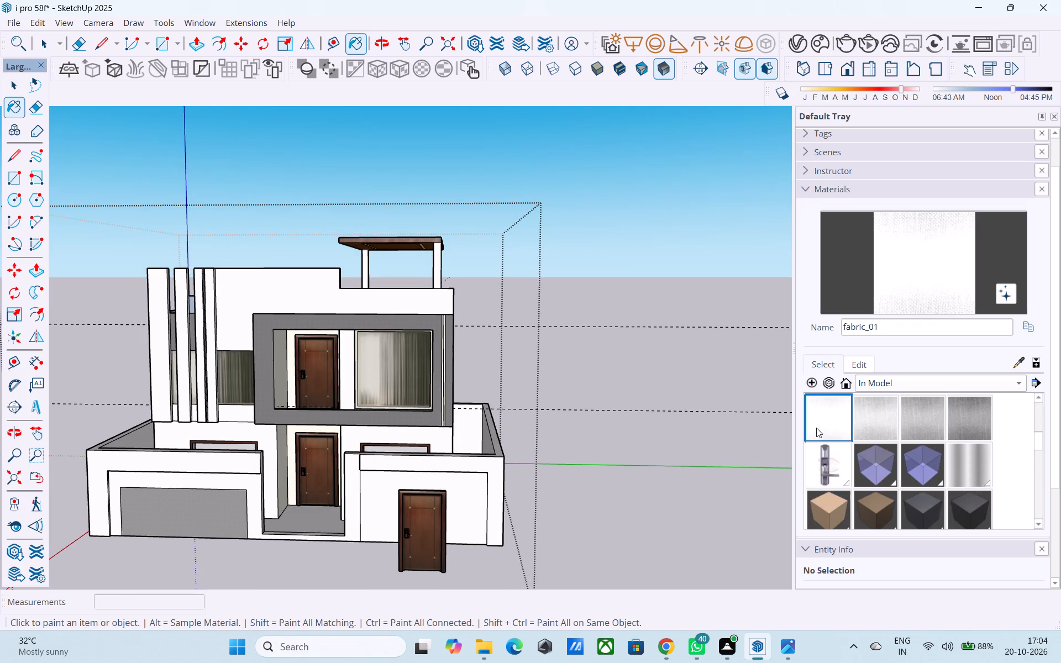
click(257, 306)
Paint the tall vertical fins and the adjoining upper front wall with fabric_01.
scroll(202, 334, up, 8)
click(227, 321)
scroll(187, 330, up, 5)
click(199, 328)
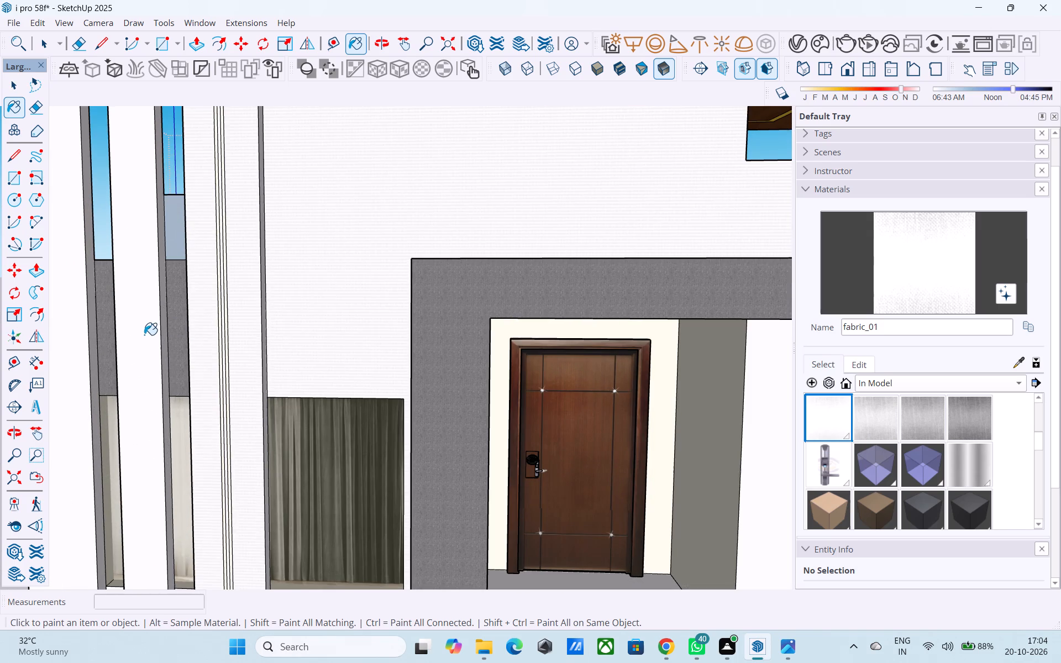
click(133, 334)
scroll(129, 335, down, 5)
click(88, 340)
Paint the ground-floor front wall and the wall strips beneath the curtained window behind the fins with fabric_01.
middle_drag(115, 350, 166, 335)
scroll(172, 329, down, 4)
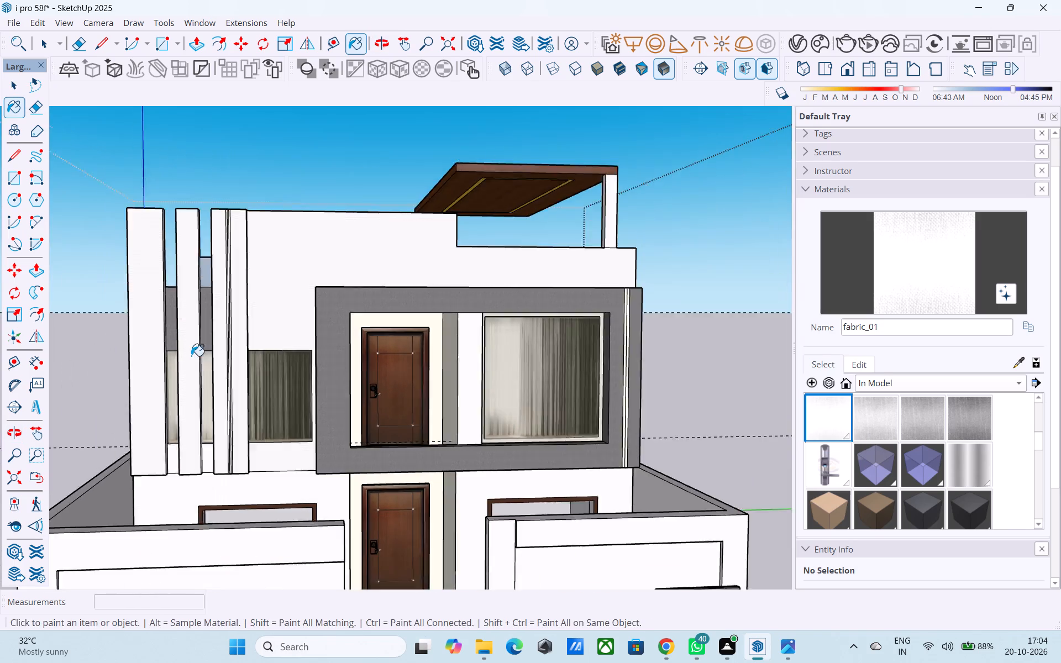
scroll(191, 356, down, 1)
middle_drag(213, 454, 219, 477)
scroll(185, 519, up, 5)
click(169, 504)
click(319, 430)
scroll(246, 439, up, 5)
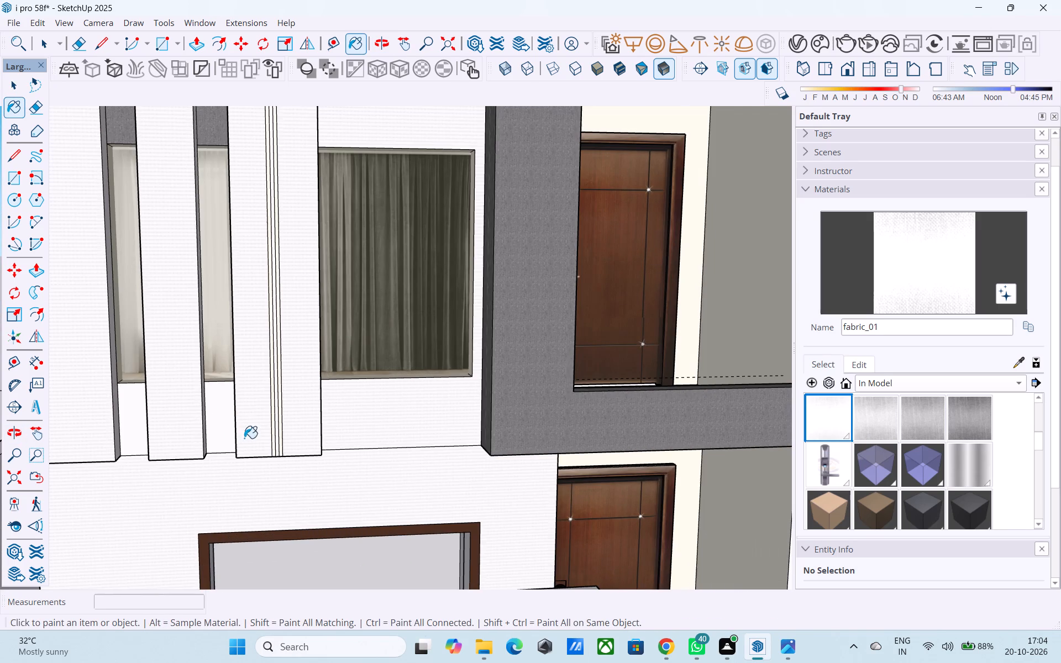
click(228, 430)
click(136, 421)
Paint the pier beside the large upper window, the wall by the entrance and the front boundary wall faces with fabric_01.
scroll(61, 439, down, 11)
scroll(421, 486, up, 6)
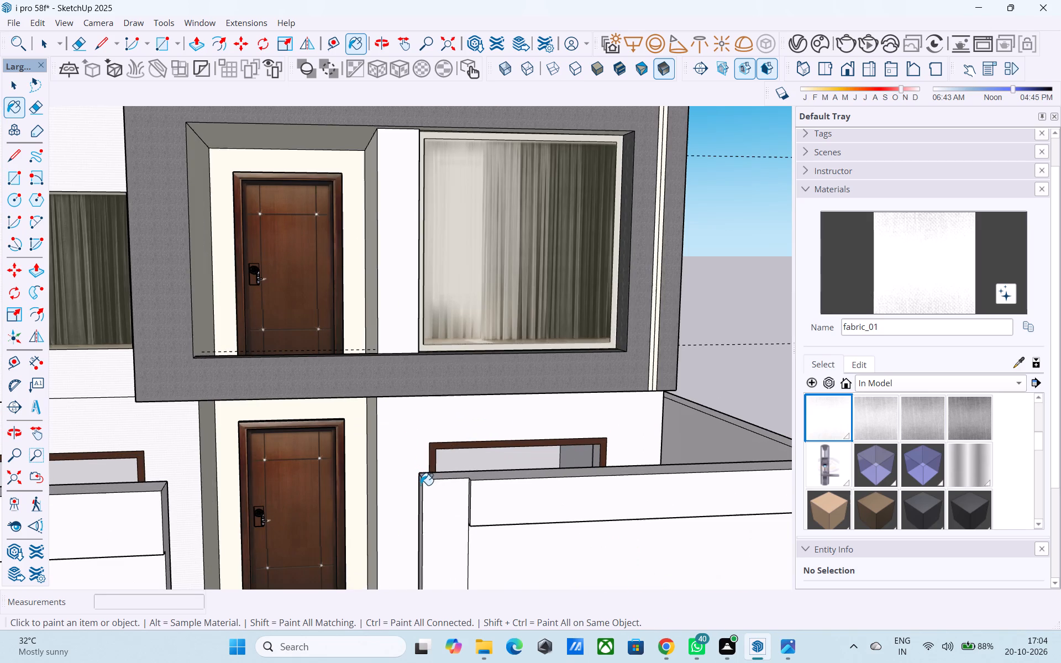
click(399, 450)
click(398, 343)
scroll(310, 327, down, 6)
click(418, 462)
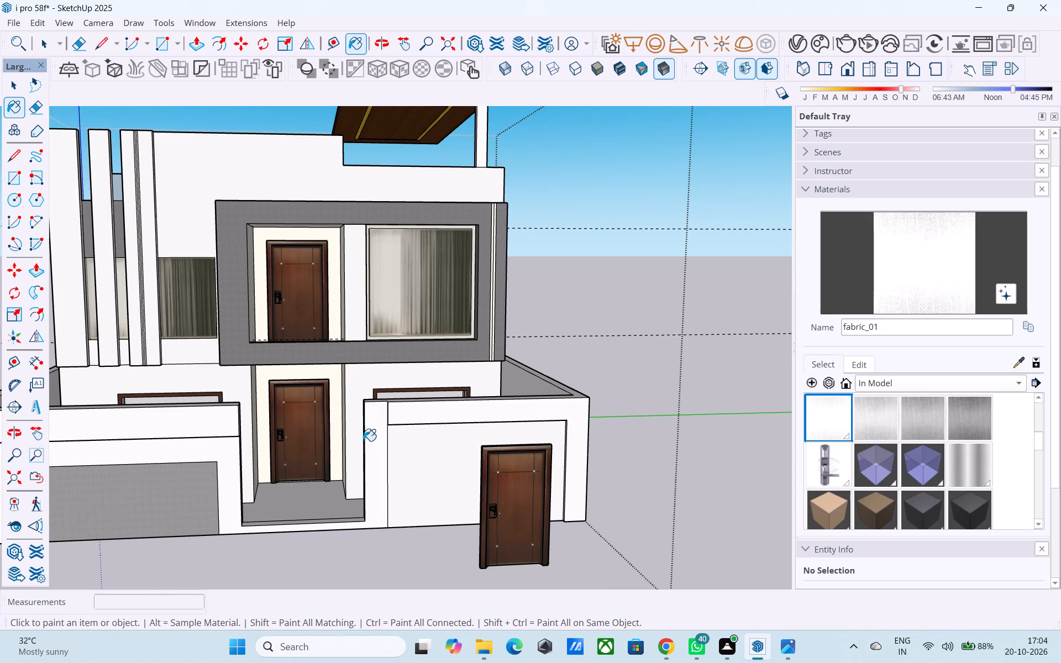
click(373, 441)
click(396, 417)
click(193, 450)
click(192, 427)
Continue fabric_01 around the boundary wall and onto the house's side wall.
scroll(302, 419, down, 3)
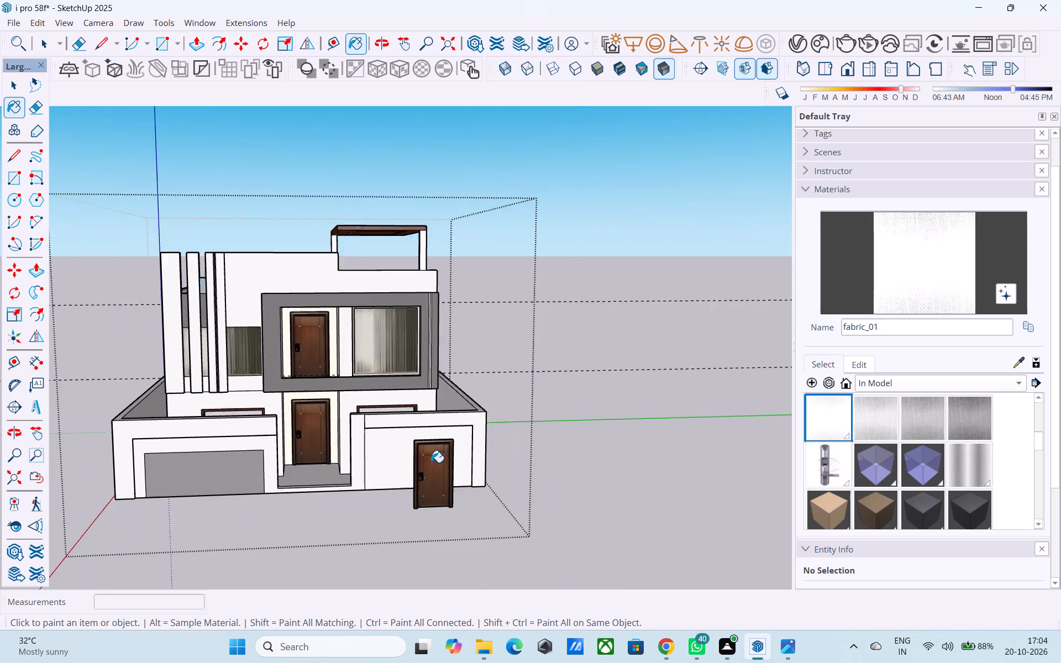
scroll(431, 462, down, 6)
scroll(221, 470, up, 8)
middle_drag(222, 459, 371, 457)
click(284, 432)
middle_drag(397, 427, 101, 430)
scroll(95, 435, down, 4)
middle_drag(380, 474, 335, 474)
scroll(477, 470, up, 5)
drag(489, 455, 482, 451)
click(433, 313)
Paint the remaining side surfaces and the roof area beneath the wooden canopy with fabric_01.
scroll(430, 378, down, 3)
middle_drag(432, 408, 428, 413)
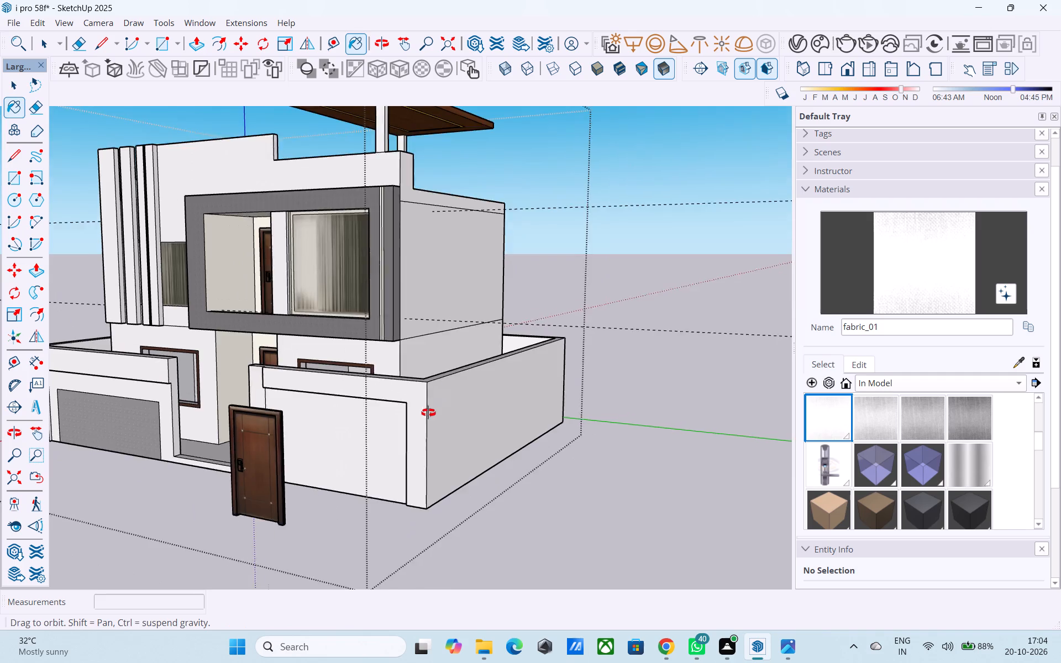
middle_drag(428, 413, 420, 504)
scroll(419, 493, up, 1)
click(422, 410)
scroll(445, 444, down, 4)
middle_drag(447, 483, 322, 613)
scroll(386, 383, up, 3)
click(376, 319)
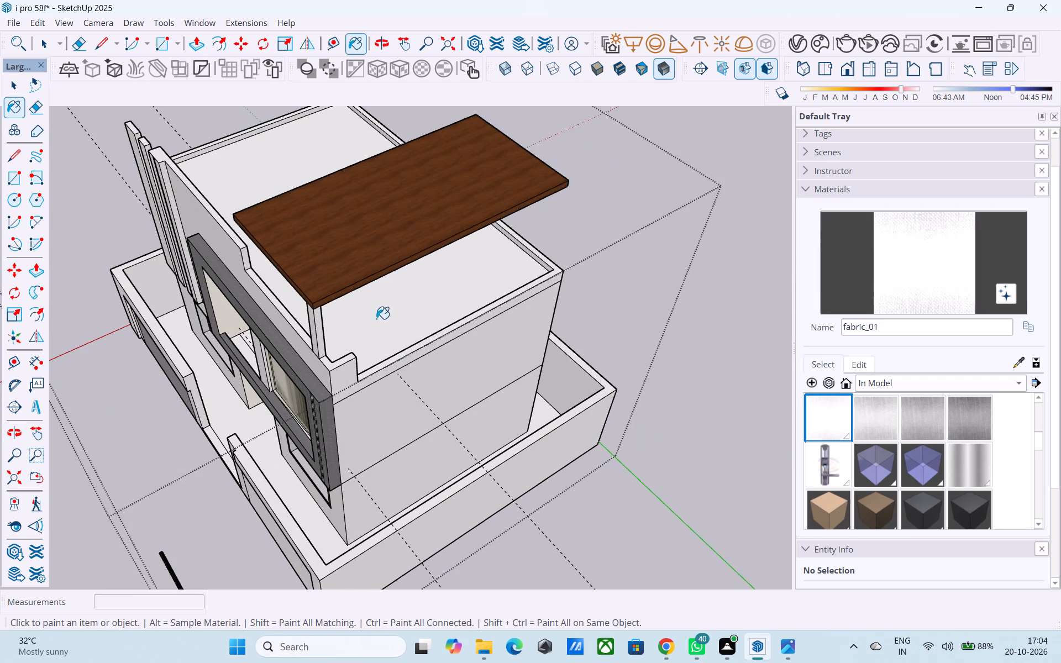
Paint the rear and far-side faces of the house and boundary wall with fabric_01.
scroll(518, 451, down, 1)
middle_drag(510, 461, 16, 345)
middle_drag(255, 483, 286, 417)
drag(441, 531, 428, 517)
drag(360, 485, 349, 487)
click(464, 379)
click(463, 402)
scroll(465, 402, up, 1)
middle_drag(463, 402, 114, 405)
middle_drag(424, 423, 370, 409)
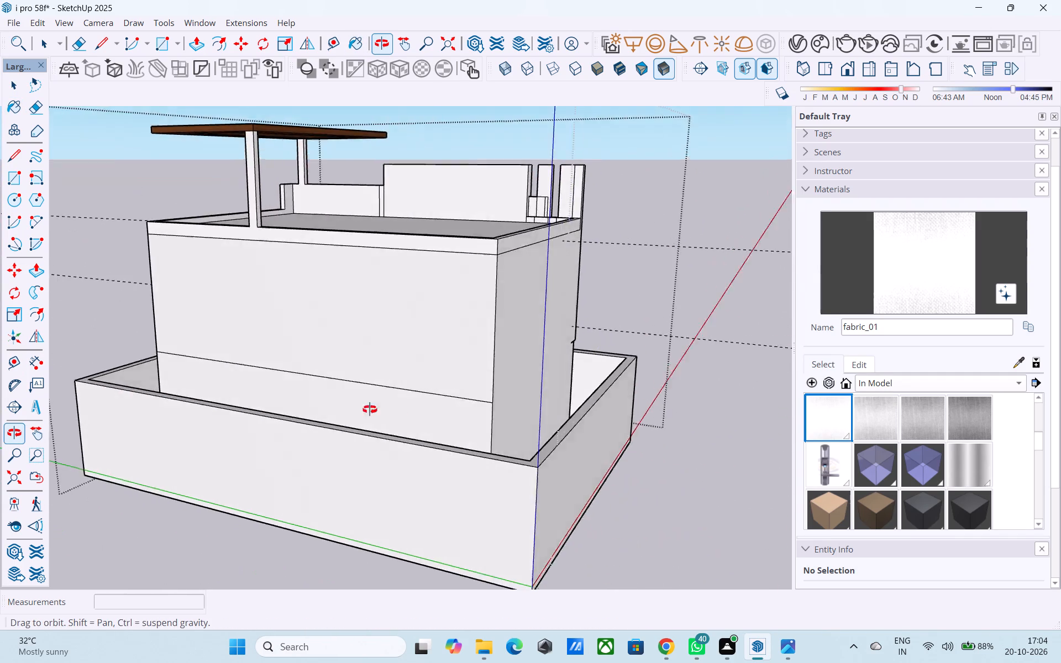
middle_drag(370, 409, 290, 410)
click(436, 371)
Paint the back faces of the vertical fins and the neighbouring roof-level wall faces with fabric_01.
middle_drag(430, 376, 99, 429)
middle_drag(345, 382, 74, 484)
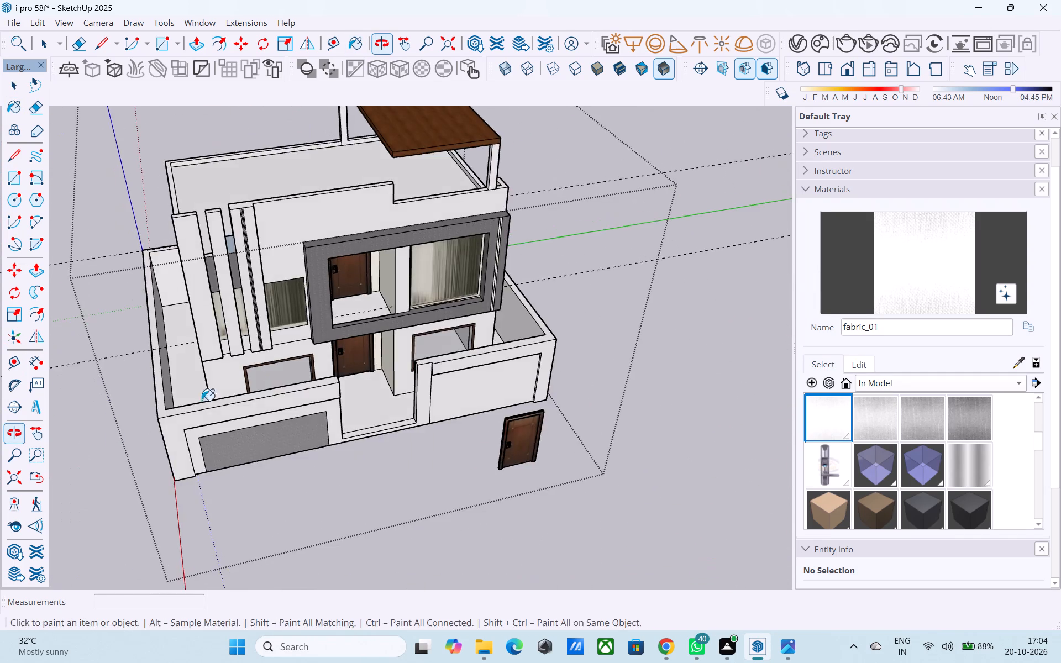
scroll(270, 333, up, 4)
middle_drag(299, 339, 711, 419)
click(541, 240)
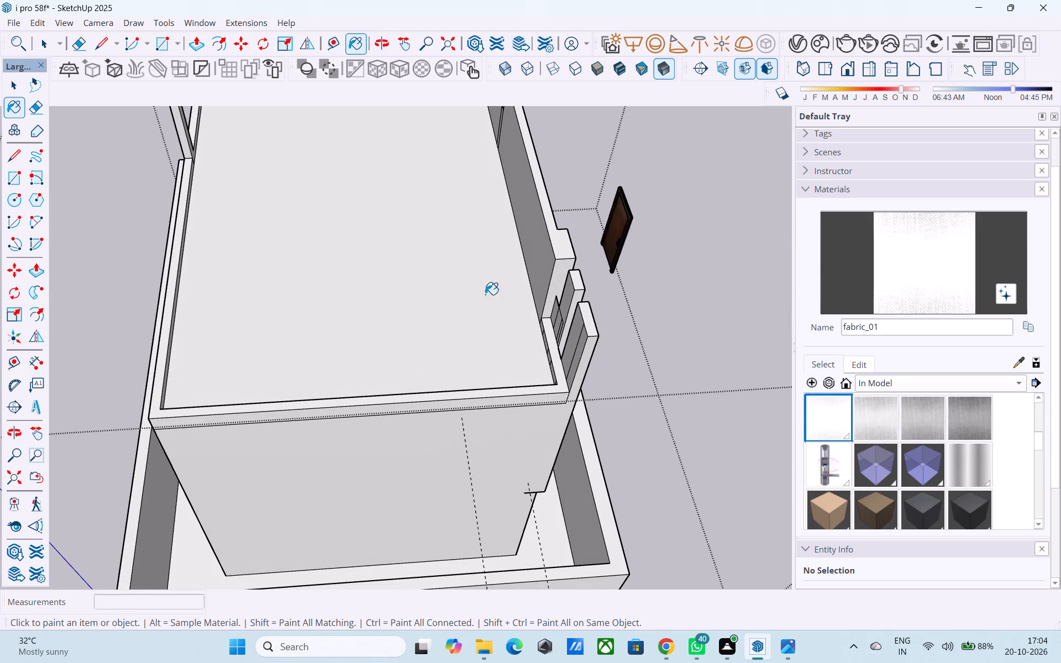
scroll(331, 532, down, 5)
middle_drag(350, 531, 507, 417)
scroll(502, 364, up, 9)
click(559, 252)
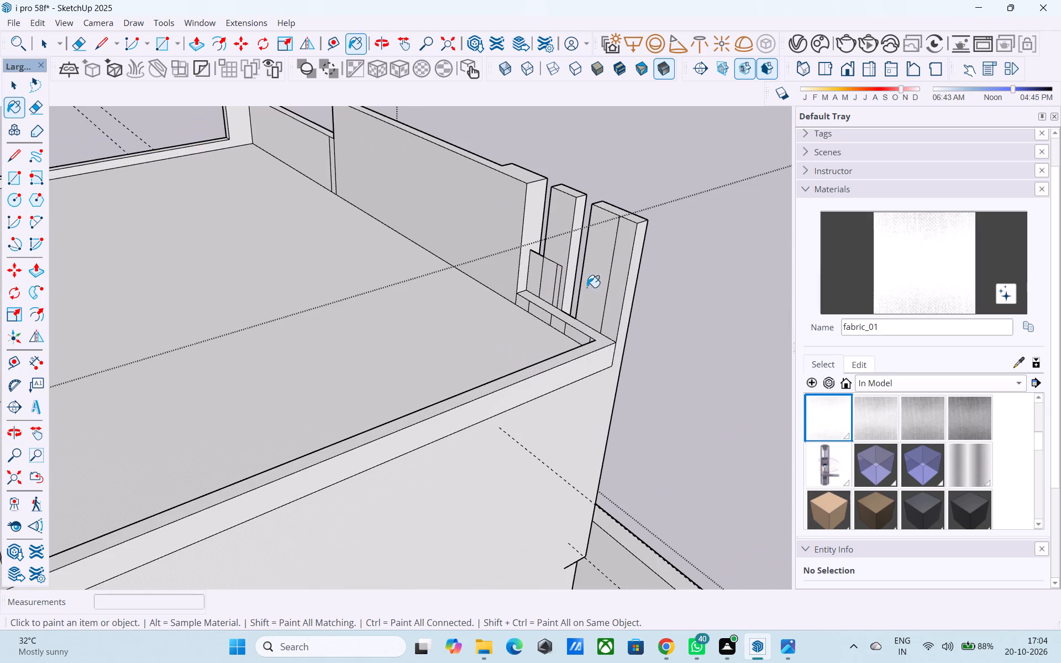
click(595, 284)
click(553, 280)
click(538, 275)
Paint the inner faces of the roof parapet near the canopy and touch up the upper front with fabric_01.
scroll(546, 287, down, 4)
scroll(356, 186, up, 1)
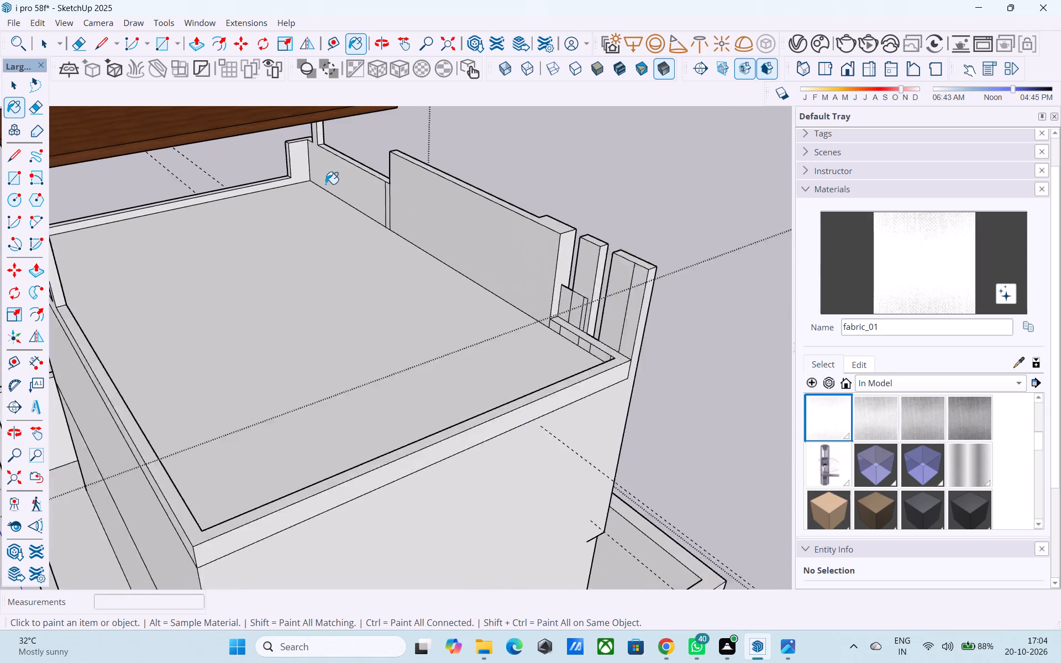
scroll(325, 184, up, 2)
click(323, 185)
scroll(307, 180, up, 3)
click(291, 168)
scroll(325, 210, down, 7)
middle_drag(466, 327, 385, 290)
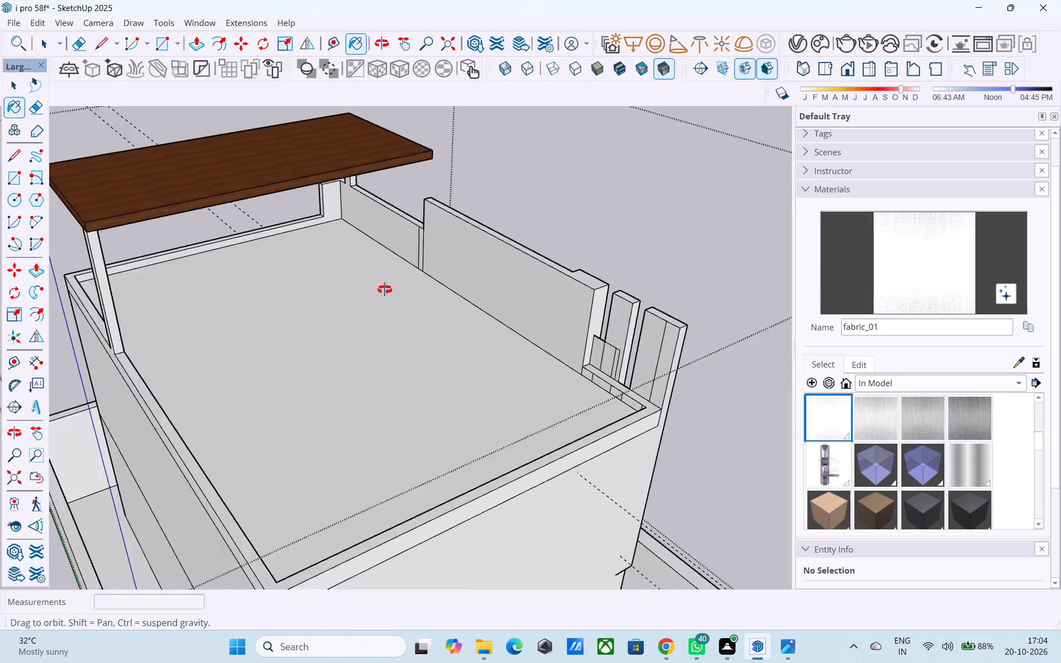
middle_drag(385, 290, 139, 262)
scroll(437, 290, down, 7)
middle_drag(533, 364, 221, 282)
scroll(218, 271, up, 5)
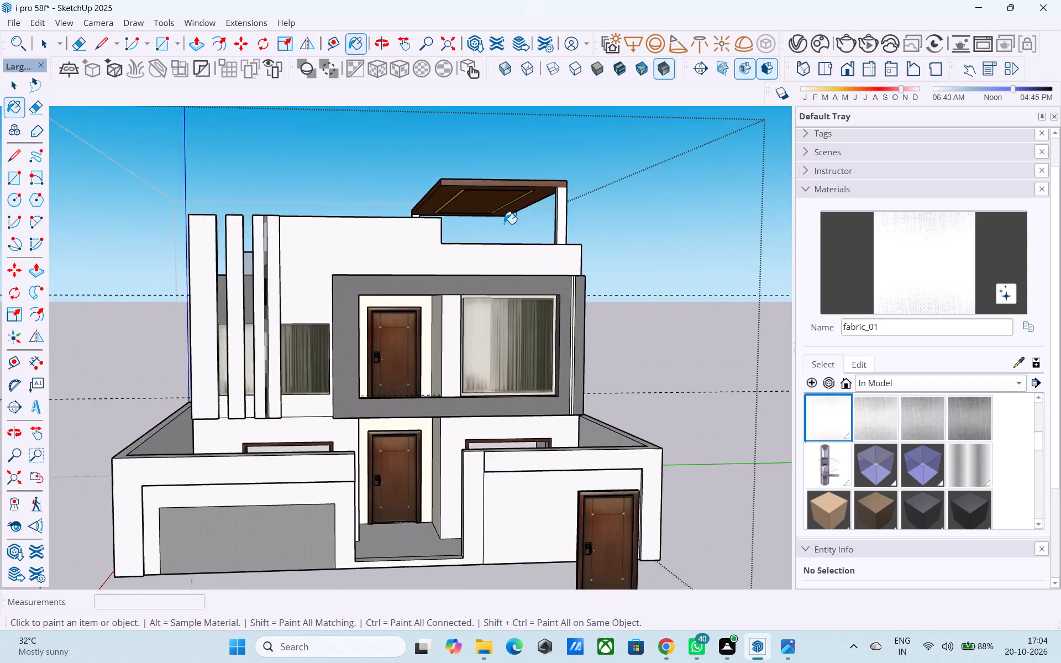
scroll(268, 251, up, 6)
click(314, 246)
Examine the painted house from the front and from above.
scroll(148, 310, down, 5)
middle_drag(422, 301, 443, 299)
scroll(105, 282, down, 4)
scroll(564, 316, up, 4)
middle_drag(553, 315, 547, 399)
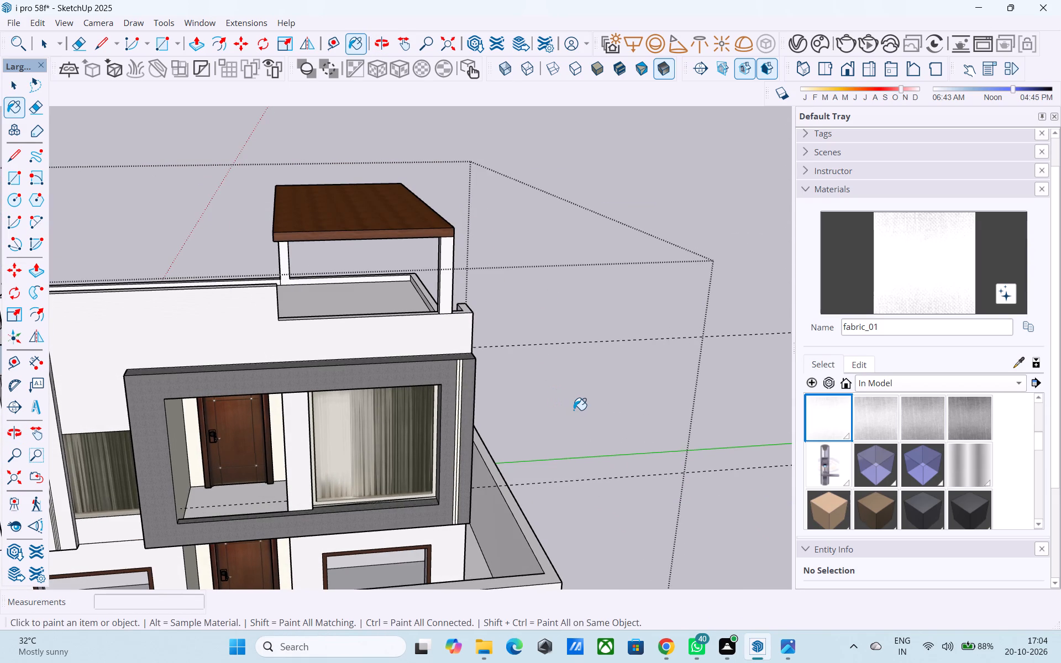
scroll(574, 409, down, 6)
middle_drag(574, 411, 569, 412)
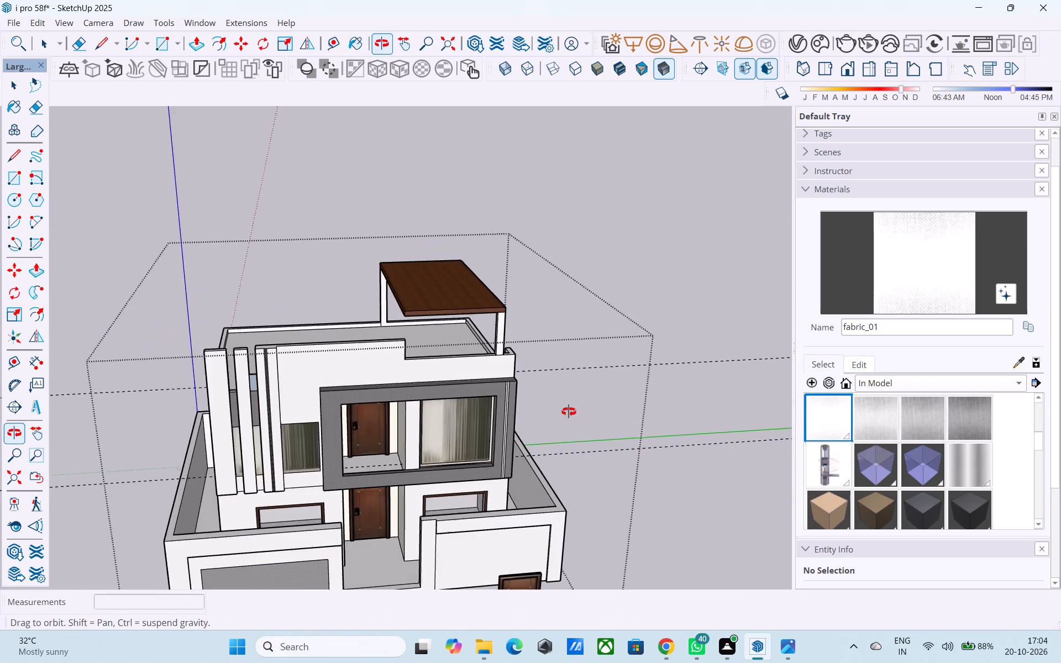
middle_drag(569, 412, 560, 346)
scroll(561, 346, down, 1)
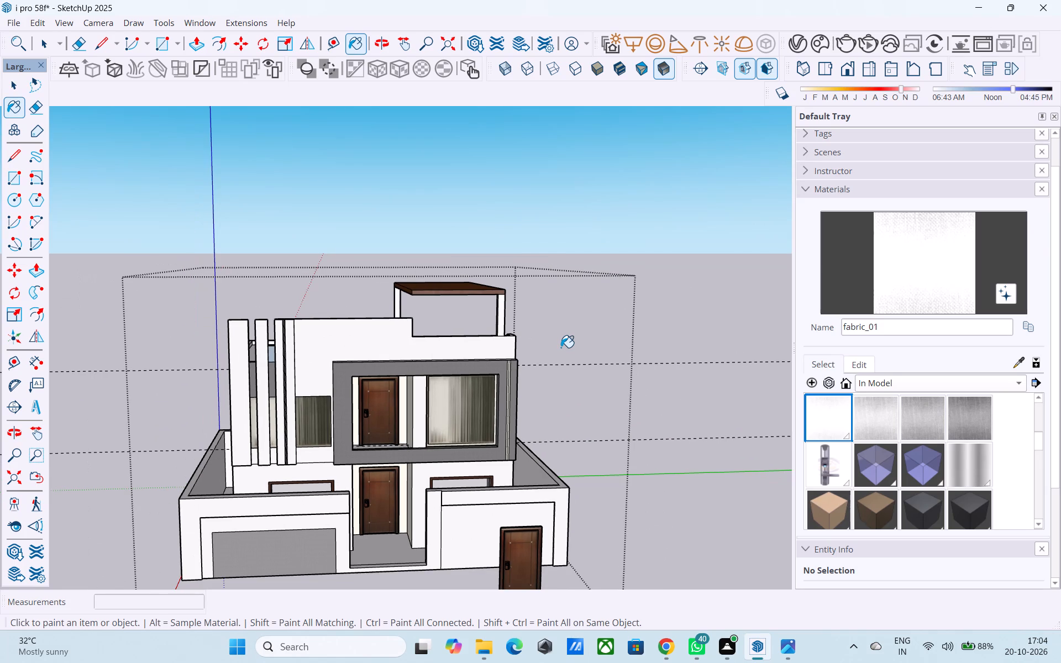
Copy the top edge of the large upper-floor window opening 2' downward.
key(space)
middle_drag(476, 360, 406, 311)
scroll(455, 361, up, 11)
middle_drag(358, 384, 308, 319)
scroll(308, 319, up, 4)
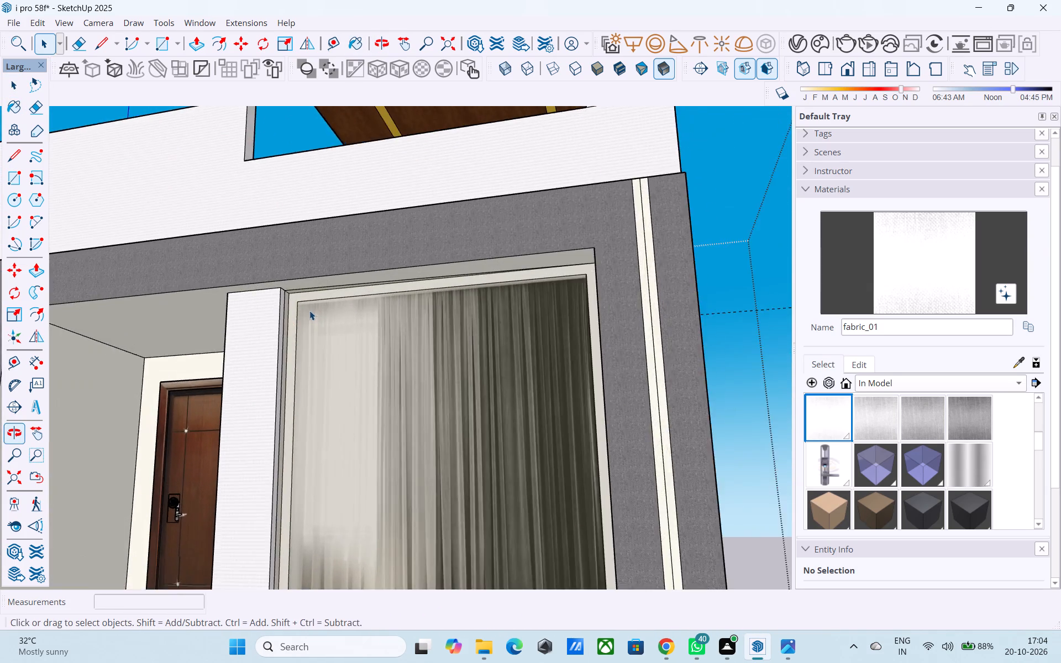
scroll(309, 311, up, 10)
click(285, 257)
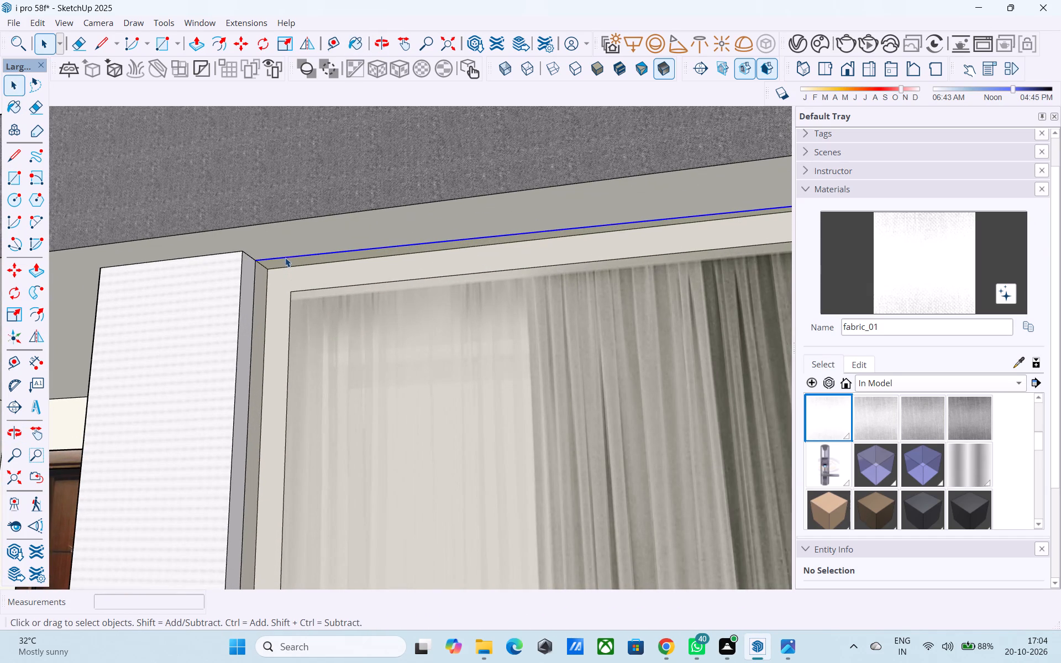
key(m)
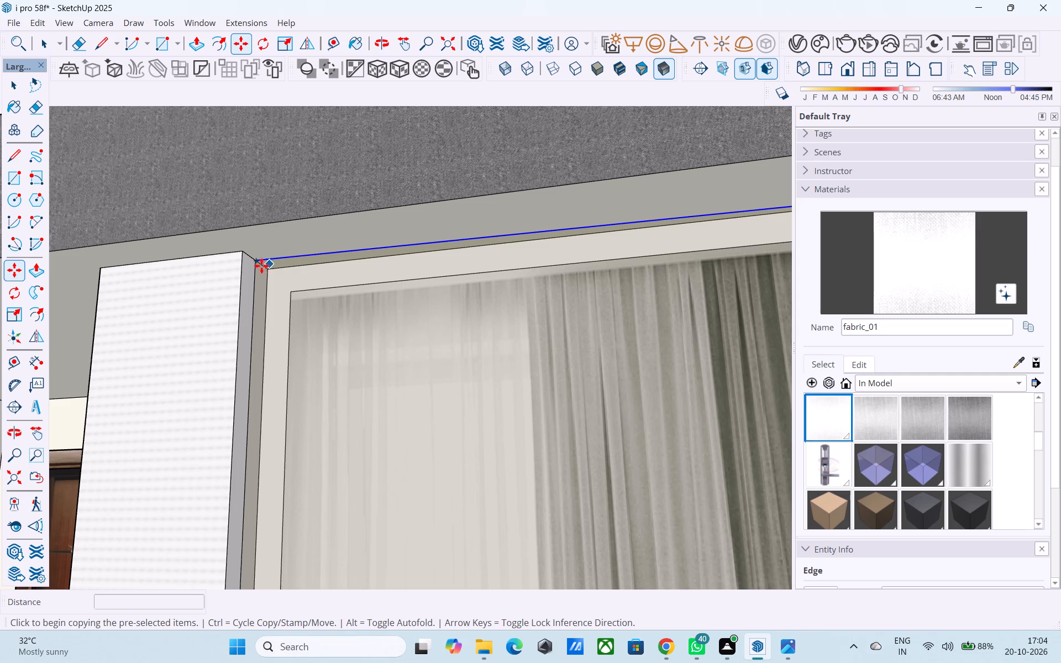
click(258, 264)
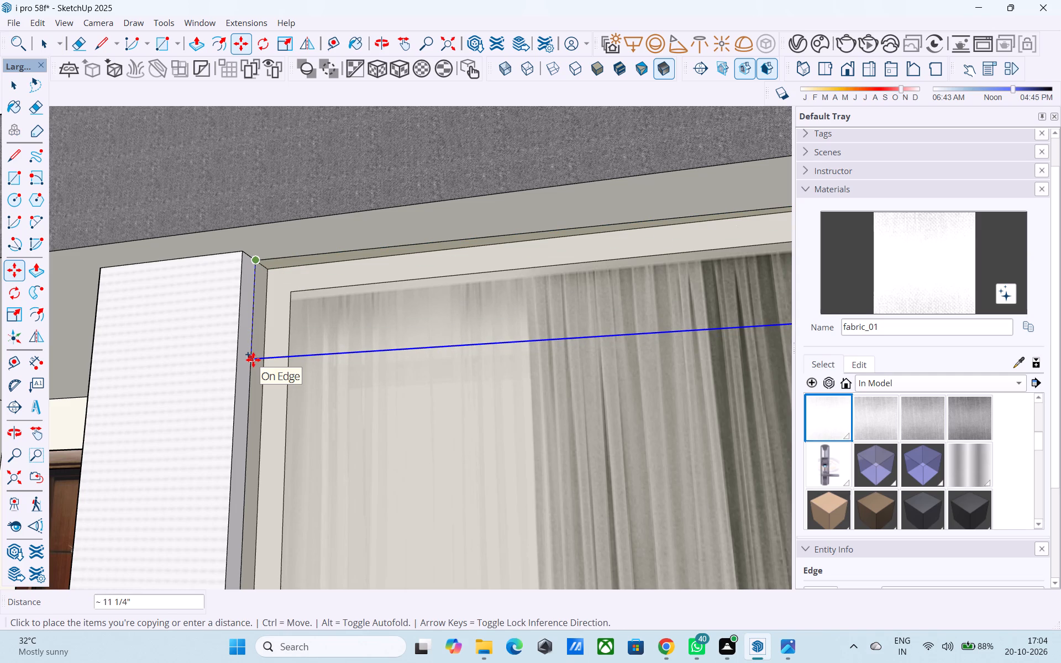
text(1')
key(Return)
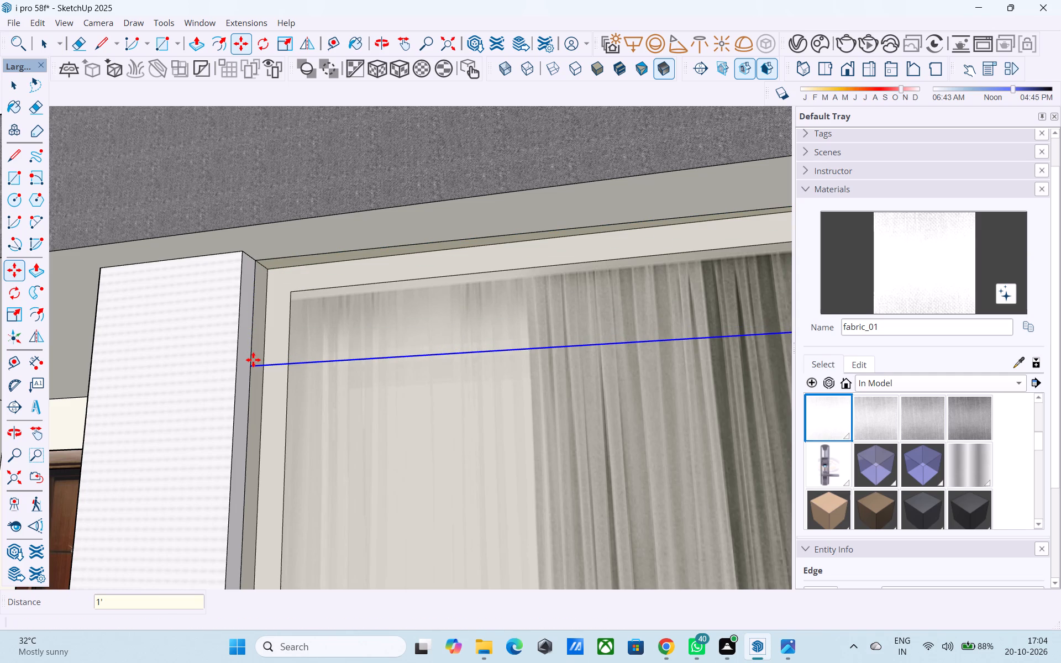
text(2')
key(Return)
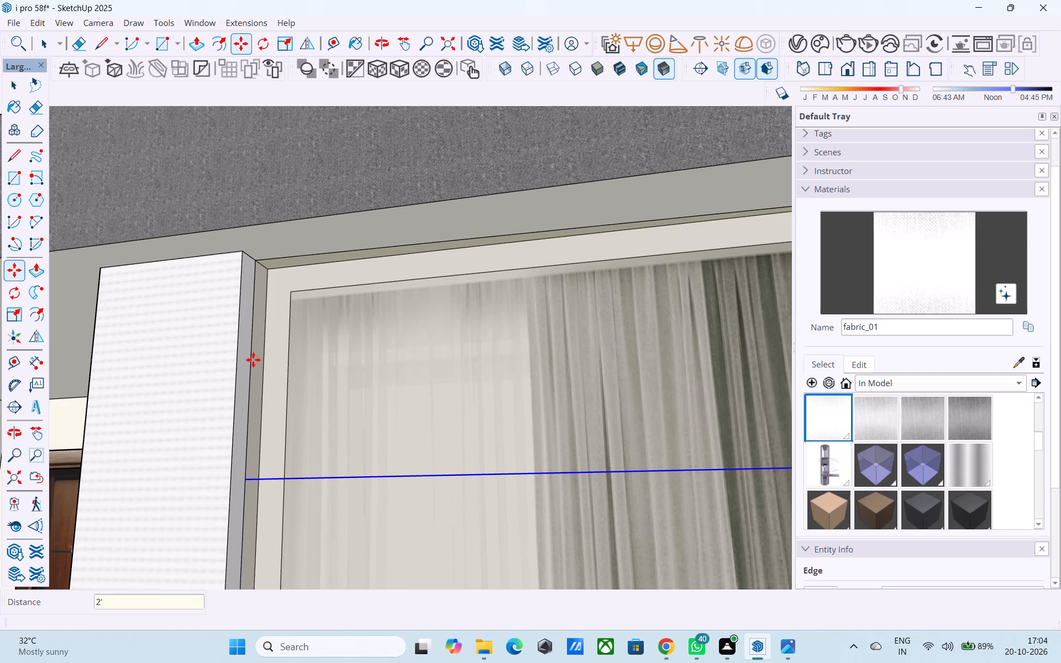
Delete the thin edge running along the sill at the base of the large upper-floor window.
scroll(253, 359, down, 18)
middle_drag(303, 378, 298, 540)
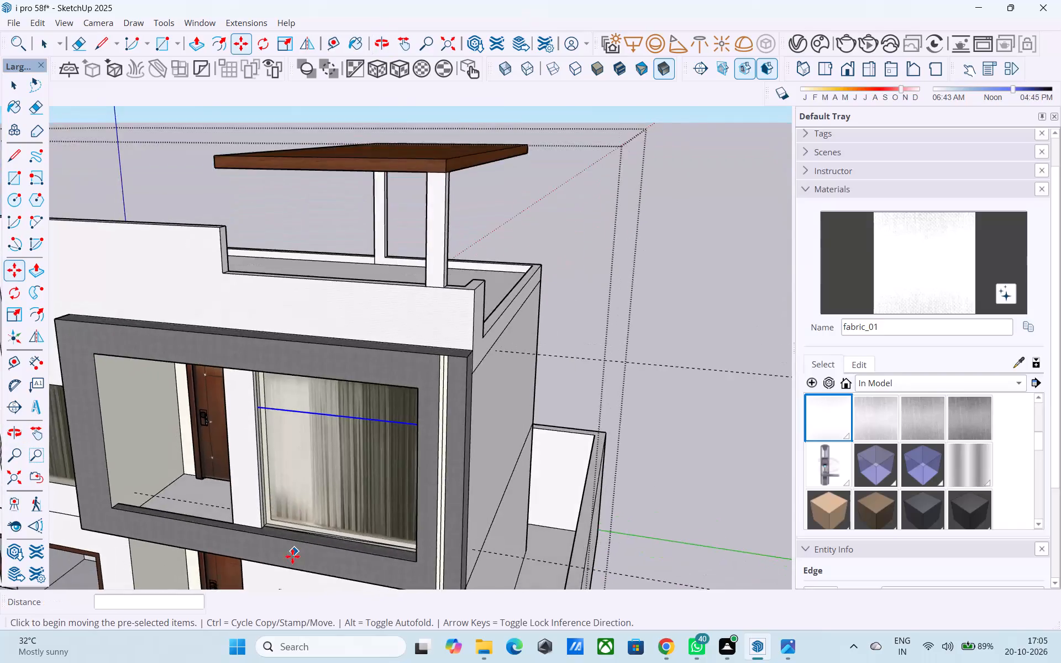
scroll(292, 556, up, 17)
key(space)
scroll(225, 480, down, 7)
middle_drag(254, 504, 292, 538)
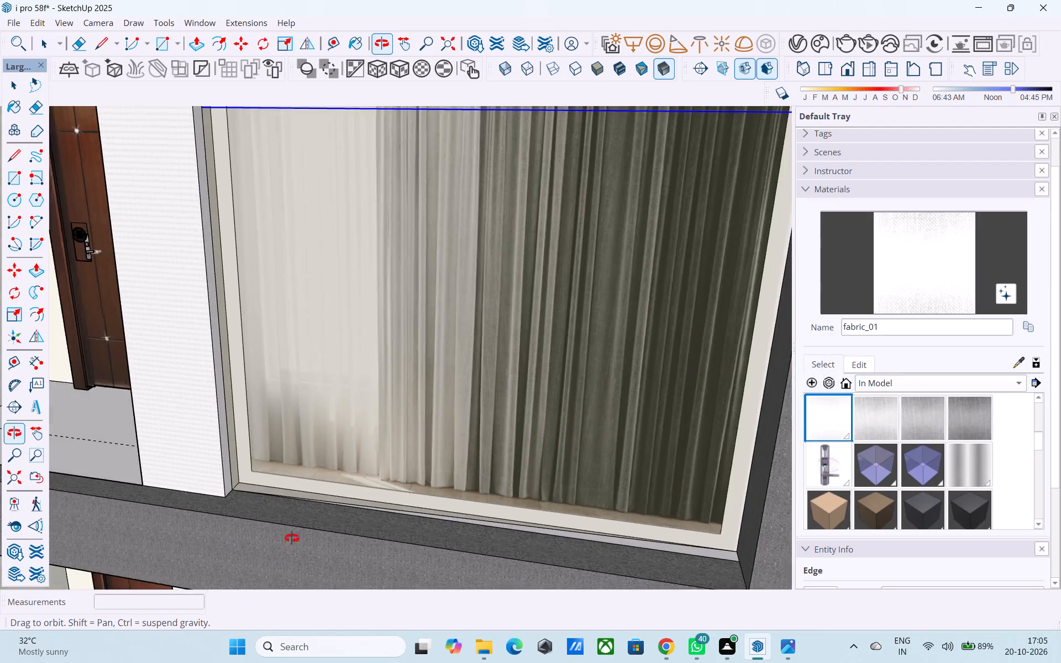
middle_drag(292, 538, 708, 592)
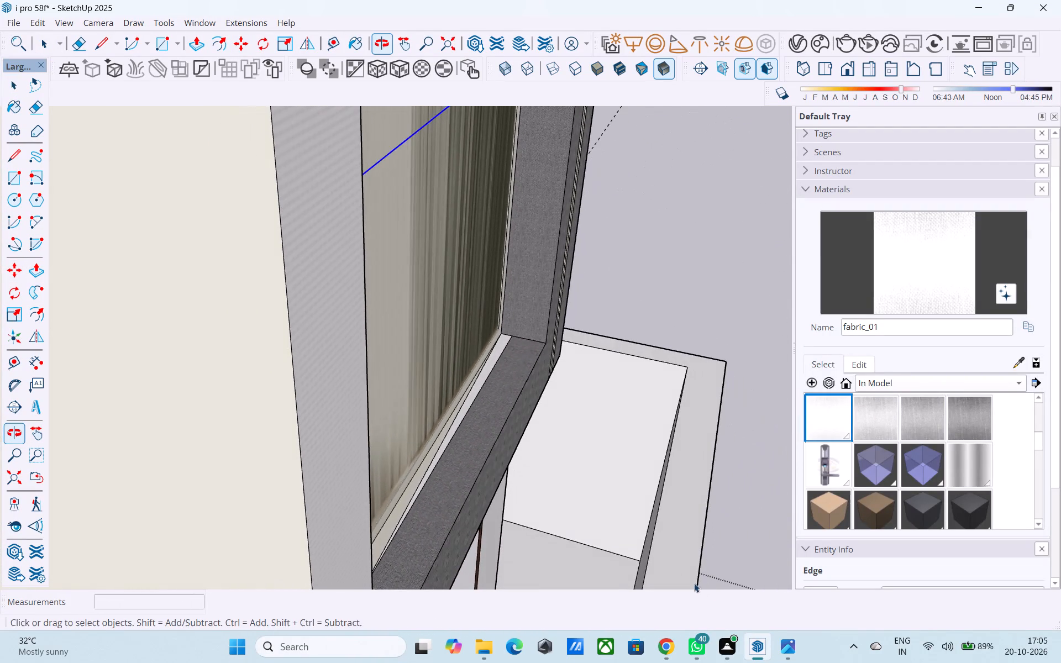
middle_click(476, 430)
scroll(472, 428, up, 5)
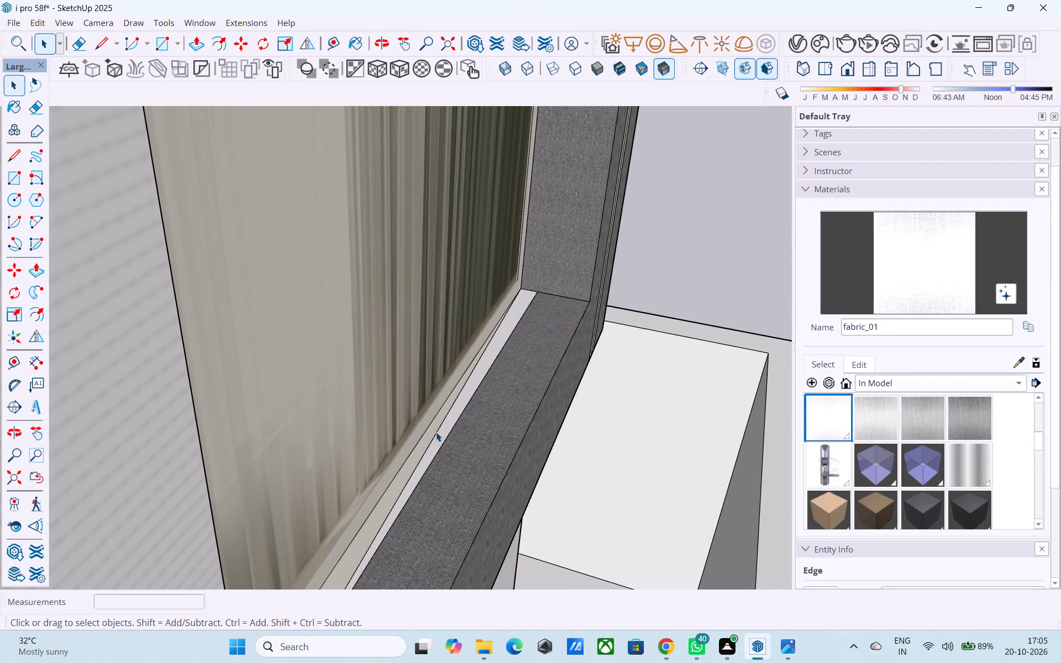
click(436, 432)
key(Delete)
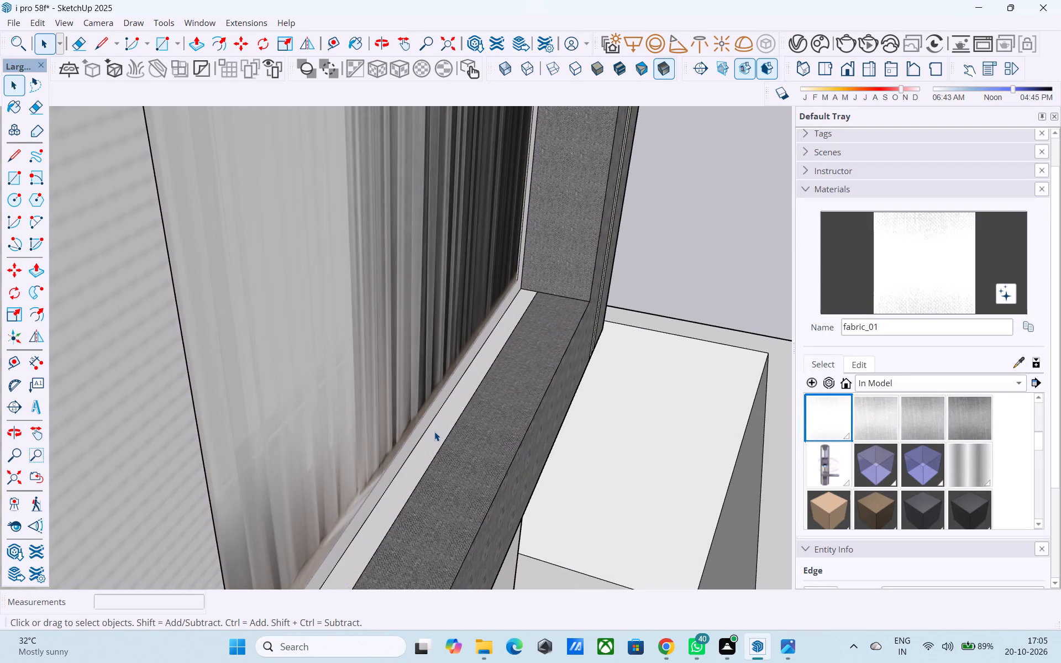
Delete the old glass pane's outline and the leftover dividing edges in front of the large upper-floor curtained window.
middle_drag(434, 431, 106, 447)
scroll(106, 447, up, 1)
scroll(174, 439, down, 3)
middle_drag(174, 438, 287, 460)
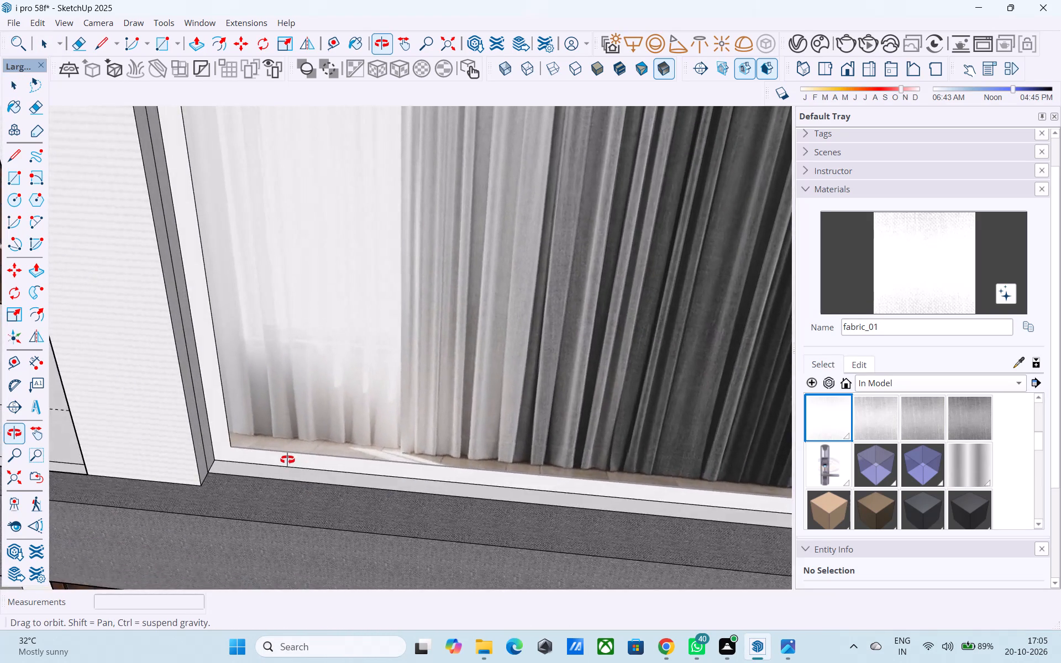
middle_drag(287, 460, 275, 456)
scroll(271, 430, down, 5)
middle_drag(273, 432, 364, 434)
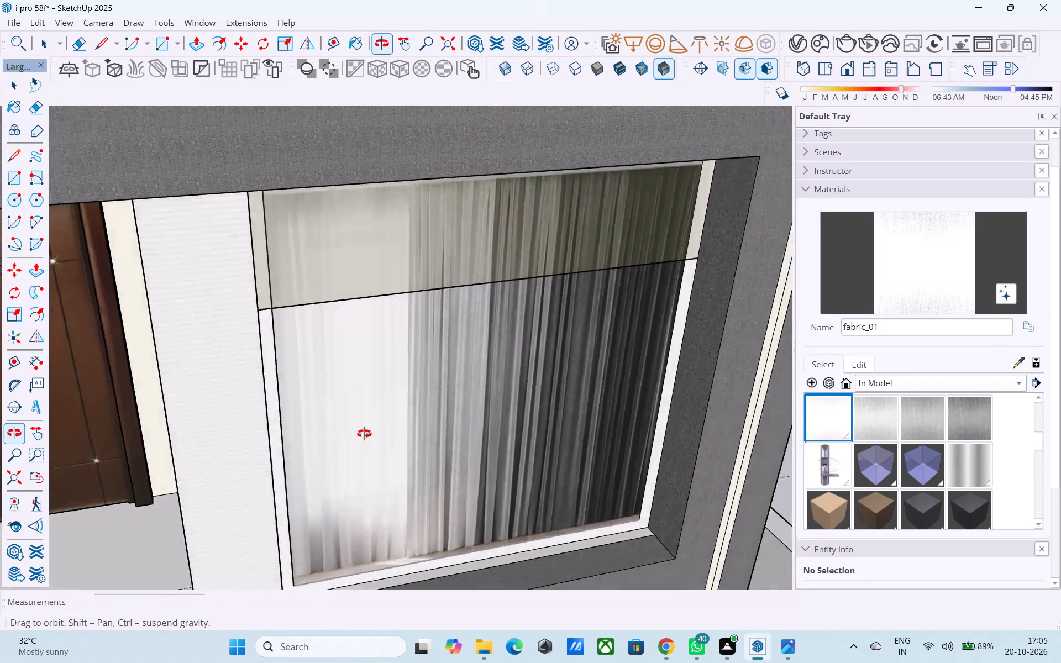
middle_drag(364, 434, 210, 429)
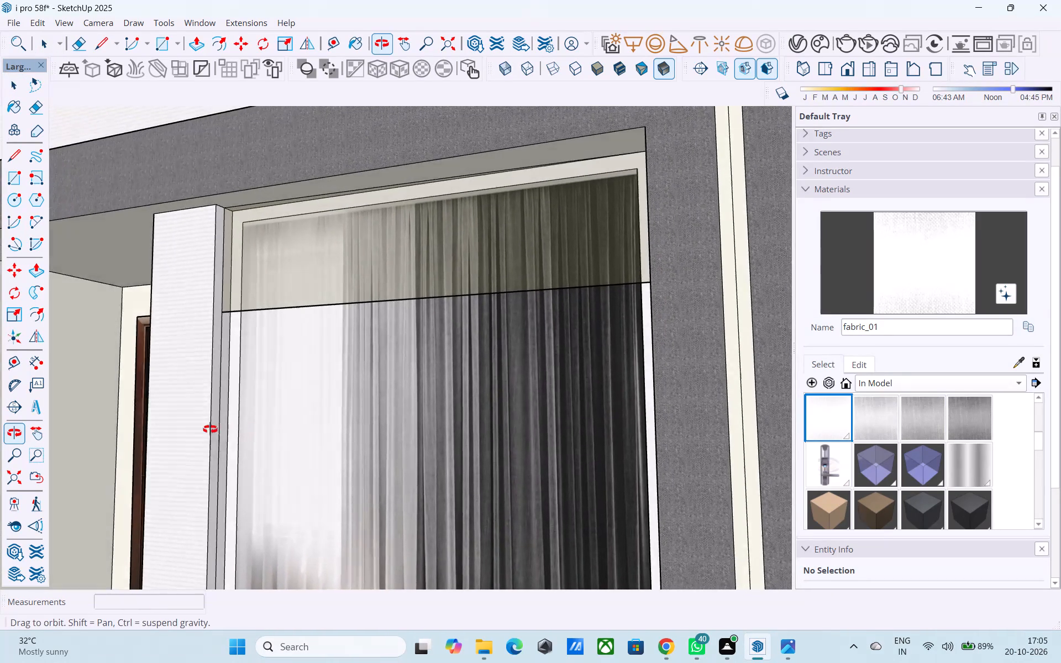
middle_drag(210, 429, 254, 349)
scroll(258, 260, up, 4)
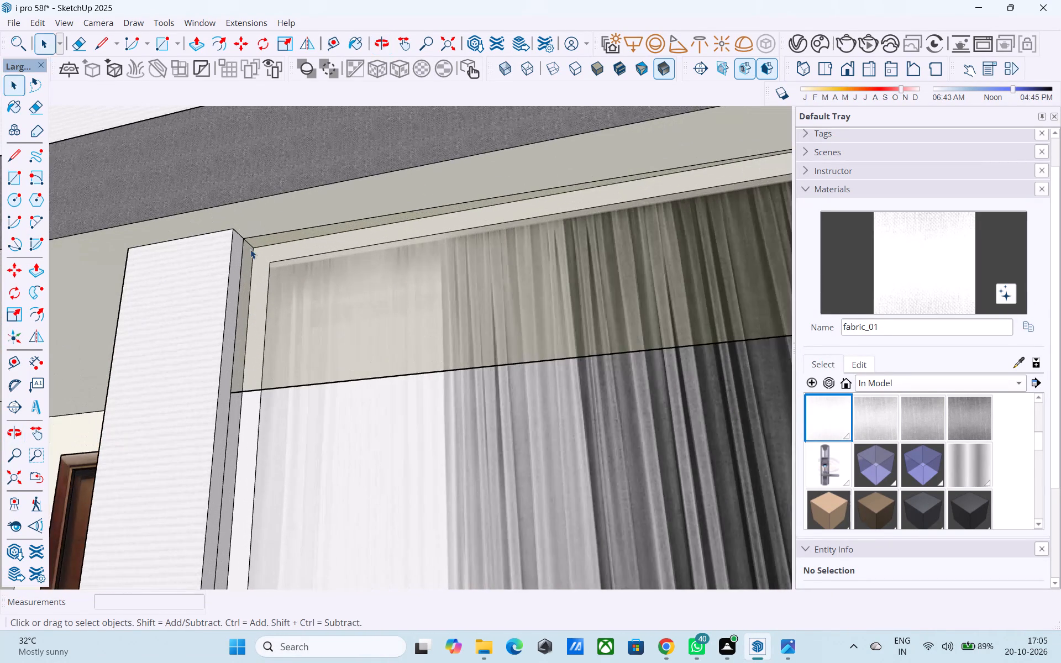
scroll(250, 249, up, 1)
click(245, 245)
key(Delete)
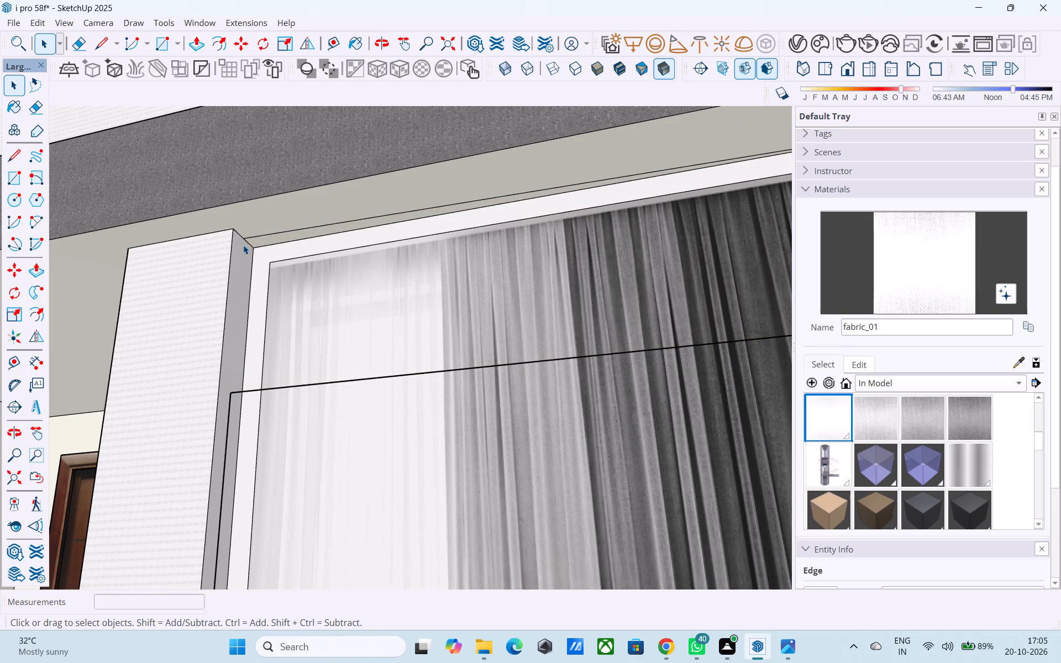
click(259, 235)
key(Delete)
click(232, 394)
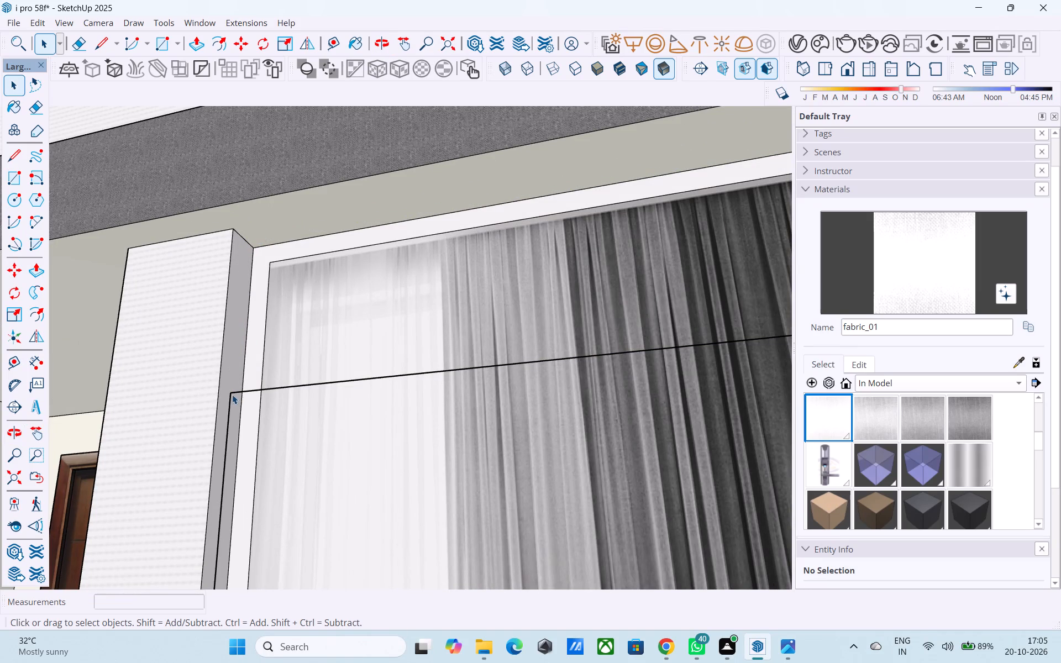
key(Delete)
click(232, 396)
key(Delete)
Draw an 8' vertical line up the right jamb of the large upper-floor window, from sill to lintel, just in front of the frame.
scroll(196, 340, down, 6)
middle_click(191, 330)
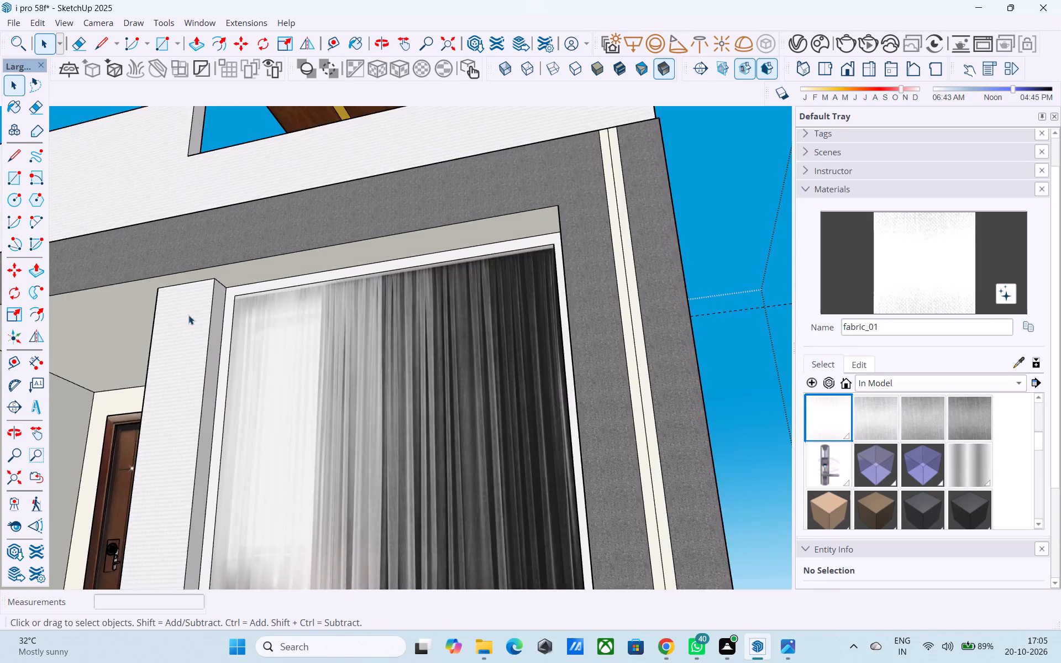
scroll(188, 315, down, 4)
middle_drag(205, 320, 381, 455)
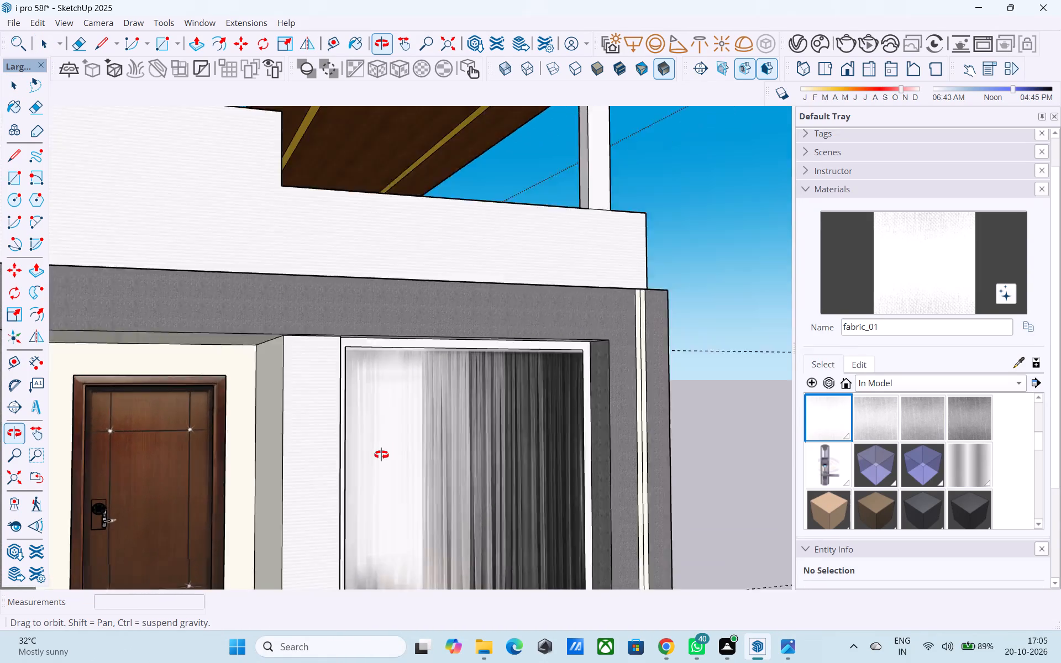
middle_drag(381, 455, 375, 451)
scroll(332, 354, down, 5)
middle_drag(337, 414, 186, 335)
scroll(184, 347, up, 7)
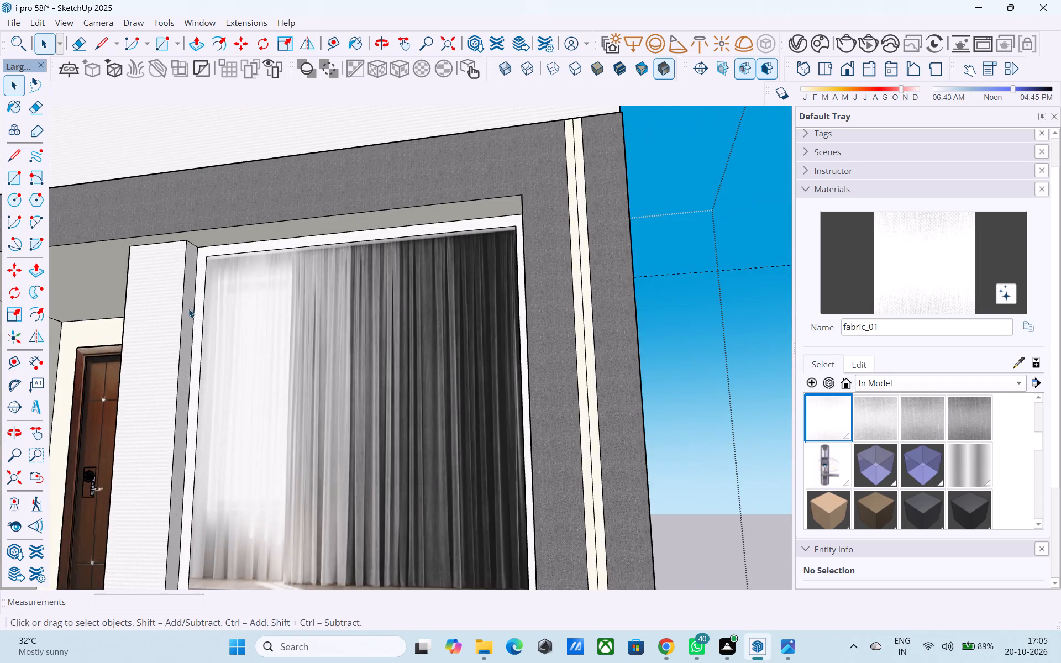
scroll(188, 308, down, 6)
middle_drag(187, 308, 493, 339)
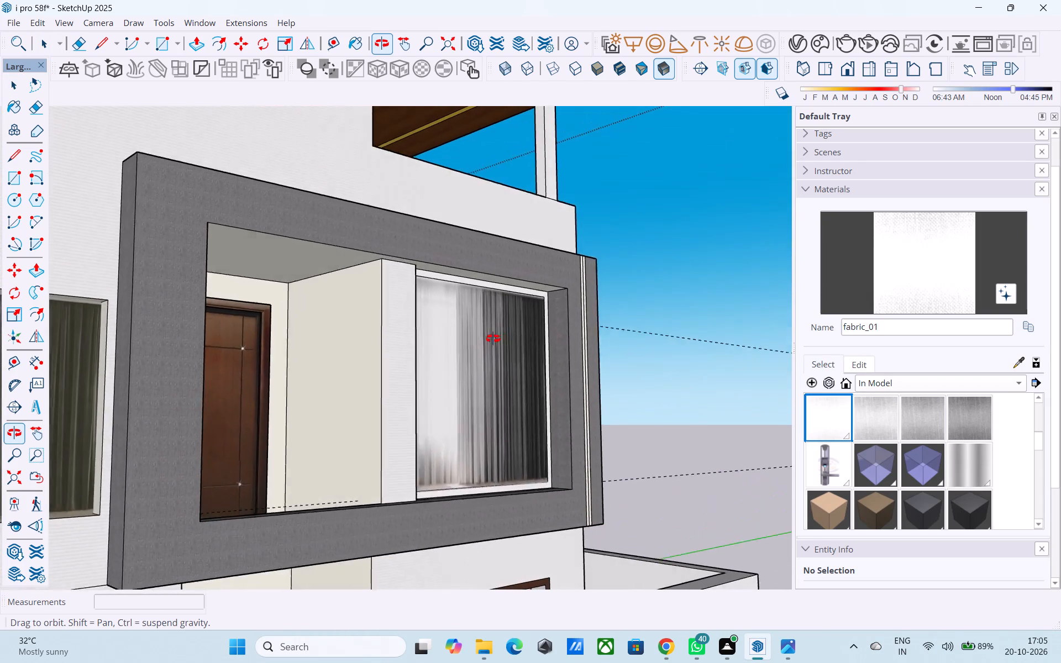
middle_drag(493, 339, 516, 322)
middle_drag(547, 333, 575, 424)
scroll(575, 448, up, 5)
key(l)
click(560, 539)
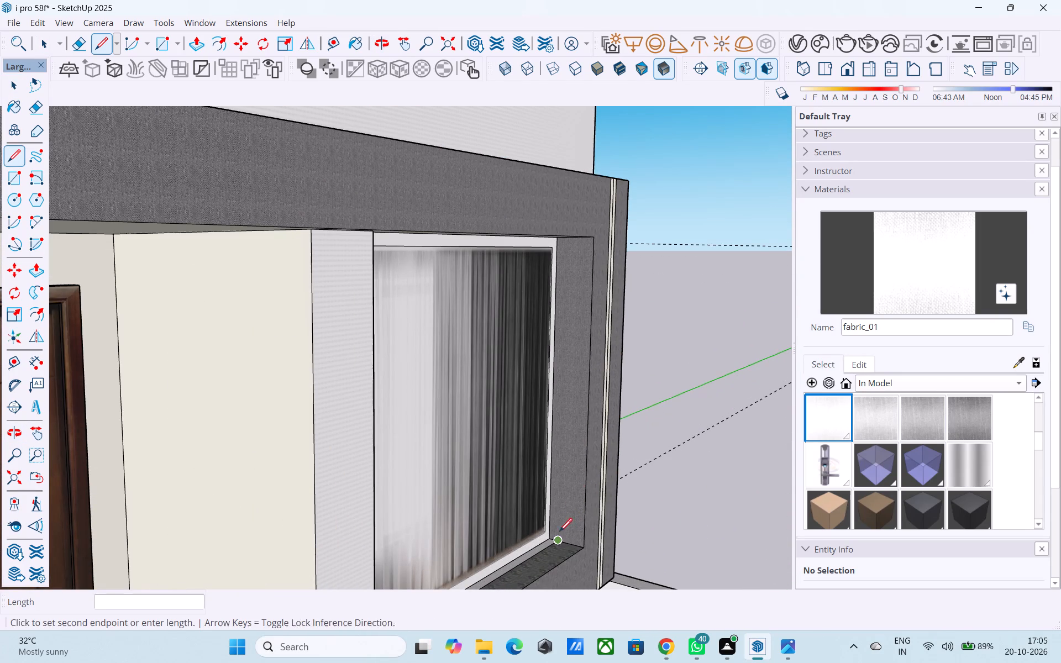
shift+middle_drag(584, 397, 568, 397)
scroll(542, 373, up, 5)
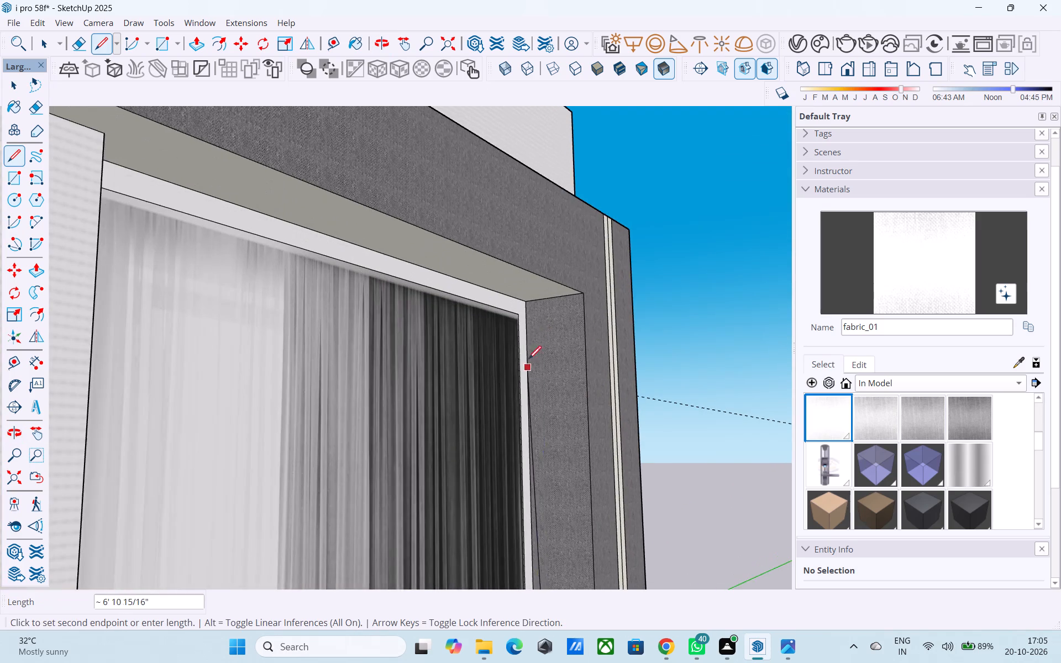
scroll(537, 309, up, 4)
click(541, 296)
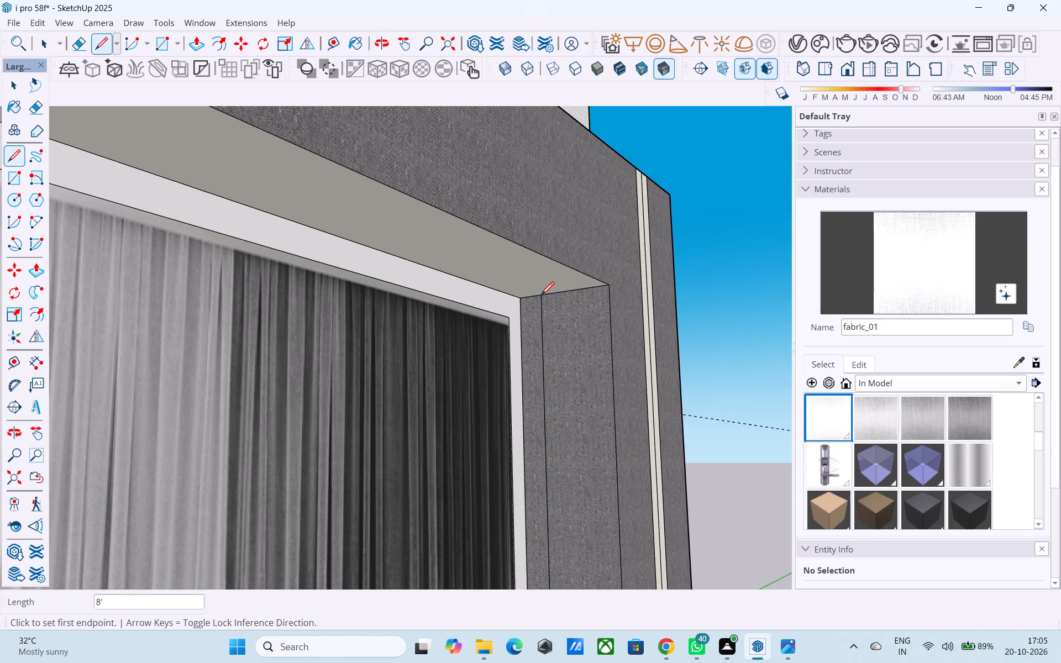
Draw an 8' by 7' 9" rectangle across the large upper-floor window opening, starting from the top of the new jamb line.
key(r)
click(541, 296)
scroll(541, 296, down, 9)
middle_drag(535, 336, 166, 498)
scroll(199, 528, up, 9)
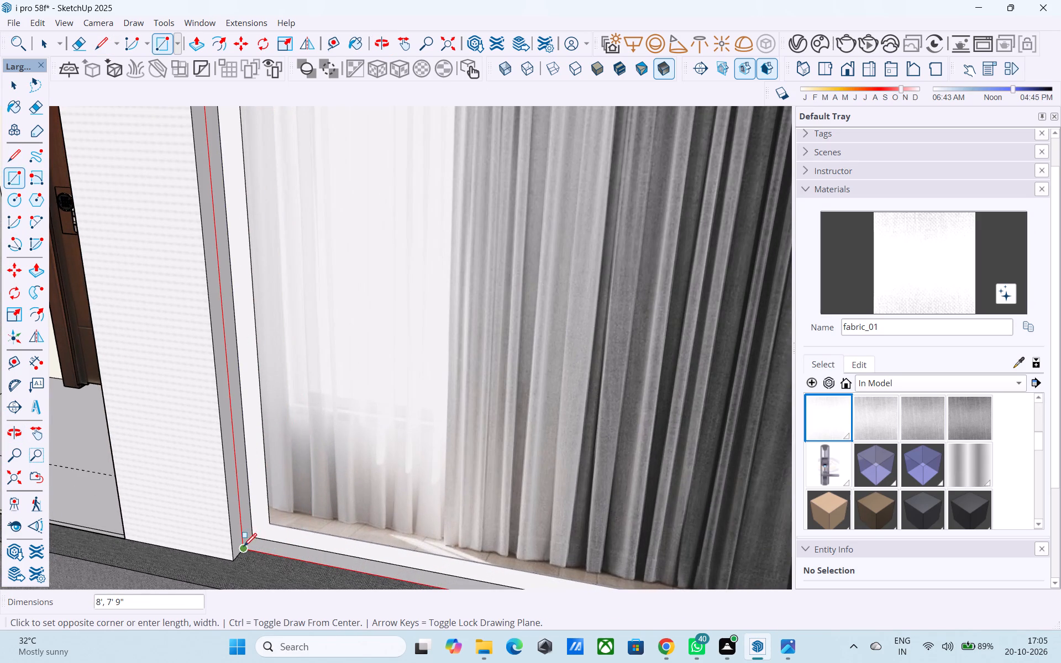
click(244, 548)
Paint the new rectangle in the upper-floor window opening with Glass_Basic_01.
scroll(252, 509, down, 5)
shift+middle_drag(257, 496, 193, 507)
scroll(238, 470, down, 5)
key(space)
click(361, 433)
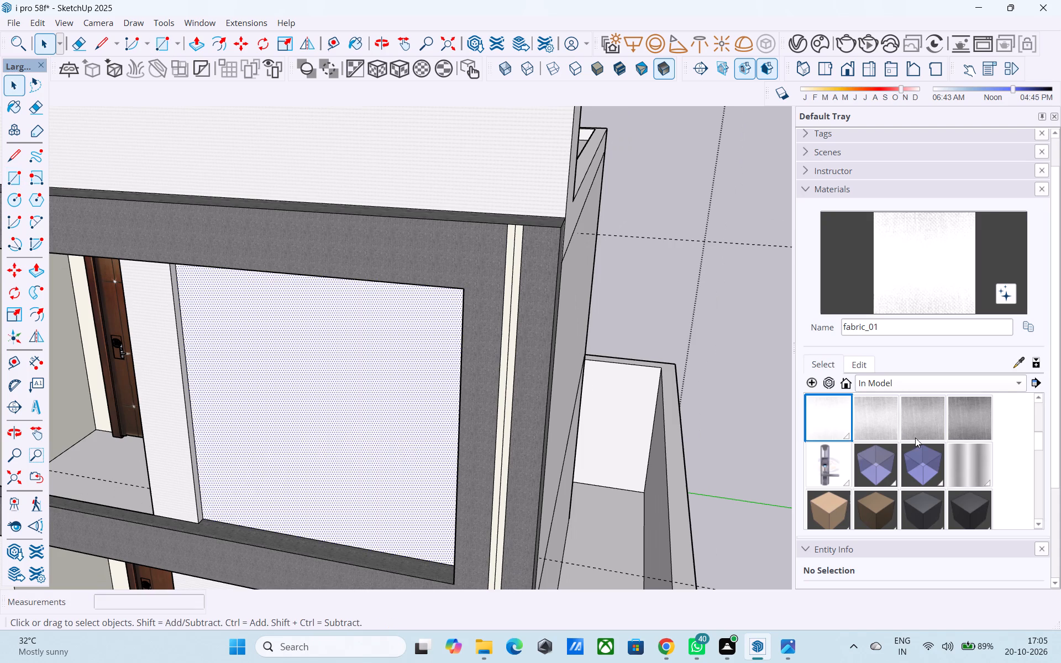
click(875, 471)
click(404, 462)
scroll(394, 458, down, 1)
middle_drag(437, 394, 500, 280)
key(space)
Copy the top edge of the upper-floor window's glass pane 1' downward.
scroll(482, 260, down, 4)
middle_drag(407, 313, 404, 219)
scroll(315, 157, up, 9)
middle_drag(280, 143, 359, 168)
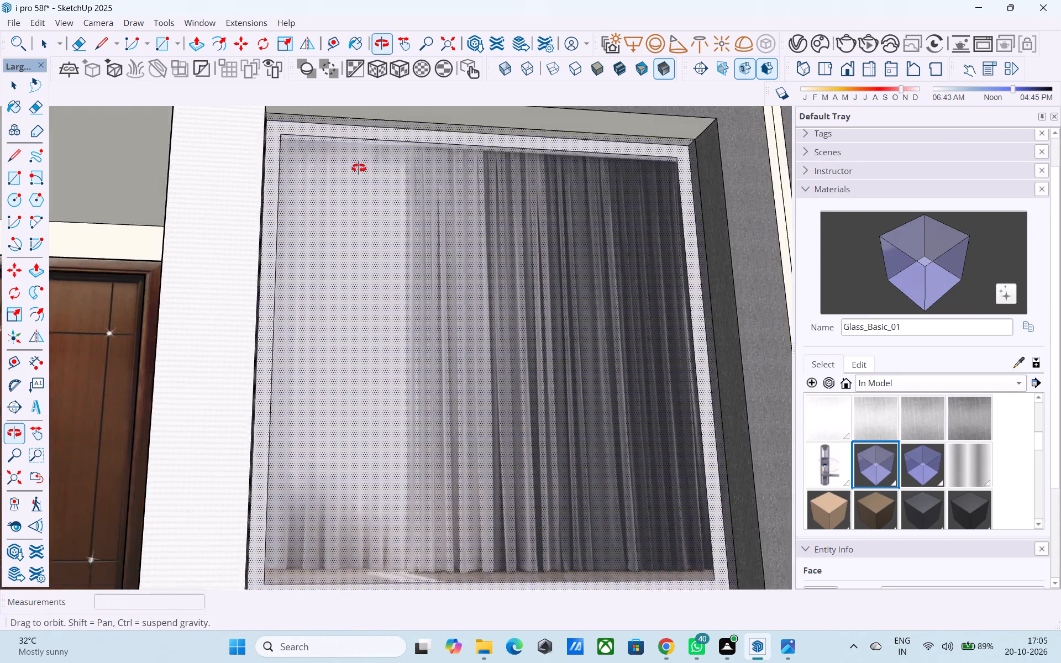
middle_drag(359, 168, 390, 289)
scroll(388, 287, down, 5)
shift+middle_drag(386, 278, 423, 409)
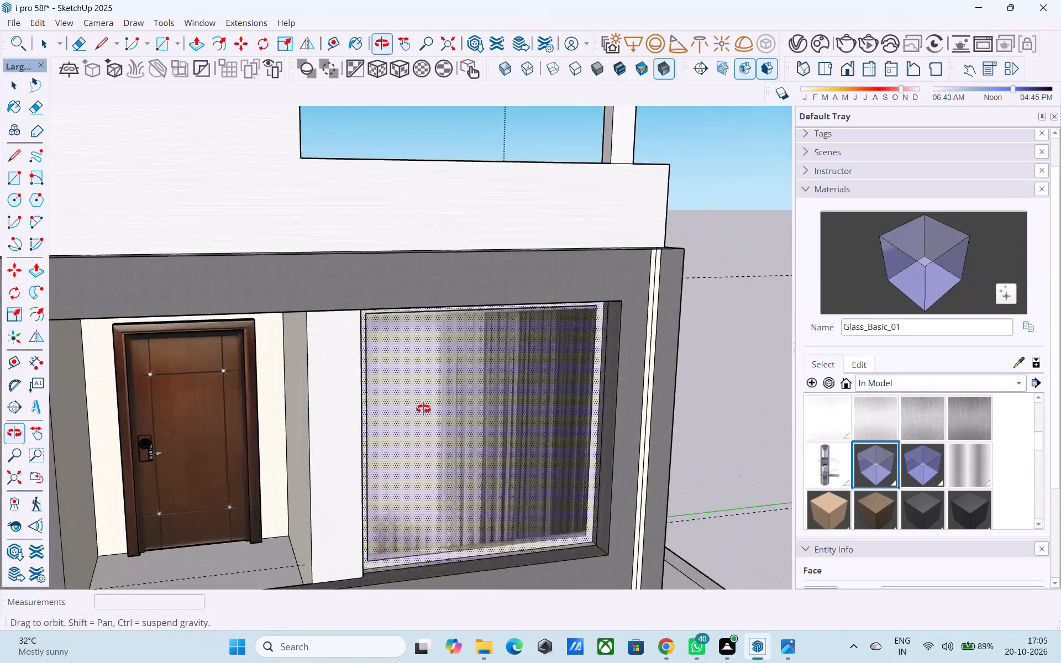
shift+middle_drag(423, 409, 336, 330)
scroll(363, 304, up, 8)
middle_drag(360, 290, 300, 214)
shift+scroll(301, 219, up, 5)
click(304, 218)
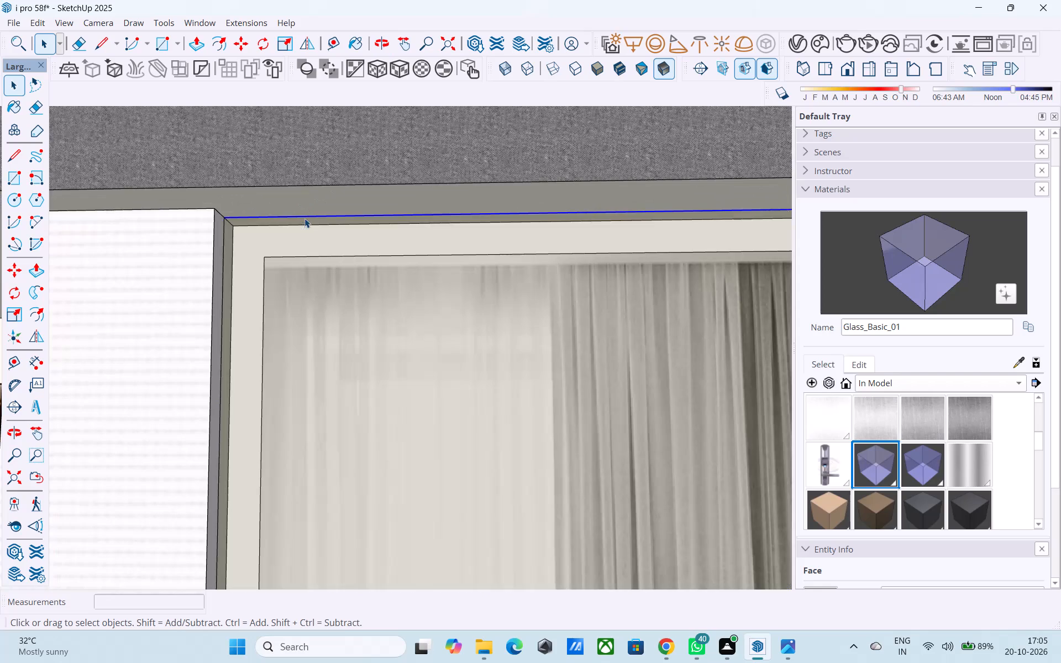
key(m)
click(228, 221)
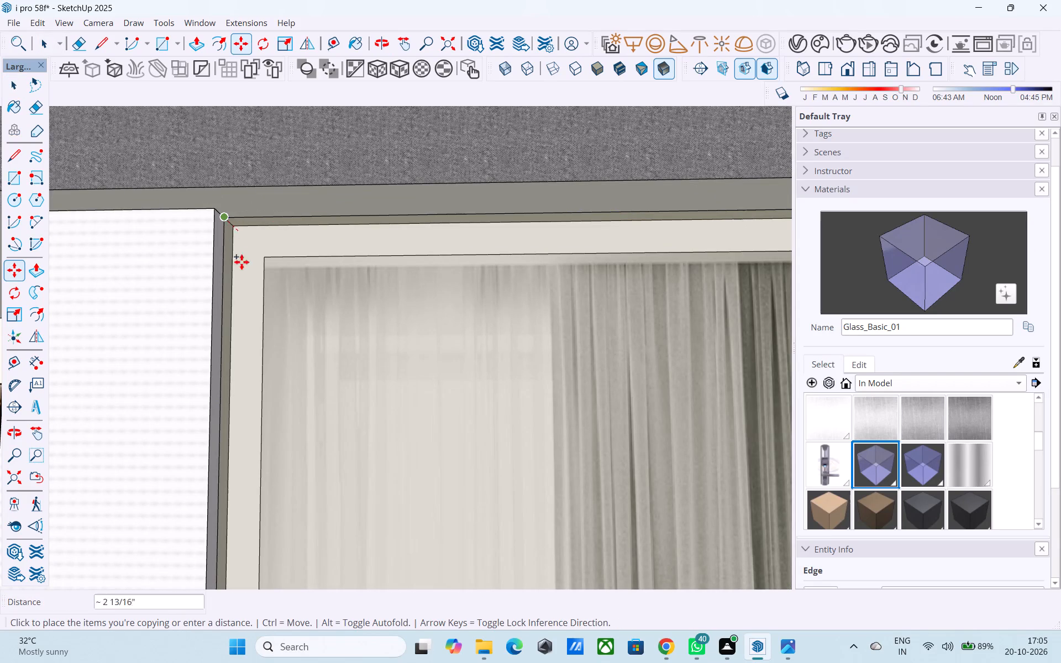
key(2)
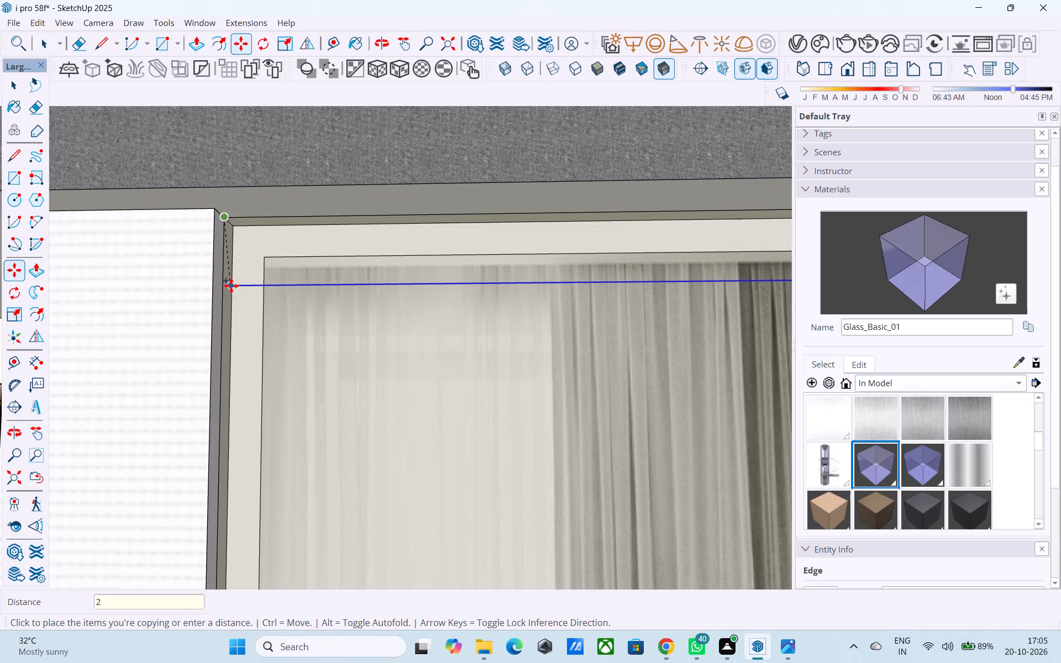
key(BackSpace)
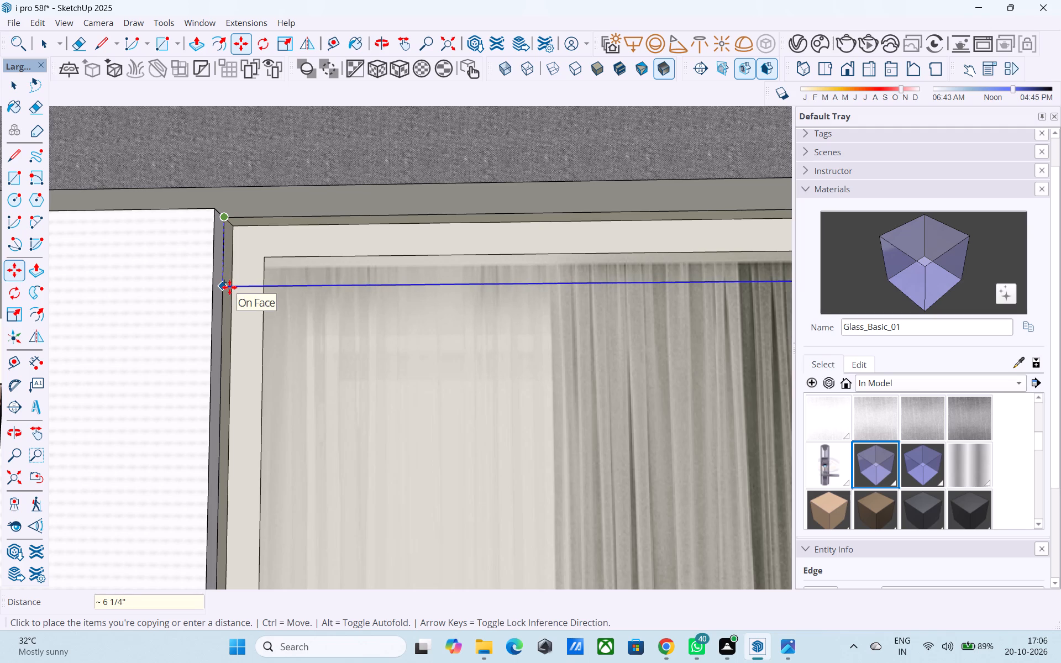
key(2)
key(apostrophe)
key(Return)
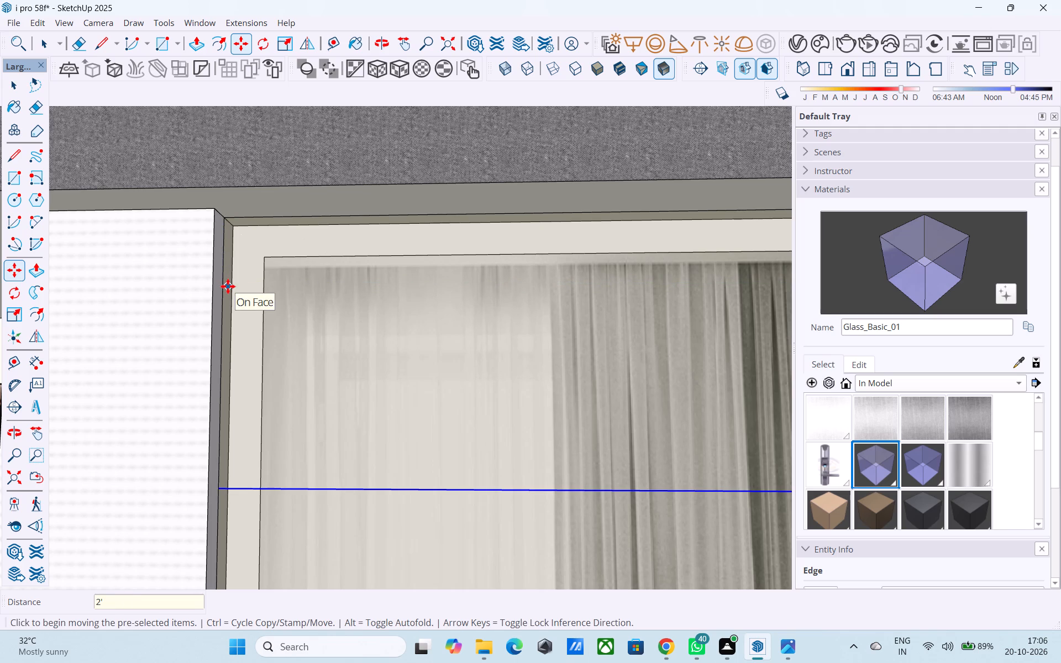
text(1')
key(Return)
Copy both segments of the glass pane's left side edge 1' inward.
scroll(215, 269, down, 6)
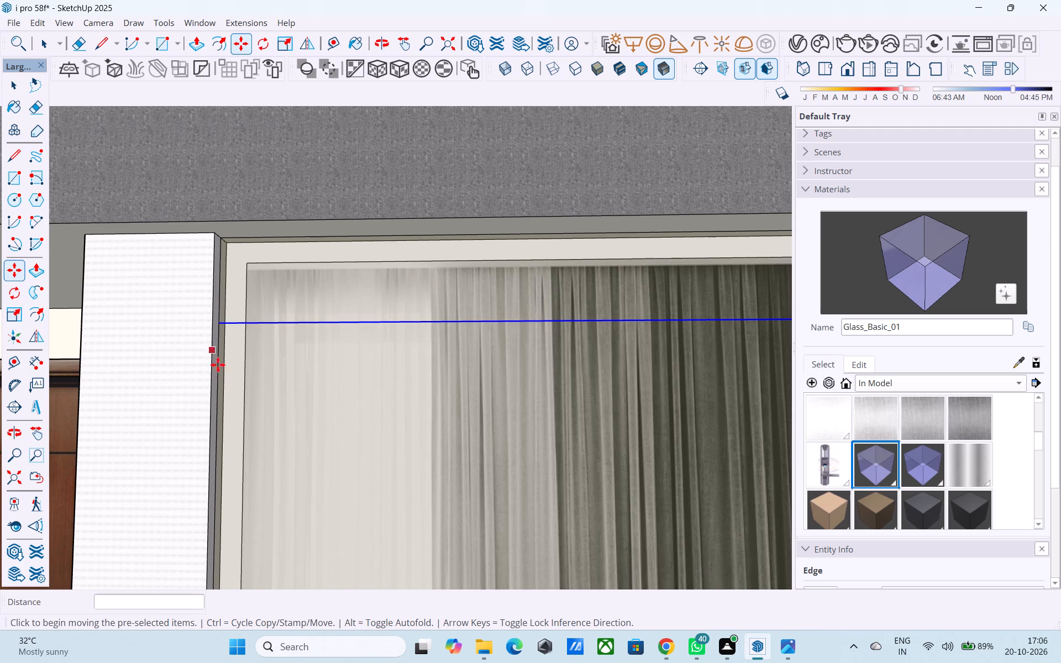
key(space)
scroll(228, 367, up, 4)
click(212, 357)
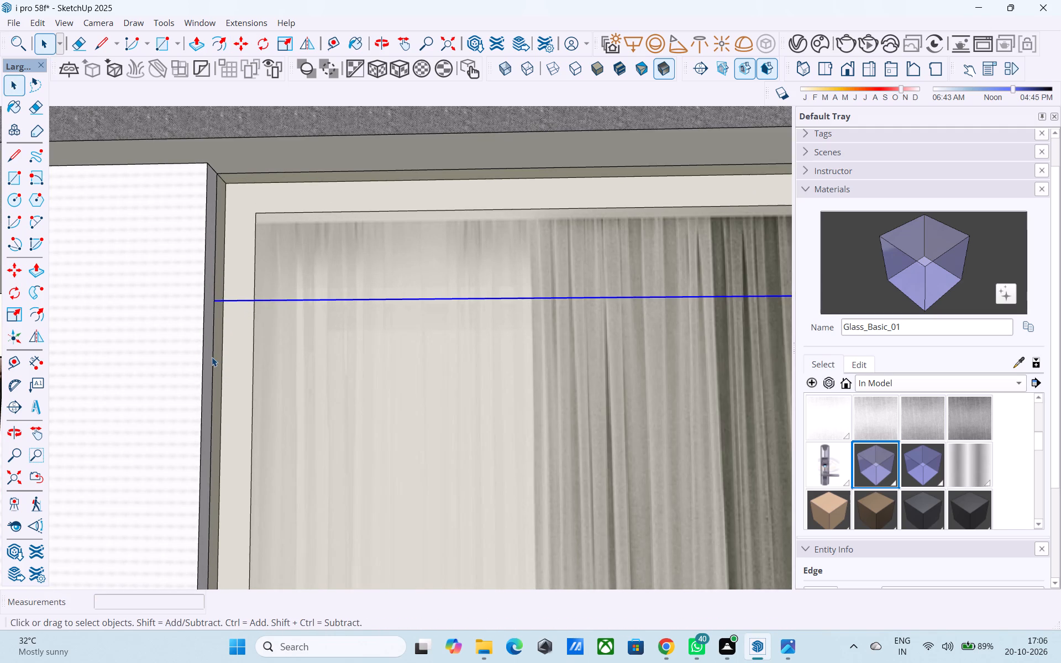
shift+click(214, 293)
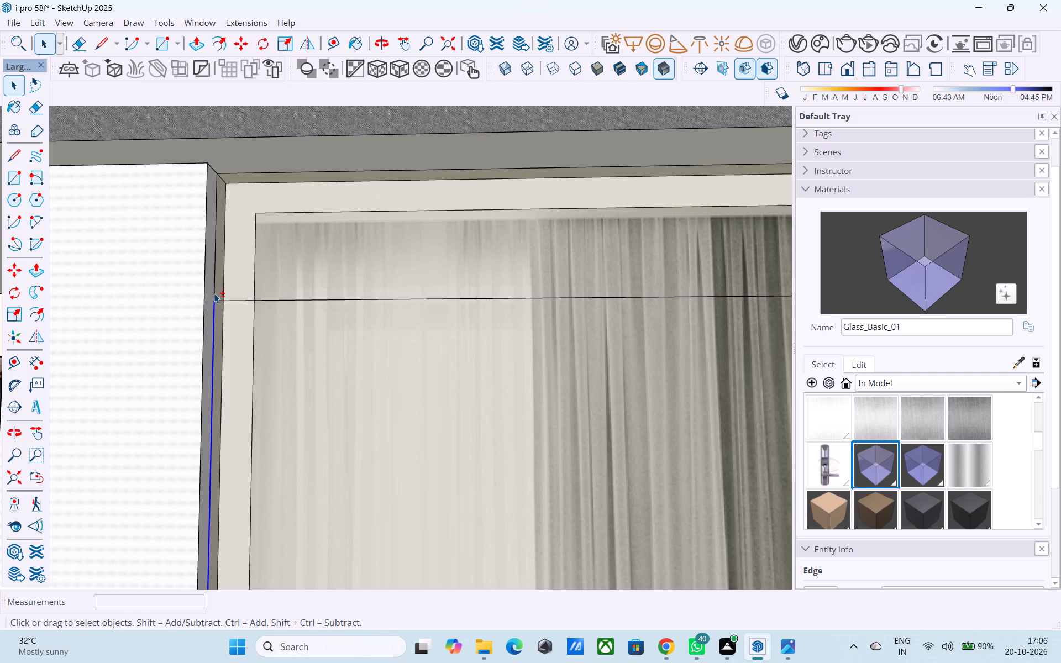
key(m)
click(216, 302)
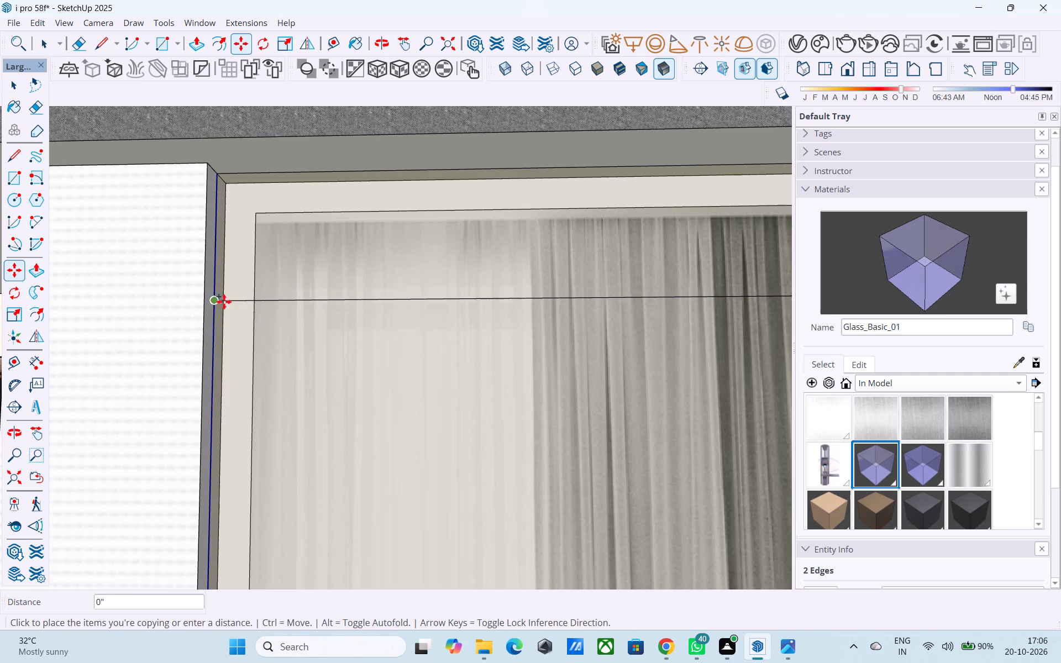
text(1')
key(Return)
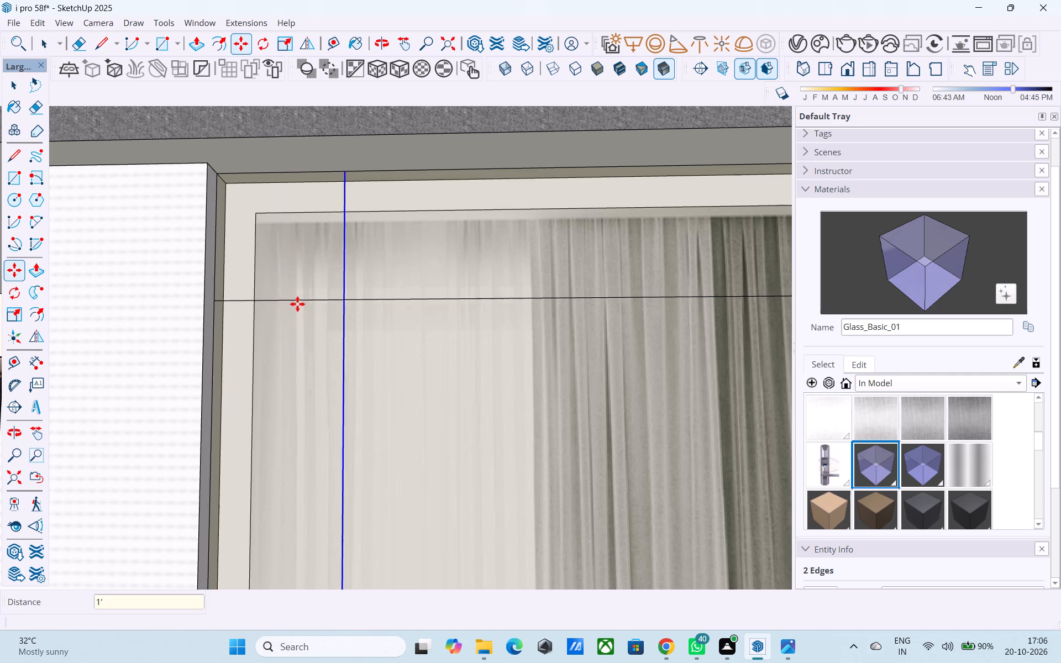
Copy both segments of the glass pane's right side edge 1' inward.
scroll(197, 259, down, 10)
middle_drag(264, 328, 565, 456)
middle_drag(486, 390, 466, 377)
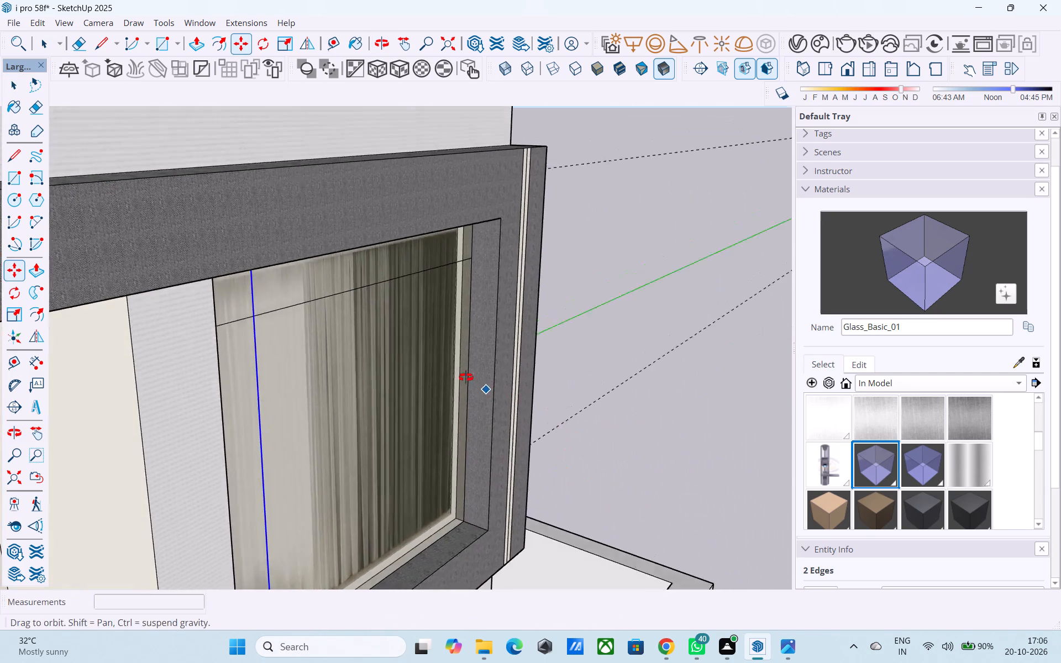
middle_drag(466, 377, 460, 371)
scroll(460, 371, up, 5)
key(space)
click(476, 373)
middle_drag(472, 363, 474, 383)
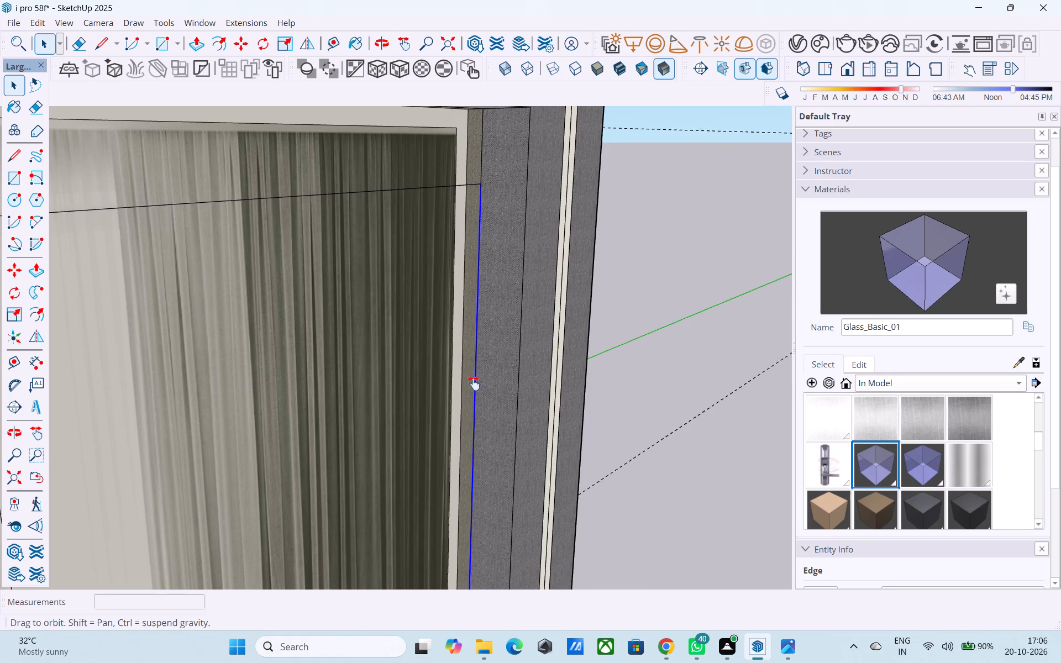
middle_drag(474, 383, 492, 432)
shift+click(505, 240)
key(m)
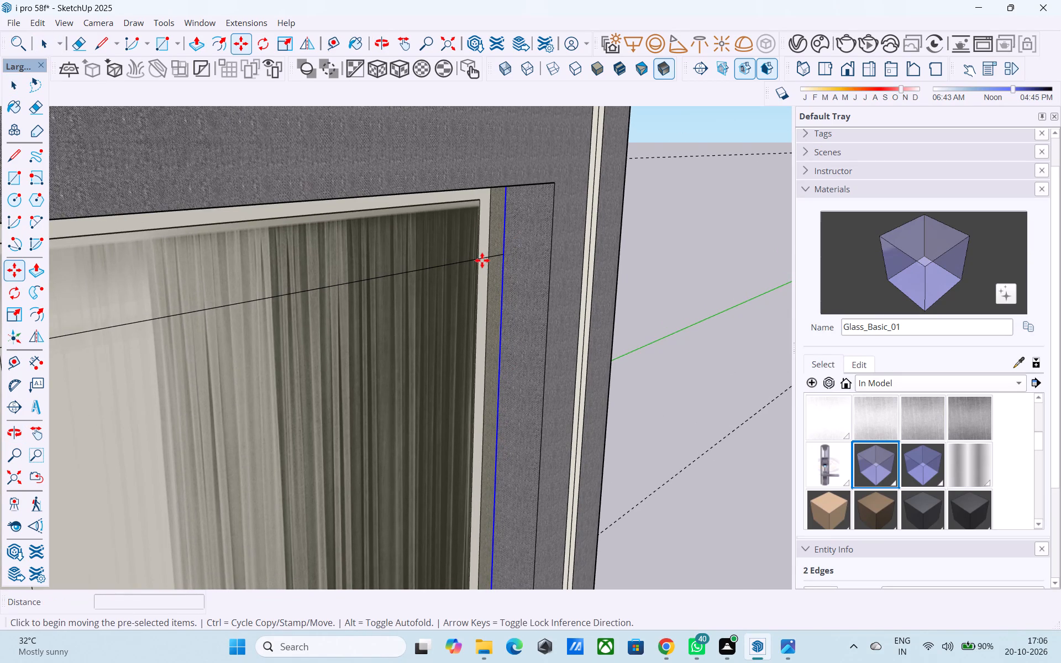
click(501, 256)
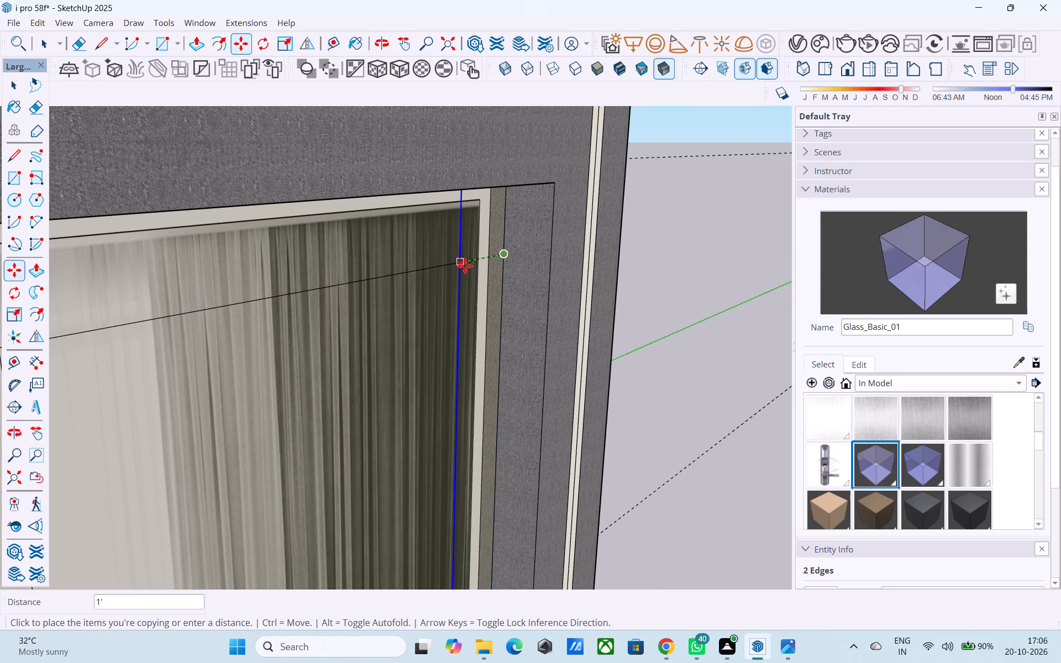
click(465, 266)
Copy all segments of the bottom edge of the upper-floor window's glass pane 1' upward.
scroll(464, 266, down, 11)
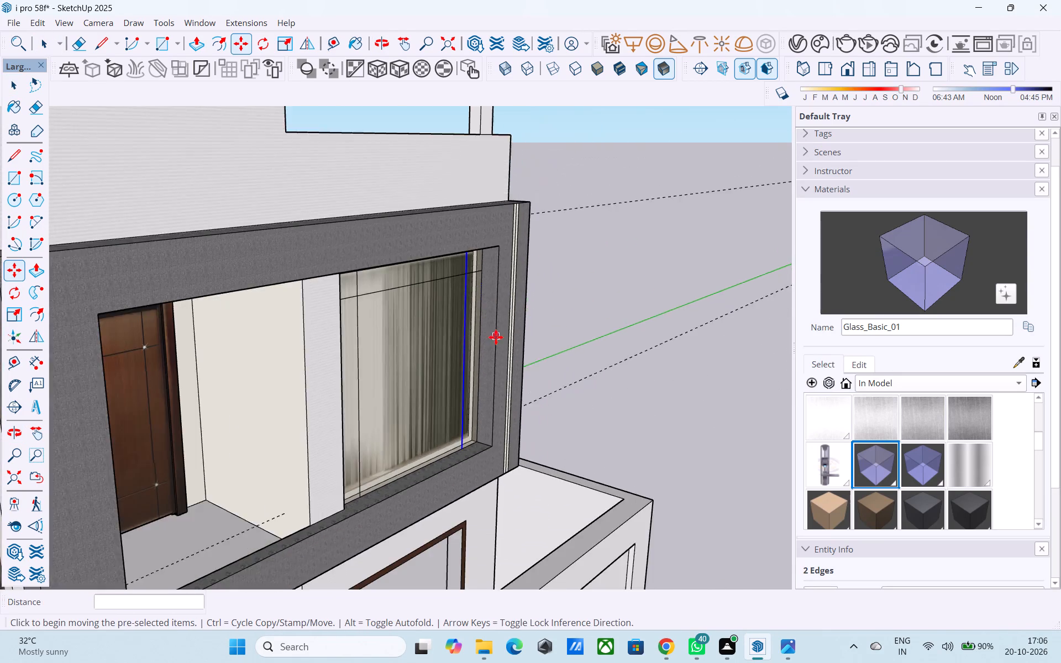
middle_drag(496, 337, 453, 336)
scroll(397, 441, up, 15)
key(space)
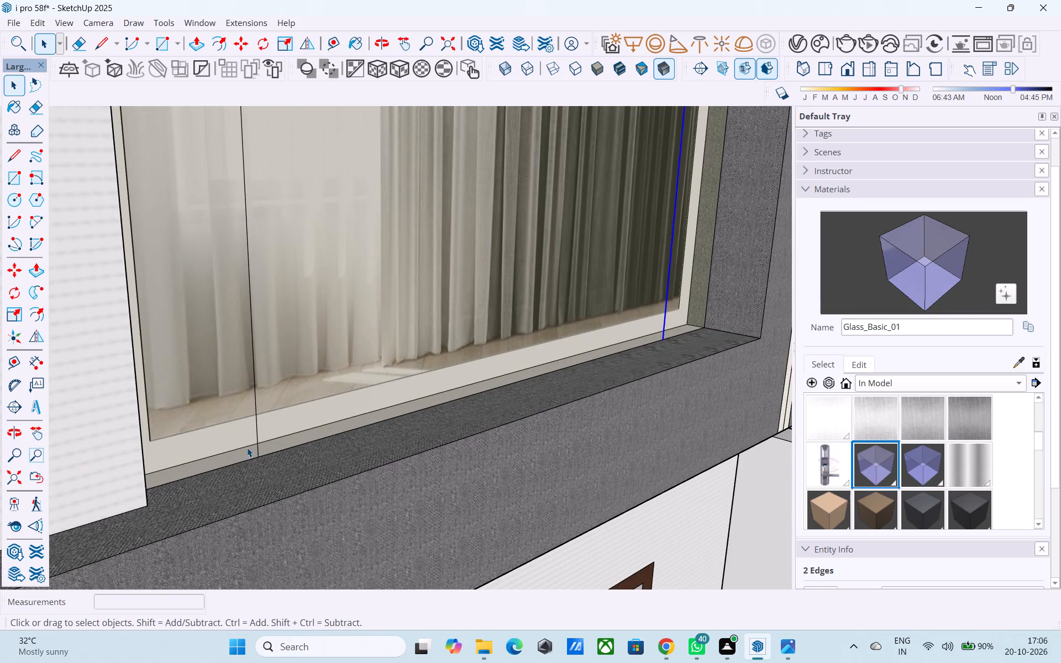
click(253, 457)
middle_drag(246, 461, 185, 466)
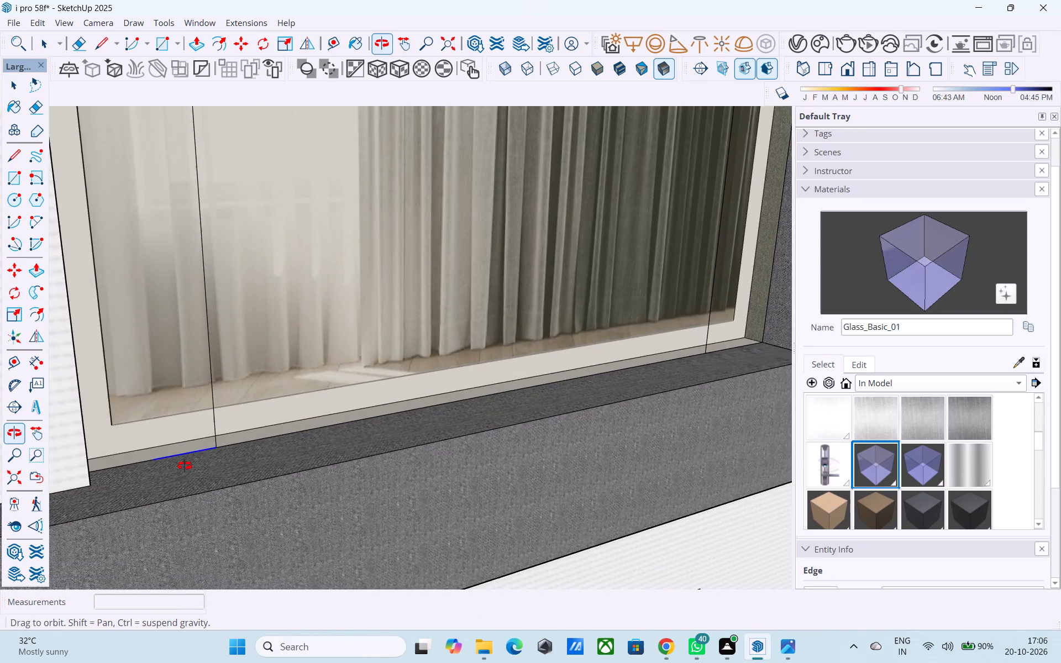
middle_drag(185, 466, 222, 500)
shift+scroll(202, 495, up, 4)
shift+click(184, 469)
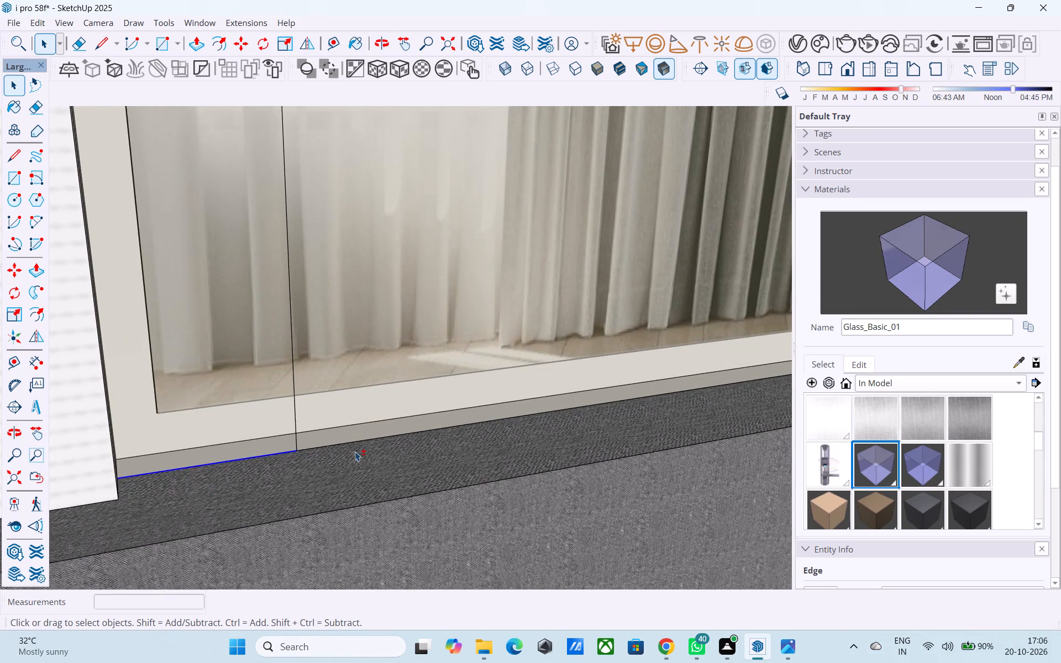
shift+click(351, 440)
shift+scroll(348, 441, down, 5)
shift+middle_drag(340, 449, 247, 514)
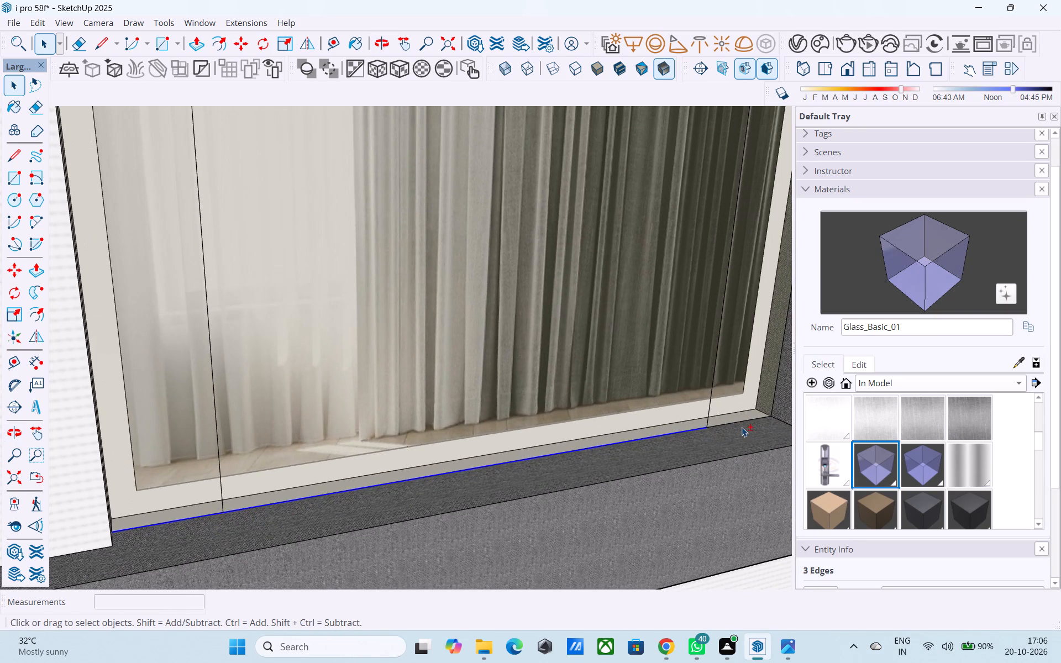
shift+click(739, 424)
shift+click(741, 429)
shift+click(737, 423)
key(m)
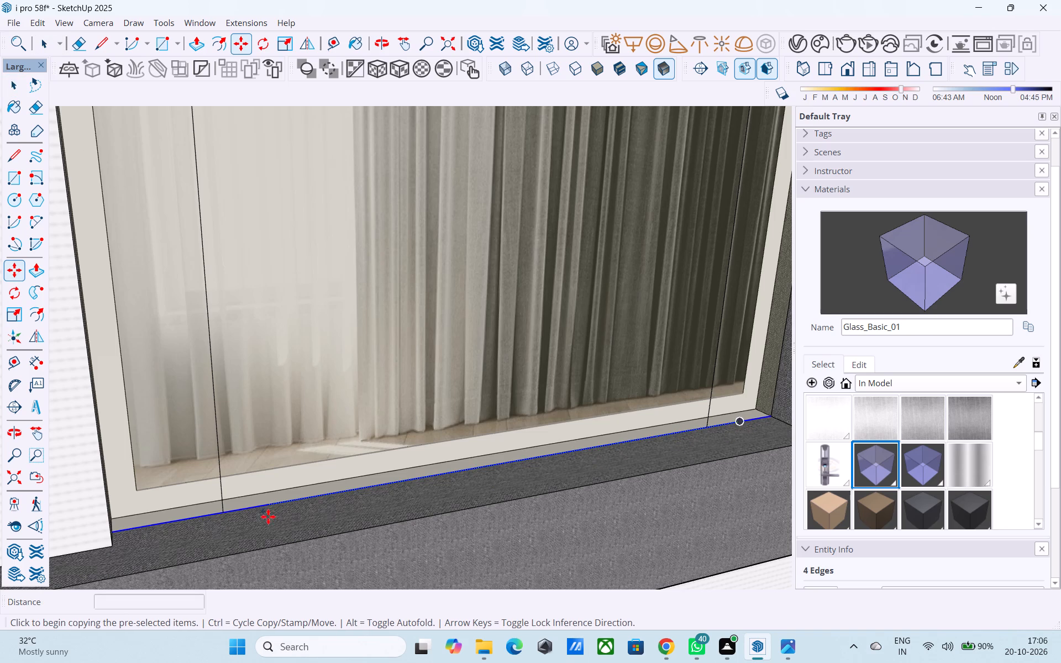
click(225, 511)
text(1')
key(Return)
key(space)
scroll(226, 477, down, 12)
middle_drag(285, 529, 277, 520)
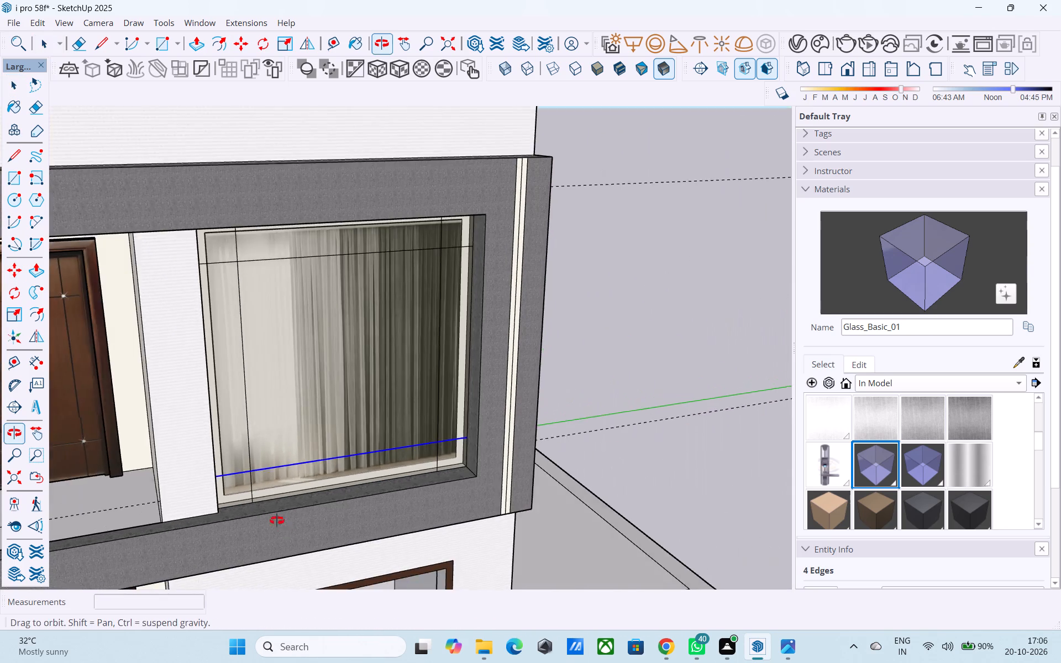
middle_drag(277, 520, 253, 490)
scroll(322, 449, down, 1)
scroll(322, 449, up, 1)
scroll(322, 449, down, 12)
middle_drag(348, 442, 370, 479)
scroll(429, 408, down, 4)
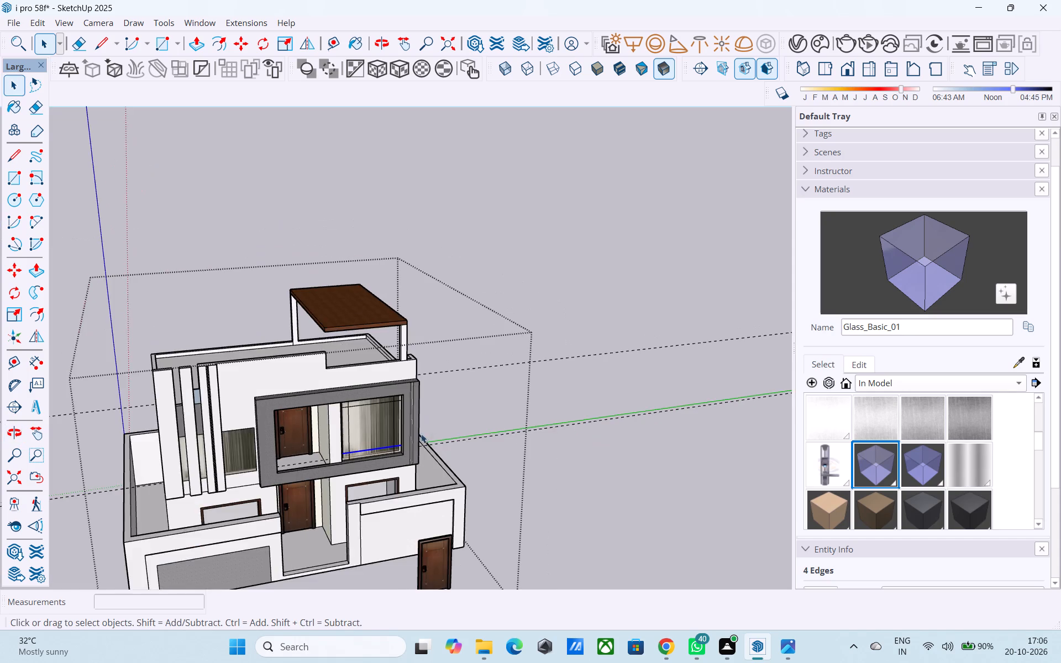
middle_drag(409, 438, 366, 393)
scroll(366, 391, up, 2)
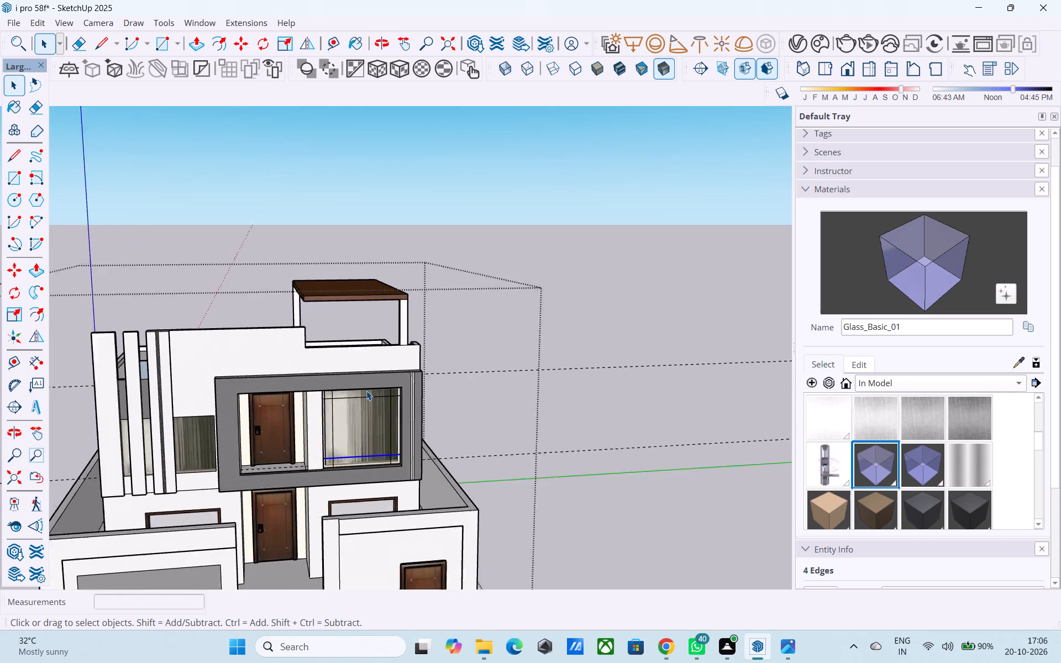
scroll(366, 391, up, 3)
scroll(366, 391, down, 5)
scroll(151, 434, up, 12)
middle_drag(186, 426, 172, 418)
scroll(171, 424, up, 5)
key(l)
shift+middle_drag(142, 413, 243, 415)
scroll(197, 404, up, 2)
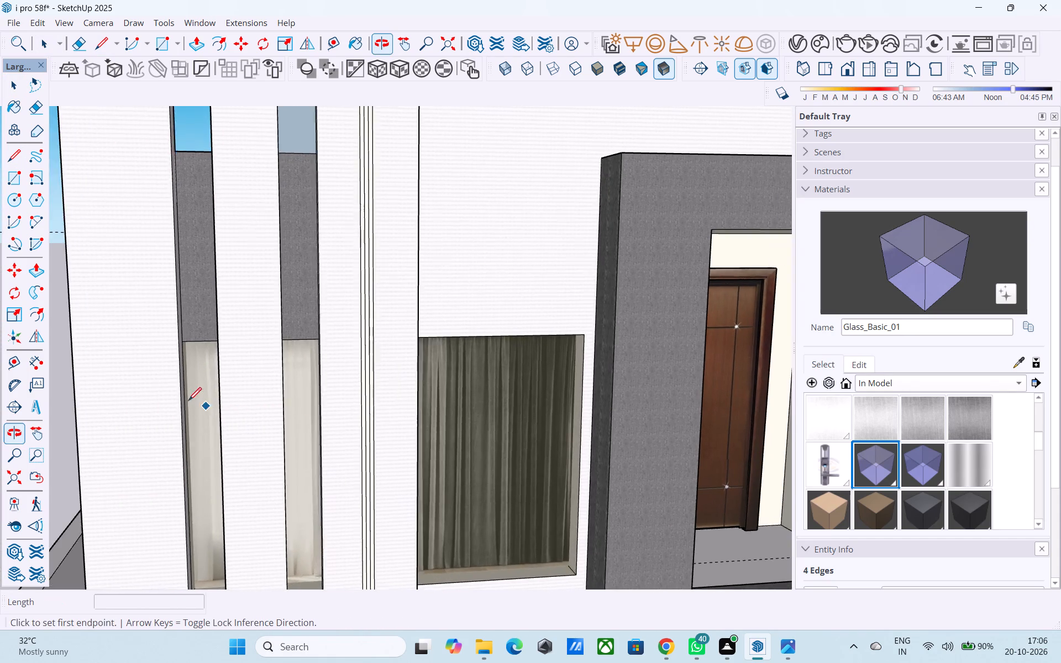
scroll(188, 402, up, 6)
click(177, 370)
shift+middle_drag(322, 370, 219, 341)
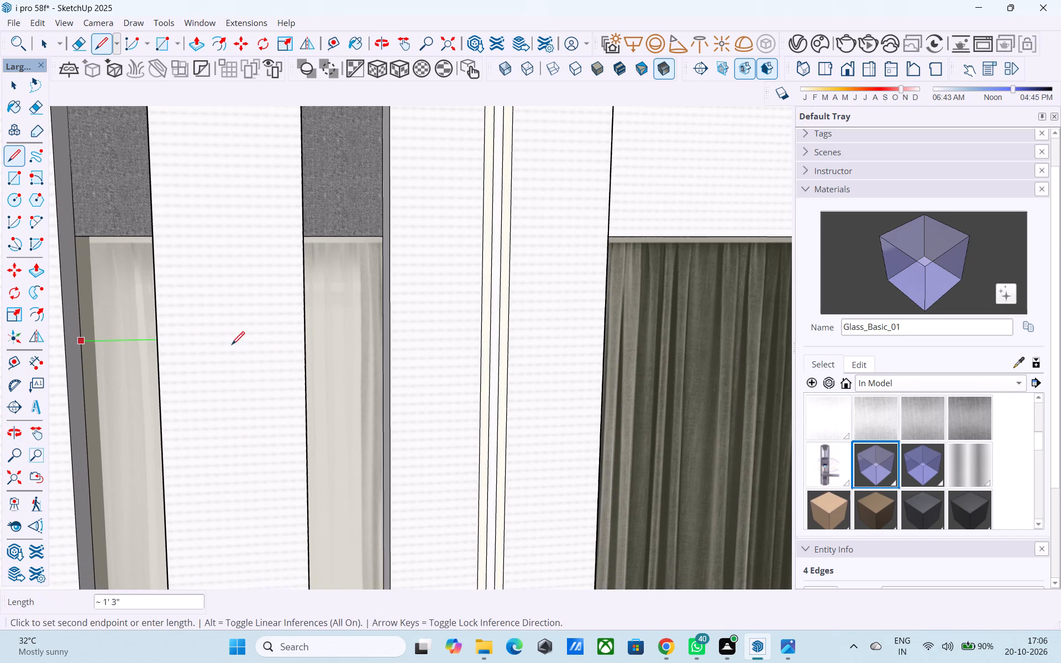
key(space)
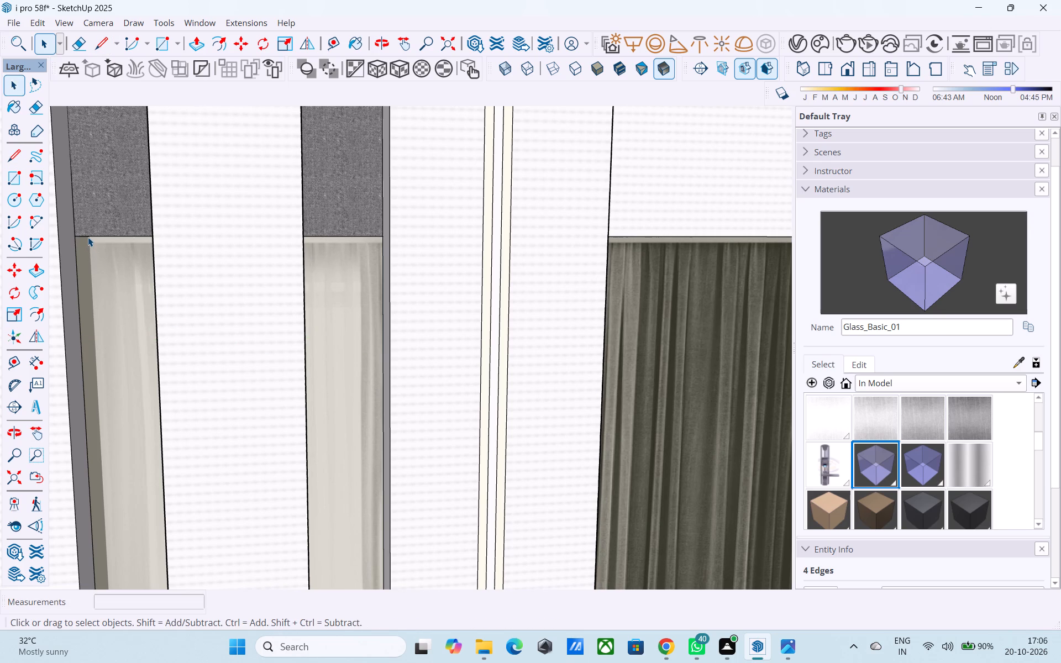
Copy the top edge of the curtained window behind the facade's vertical fins 1' downward.
click(88, 238)
key(m)
click(71, 235)
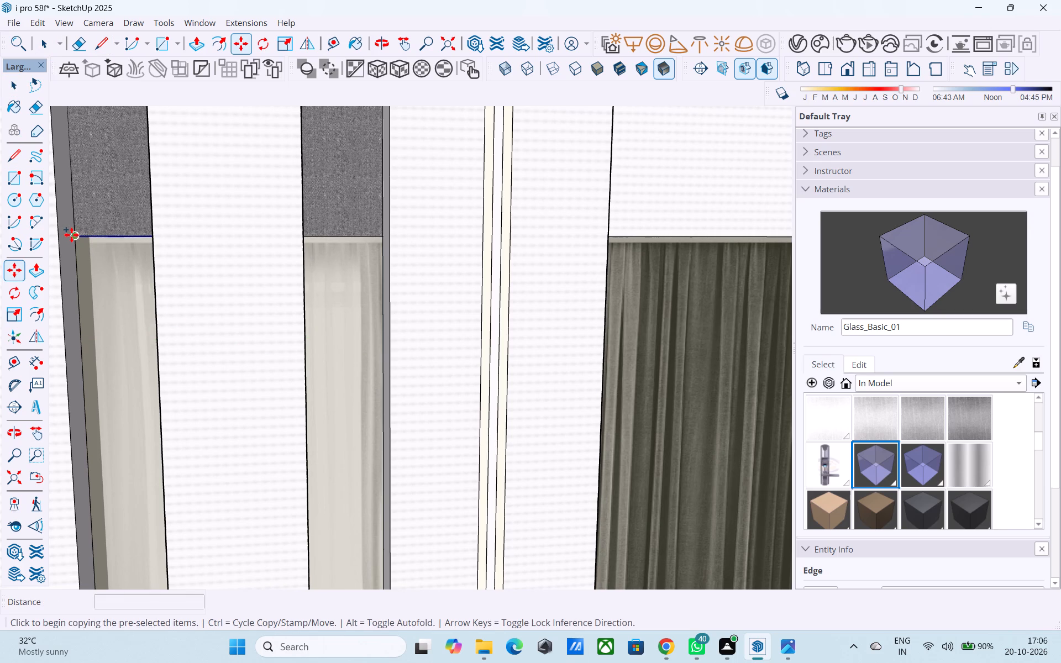
click(80, 346)
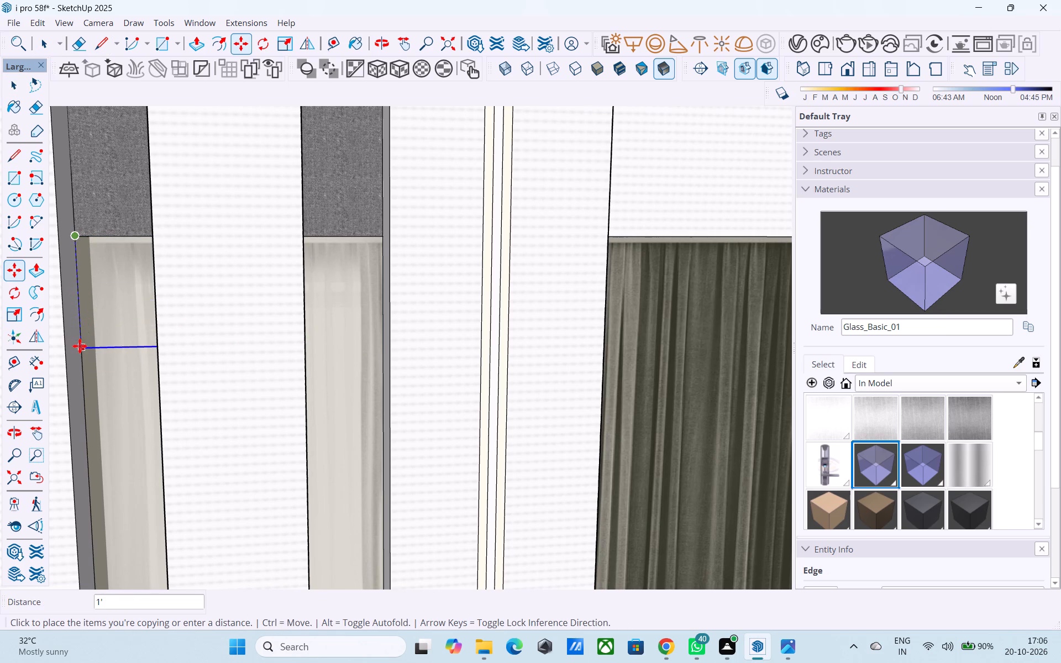
middle_drag(186, 339, 241, 339)
Draw a 2' 9" horizontal line from the copied upper edge behind the middle fin to the far side of the second opening.
key(l)
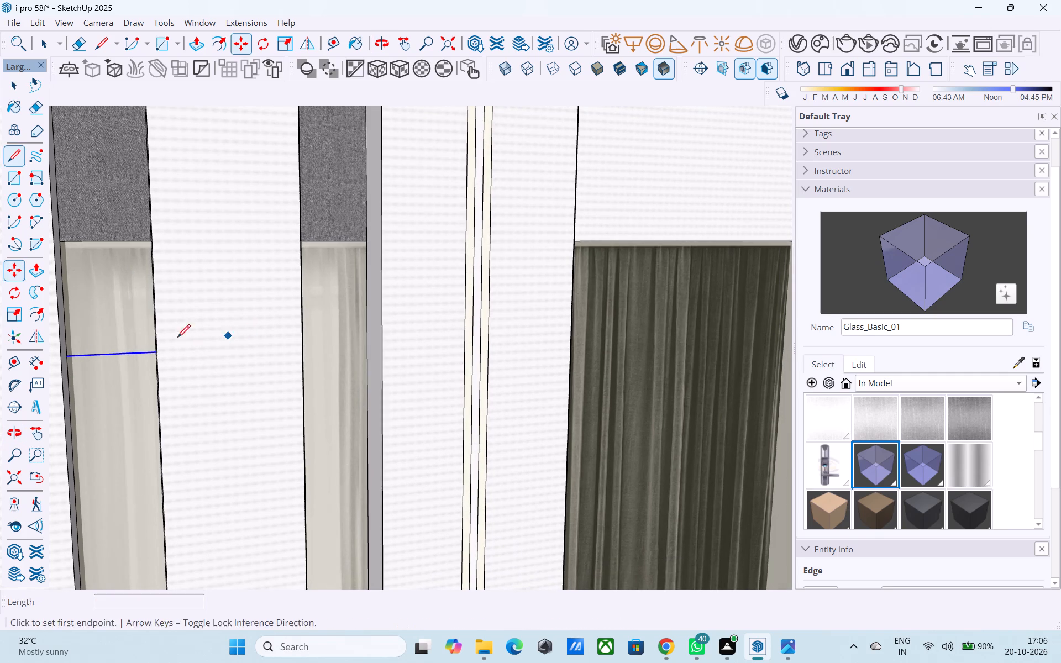
middle_drag(73, 343, 38, 322)
scroll(65, 343, up, 3)
click(70, 351)
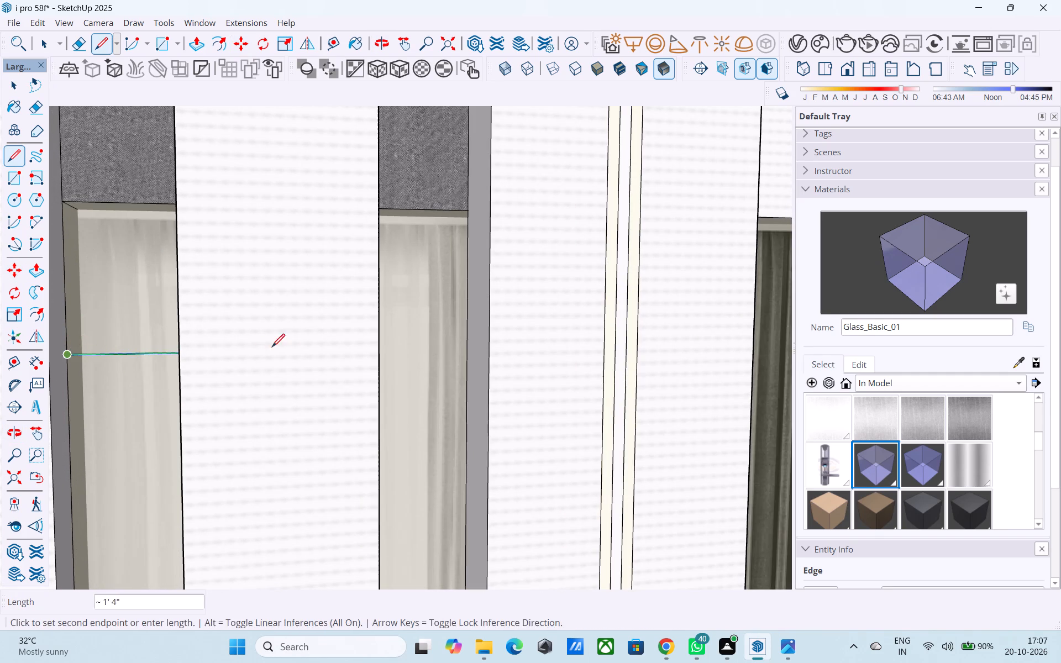
middle_drag(285, 351, 329, 356)
click(452, 345)
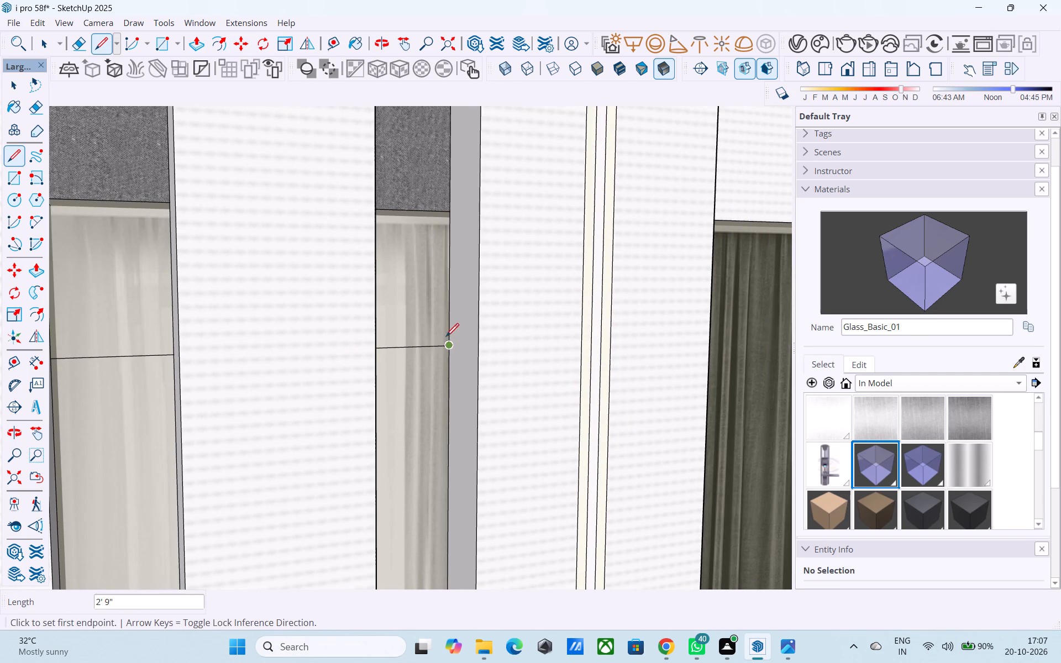
Copy the bottom edge of the window behind the vertical fins 1' upward.
scroll(445, 336, down, 5)
middle_drag(444, 340, 319, 301)
scroll(353, 354, down, 4)
shift+middle_drag(346, 376, 358, 279)
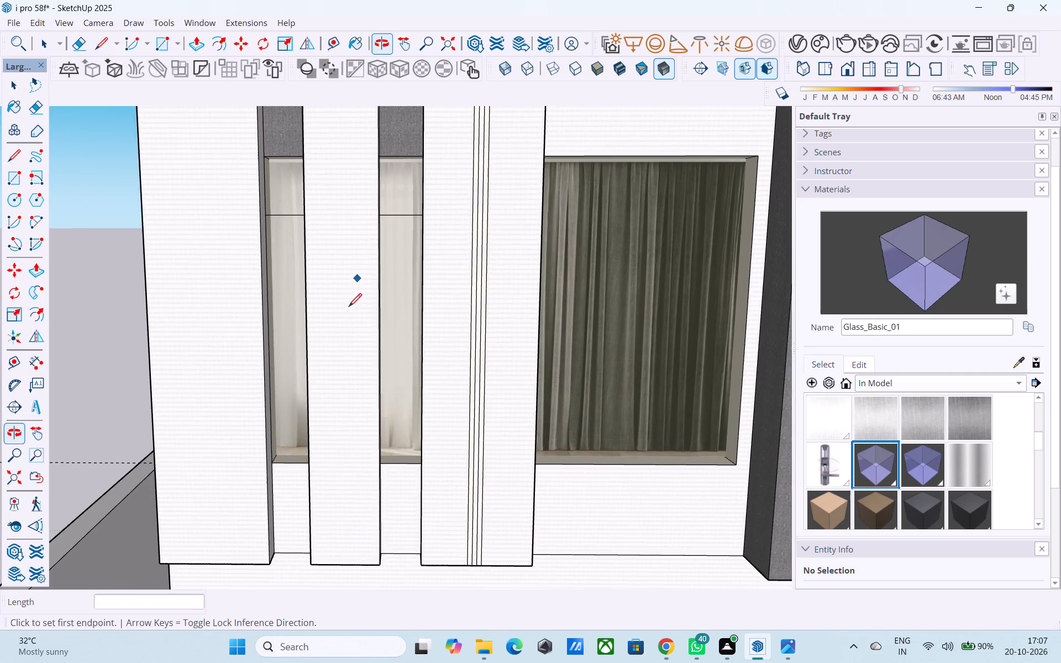
scroll(302, 443, up, 8)
key(space)
click(284, 456)
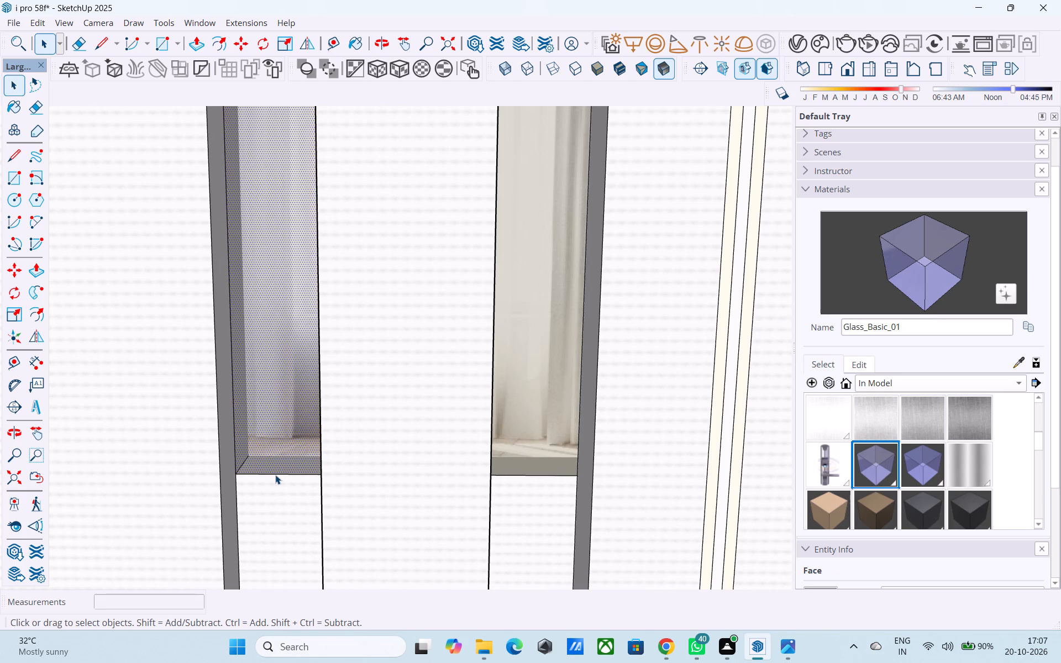
click(275, 475)
scroll(274, 476, down, 5)
middle_drag(273, 476, 243, 501)
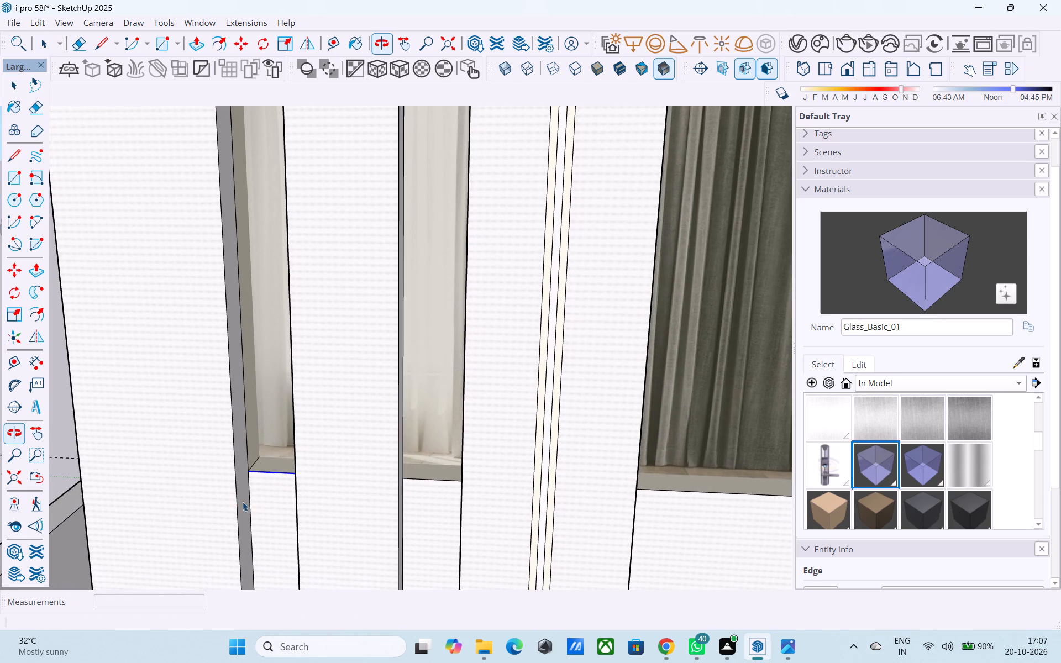
key(m)
click(251, 471)
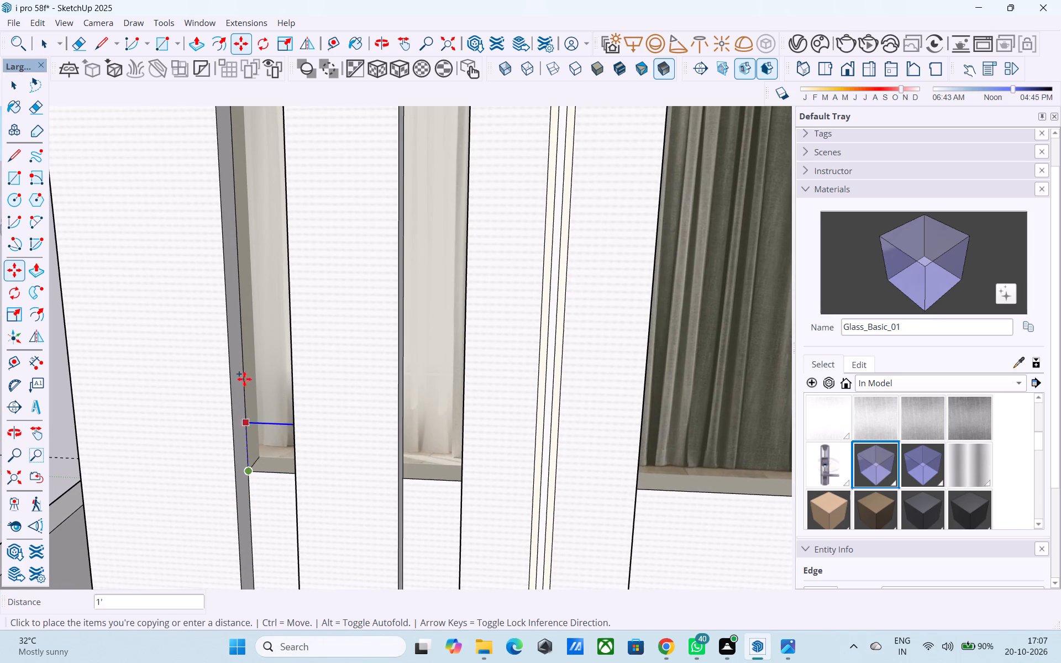
text(1')
key(Return)
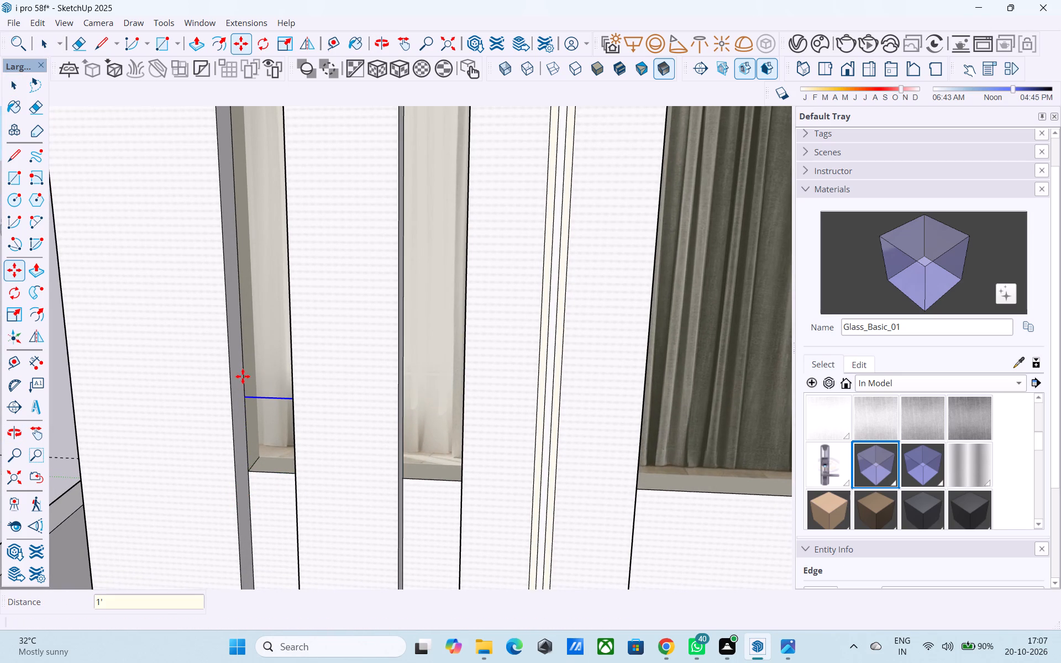
Draw a horizontal line from the copied lower edge behind the middle fin to the far side of the second opening.
key(l)
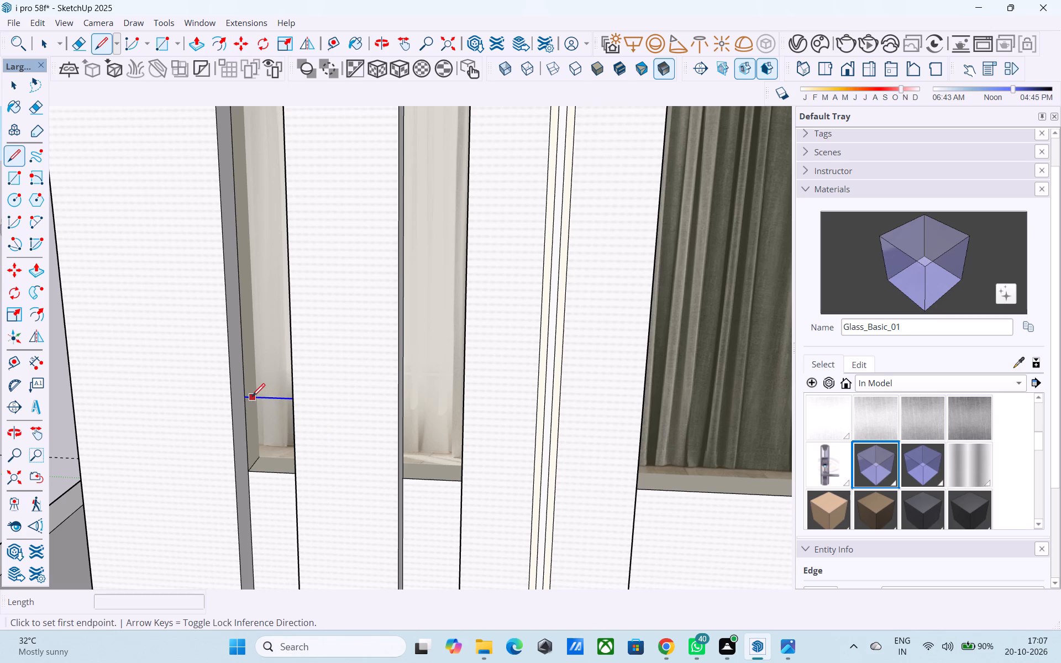
click(249, 398)
middle_drag(343, 432, 376, 407)
scroll(365, 404, up, 4)
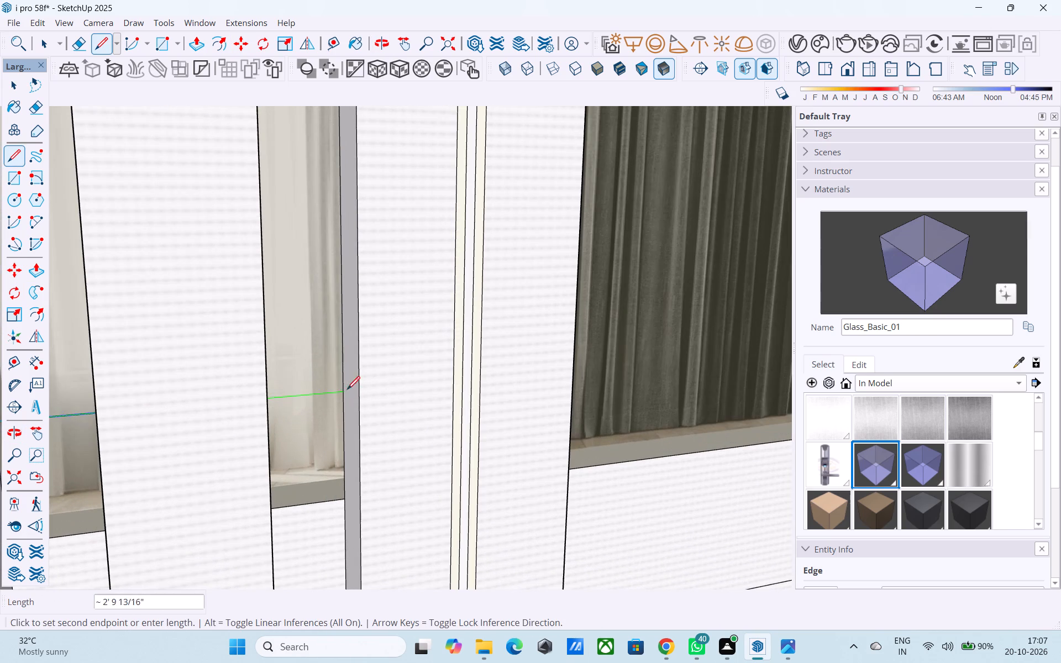
click(345, 389)
scroll(347, 393, down, 3)
middle_drag(348, 396, 324, 419)
scroll(325, 414, down, 10)
key(space)
middle_drag(332, 427, 323, 475)
Save the model, purging its unused items.
key(ctrl+s)
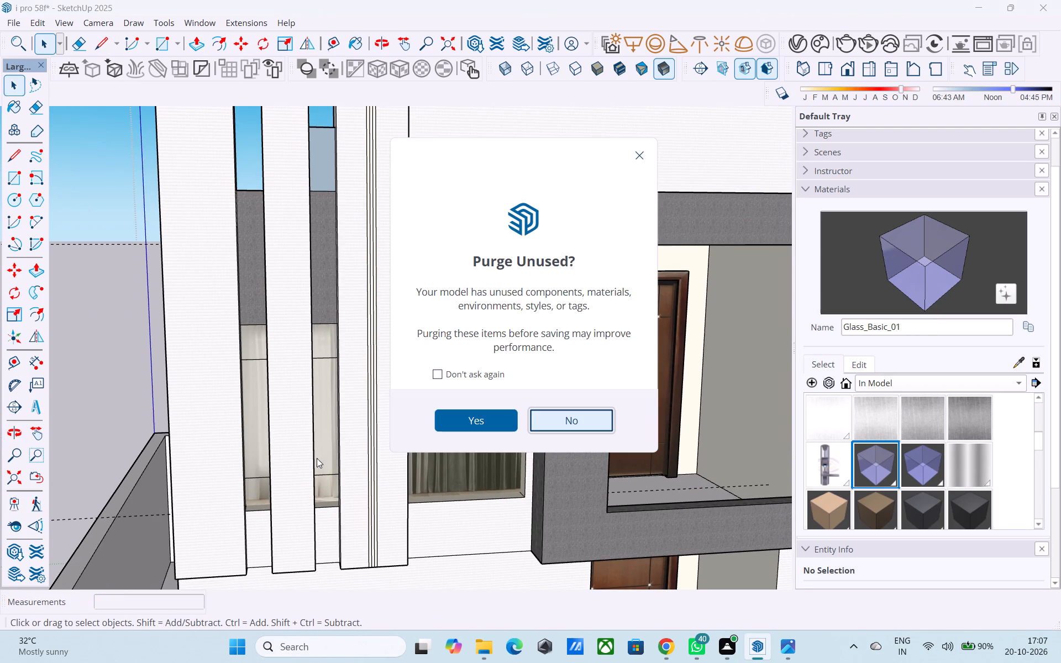
click(487, 422)
Examine the whole house's front facade from several angles.
scroll(371, 429, down, 17)
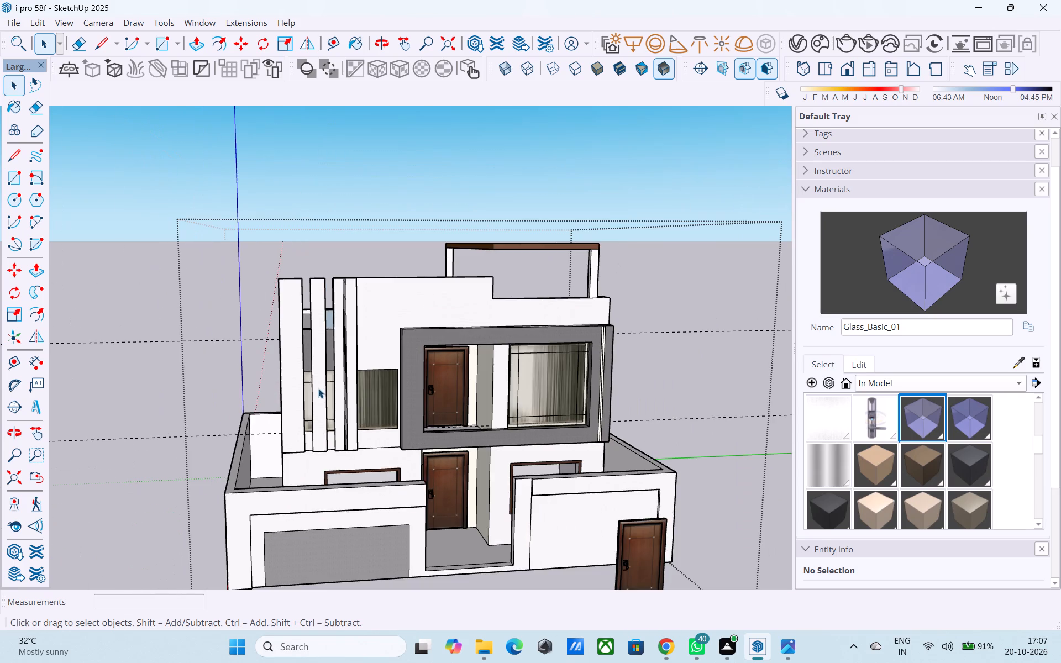
scroll(335, 392, down, 4)
middle_drag(437, 443, 411, 408)
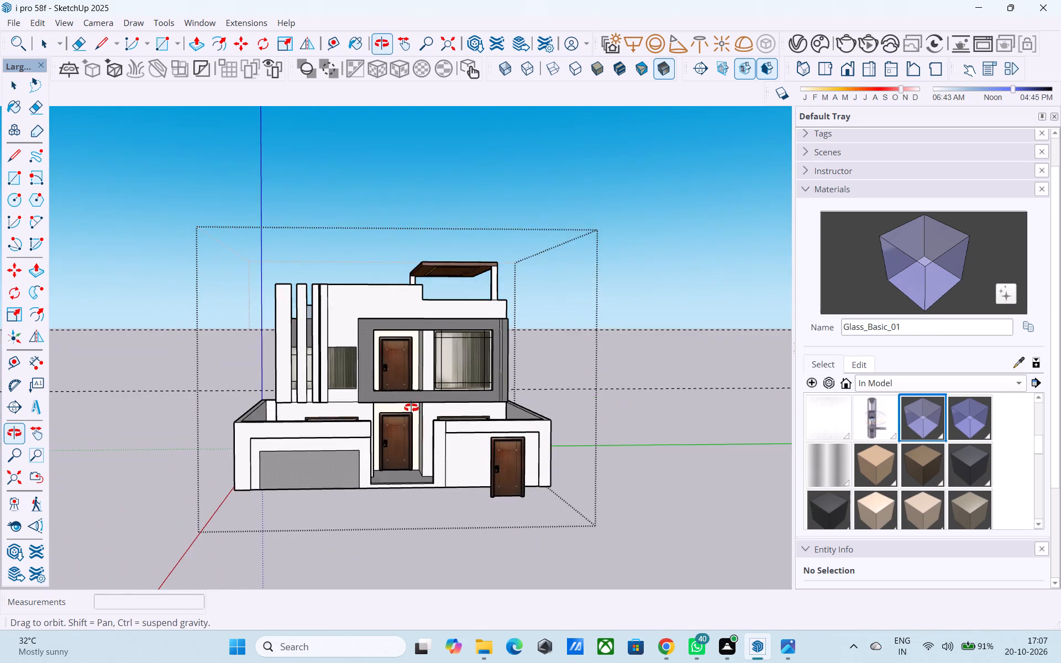
middle_drag(411, 408, 412, 409)
middle_drag(398, 419, 419, 450)
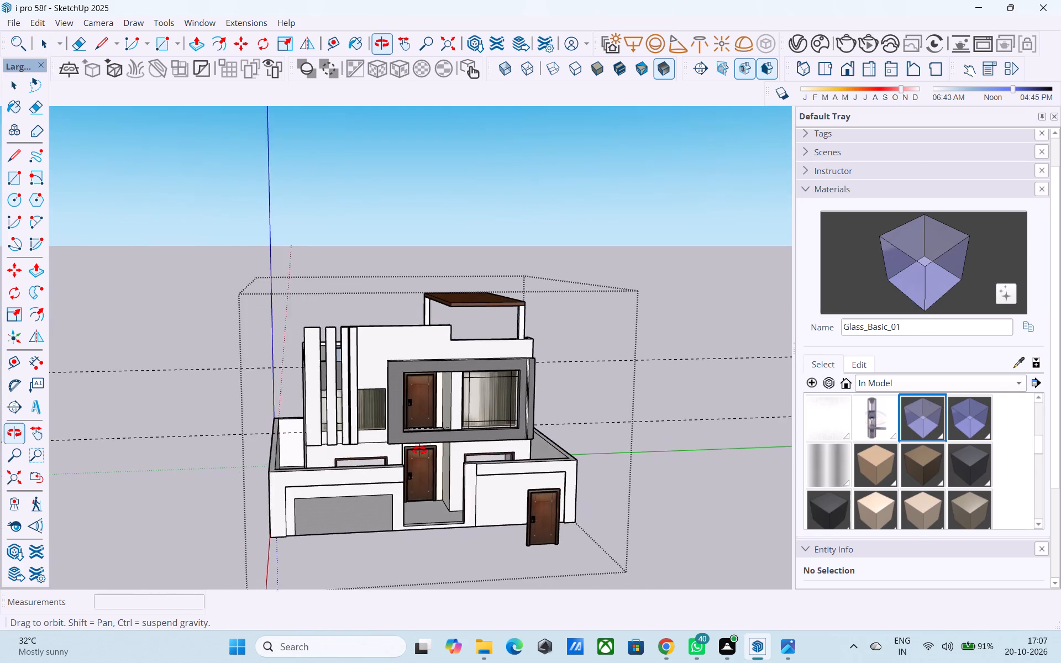
middle_drag(419, 450, 307, 401)
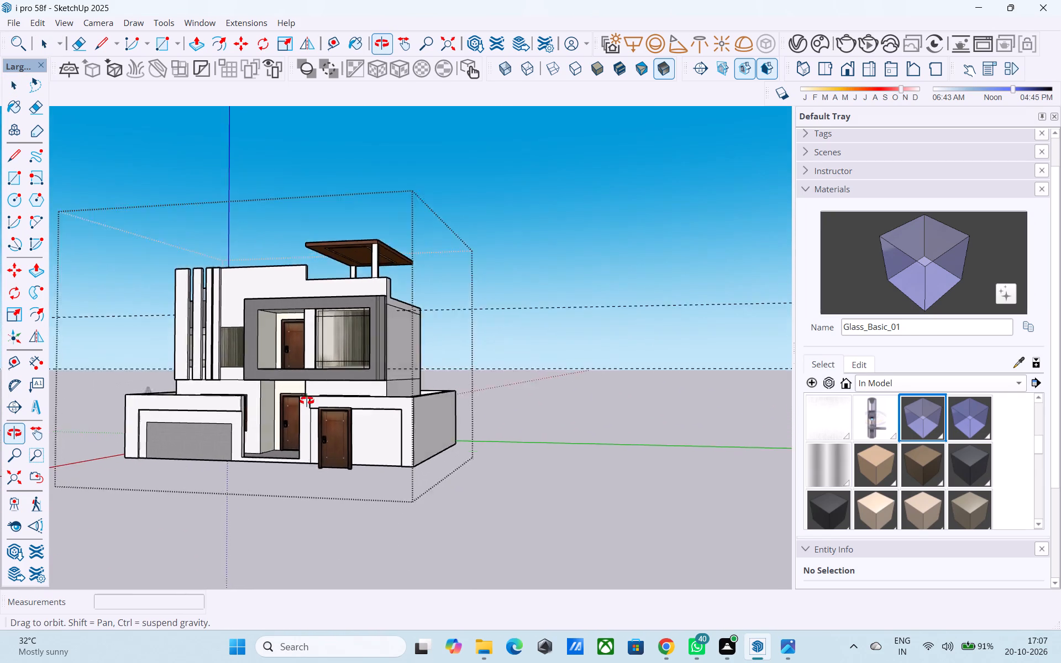
middle_drag(307, 401, 376, 394)
scroll(455, 394, down, 1)
middle_drag(449, 394, 453, 407)
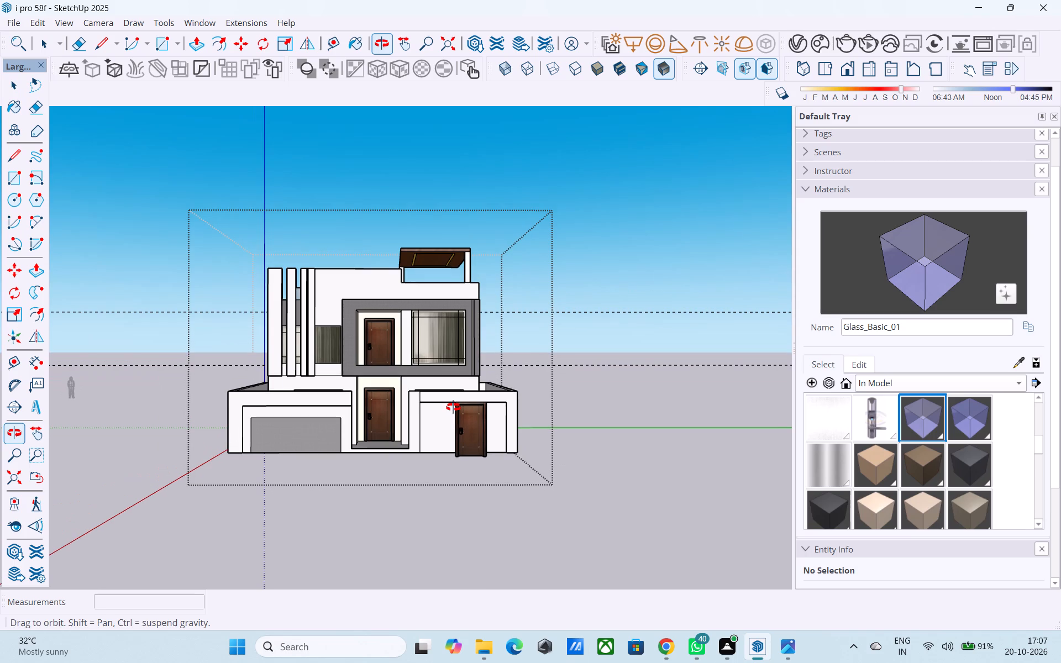
middle_drag(453, 407, 453, 408)
click(632, 398)
middle_drag(423, 344, 462, 397)
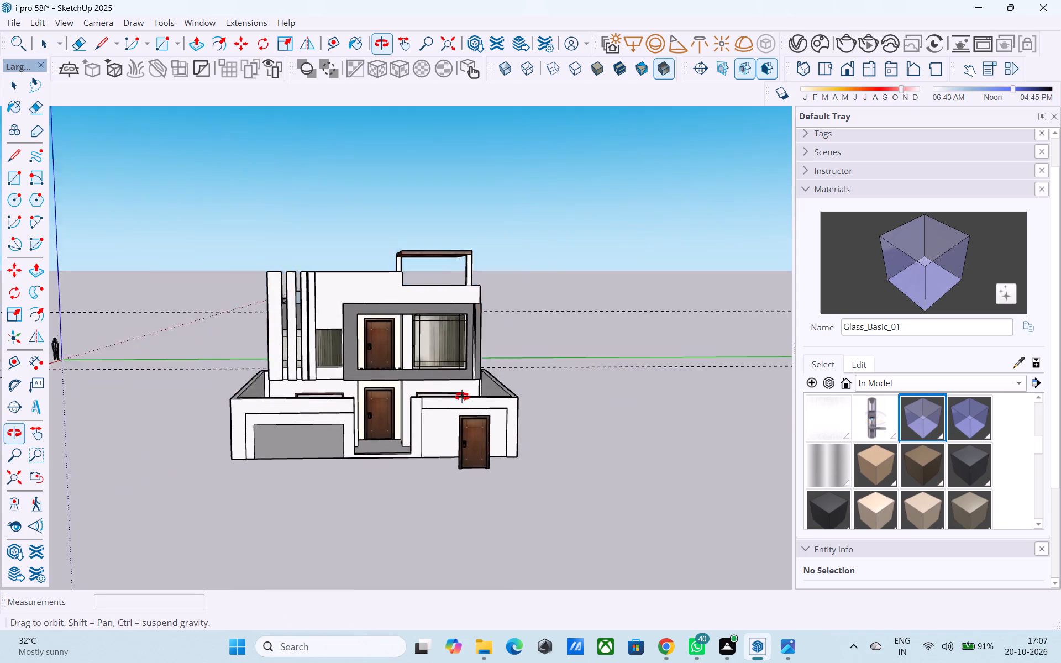
middle_drag(462, 397, 544, 410)
Open the house group and delete the wooden door component standing at the front boundary wall.
scroll(528, 490, up, 2)
drag(528, 490, 522, 480)
click(518, 451)
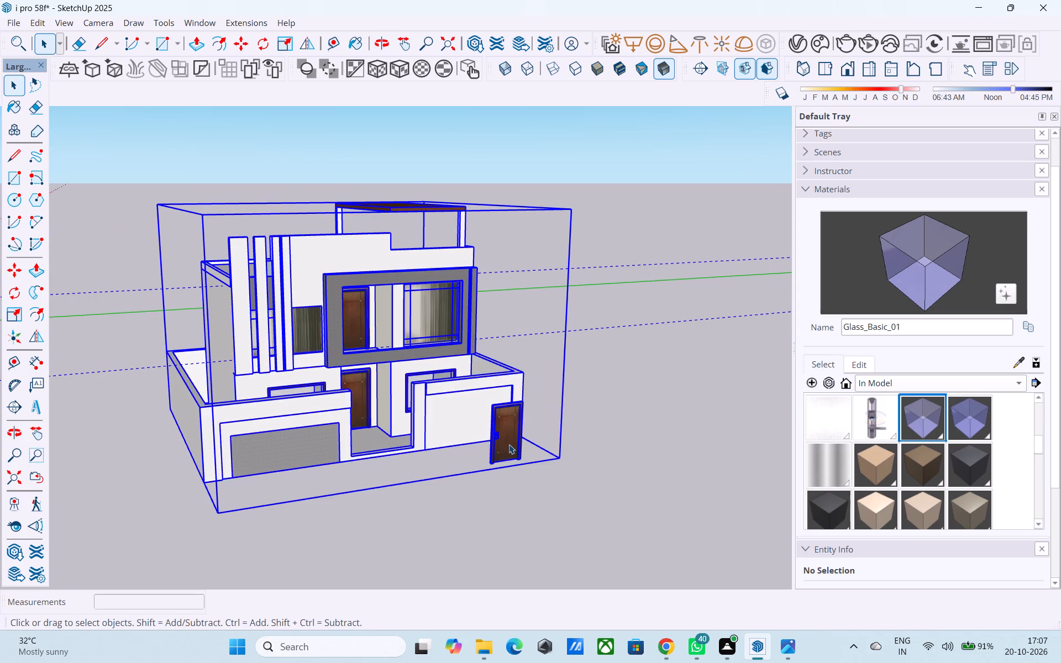
double_click(509, 444)
click(497, 429)
key(Delete)
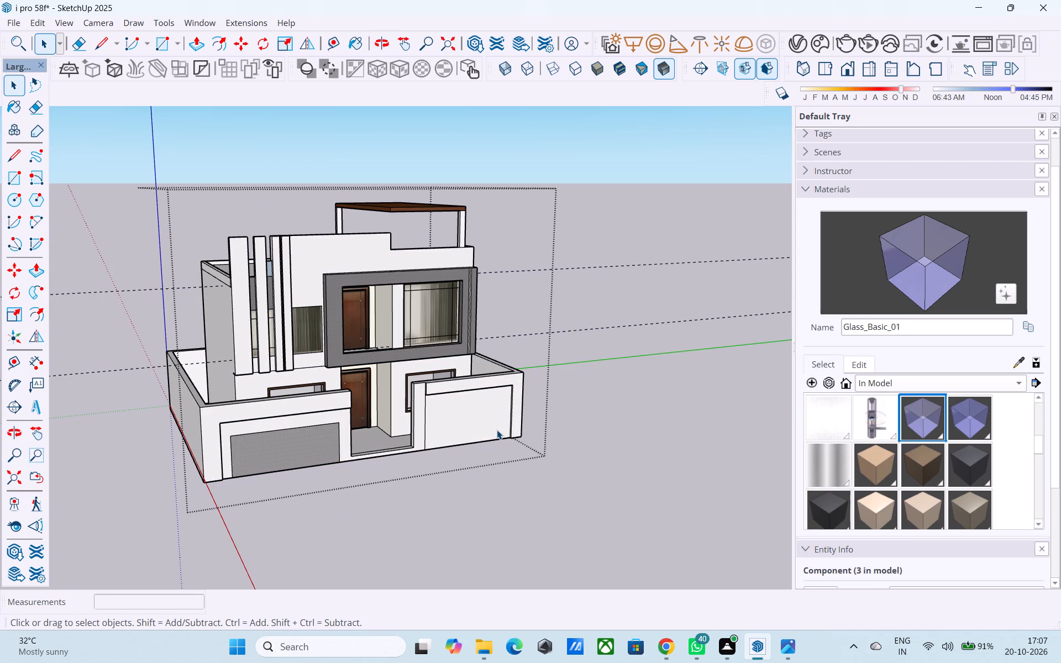
click(617, 383)
middle_drag(583, 380, 532, 367)
scroll(574, 378, up, 1)
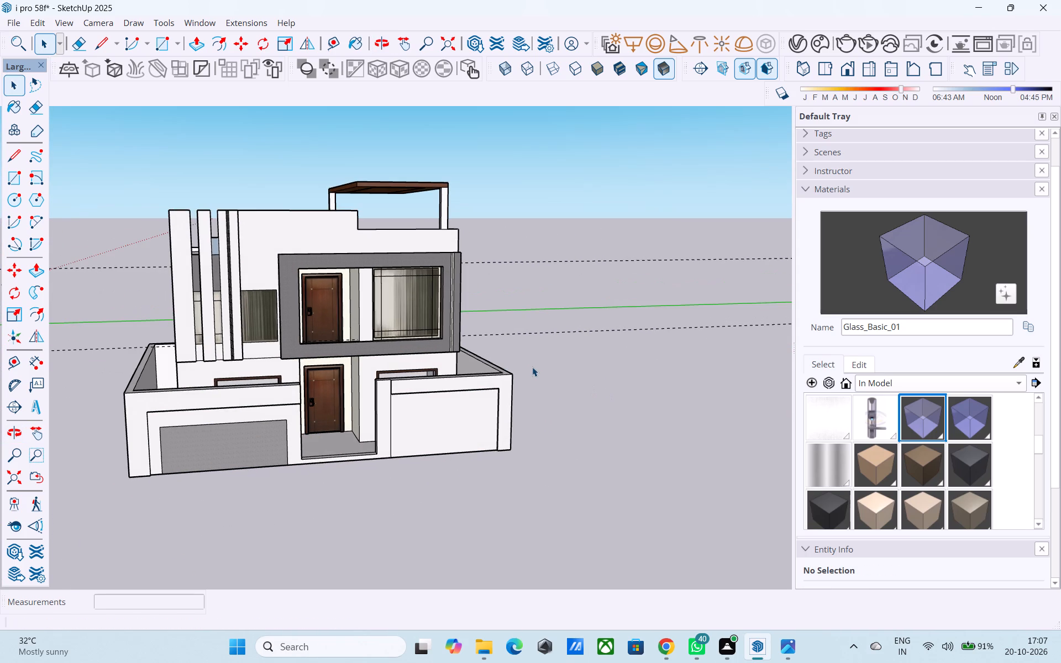
Save the model.
key(ctrl+s)
Examine the house's front facade from above, below and eye level.
middle_drag(422, 344, 428, 396)
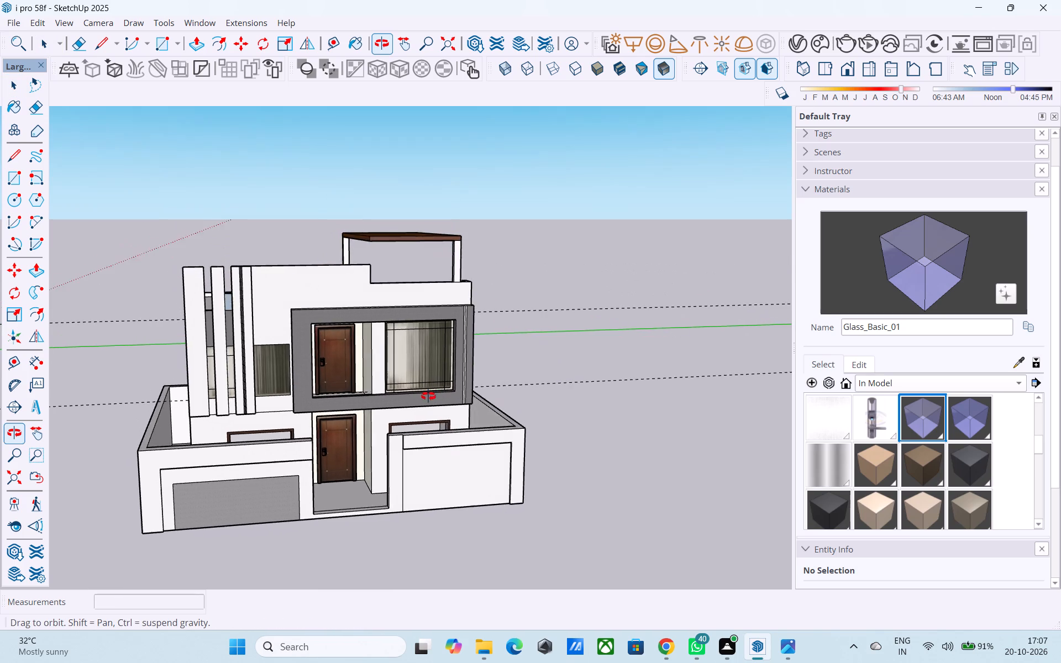
middle_drag(428, 396, 413, 382)
shift+middle_drag(409, 384, 381, 303)
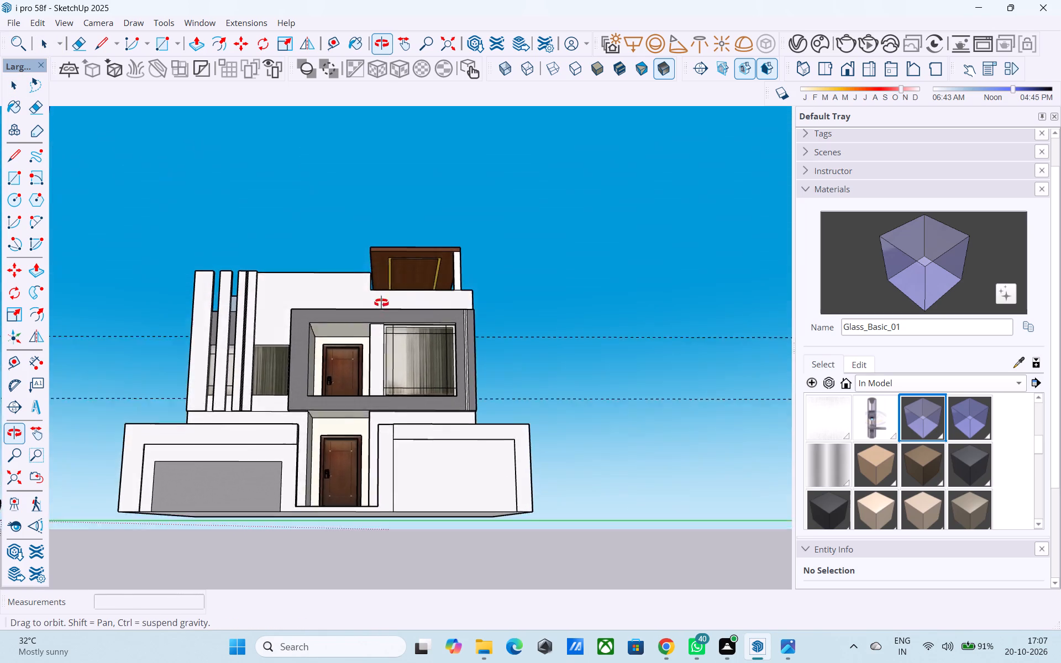
shift+middle_drag(381, 303, 393, 236)
scroll(397, 243, up, 4)
shift+middle_click(398, 245)
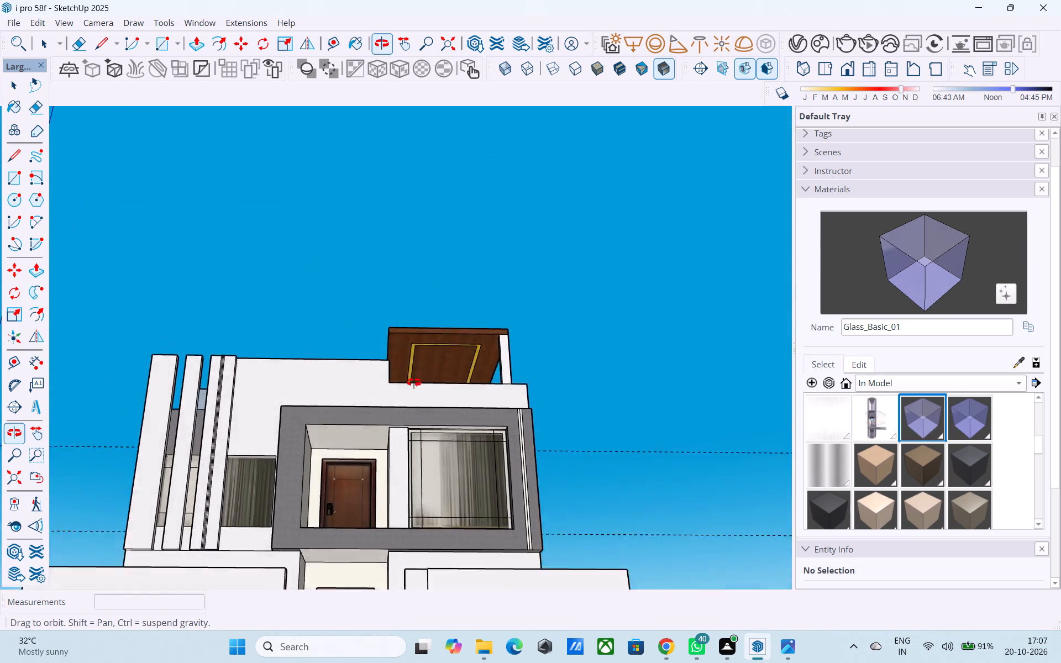
shift+middle_drag(397, 241, 380, 275)
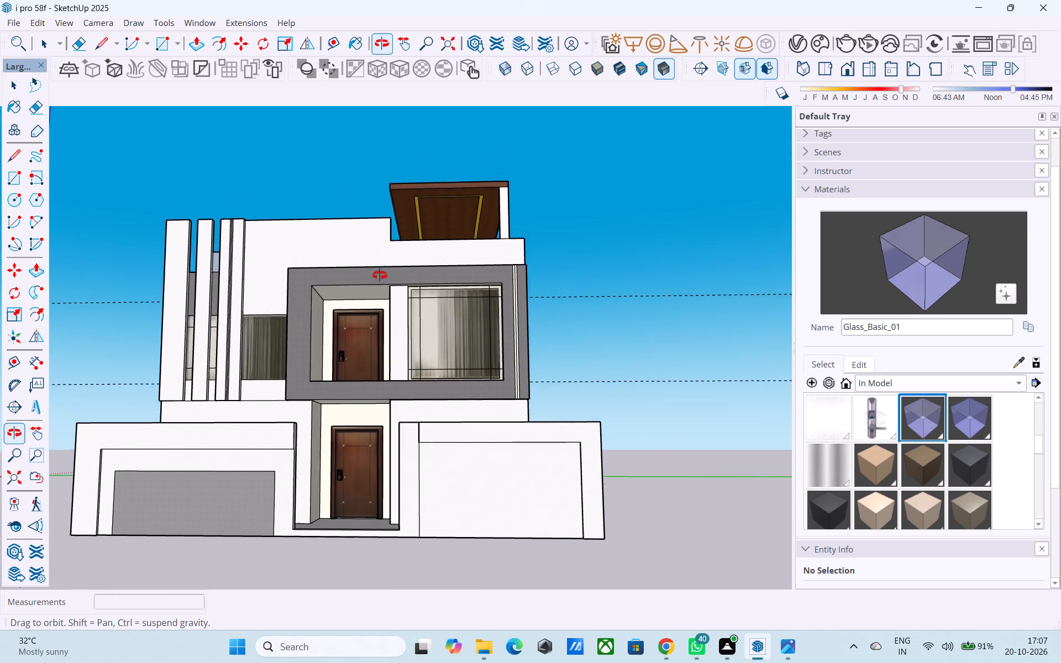
shift+middle_drag(380, 275, 405, 317)
shift+middle_drag(409, 348, 409, 351)
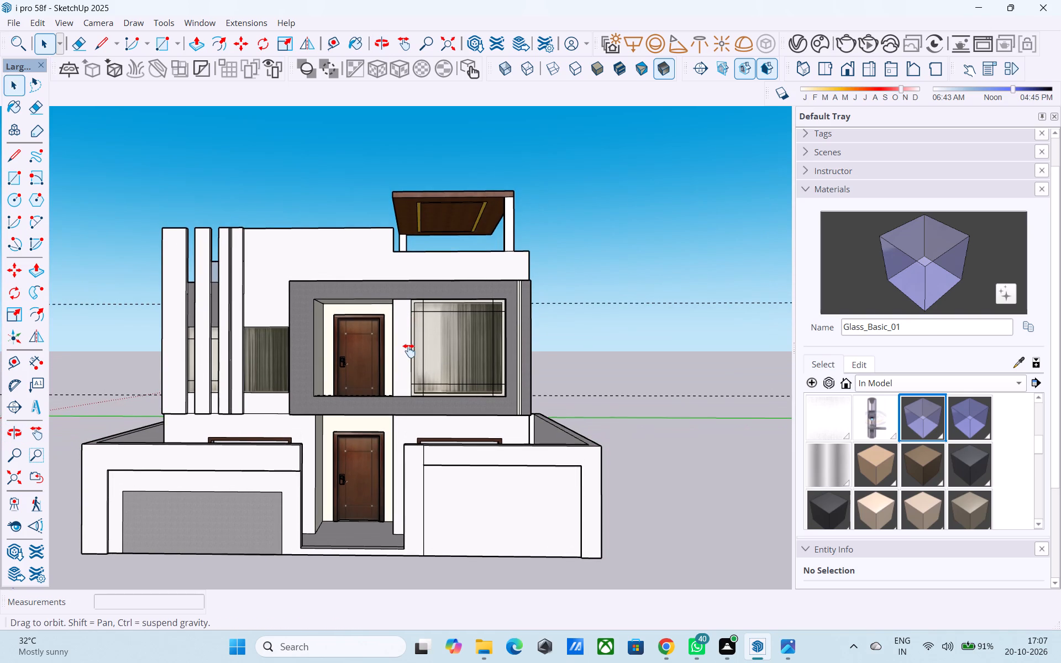
shift+middle_drag(409, 351, 415, 361)
scroll(416, 361, up, 1)
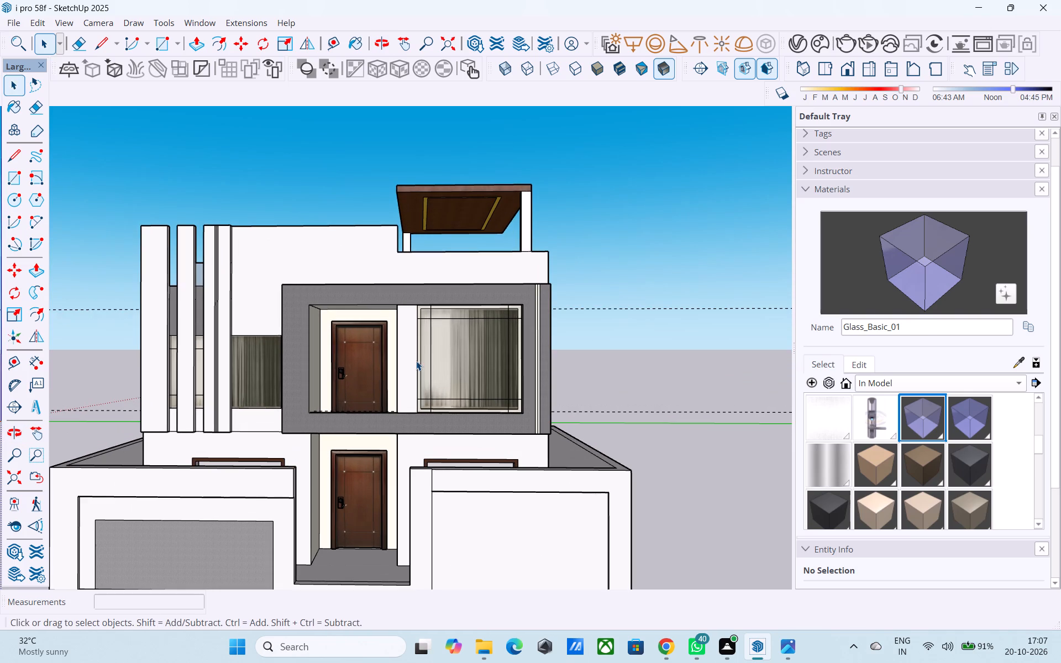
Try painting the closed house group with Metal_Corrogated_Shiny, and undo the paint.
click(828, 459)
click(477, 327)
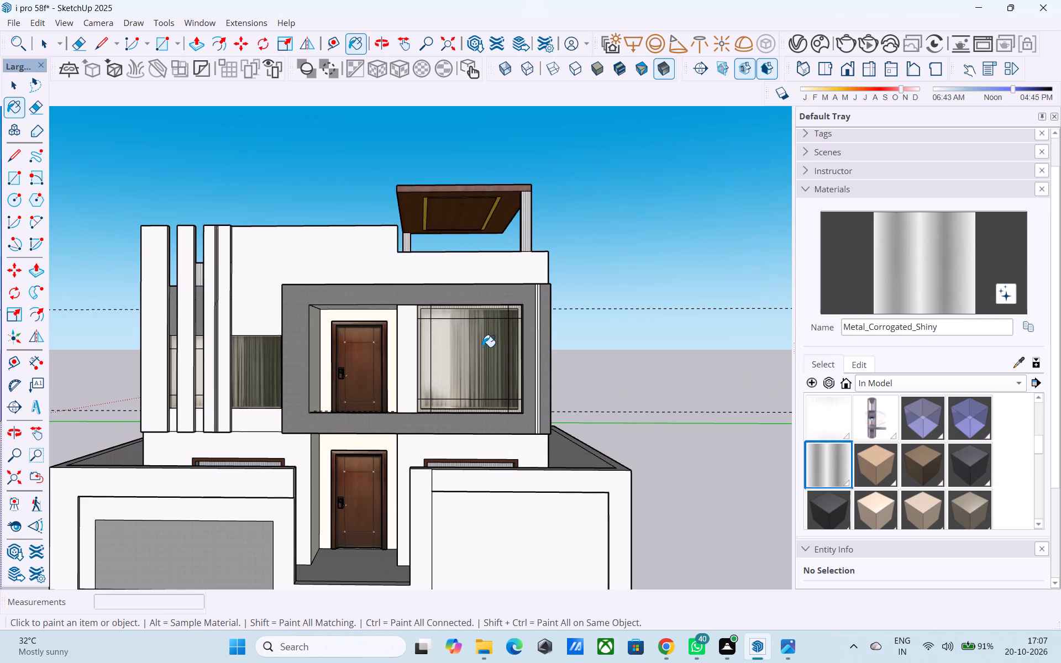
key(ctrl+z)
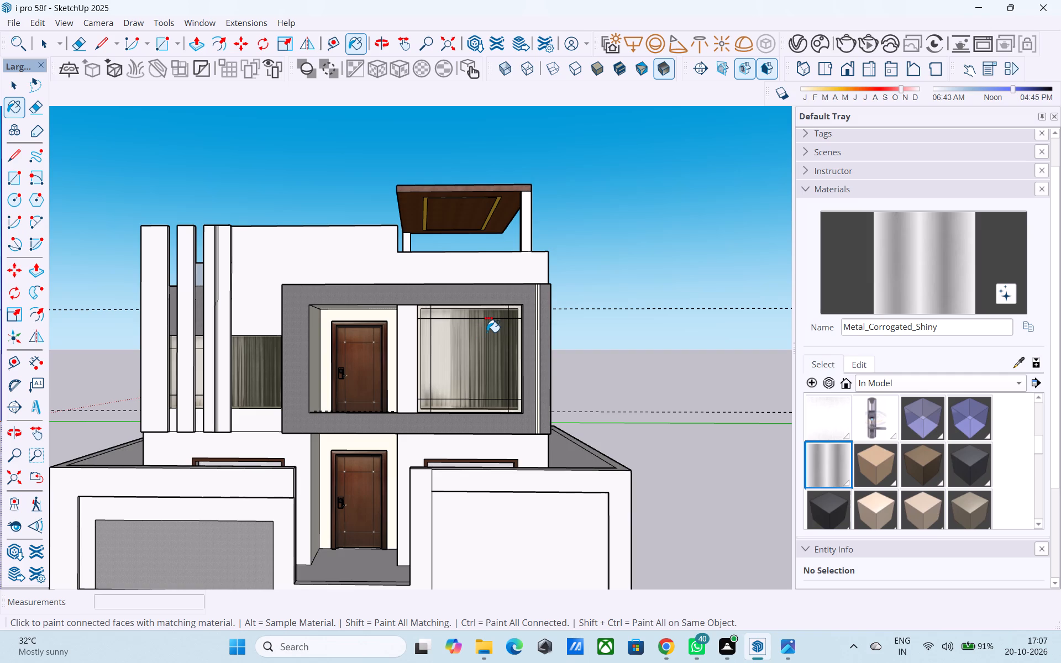
Open the house group for editing.
key(space)
scroll(487, 335, up, 4)
click(484, 339)
click(484, 339)
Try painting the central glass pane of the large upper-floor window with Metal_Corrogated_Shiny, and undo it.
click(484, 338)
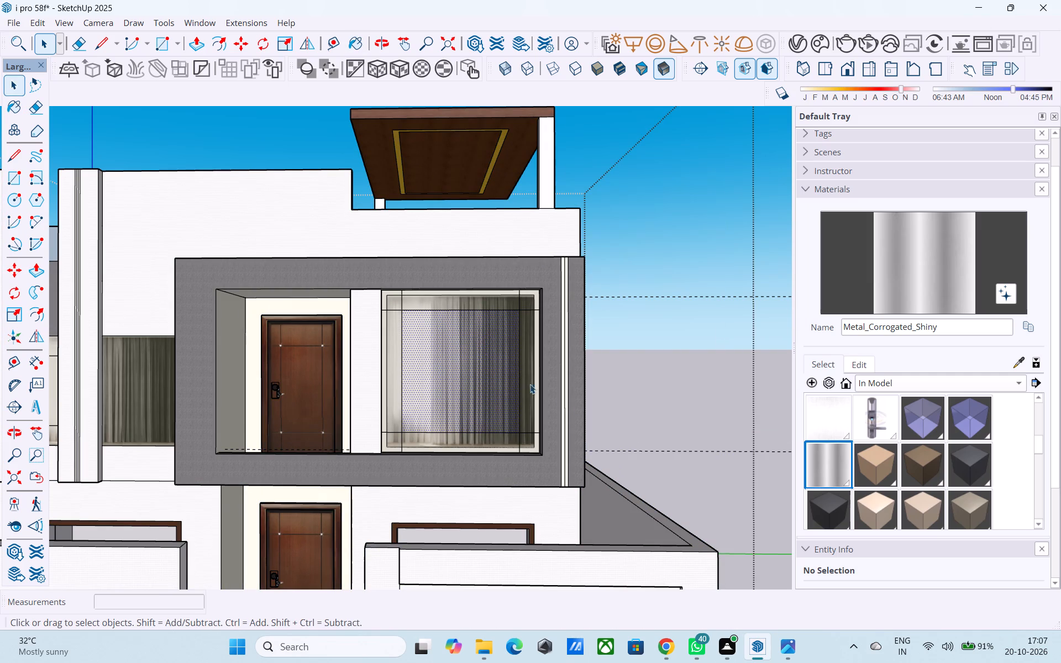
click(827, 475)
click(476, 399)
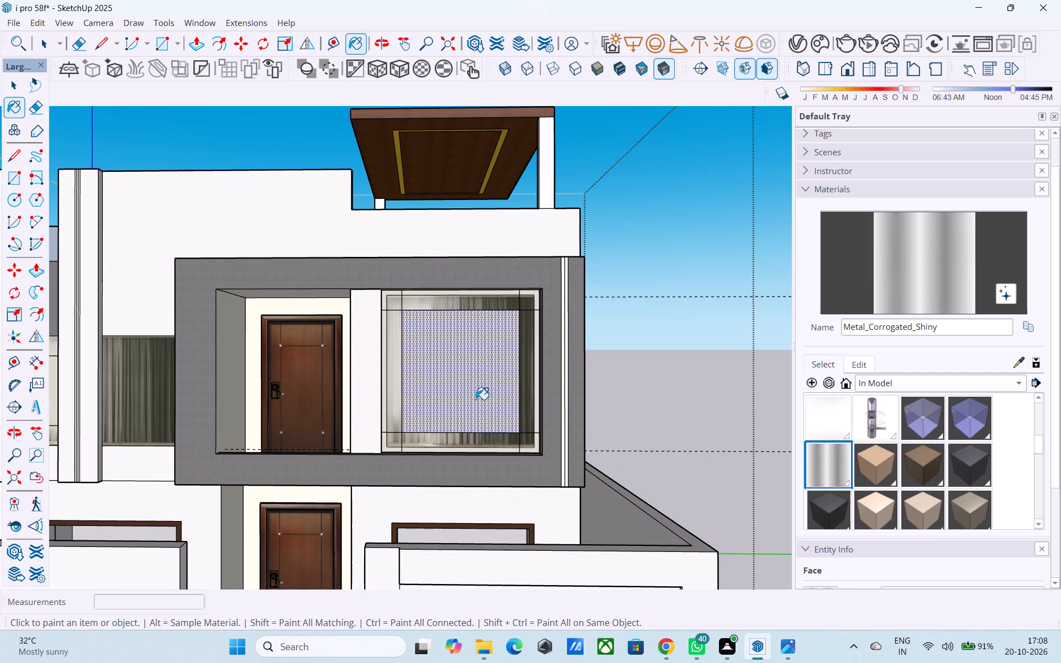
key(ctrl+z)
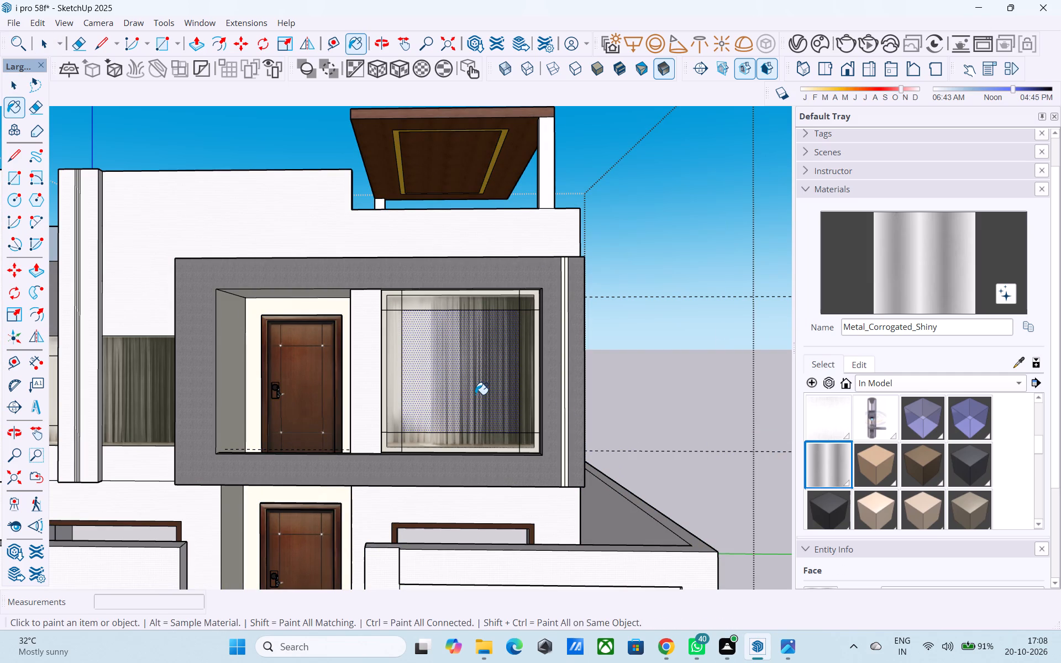
Paint the boundary wall's recessed gate panel and the projecting upper-floor frame with Metal_Corrogated_Shiny.
scroll(482, 386, down, 8)
scroll(369, 480, up, 4)
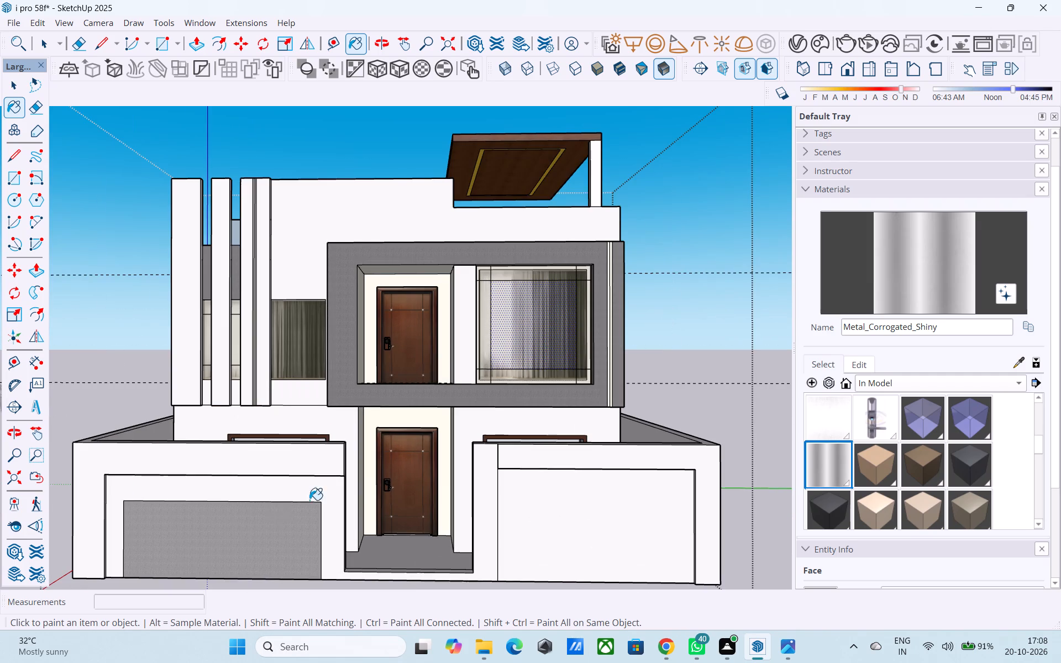
click(271, 521)
scroll(281, 513, down, 5)
scroll(347, 324, up, 6)
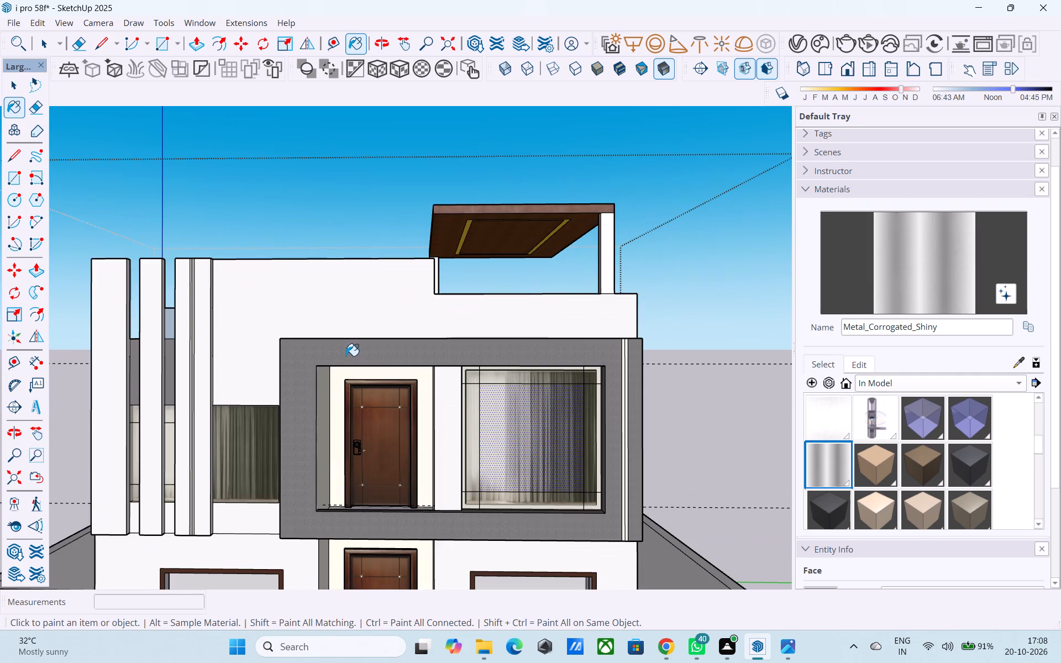
click(346, 356)
Darken the Metal_Corrogated_Shiny material to a mid grey using its colour brightness.
scroll(346, 356, down, 6)
scroll(349, 363, up, 2)
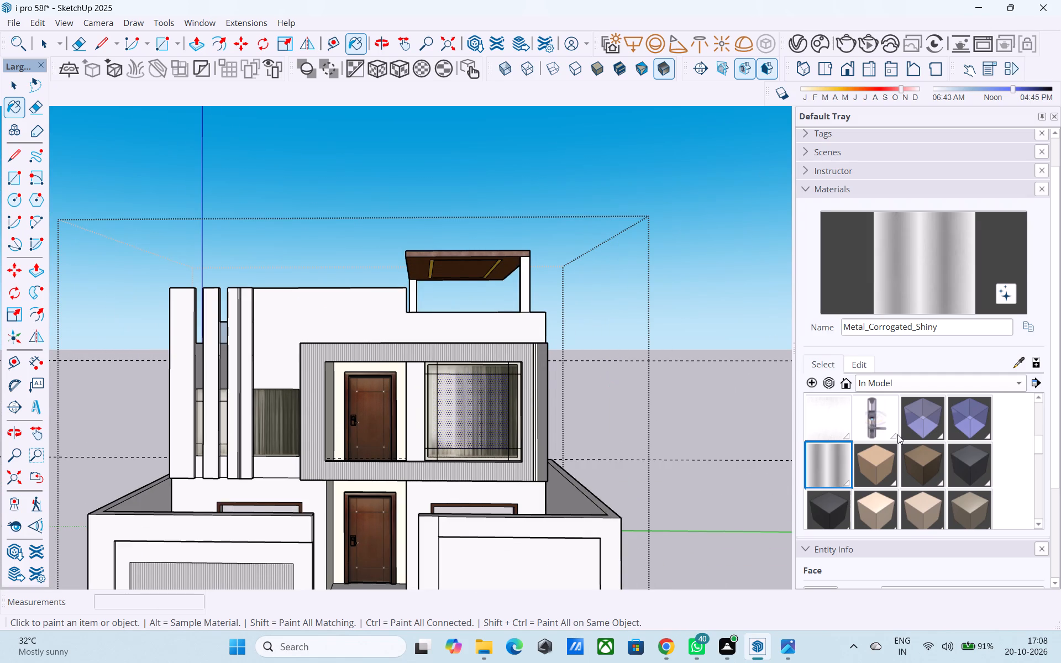
click(859, 365)
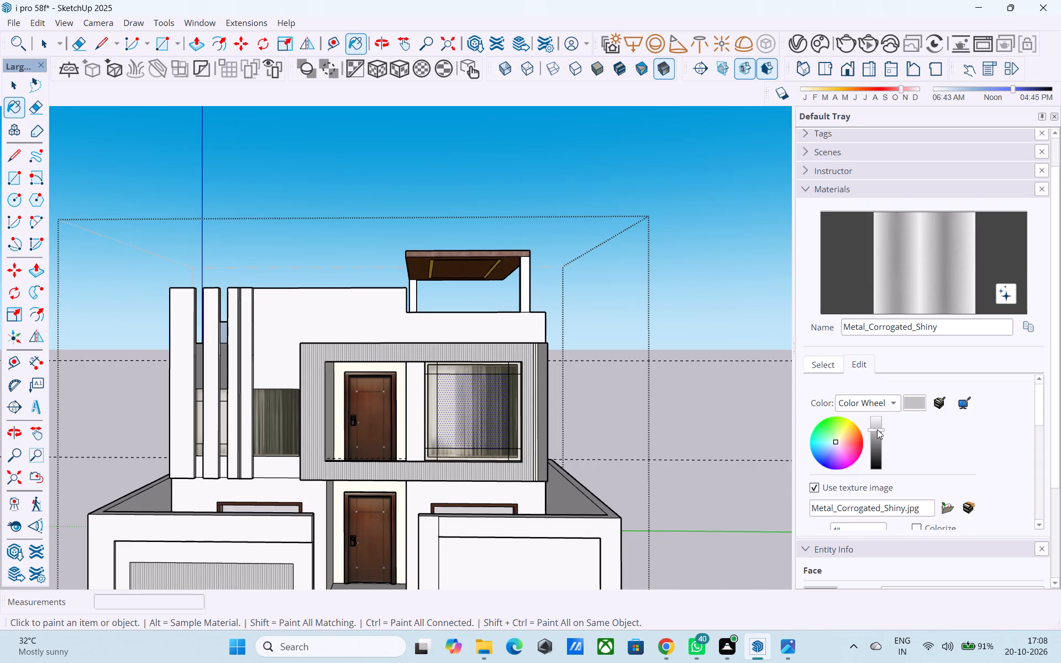
drag(877, 430, 879, 435)
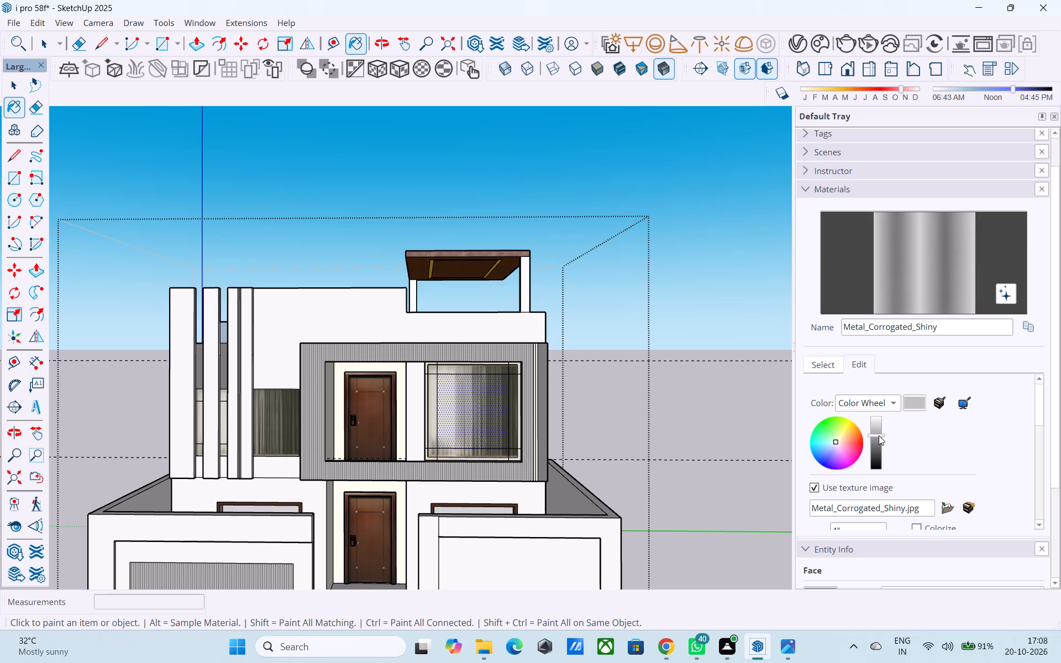
drag(879, 435, 882, 443)
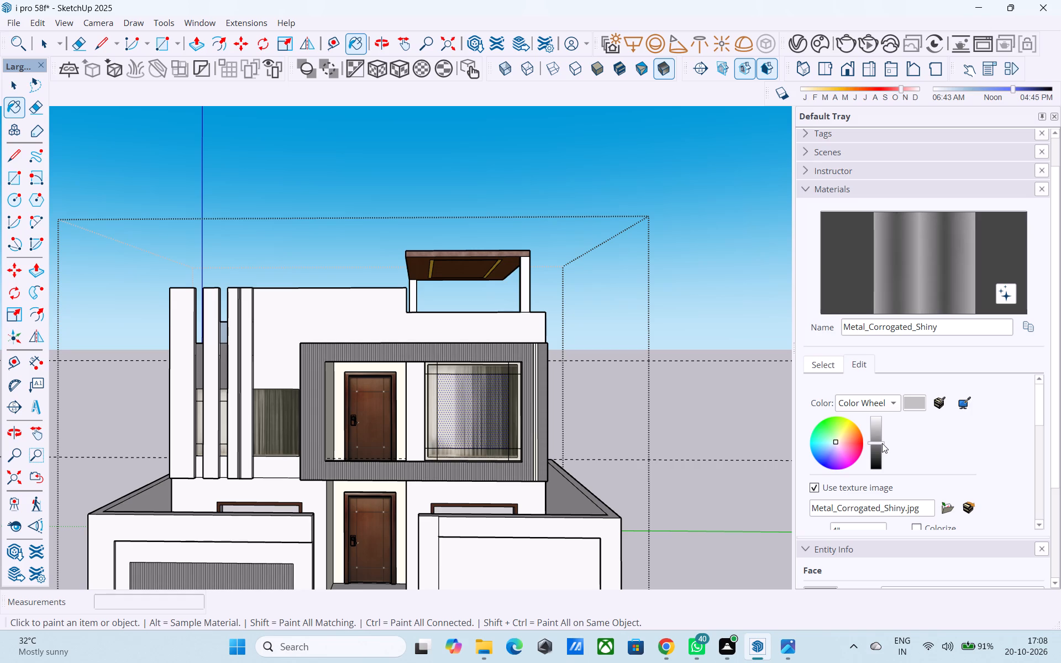
drag(882, 443, 881, 441)
key(space)
key(space)
Examine the repainted gate panel and upper-floor frame on the whole house from several angles.
scroll(624, 219, down, 5)
middle_drag(474, 286, 439, 275)
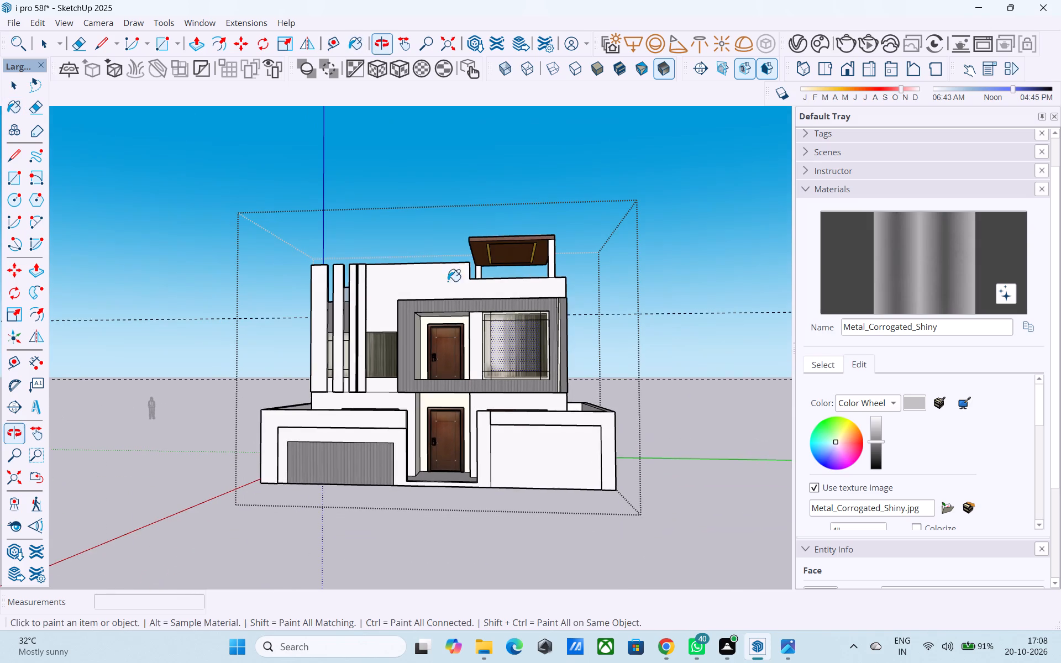
click(705, 317)
scroll(440, 304, down, 3)
middle_drag(437, 306, 501, 427)
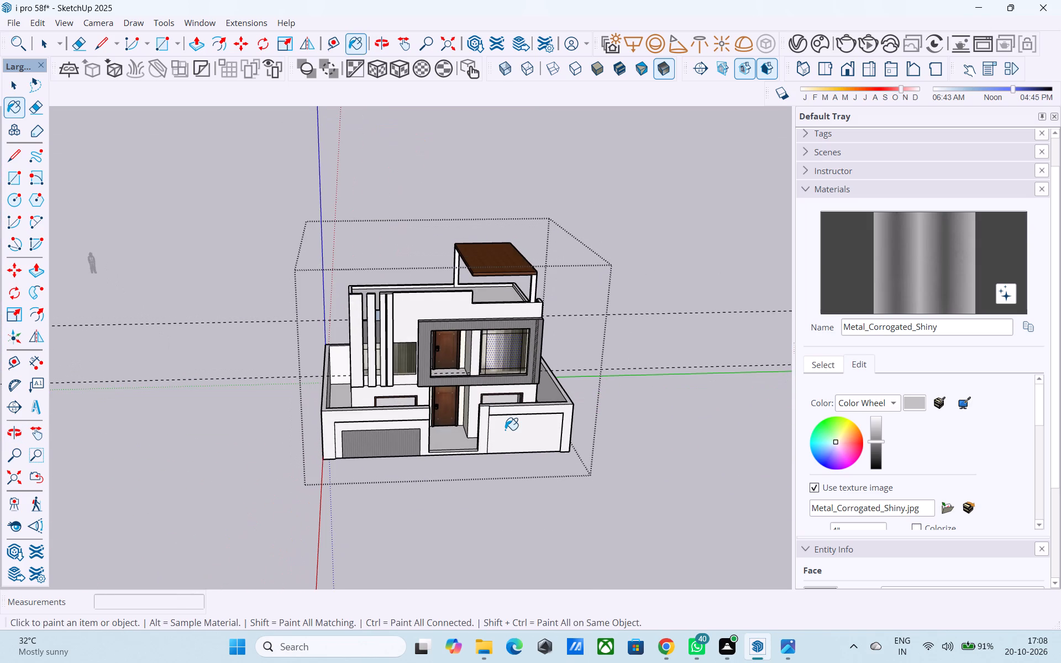
key(space)
scroll(475, 438, down, 4)
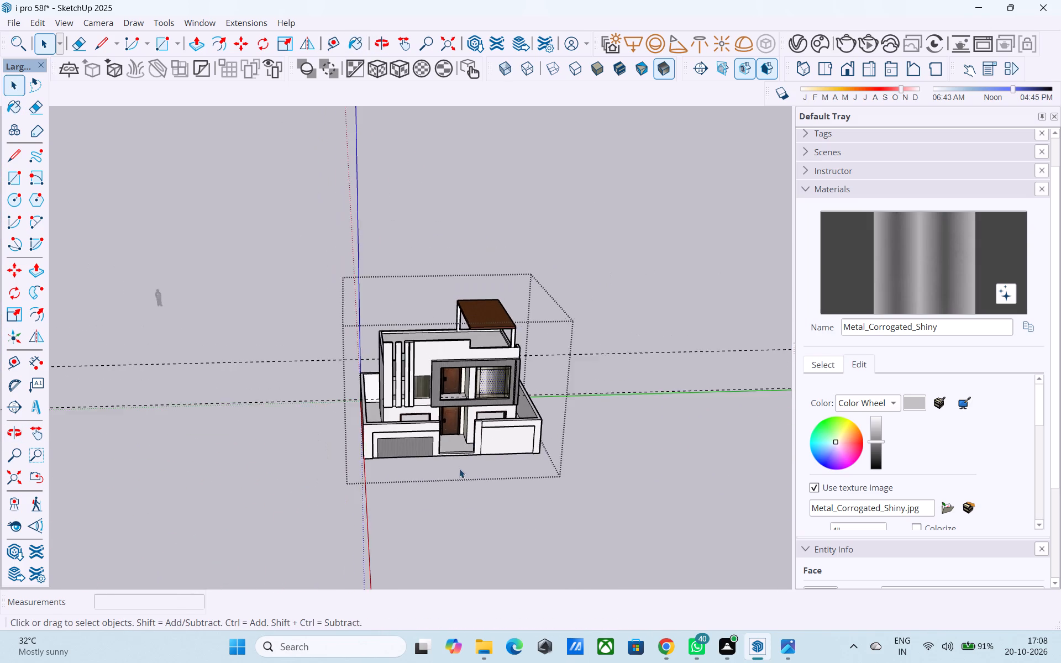
middle_drag(460, 470, 696, 415)
middle_drag(460, 548, 378, 538)
scroll(353, 531, up, 1)
scroll(269, 467, down, 5)
middle_drag(550, 343, 538, 326)
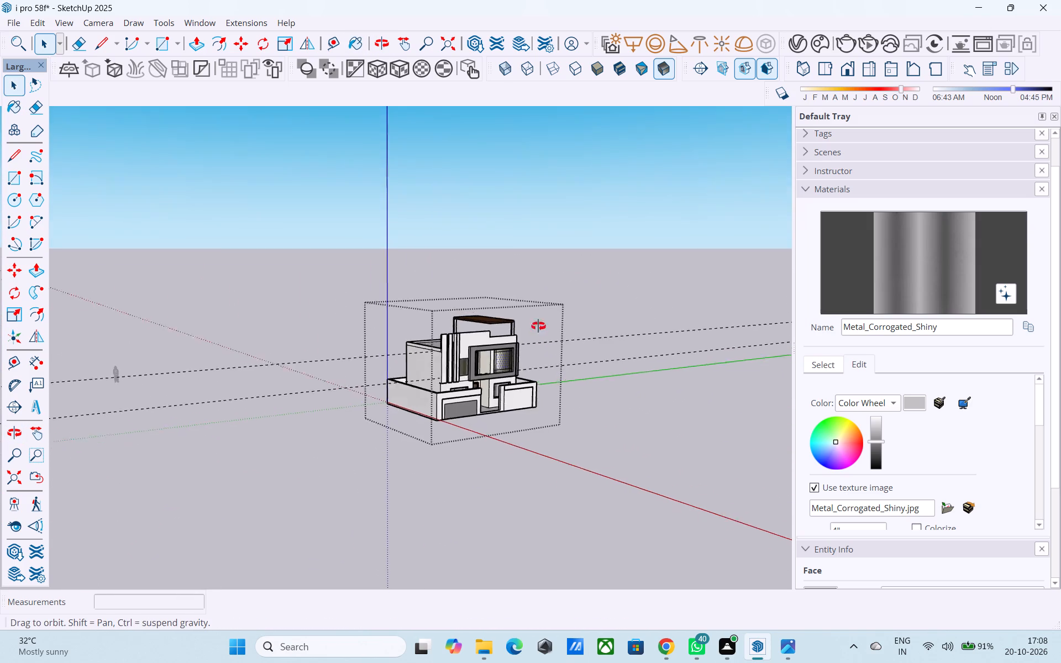
middle_drag(538, 326, 362, 335)
Close the house group and save the model.
click(496, 236)
scroll(403, 395, up, 9)
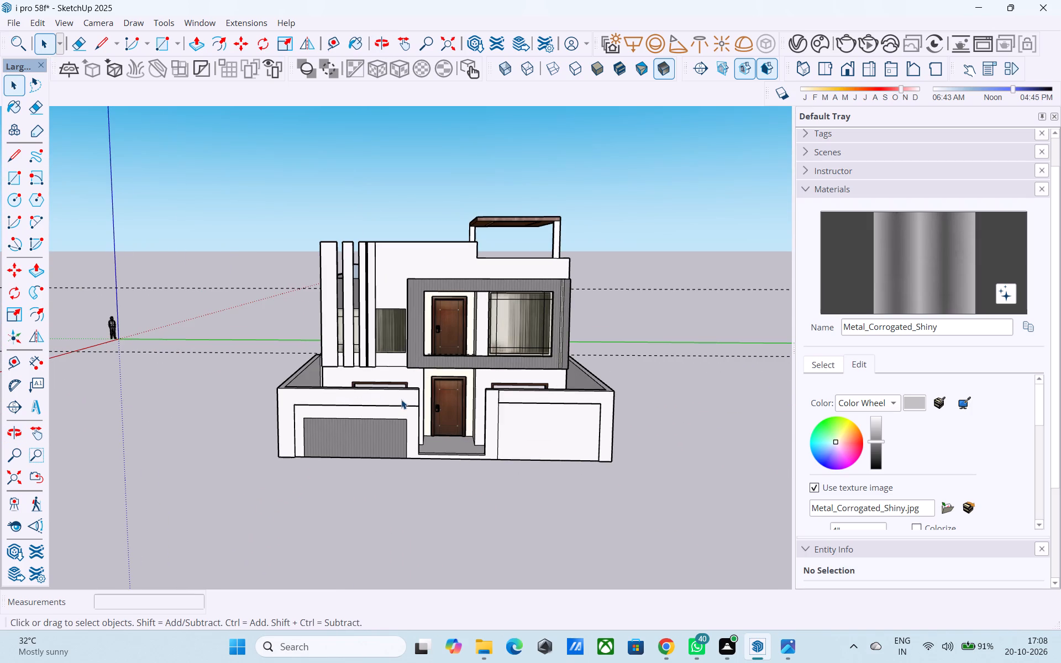
key(ctrl+s)
Draw a vertical 4' 9" by 1' 9" rectangle behind the front fins, along the outer edge of the roof parapet.
middle_drag(401, 398, 397, 361)
scroll(385, 309, up, 5)
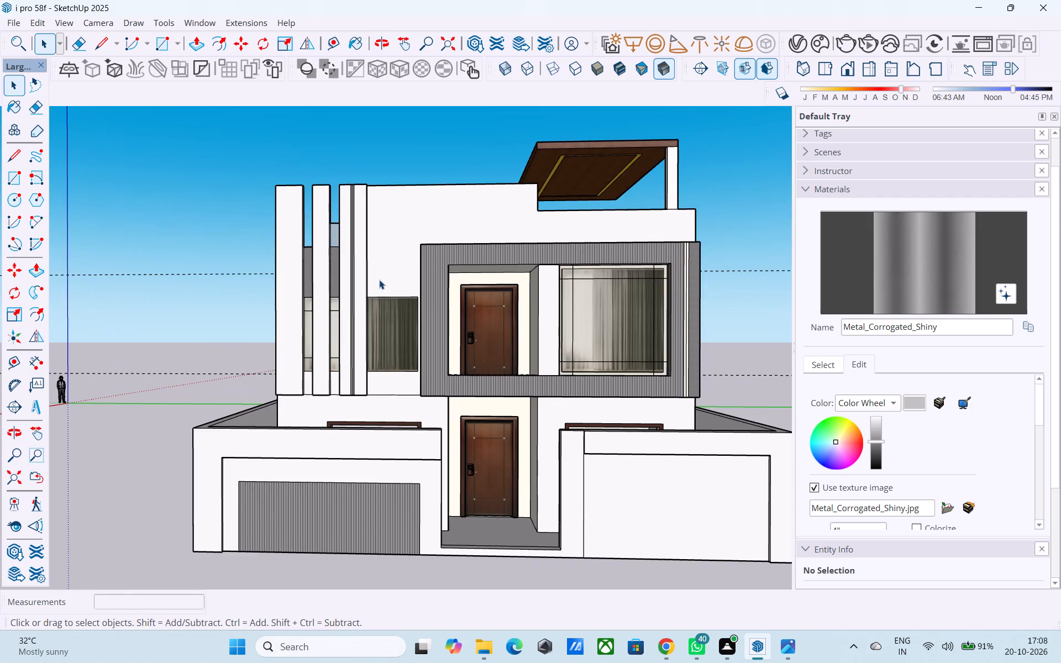
scroll(379, 280, down, 1)
middle_drag(379, 280, 877, 353)
middle_drag(500, 182, 637, 261)
scroll(555, 309, up, 4)
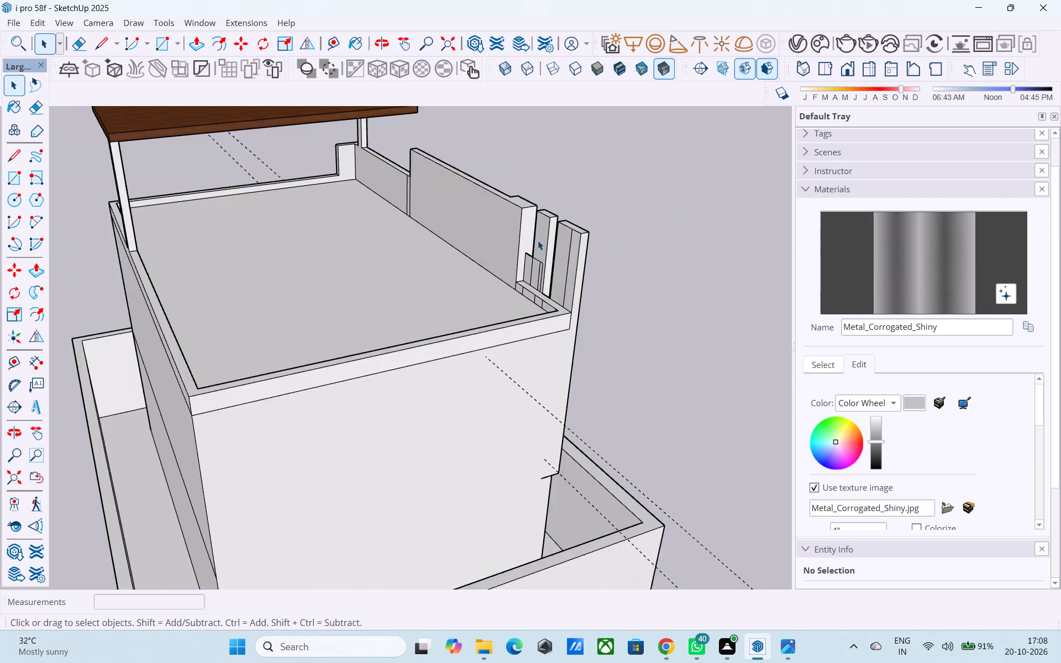
scroll(538, 240, up, 11)
middle_drag(524, 262, 511, 255)
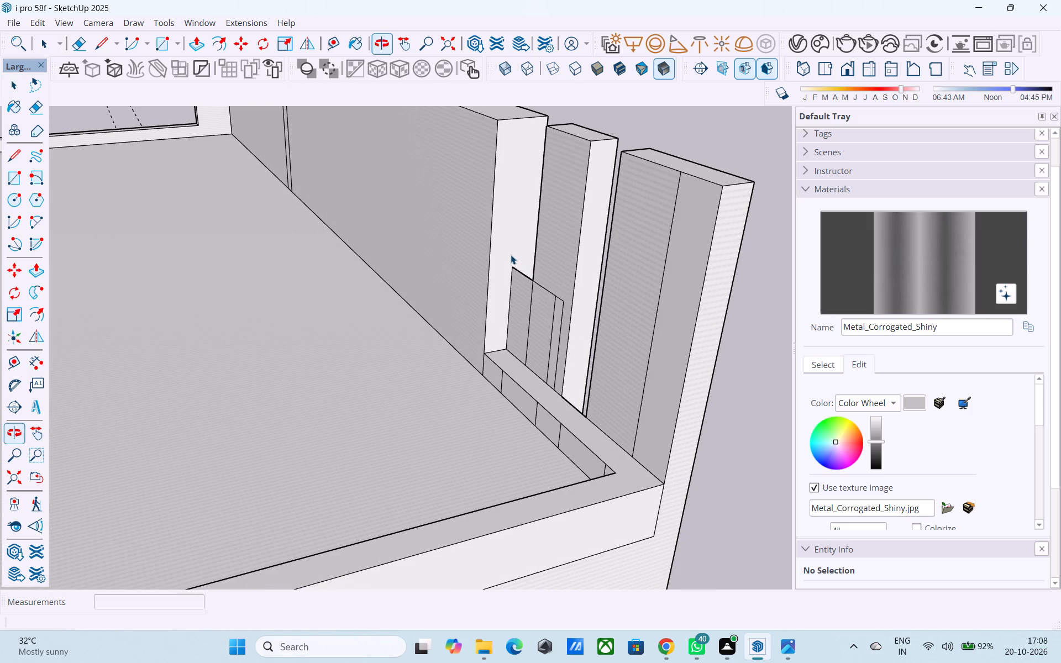
key(r)
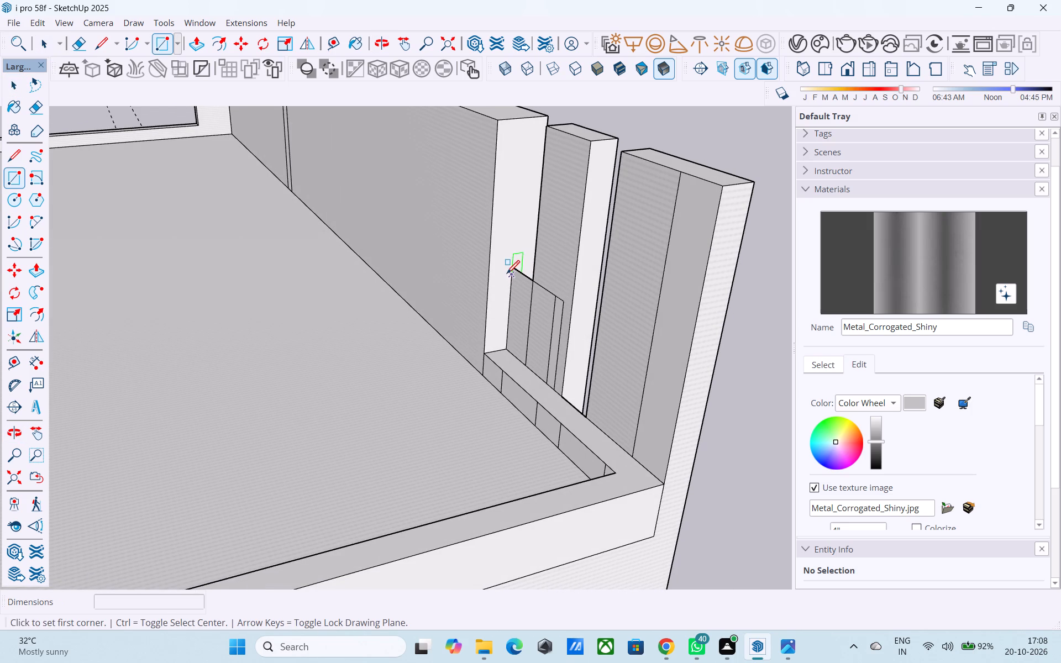
click(510, 268)
click(662, 484)
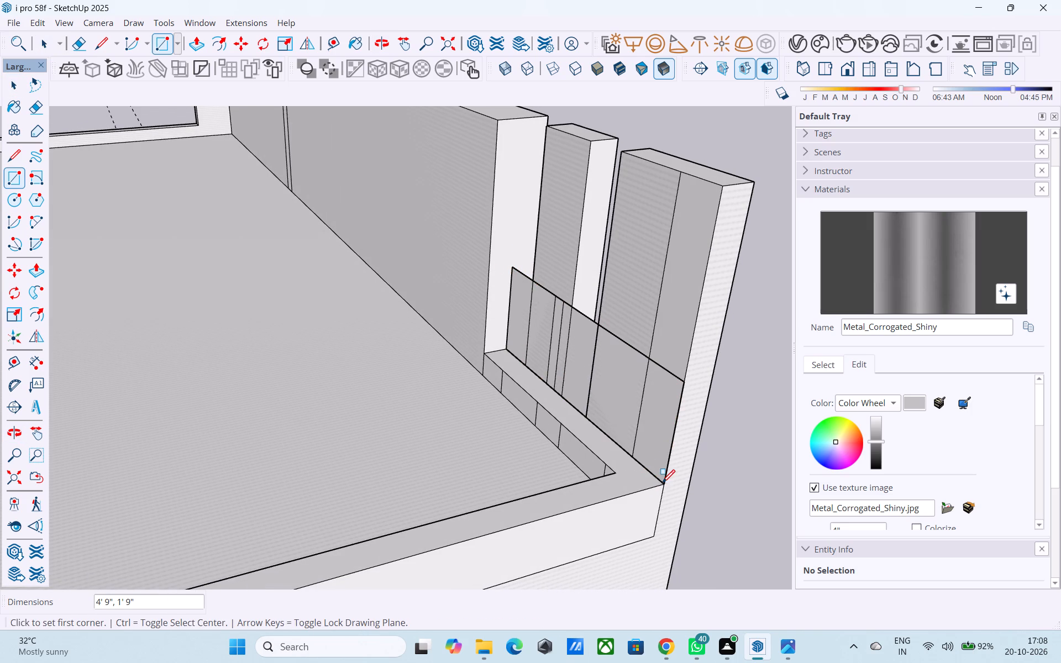
key(space)
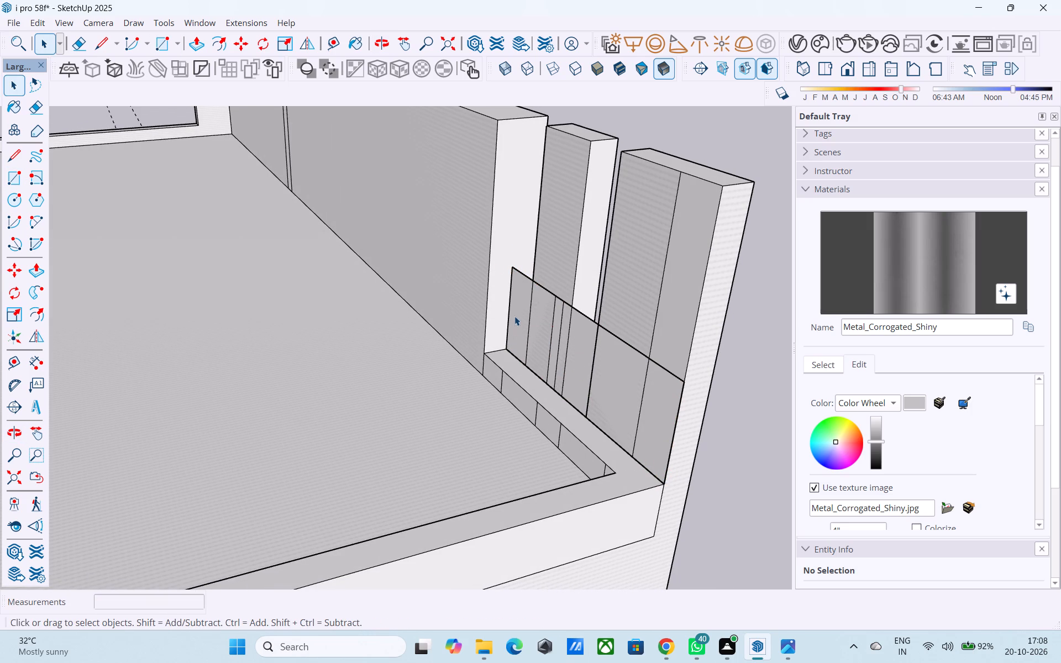
Draw a short line from the rectangle's upper corner across the fin's side face to its inner edge.
key(l)
click(511, 272)
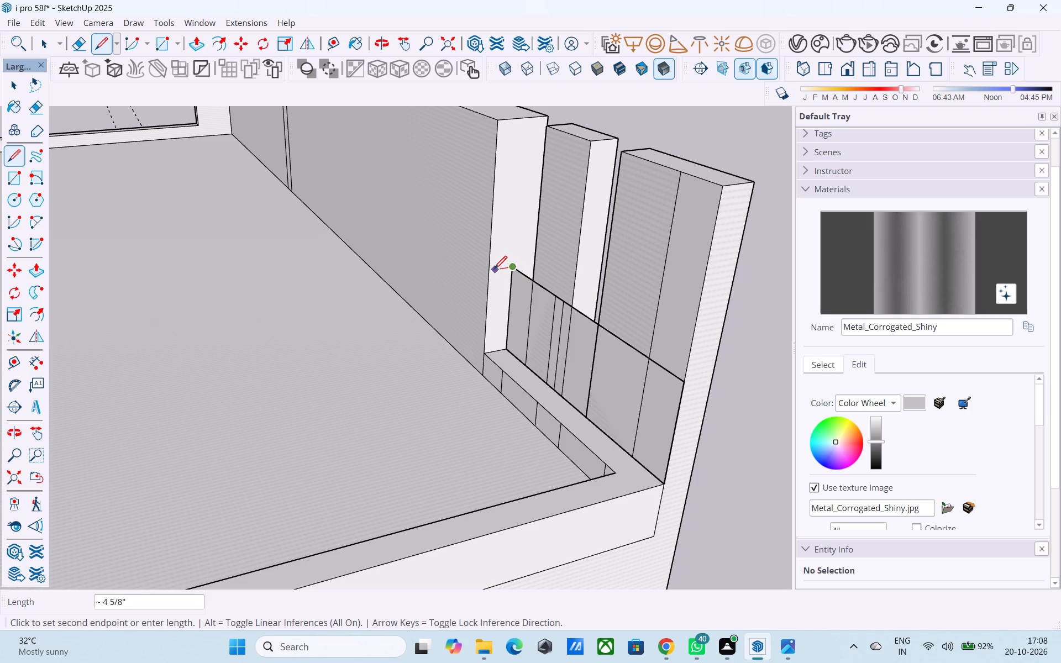
click(489, 271)
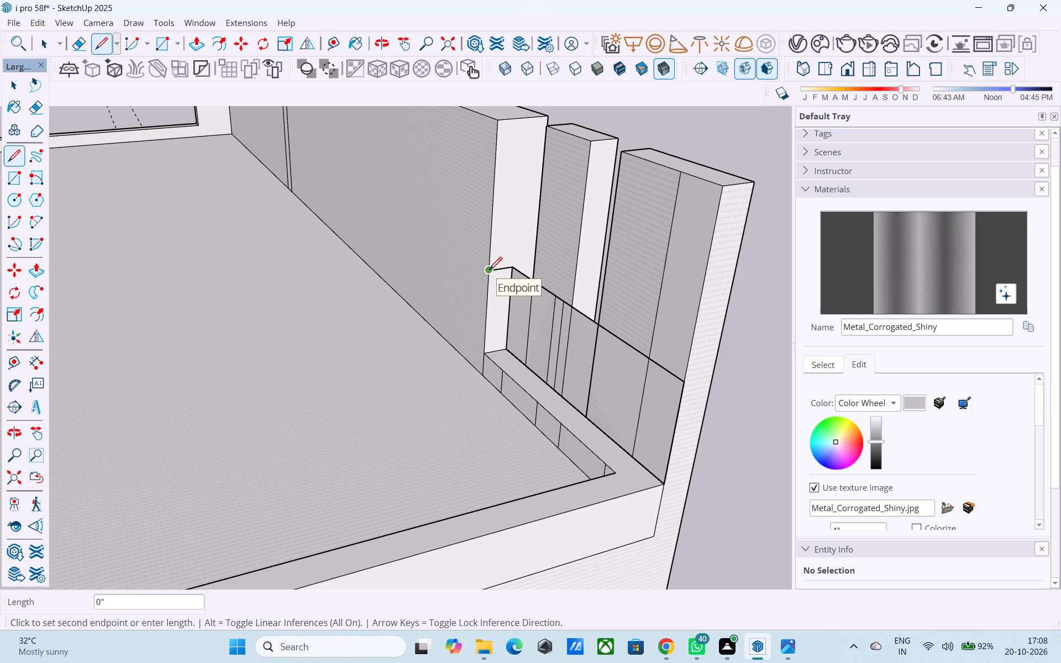
Draw a second vertical rectangle, 1' 9" high, along the parapet's inner edge, starting from the short line's end.
key(r)
click(489, 271)
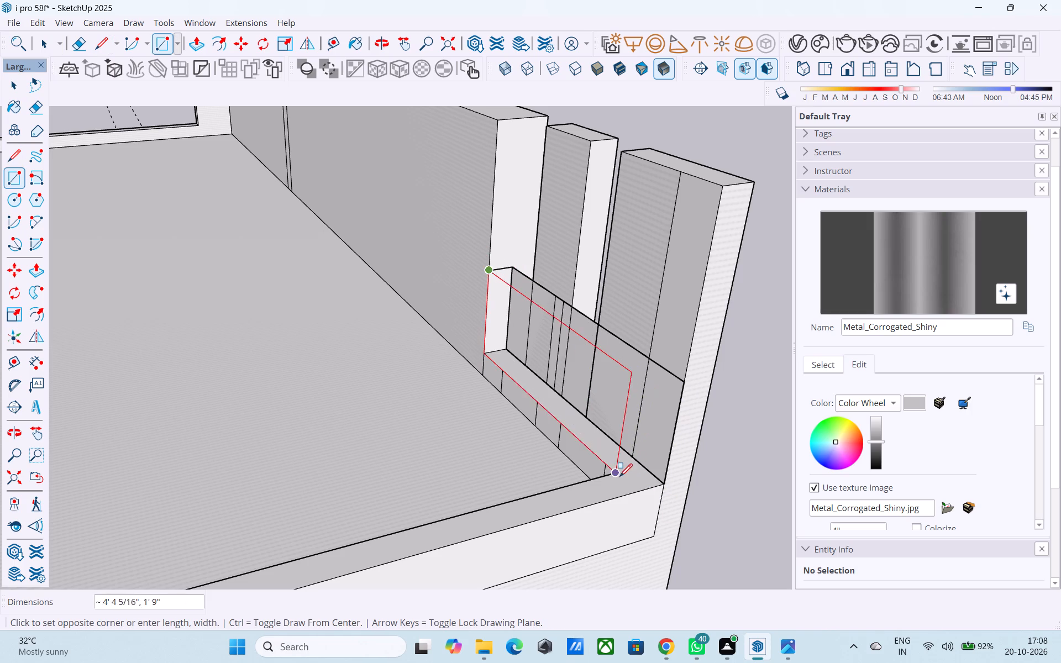
click(634, 493)
key(space)
Draw short lines joining the two rectangles' outer corners at top and bottom to close the parapet block's top and end faces.
key(l)
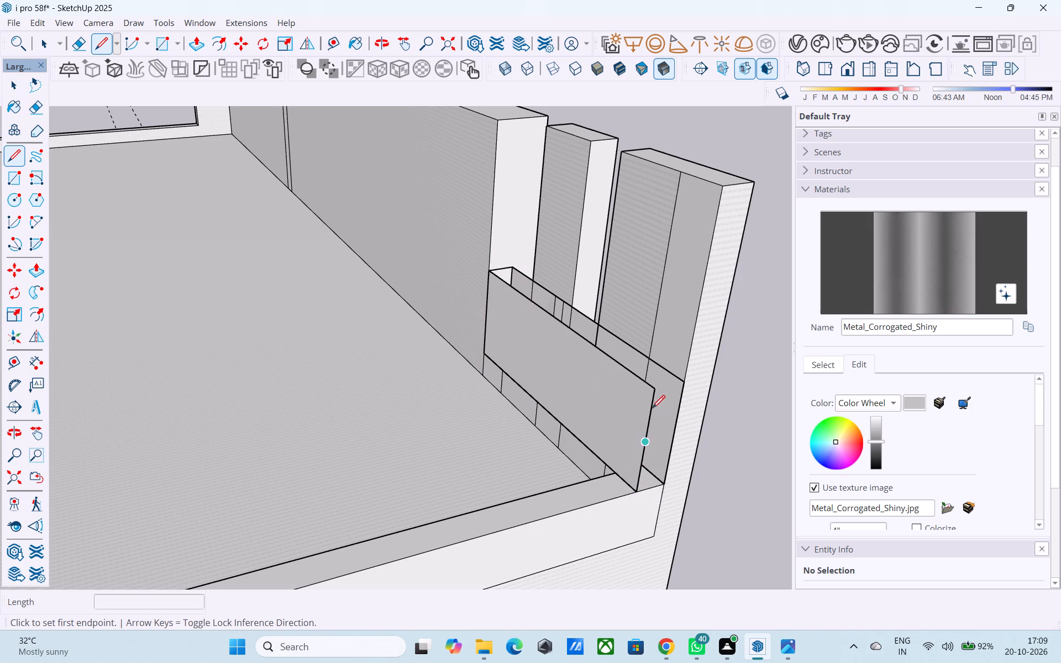
click(648, 386)
click(682, 383)
key(space)
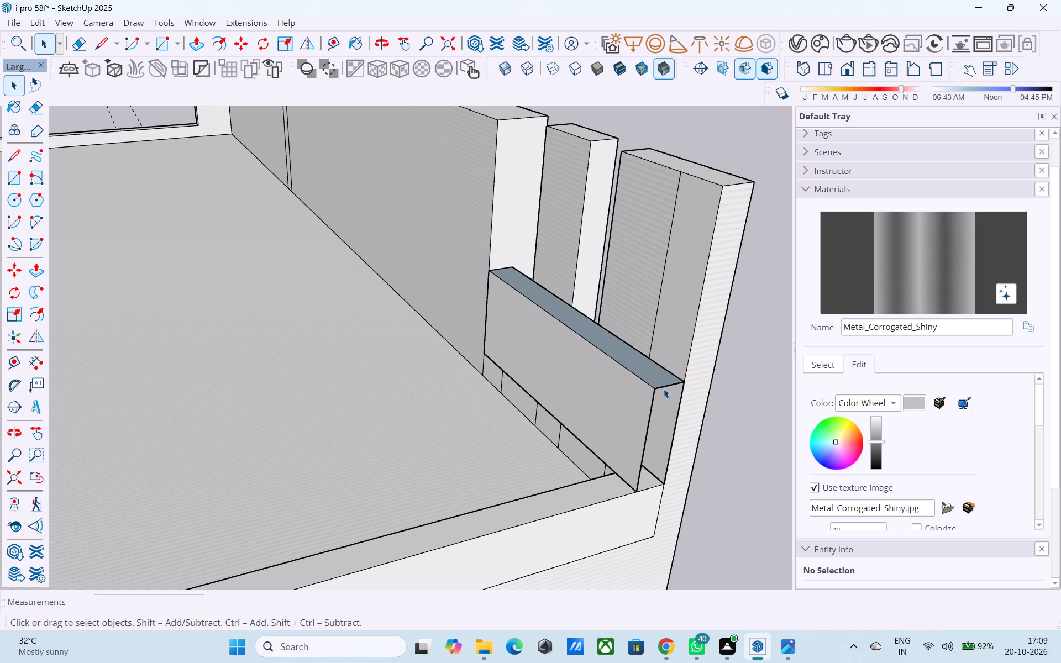
key(l)
click(637, 494)
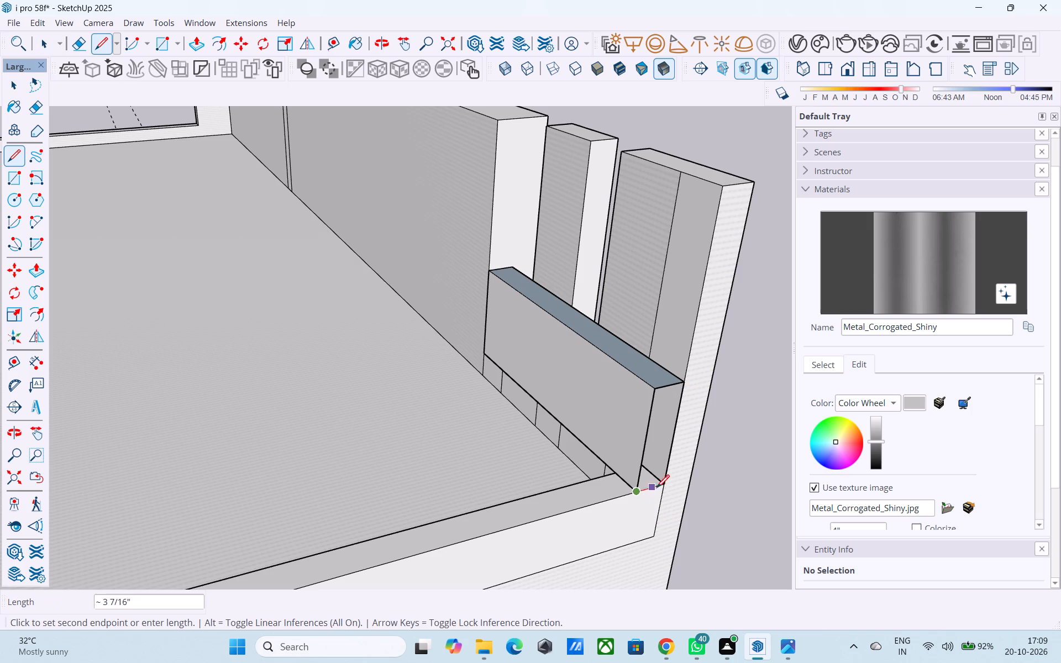
click(666, 485)
key(space)
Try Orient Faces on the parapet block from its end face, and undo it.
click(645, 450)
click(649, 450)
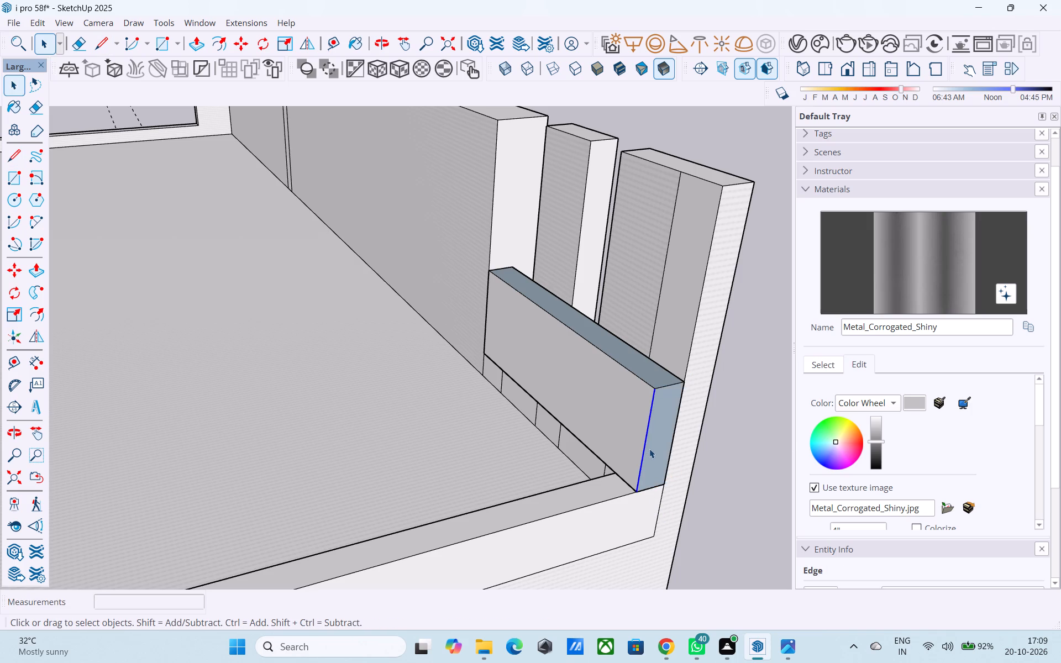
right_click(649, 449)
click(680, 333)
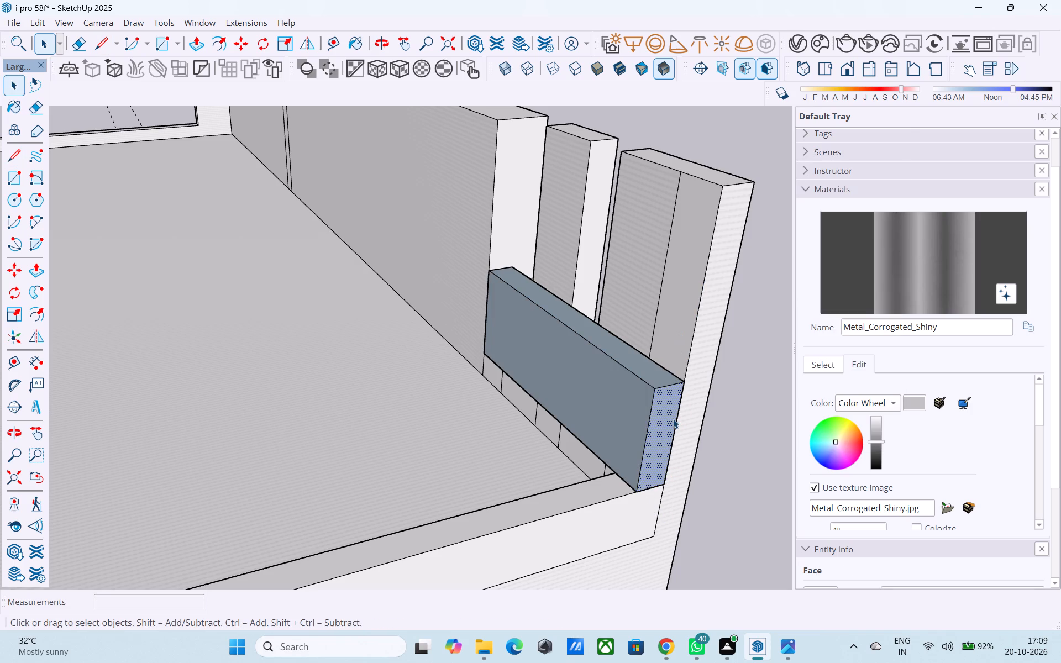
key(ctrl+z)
Reverse the parapet block's end face and its top face.
click(668, 422)
right_click(668, 421)
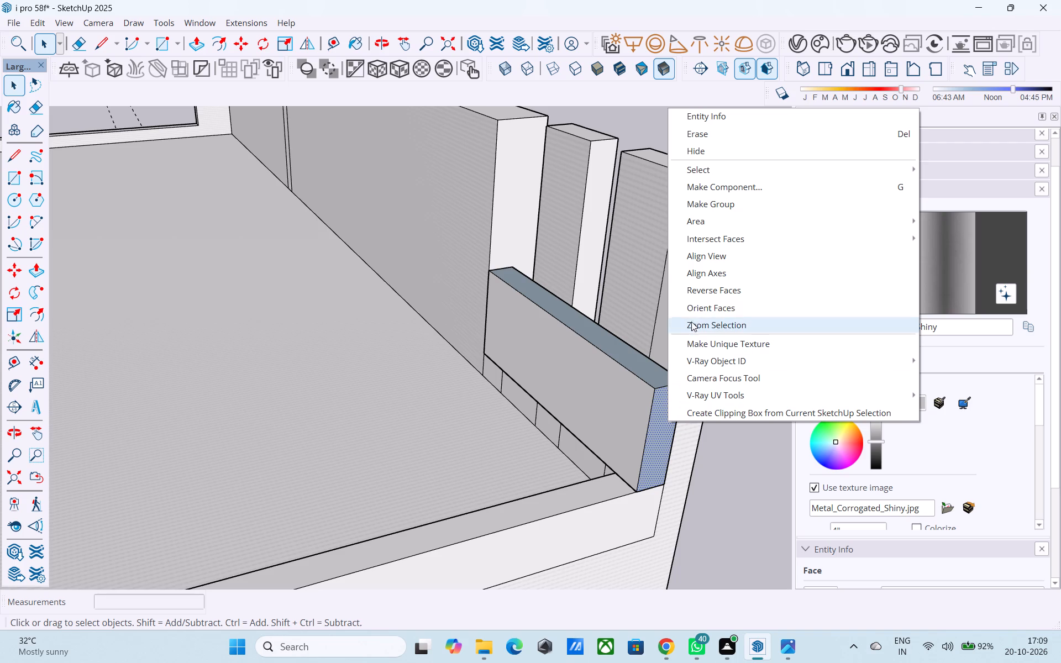
click(699, 296)
click(650, 365)
right_click(650, 365)
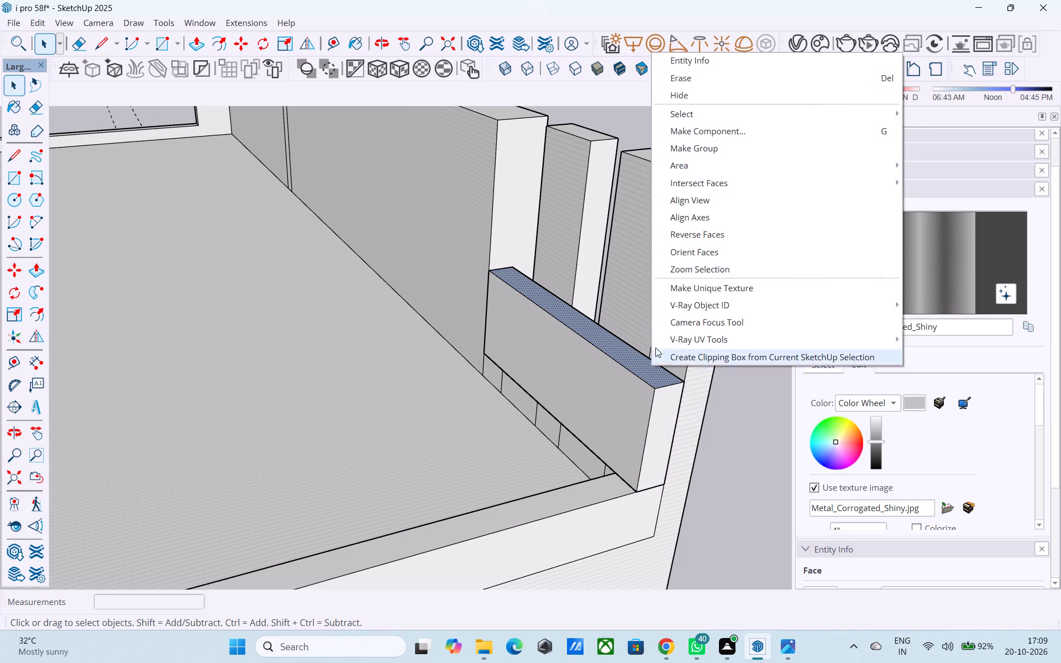
click(701, 238)
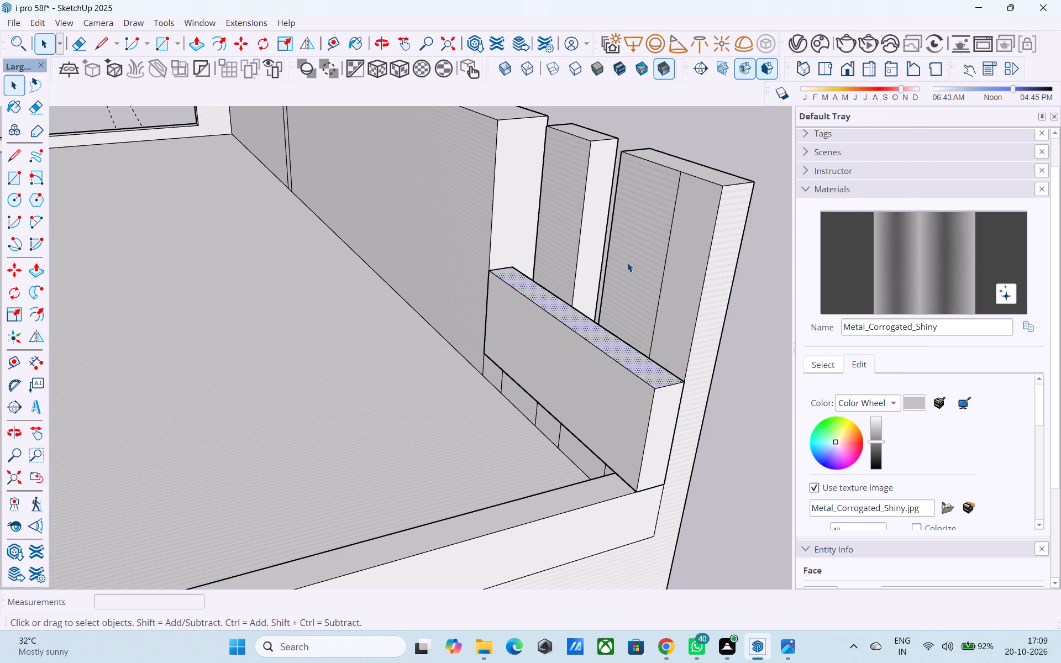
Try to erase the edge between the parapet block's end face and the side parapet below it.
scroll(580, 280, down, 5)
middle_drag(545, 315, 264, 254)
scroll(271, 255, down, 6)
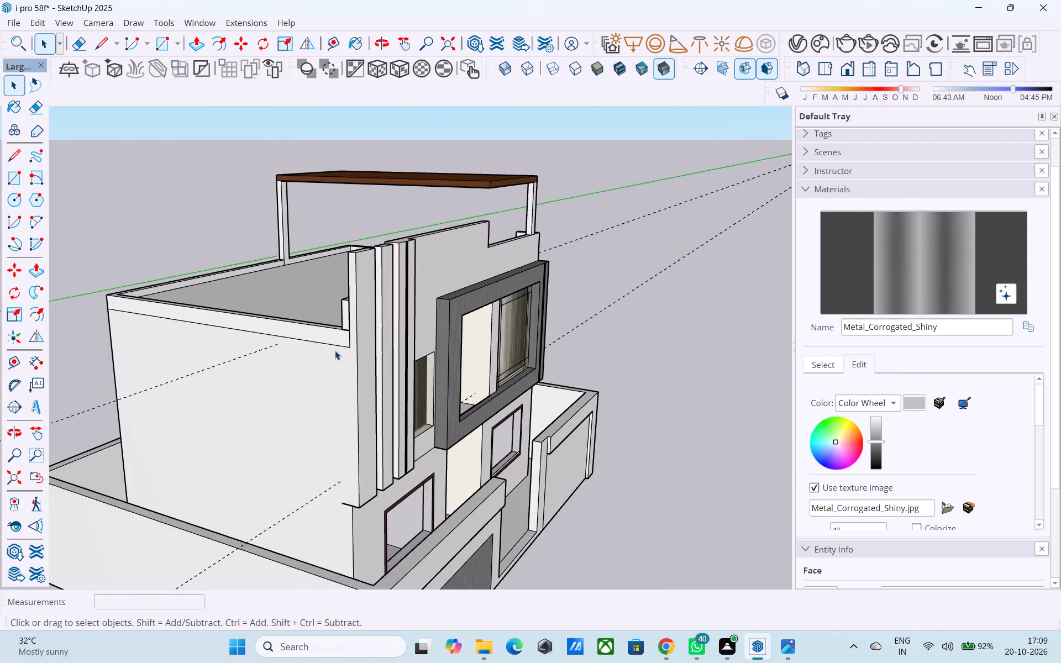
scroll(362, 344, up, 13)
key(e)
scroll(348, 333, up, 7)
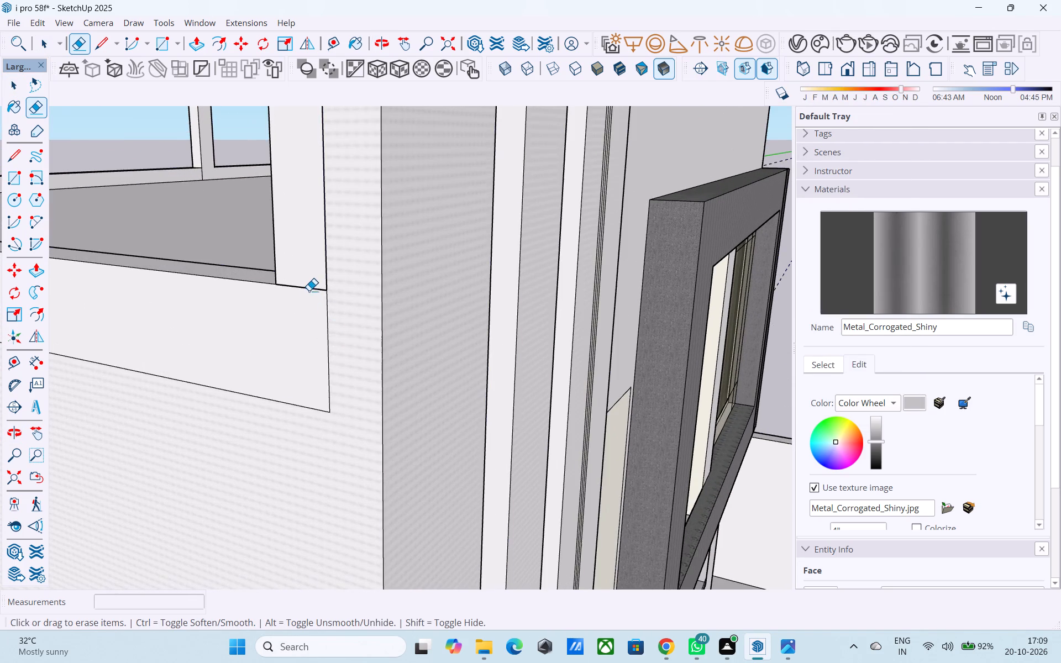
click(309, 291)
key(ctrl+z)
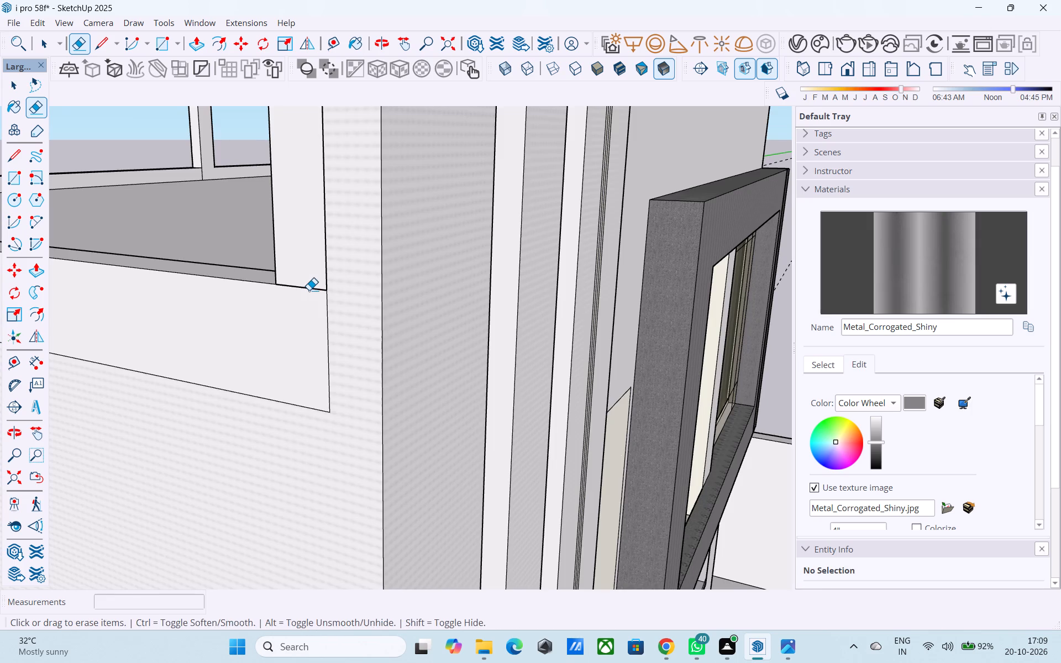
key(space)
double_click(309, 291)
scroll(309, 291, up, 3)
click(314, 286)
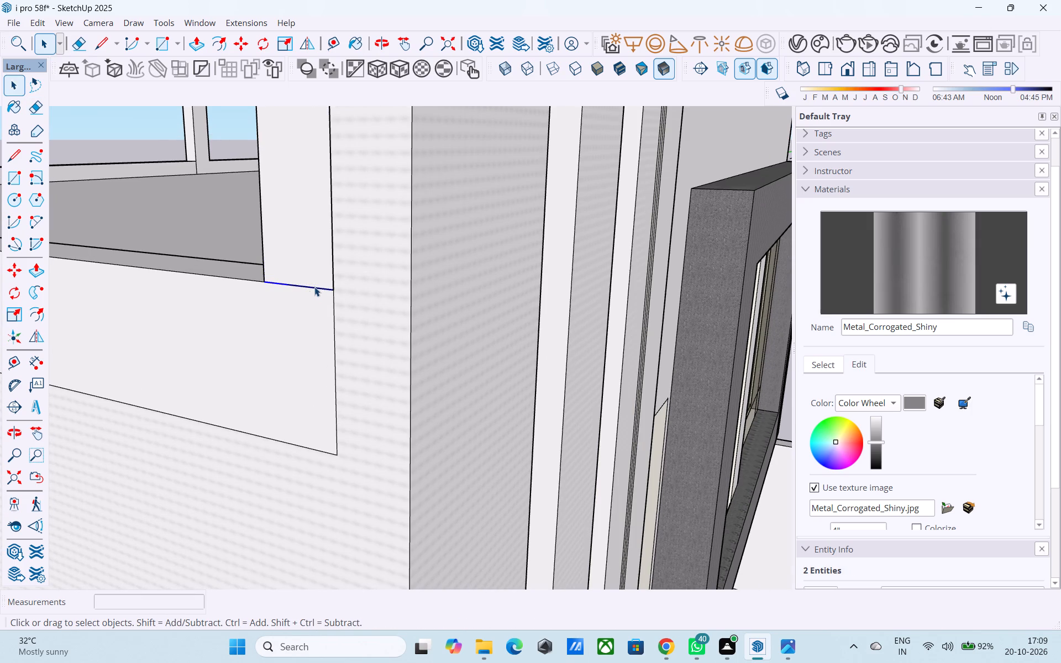
Reverse the parapet block's outer face, seen through the gaps between the front fins.
scroll(316, 290, down, 13)
middle_drag(450, 429, 398, 408)
scroll(397, 408, down, 7)
middle_drag(393, 412, 239, 392)
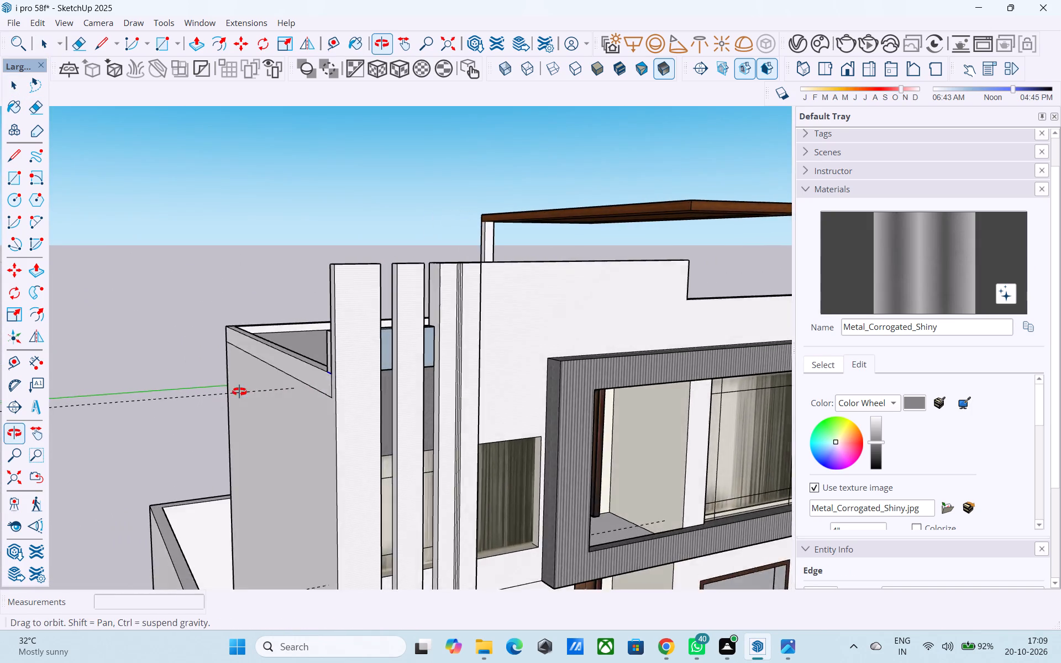
middle_drag(239, 392, 230, 392)
scroll(361, 356, up, 6)
click(387, 345)
right_click(390, 344)
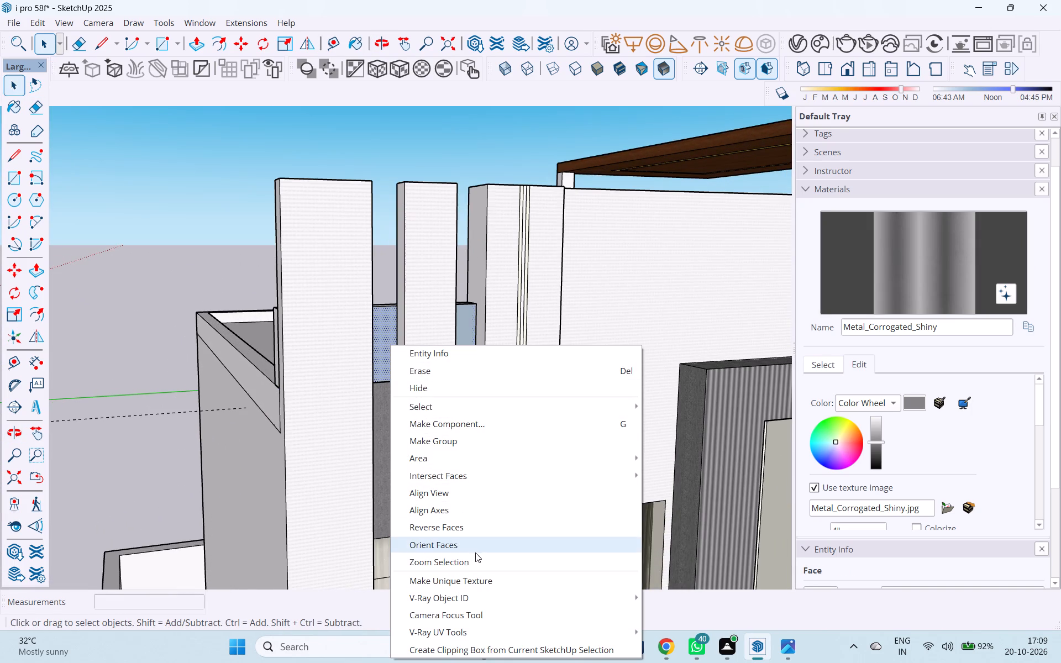
drag(470, 540, 469, 532)
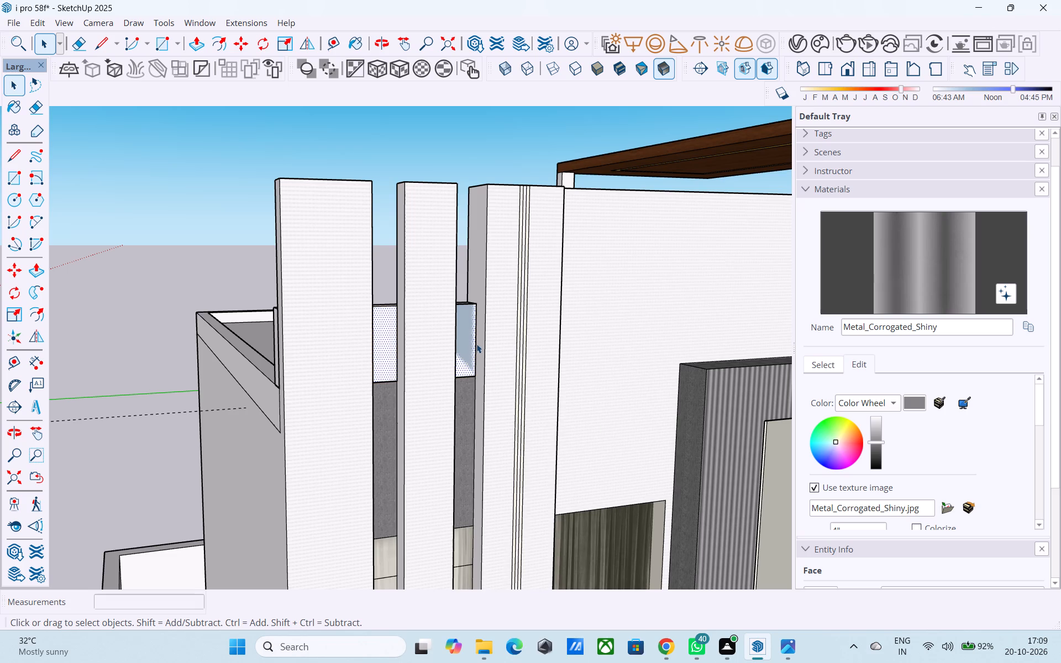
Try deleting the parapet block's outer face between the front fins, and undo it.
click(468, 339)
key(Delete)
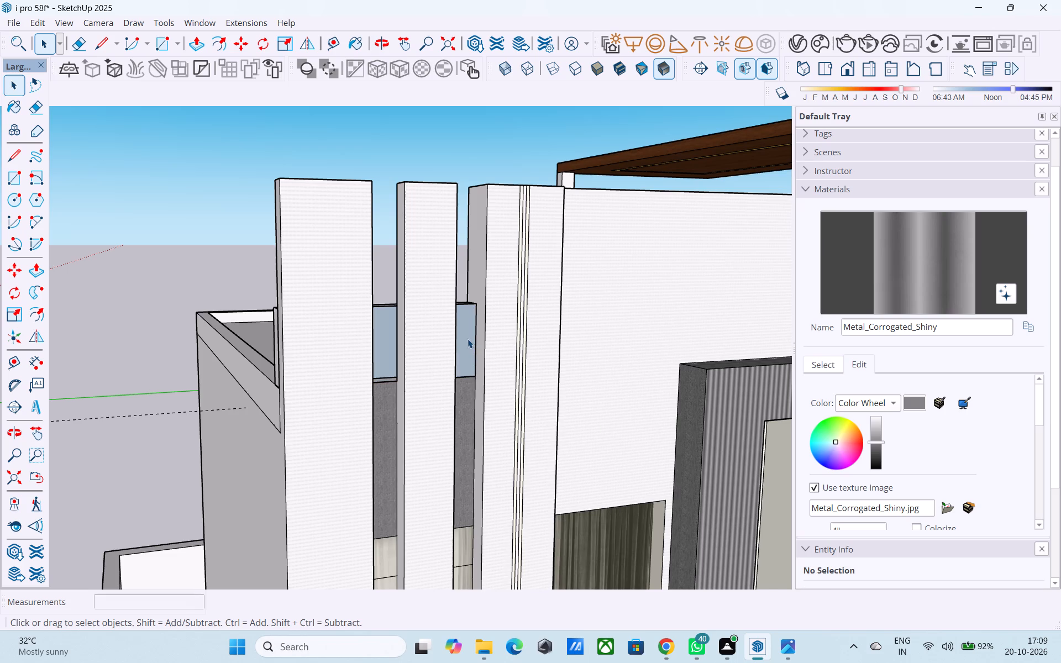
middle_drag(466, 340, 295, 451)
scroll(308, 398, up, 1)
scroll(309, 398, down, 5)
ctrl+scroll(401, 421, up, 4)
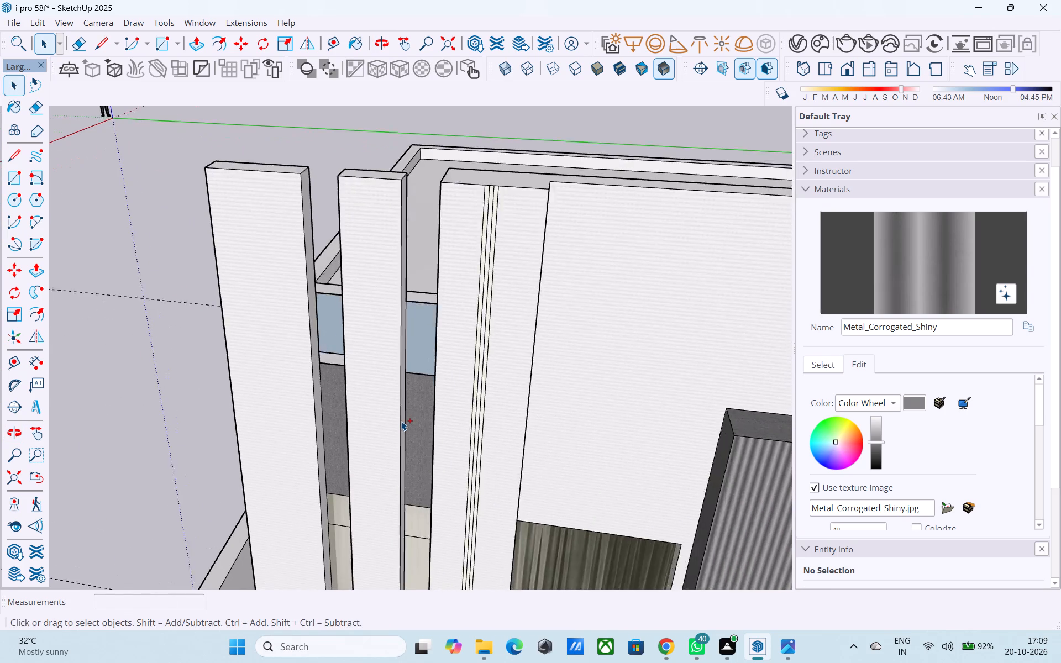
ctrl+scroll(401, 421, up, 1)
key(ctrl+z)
Open the house group and delete its reversed face that overlaps the parapet block behind the fins.
middle_drag(401, 421, 427, 402)
scroll(426, 393, down, 17)
middle_drag(382, 435, 436, 398)
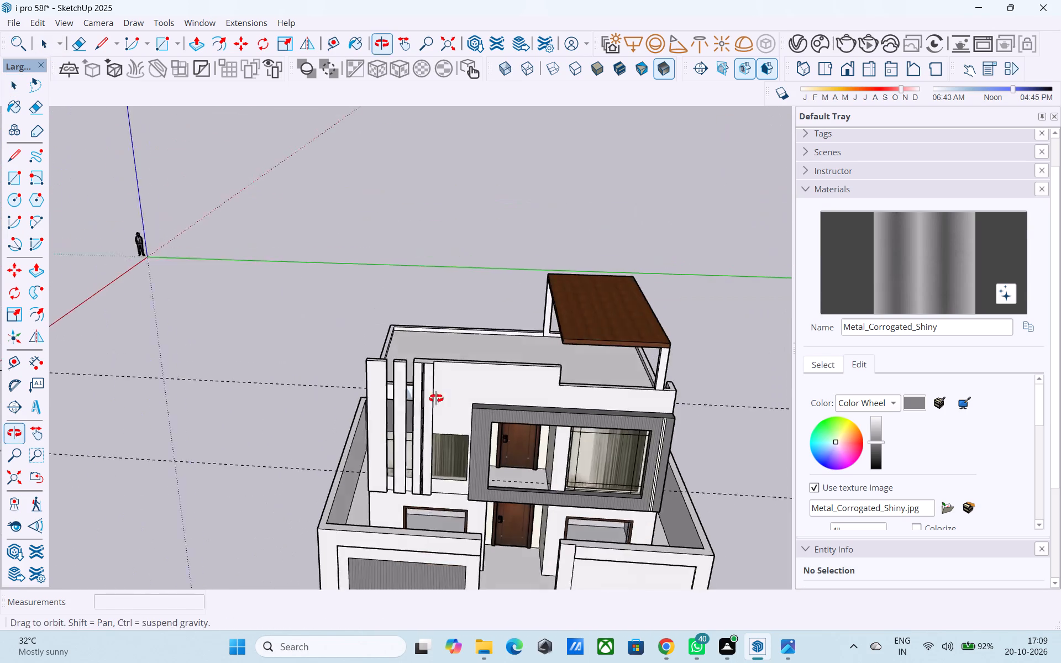
middle_drag(436, 398, 442, 395)
scroll(442, 395, up, 20)
scroll(442, 395, up, 4)
click(390, 369)
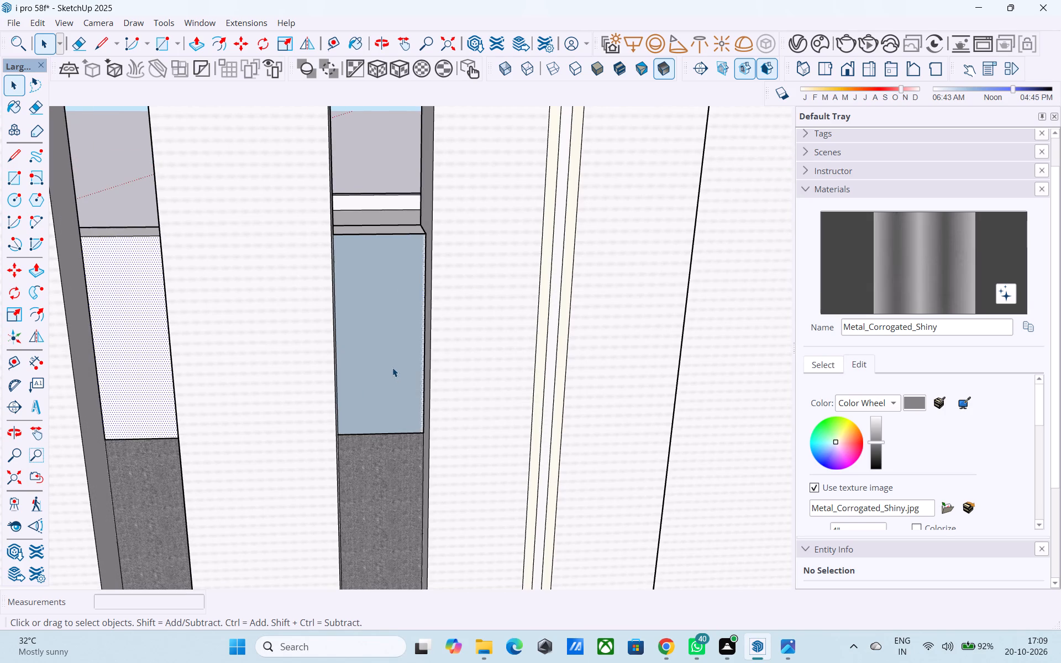
scroll(392, 367, up, 3)
double_click(392, 367)
double_click(389, 344)
double_click(543, 335)
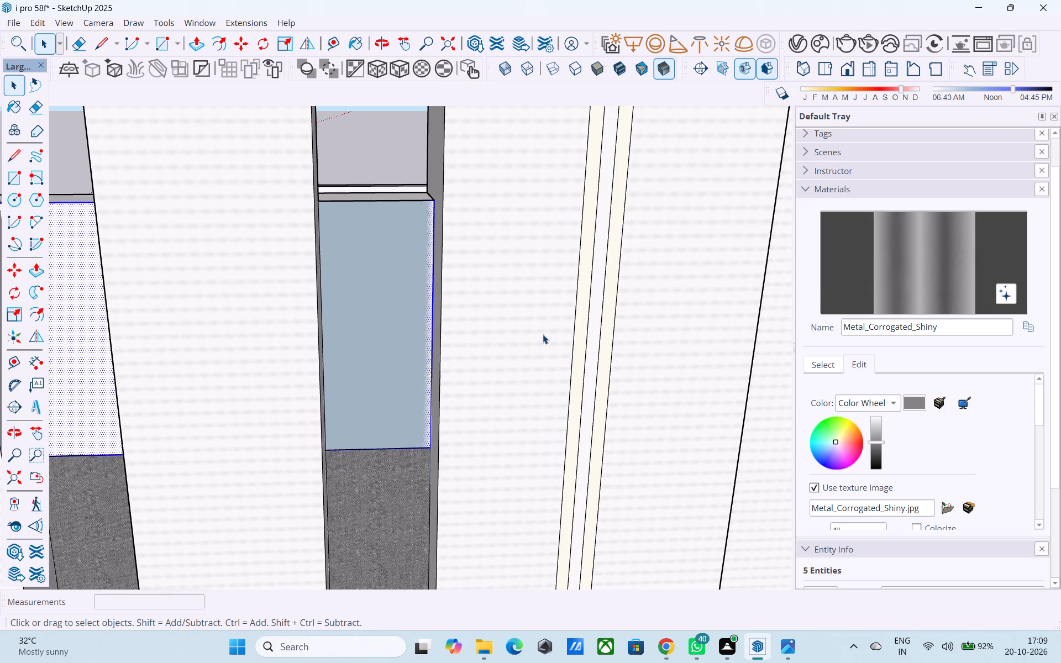
click(424, 319)
key(Delete)
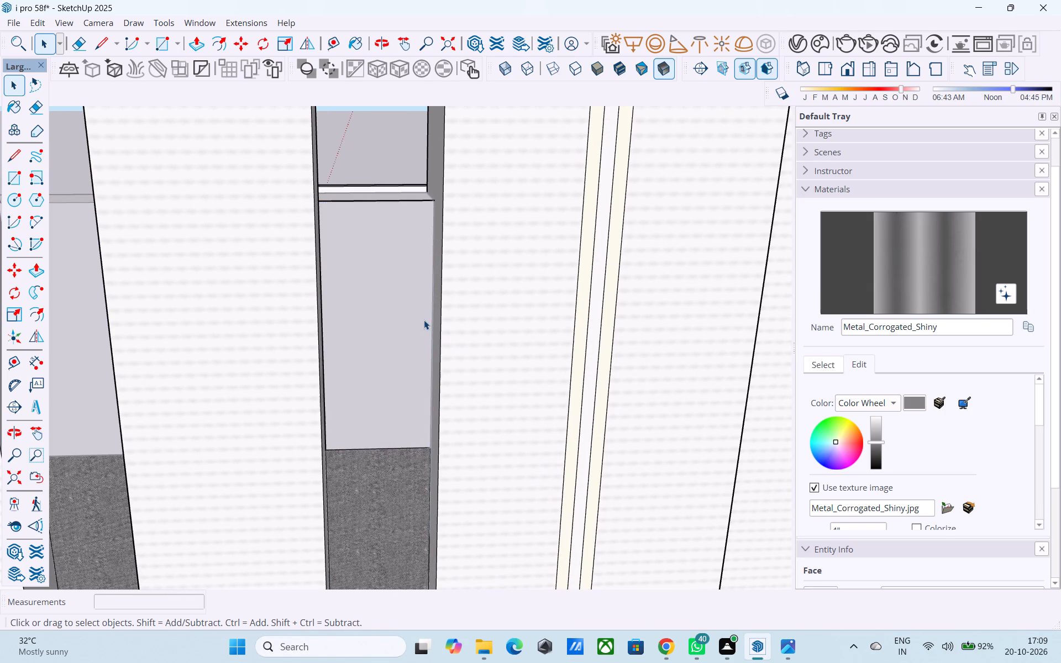
Close the house group and save the model.
scroll(424, 321, down, 20)
click(256, 140)
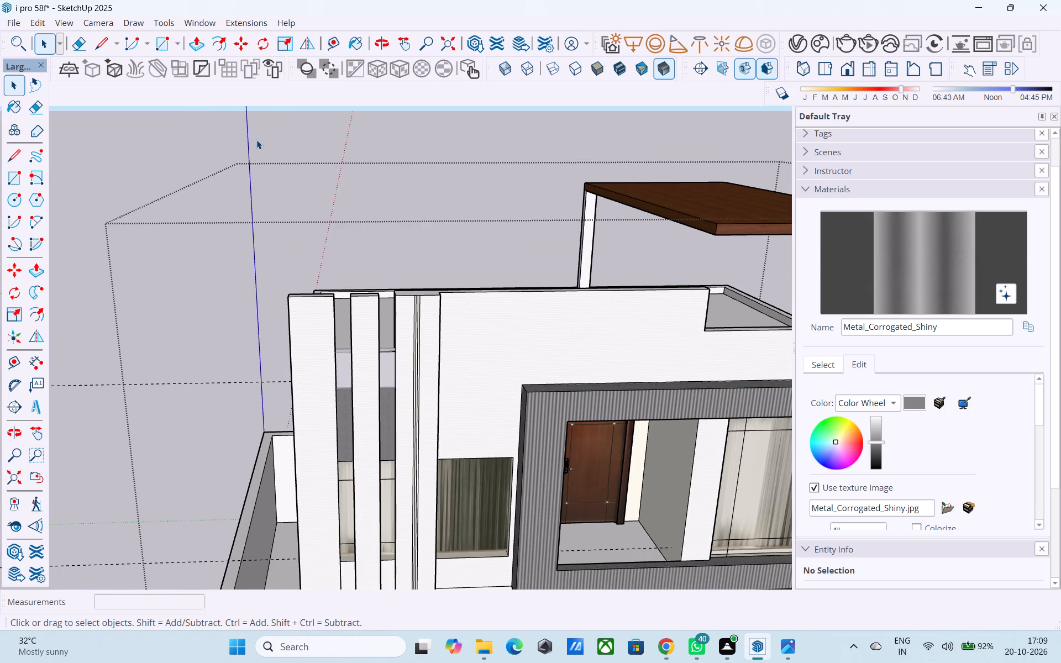
middle_drag(322, 304, 305, 241)
scroll(356, 279, up, 4)
middle_drag(349, 351, 830, 411)
drag(816, 412, 376, 350)
middle_drag(309, 345, 486, 354)
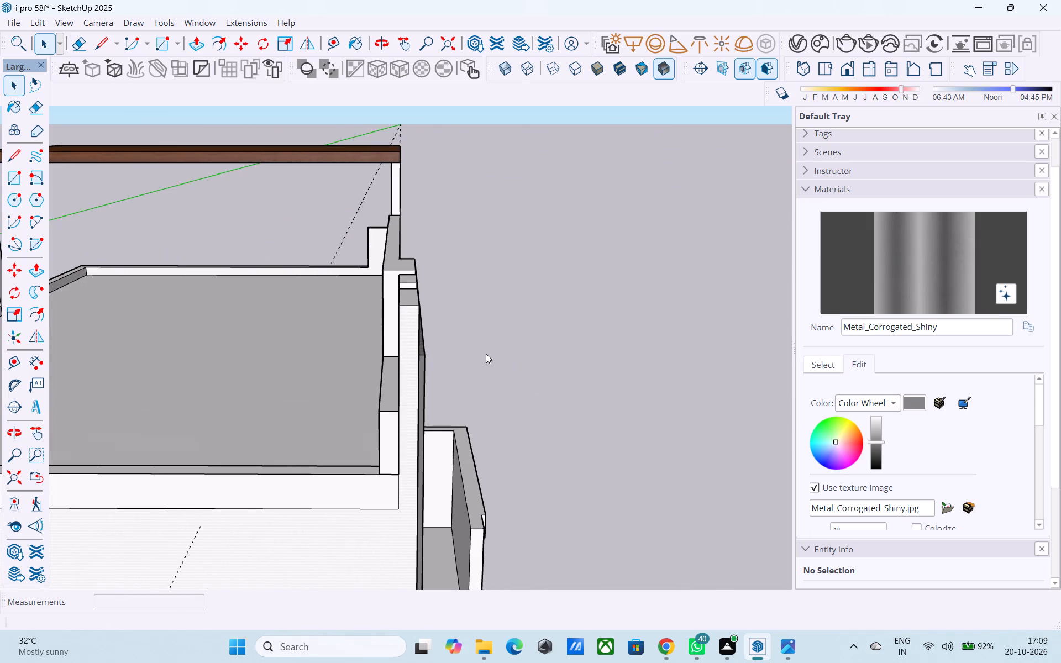
middle_drag(486, 354, 491, 352)
middle_drag(415, 348, 529, 331)
key(ctrl+s)
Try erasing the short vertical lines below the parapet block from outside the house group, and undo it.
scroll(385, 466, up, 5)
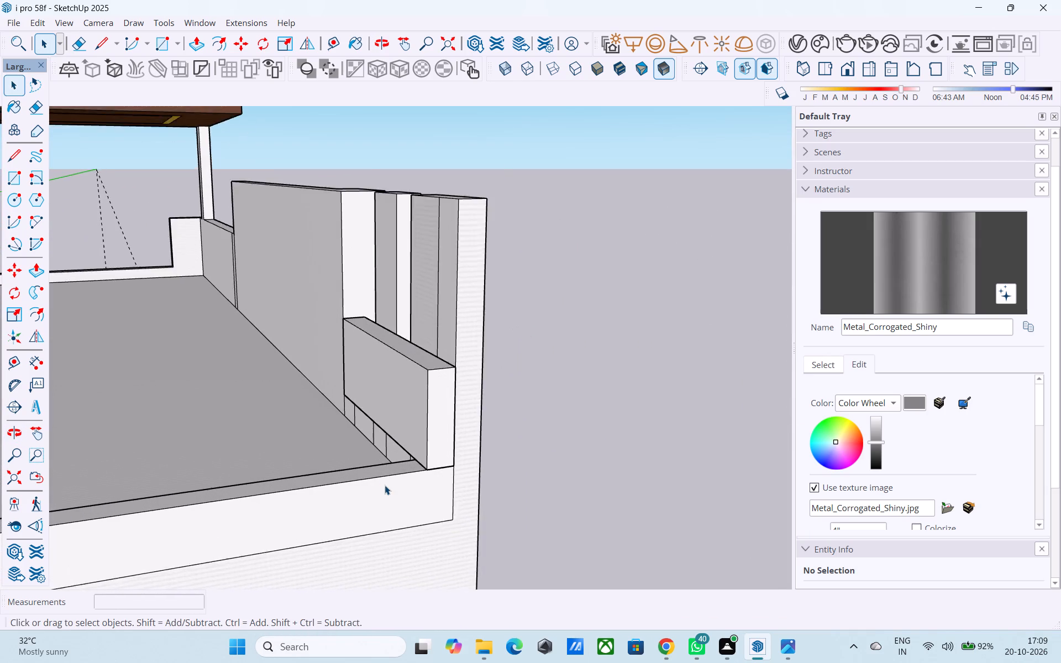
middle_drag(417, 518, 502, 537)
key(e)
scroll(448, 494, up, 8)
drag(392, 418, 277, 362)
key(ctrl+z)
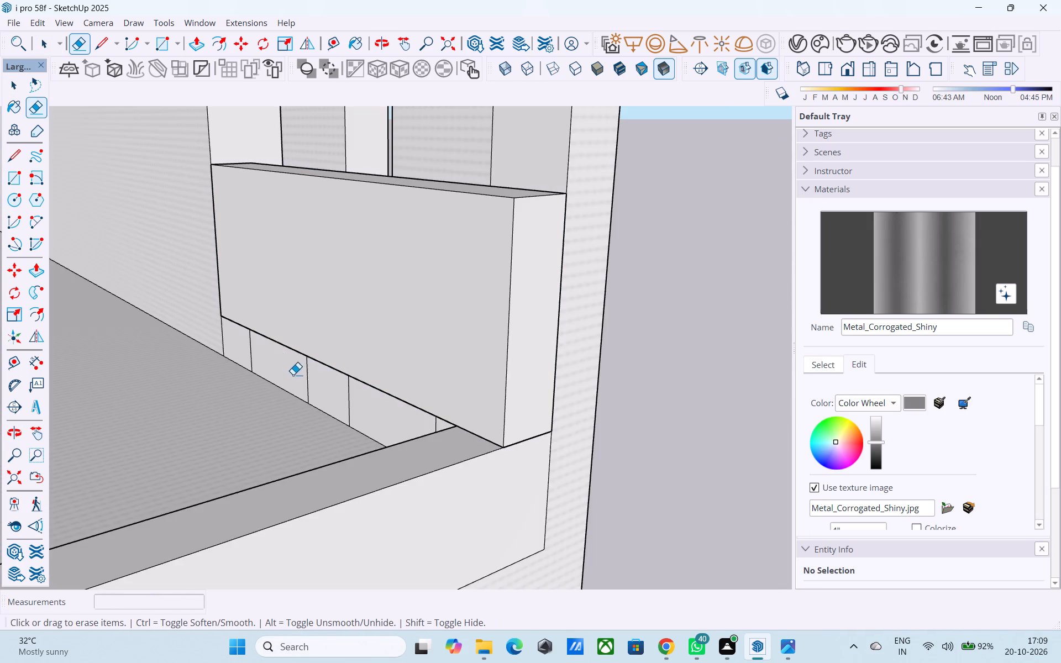
Open the house group and erase the short vertical lines on the low roof-edge face below the parapet block.
scroll(304, 385, up, 4)
key(space)
double_click(307, 386)
key(e)
drag(307, 386, 302, 381)
drag(259, 355, 223, 345)
click(216, 339)
drag(296, 372, 358, 401)
drag(371, 411, 434, 434)
middle_drag(388, 441, 538, 486)
drag(616, 472, 592, 474)
Save the model and close the house group.
middle_drag(578, 478, 368, 426)
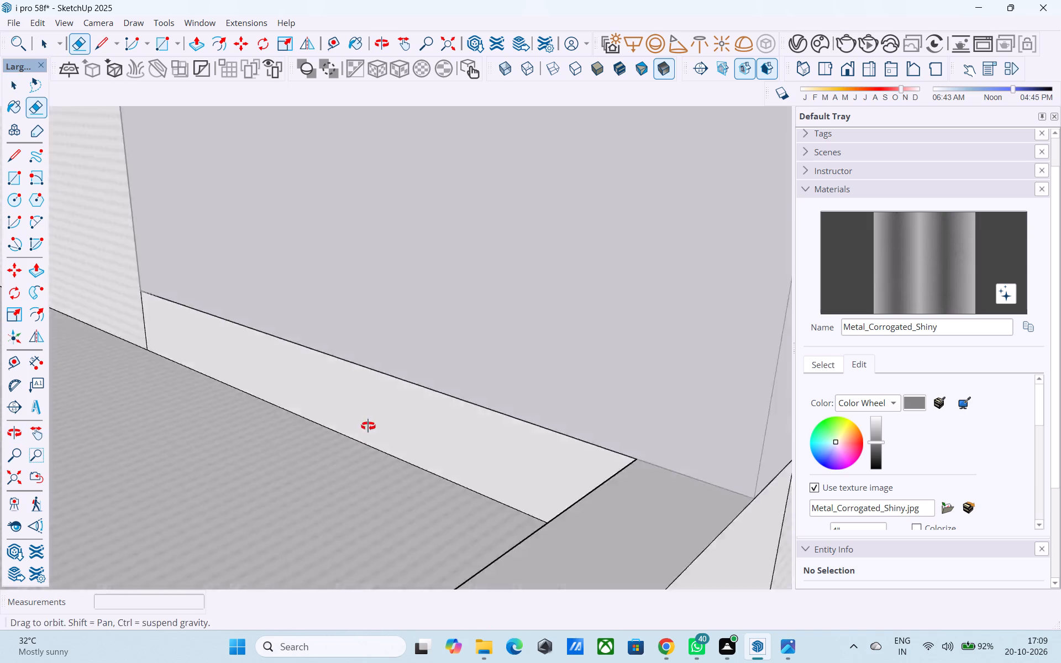
middle_drag(368, 426, 298, 410)
scroll(455, 403, down, 7)
middle_drag(568, 469, 318, 448)
scroll(573, 421, down, 5)
middle_drag(601, 470, 396, 464)
scroll(369, 417, down, 11)
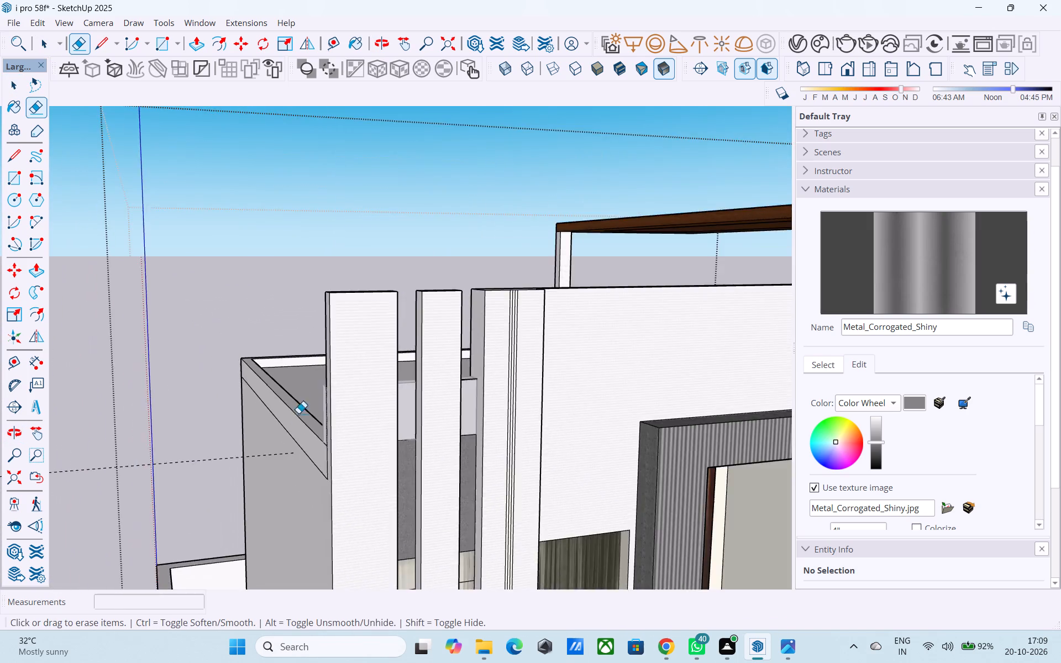
scroll(298, 413, down, 11)
key(space)
key(ctrl+s)
click(284, 282)
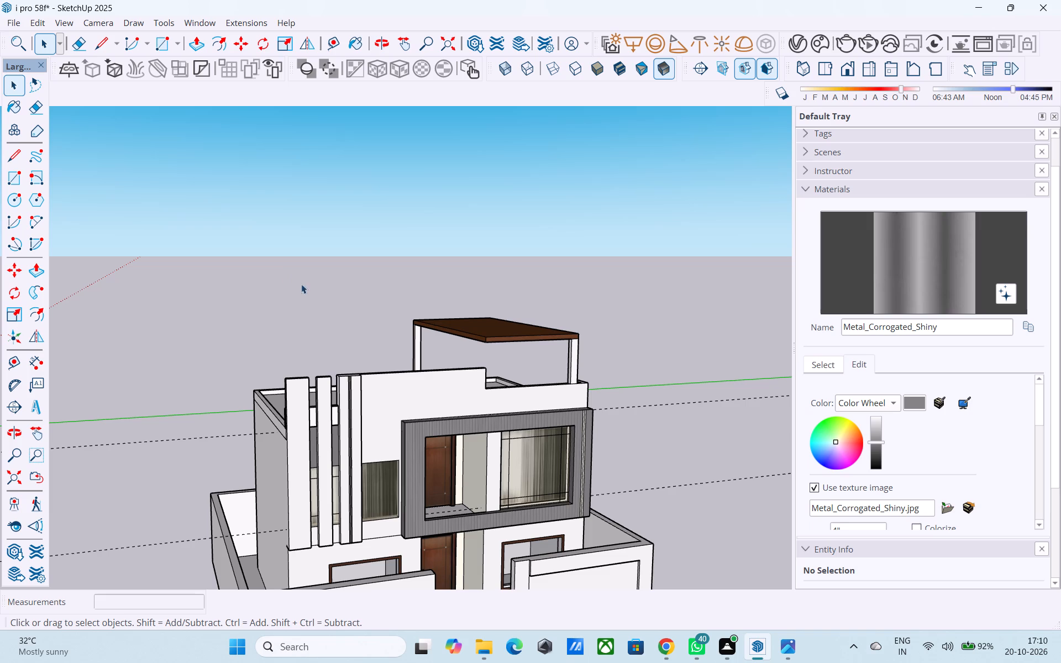
Open the house group, erase the two dashed guide lines crossing the house, and close the group.
scroll(291, 261, down, 6)
middle_drag(321, 260, 249, 214)
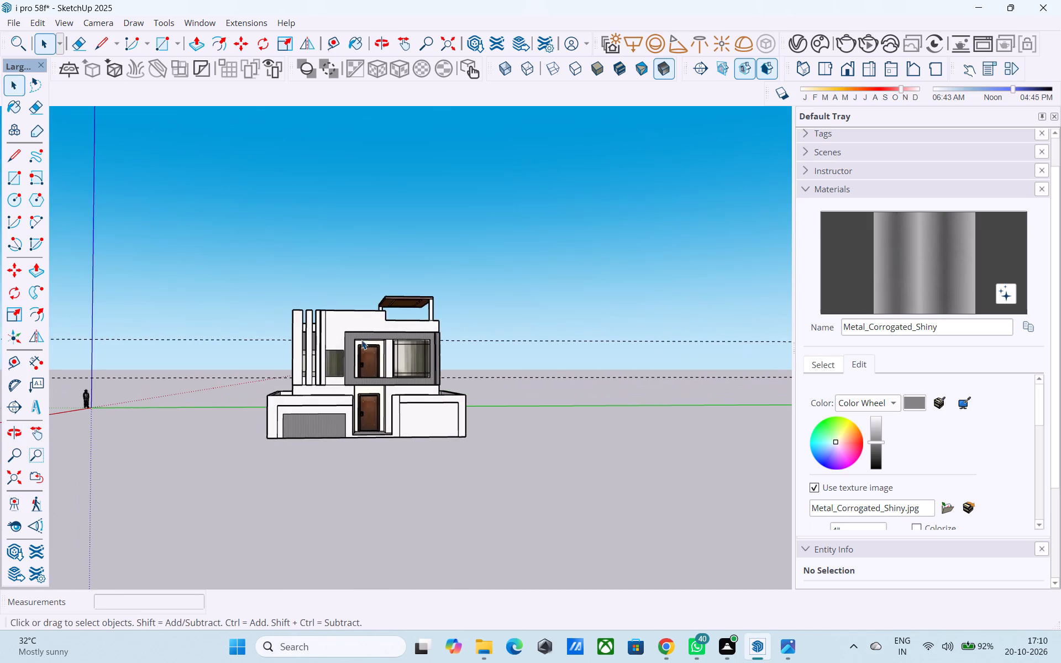
scroll(358, 340, up, 5)
double_click(357, 339)
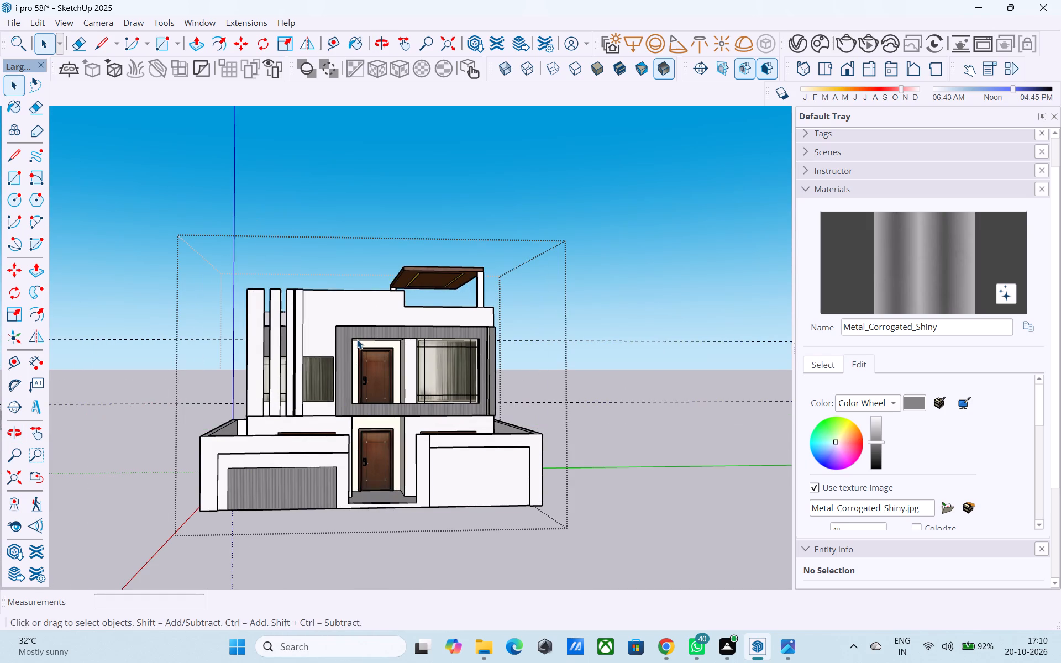
key(e)
drag(598, 412, 603, 303)
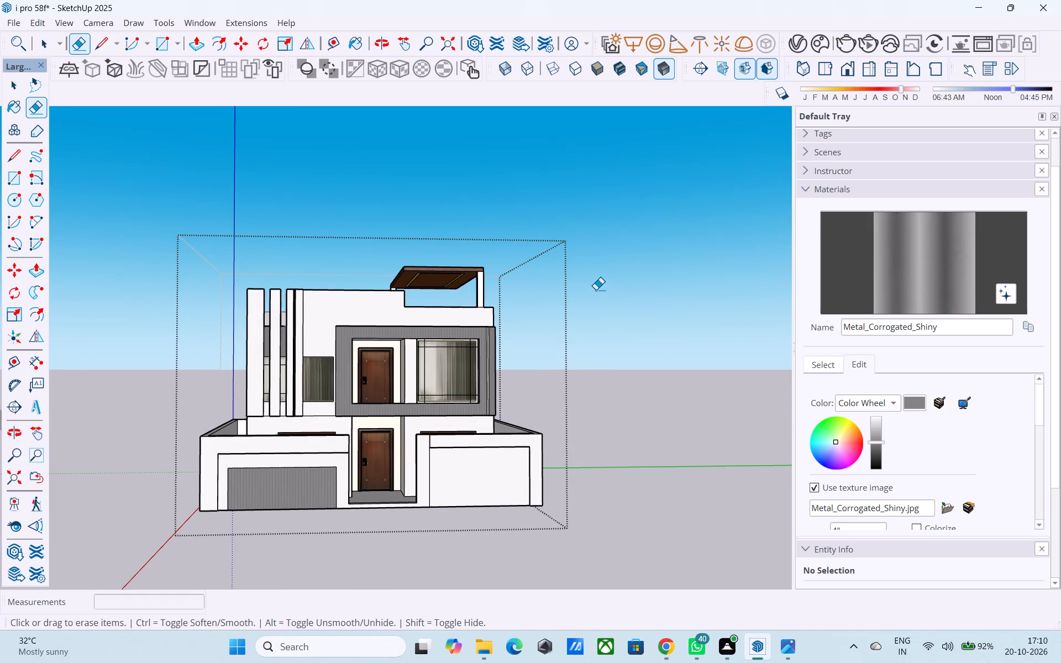
scroll(595, 289, down, 1)
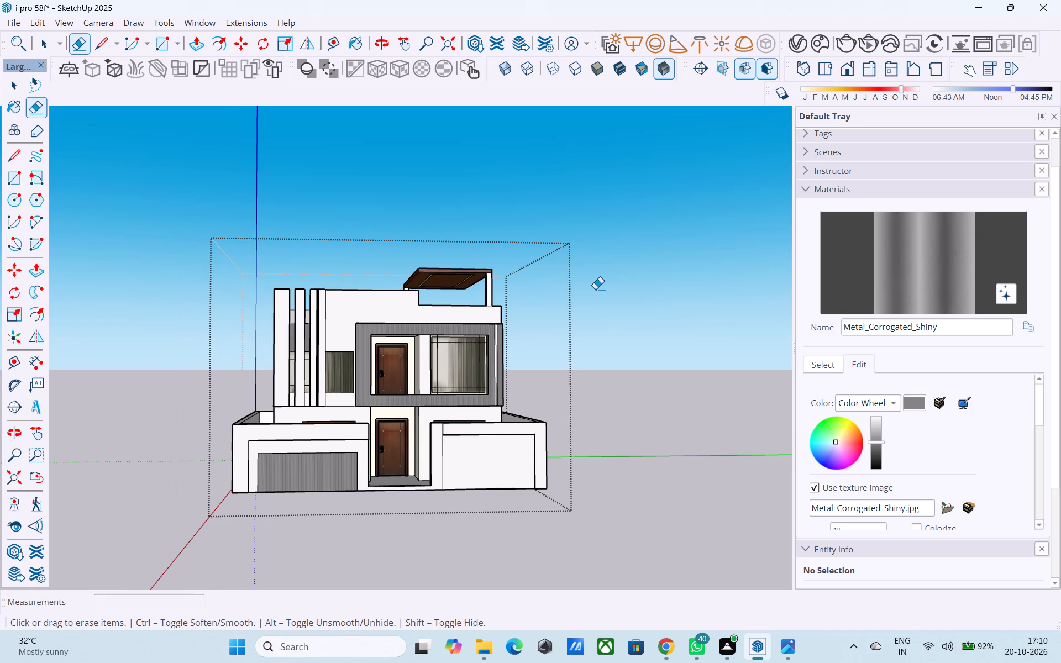
key(space)
scroll(595, 287, down, 2)
click(595, 287)
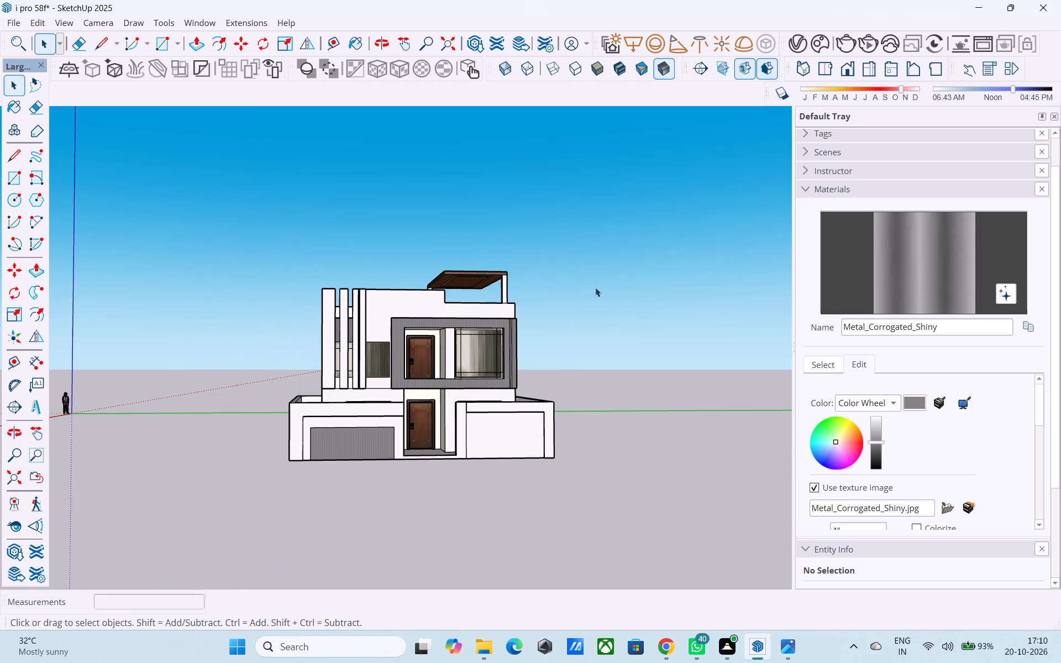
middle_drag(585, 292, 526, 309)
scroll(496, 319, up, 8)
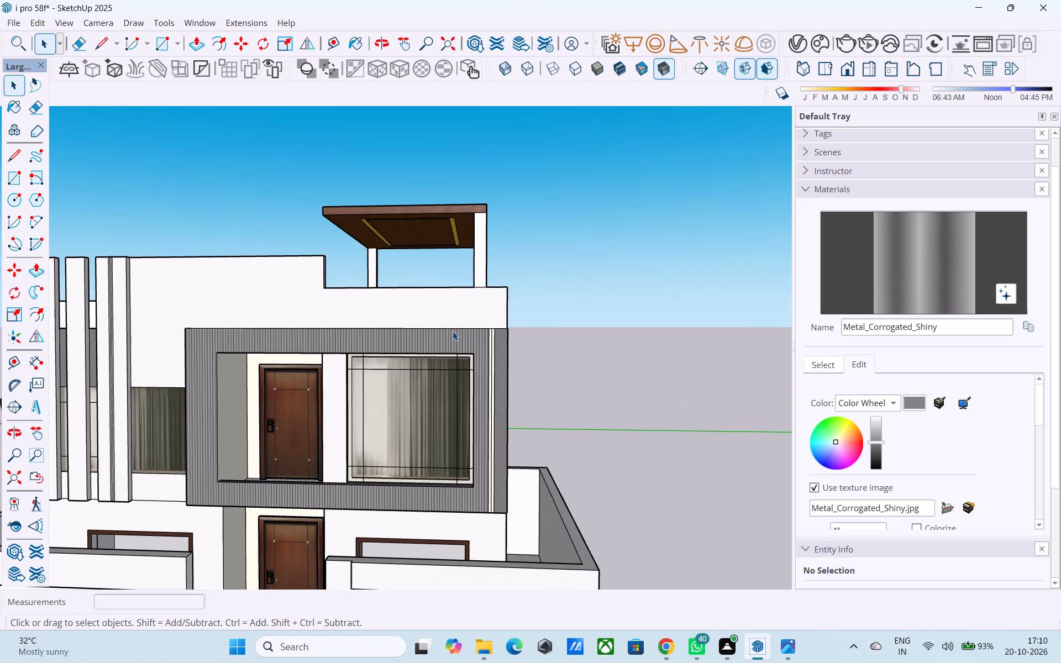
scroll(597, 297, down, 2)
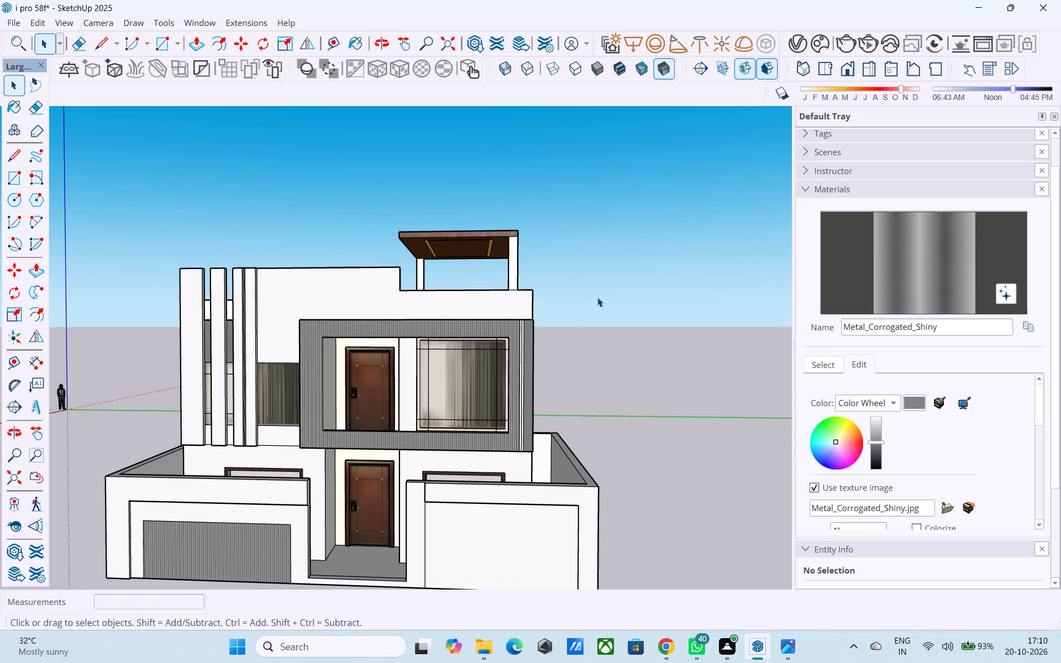
Import the Modern+Gate+1 model from Downloads and place it on the ground in front of the house's entrance opening.
scroll(597, 297, down, 2)
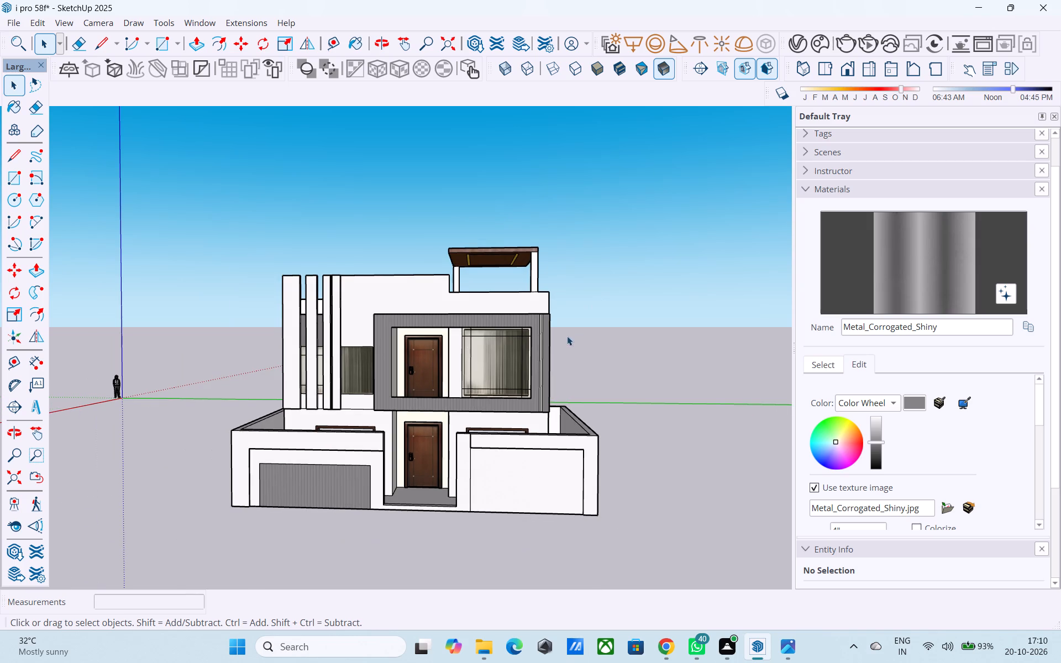
middle_click(536, 333)
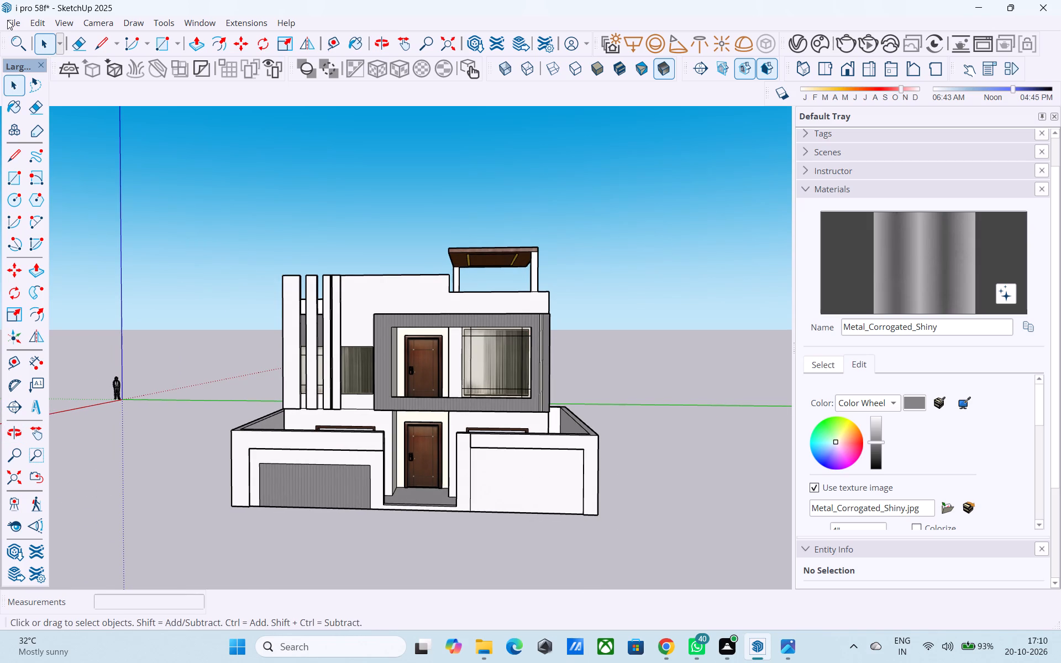
click(7, 19)
click(107, 214)
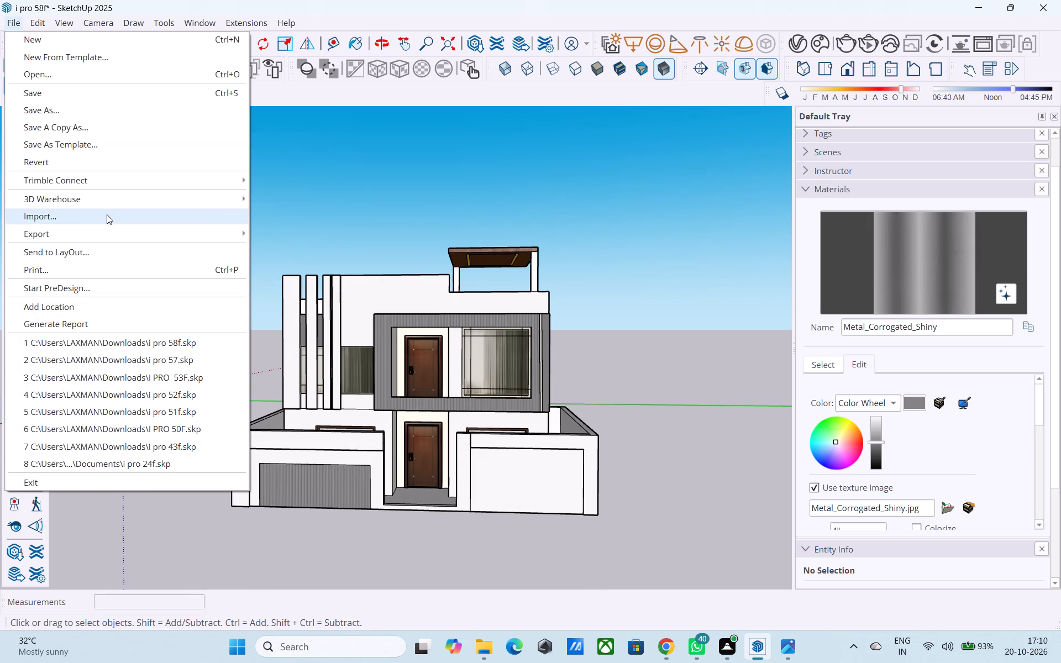
scroll(215, 324, down, 7)
scroll(218, 323, up, 1)
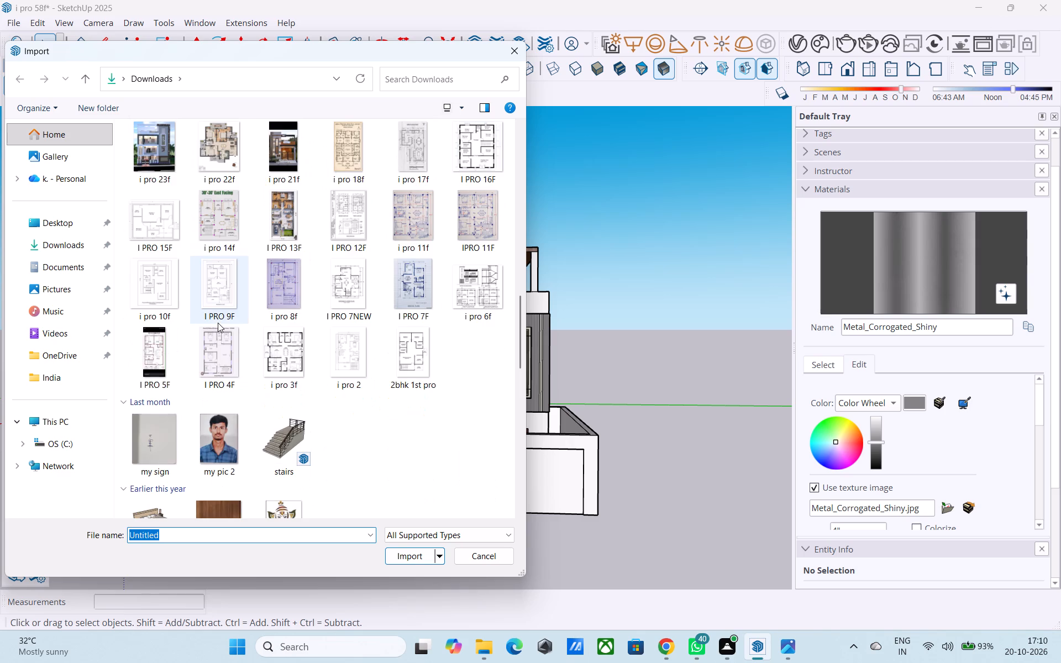
scroll(217, 322, down, 1)
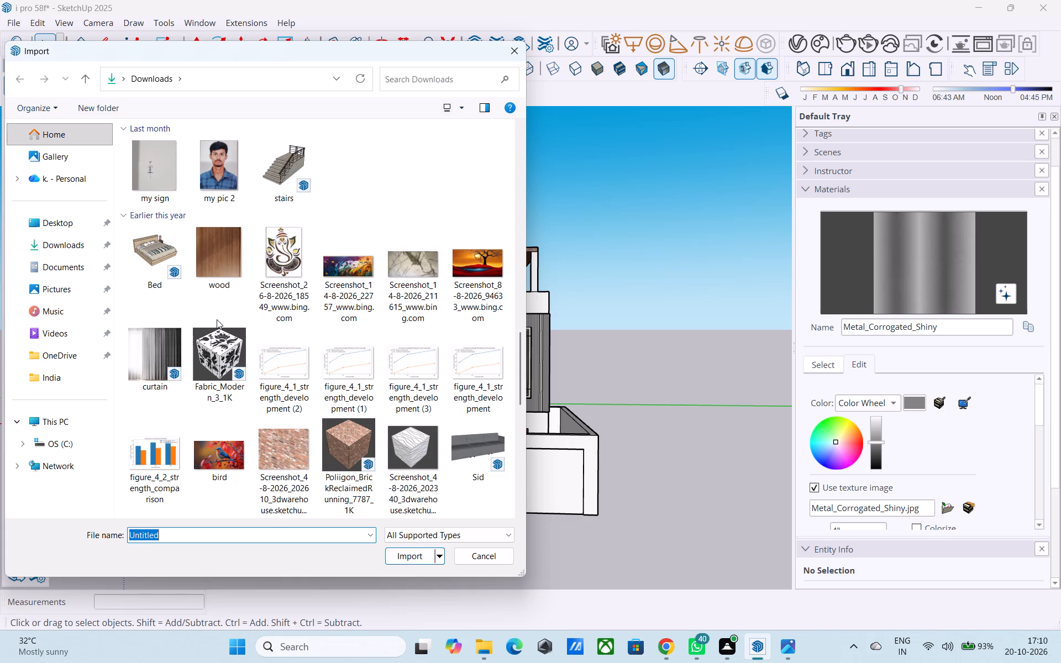
scroll(217, 319, down, 1)
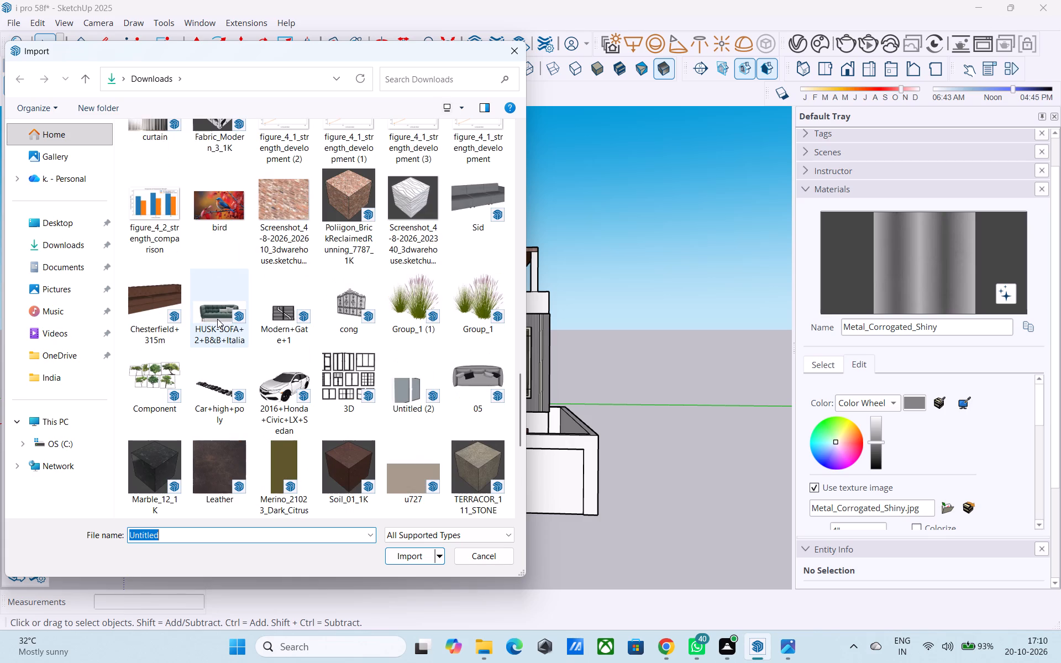
click(276, 322)
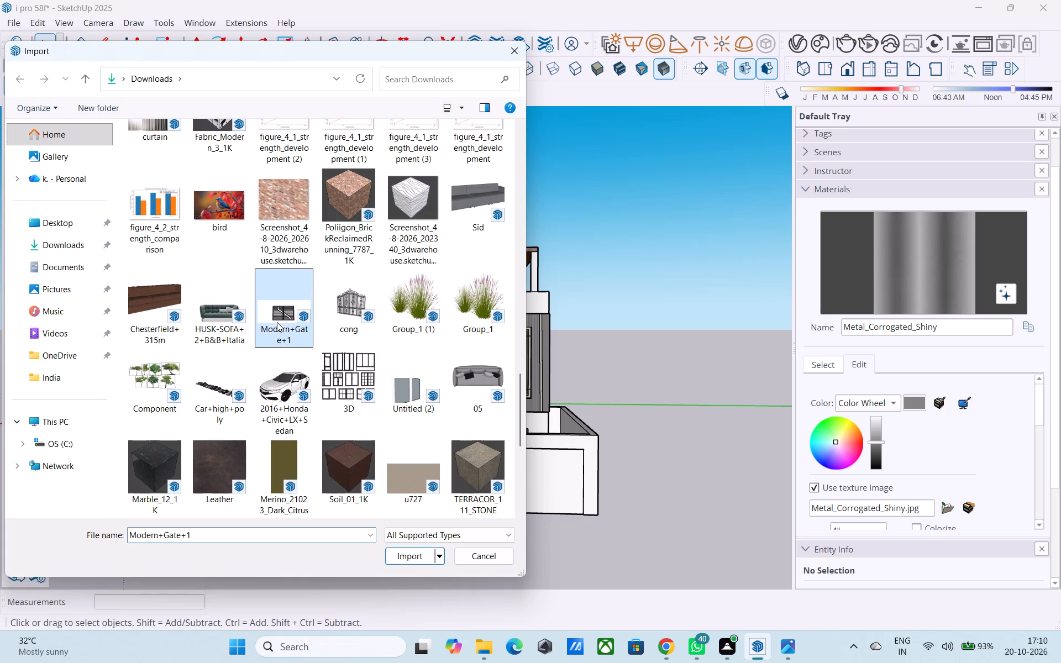
click(424, 562)
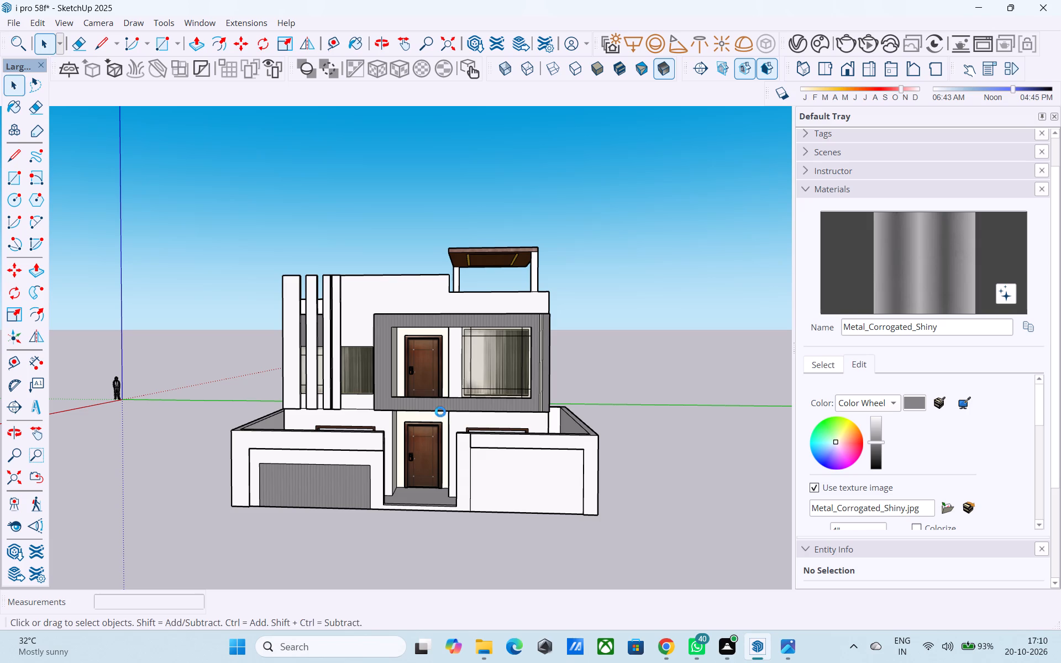
scroll(435, 466, down, 6)
middle_drag(419, 421, 433, 532)
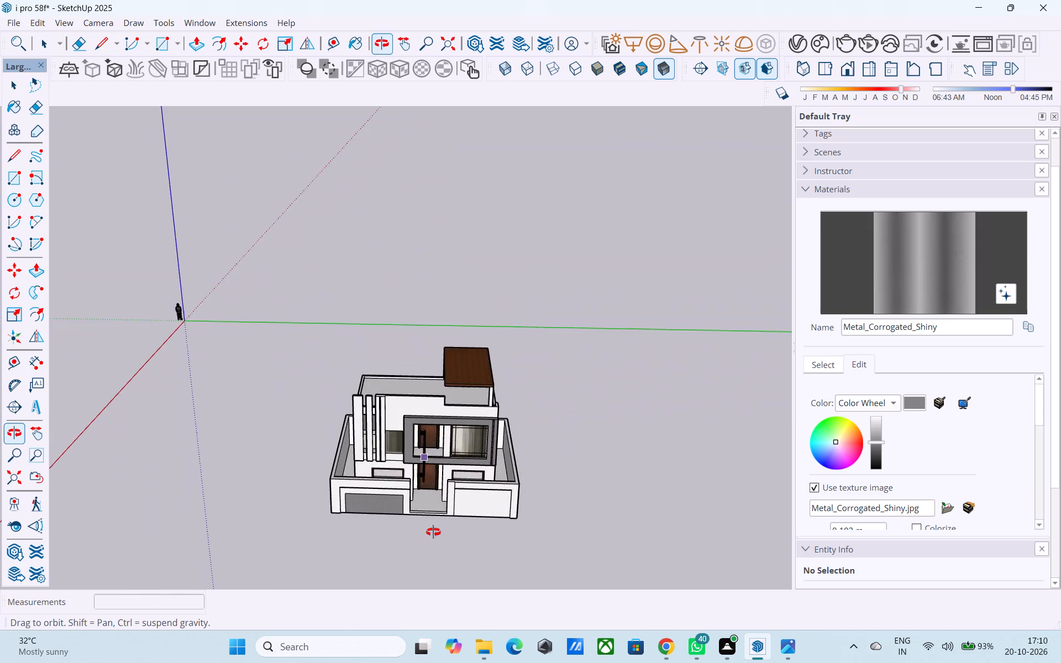
middle_drag(433, 532, 427, 556)
scroll(427, 557, up, 6)
click(407, 520)
Rotate the imported gate about 90° around the vertical axis so it stands parallel to the front boundary wall.
middle_drag(450, 492, 525, 429)
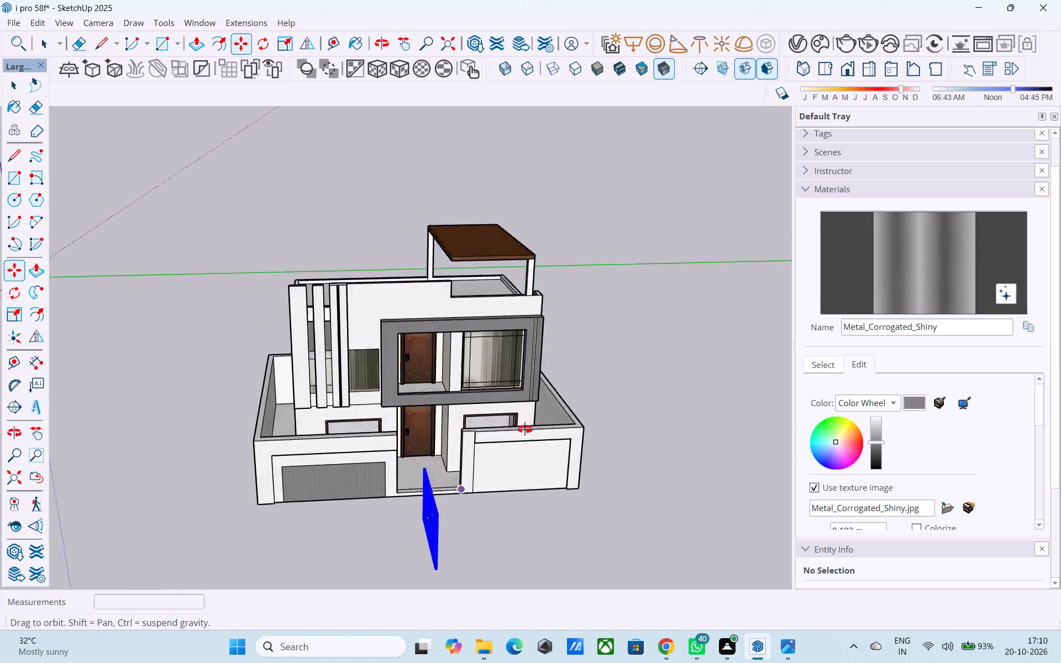
middle_drag(525, 429, 499, 316)
key(q)
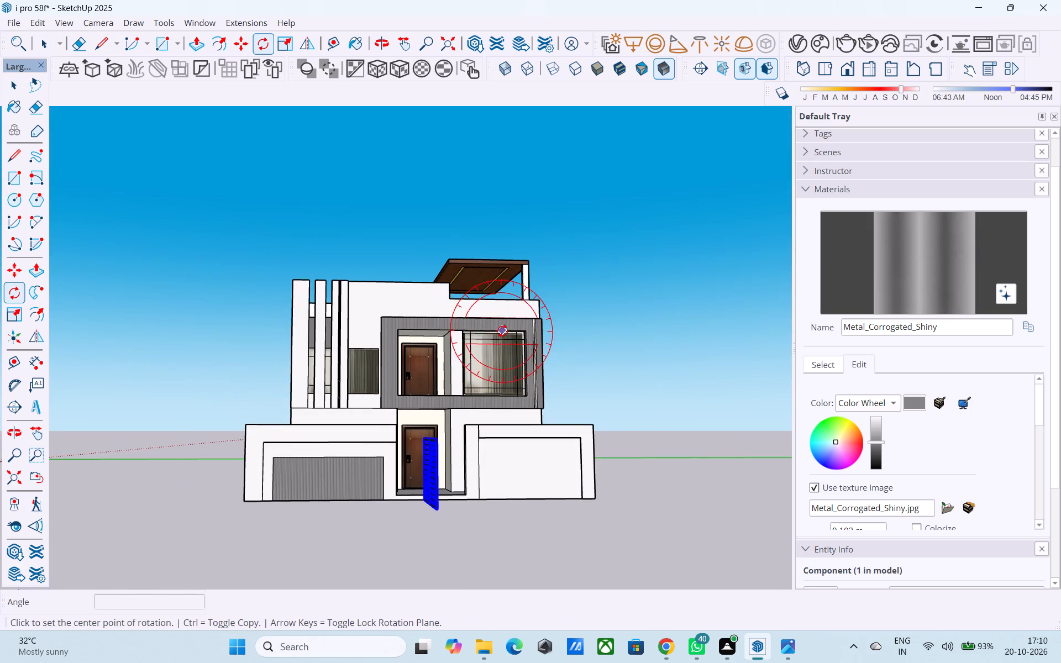
scroll(498, 343, down, 1)
shift+middle_drag(464, 462, 470, 492)
scroll(464, 473, up, 3)
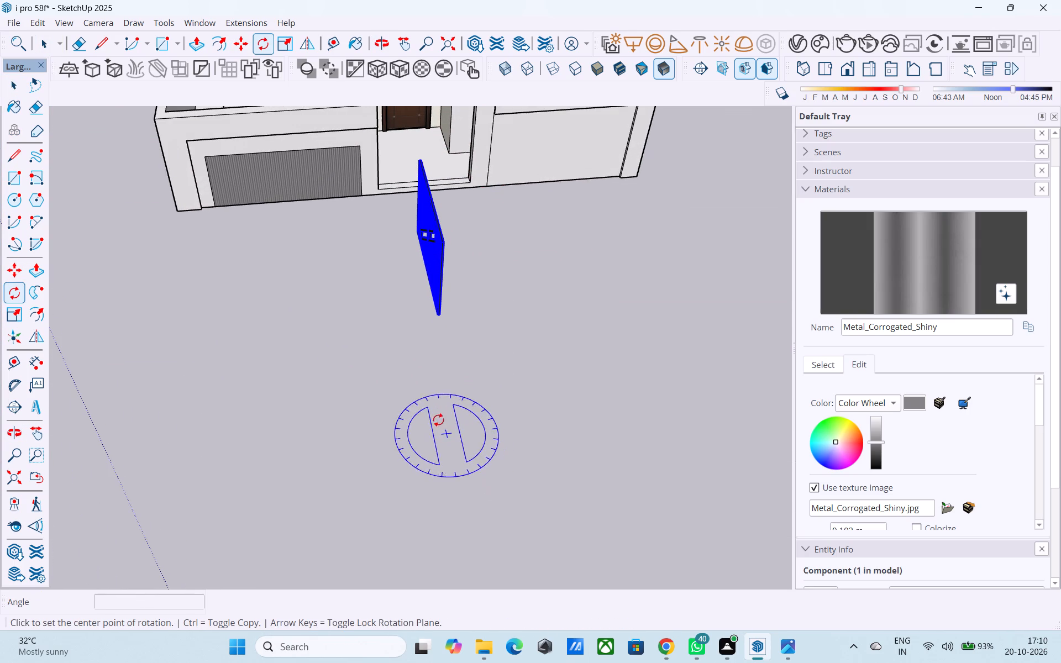
click(417, 390)
click(481, 381)
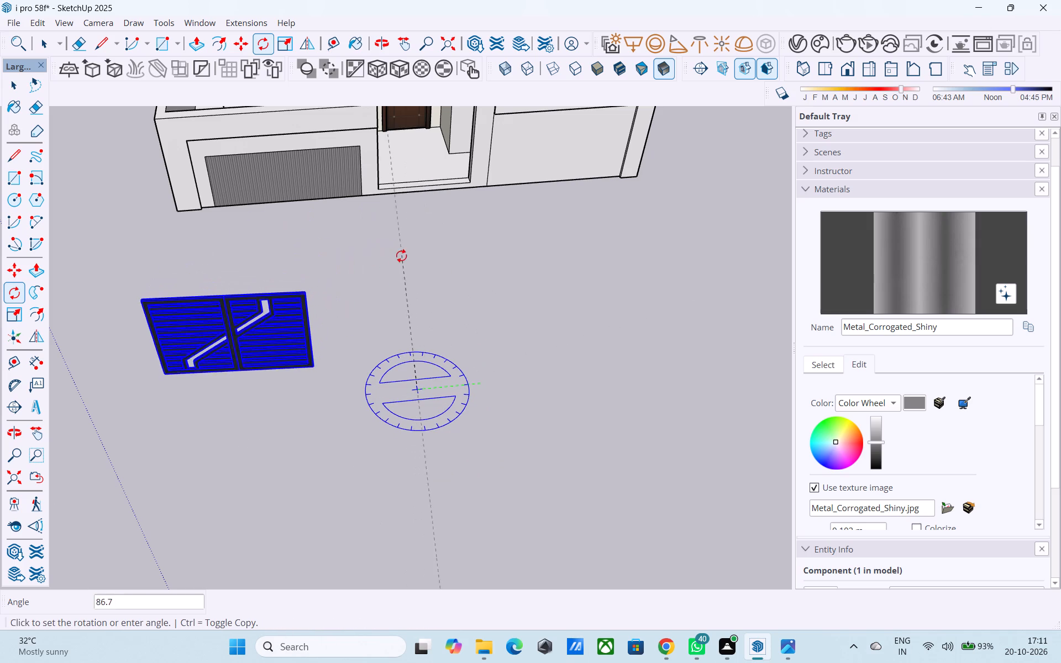
click(389, 259)
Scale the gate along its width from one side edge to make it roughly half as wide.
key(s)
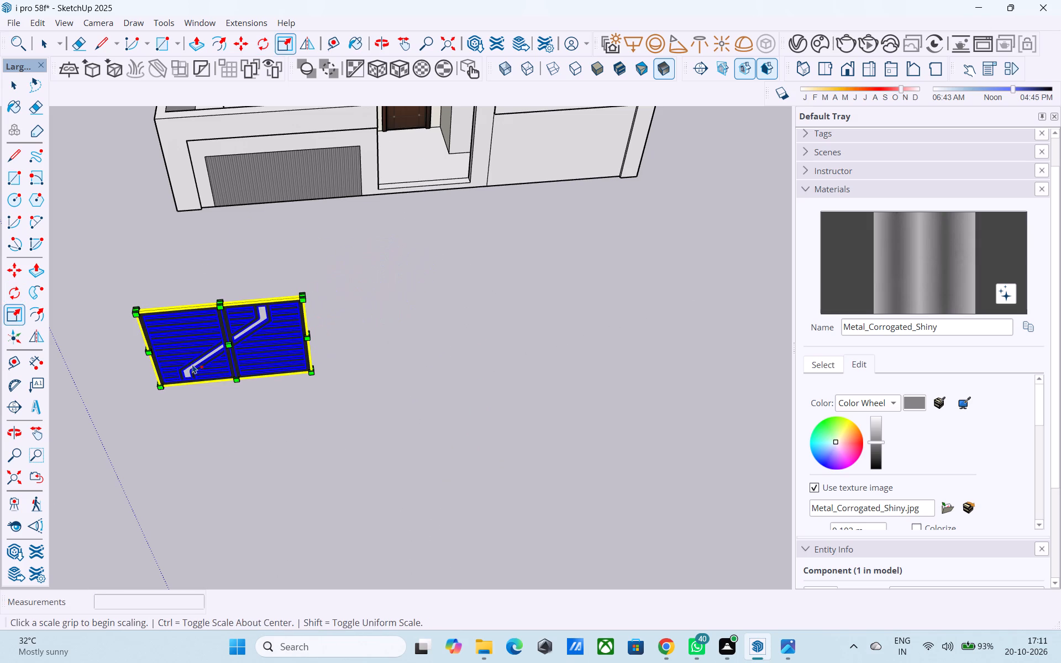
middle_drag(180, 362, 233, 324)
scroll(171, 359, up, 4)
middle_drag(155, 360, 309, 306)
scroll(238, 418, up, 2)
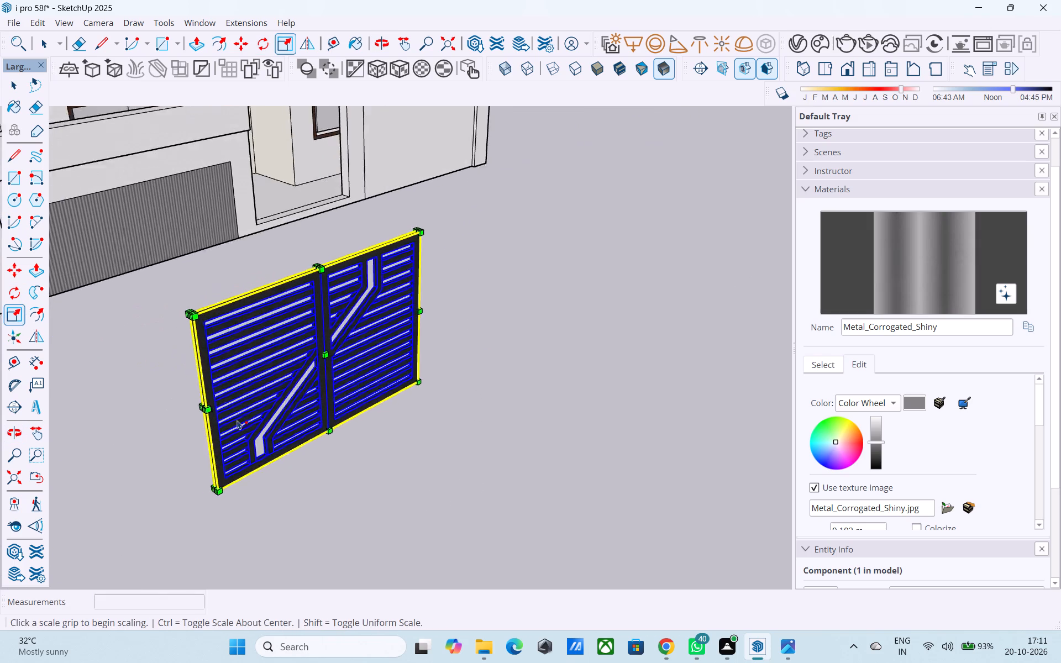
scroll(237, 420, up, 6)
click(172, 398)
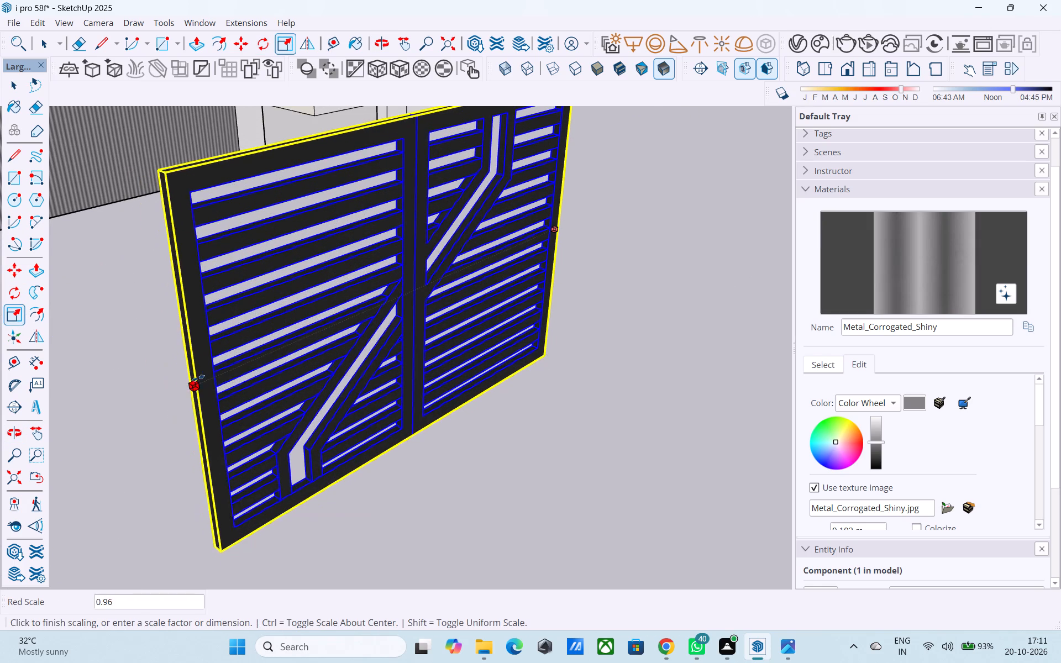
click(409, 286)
Move the gate by its bottom corner to the bottom corner of the boundary wall opening beside the corrugated panel.
middle_drag(409, 286, 406, 286)
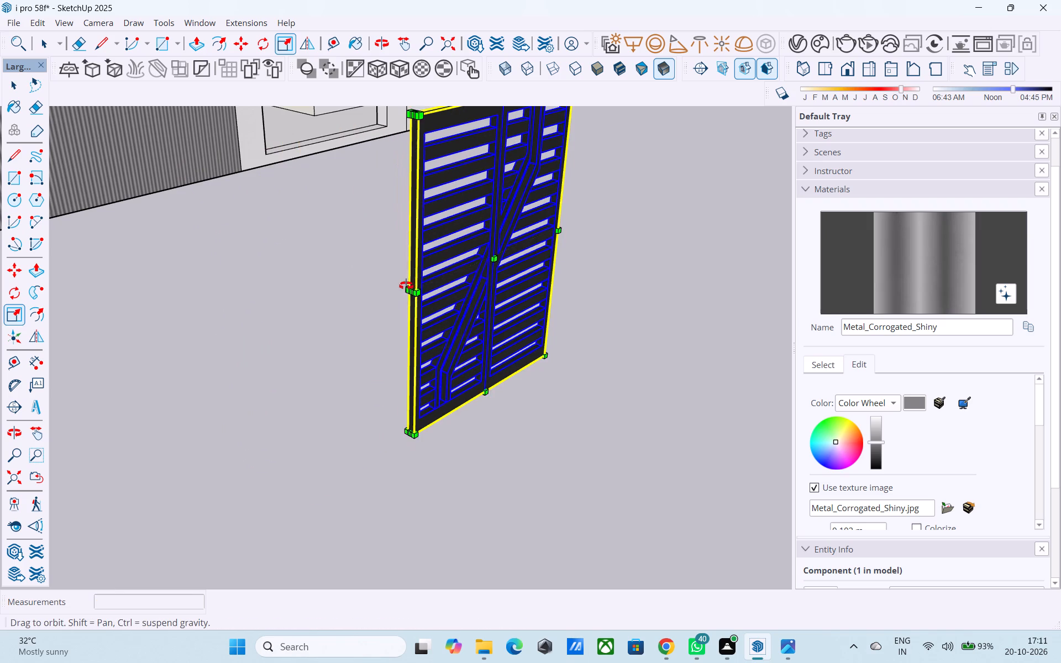
middle_drag(406, 286, 349, 293)
scroll(382, 262, down, 2)
middle_drag(402, 288, 320, 340)
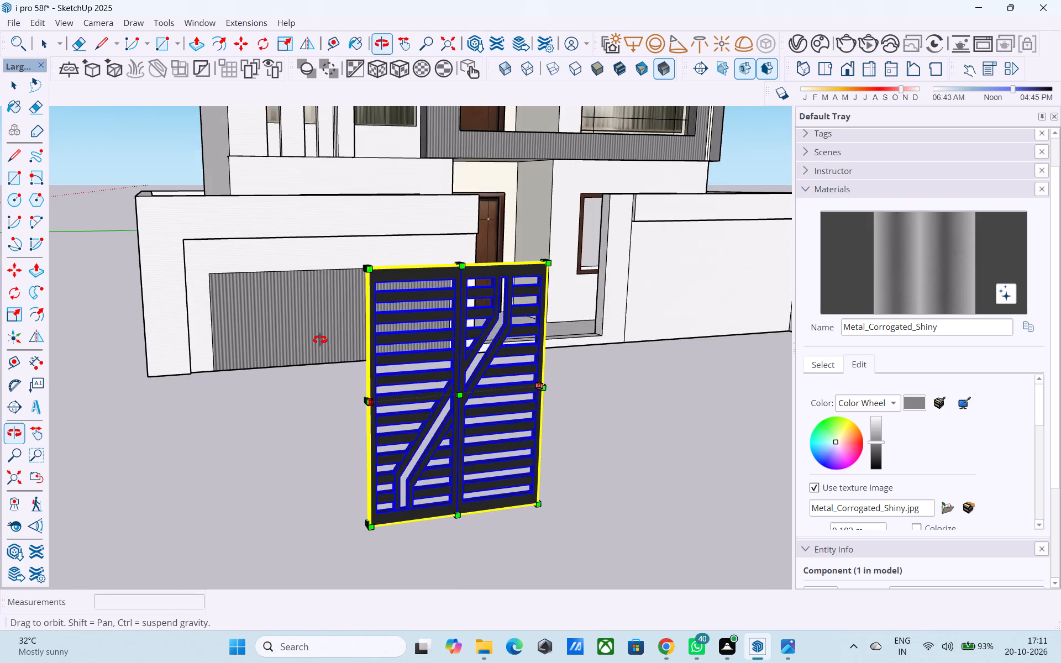
middle_drag(320, 340, 383, 362)
key(m)
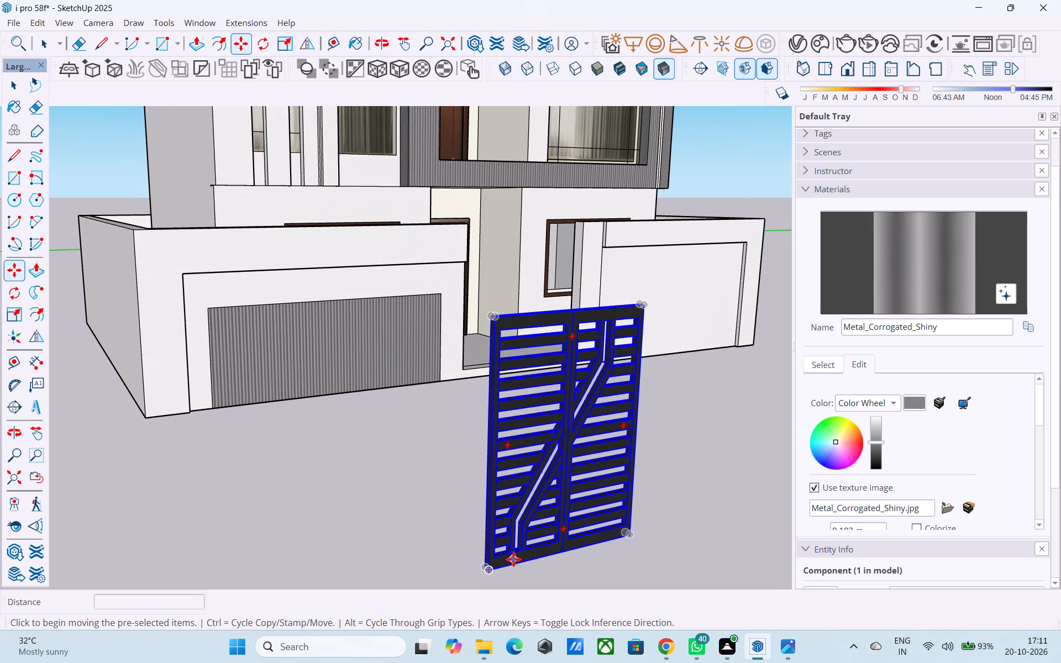
scroll(502, 566, up, 3)
click(490, 571)
scroll(516, 346, down, 5)
middle_drag(512, 326, 499, 385)
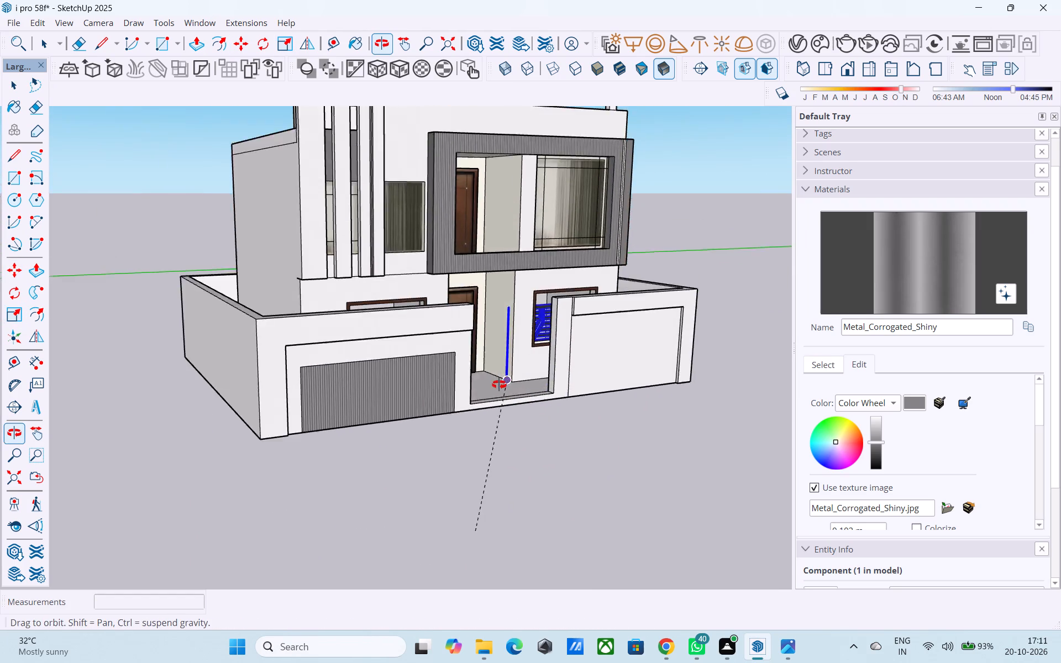
middle_drag(499, 385, 327, 406)
scroll(360, 411, up, 17)
middle_drag(443, 417, 381, 441)
scroll(401, 460, up, 5)
click(430, 409)
Scale the gate's width by about 1.69 from its free side edge so it spans the full entrance opening.
scroll(379, 393, down, 6)
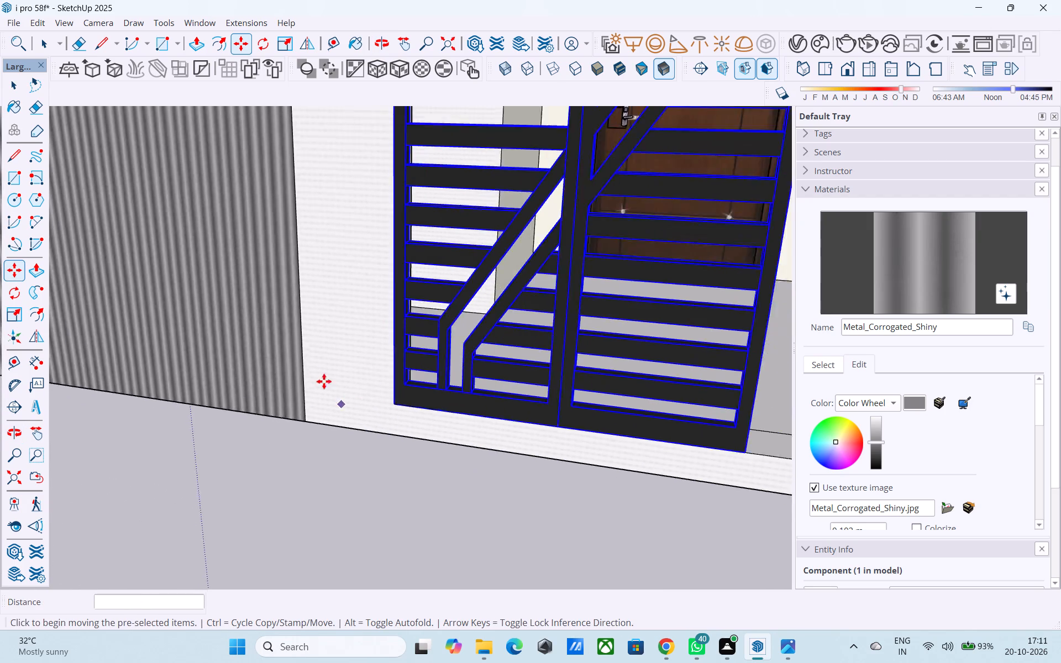
scroll(324, 381, down, 10)
middle_drag(348, 389, 293, 419)
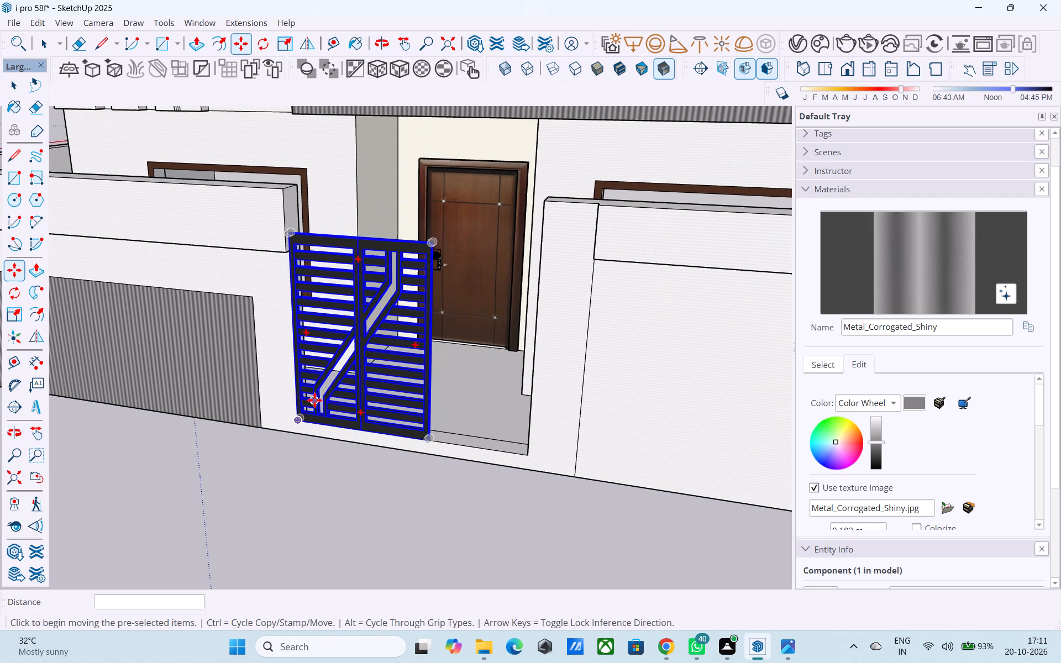
middle_drag(413, 373, 374, 369)
key(s)
scroll(379, 366, up, 4)
middle_drag(435, 350, 395, 340)
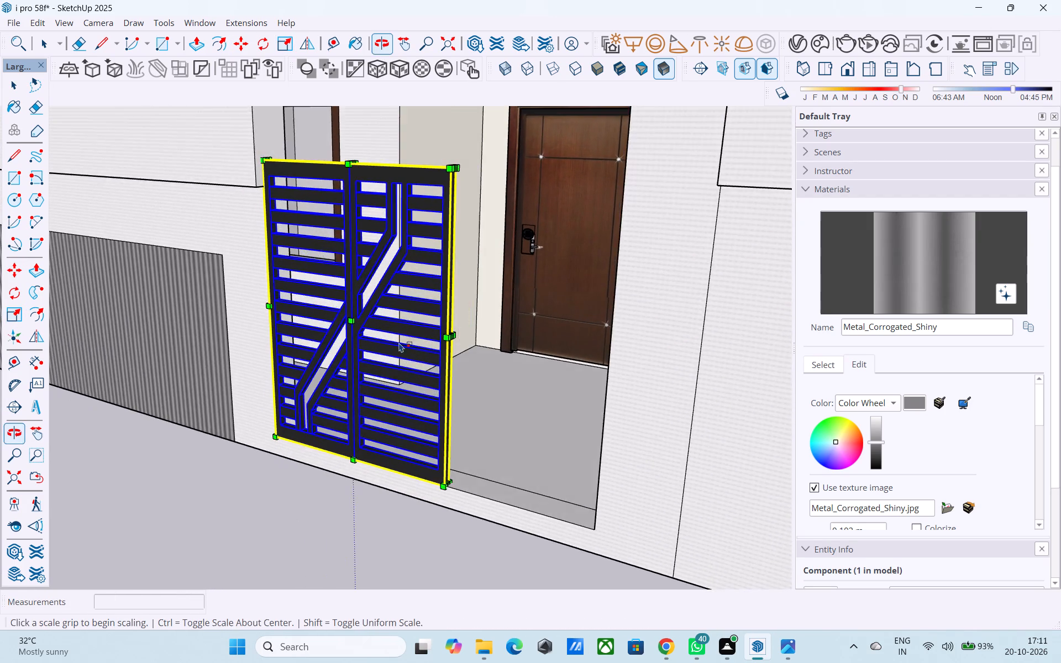
scroll(445, 346, up, 11)
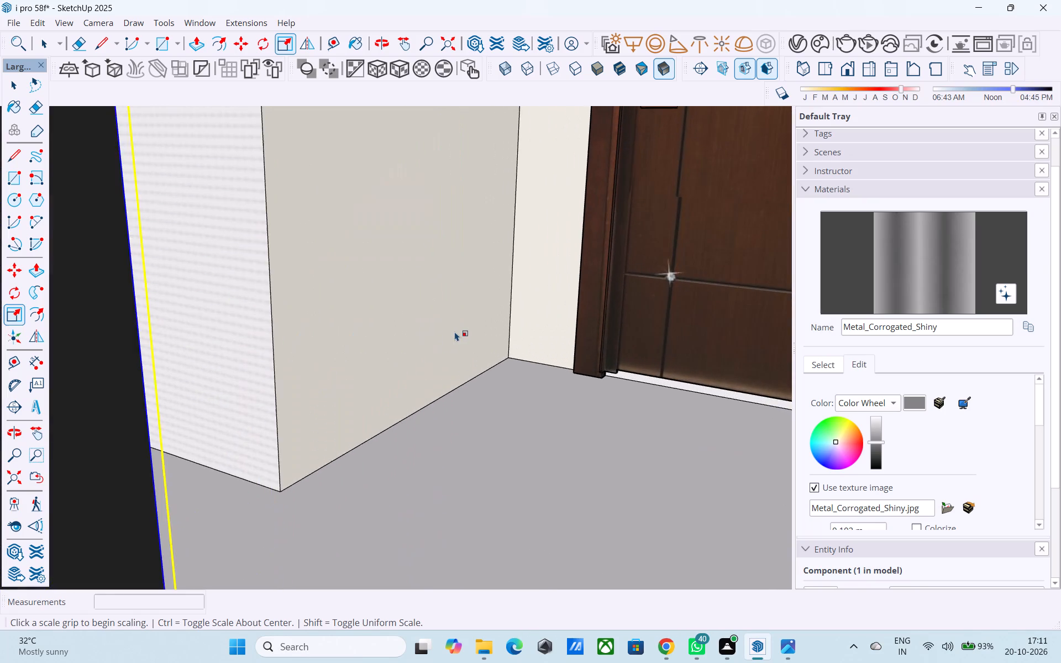
scroll(451, 331, down, 3)
click(438, 330)
scroll(439, 329, down, 11)
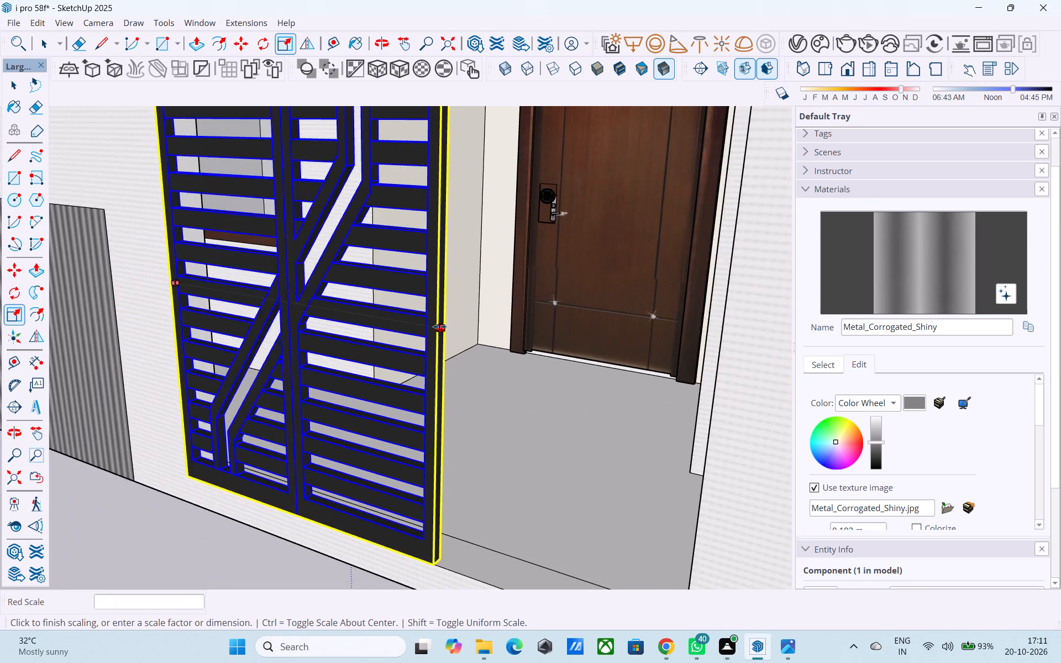
scroll(439, 327, down, 7)
click(587, 347)
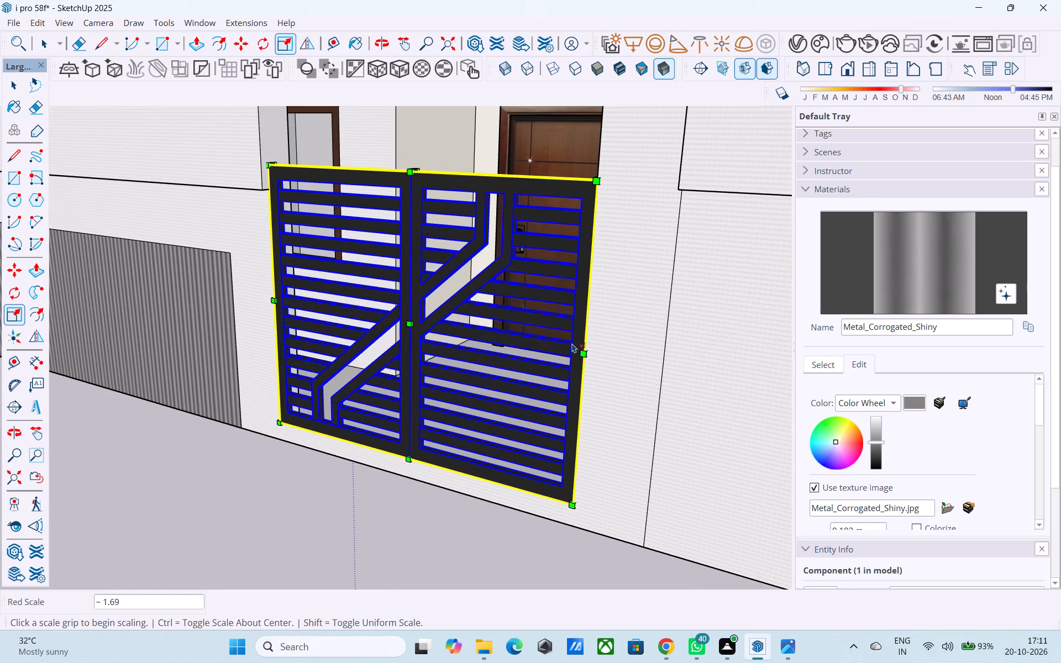
middle_drag(624, 336, 635, 336)
key(space)
Deselect the gate and examine its fit in the boundary wall opening from several angles around the front facade.
scroll(636, 334, down, 11)
middle_drag(438, 352, 447, 357)
scroll(374, 364, down, 5)
middle_drag(353, 383, 364, 397)
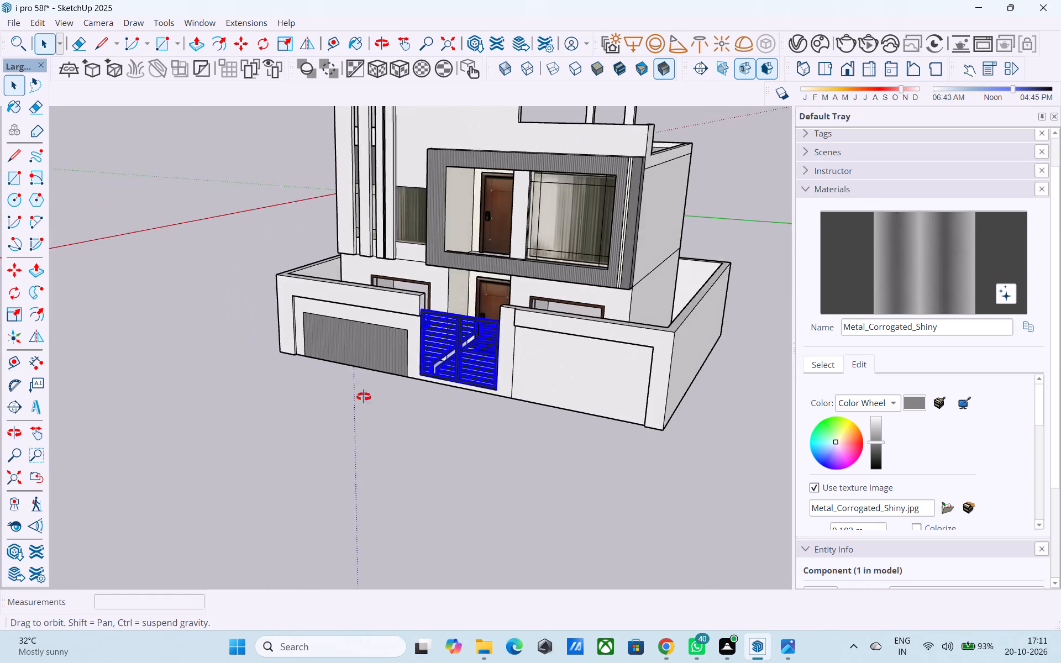
middle_drag(364, 397, 686, 382)
click(682, 379)
middle_drag(647, 352, 482, 287)
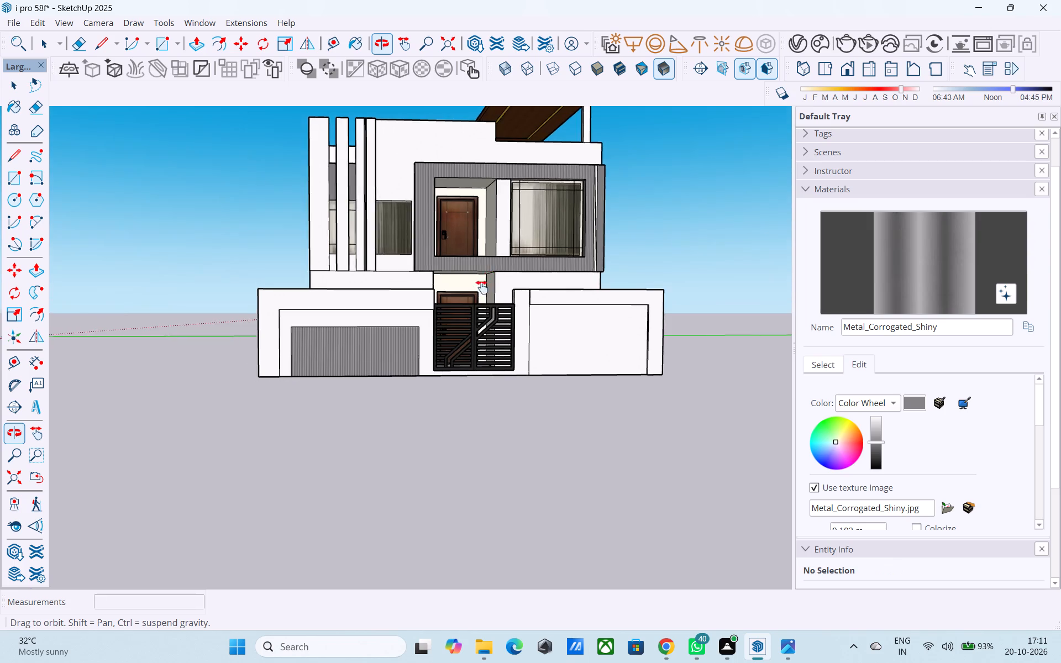
middle_drag(482, 287, 437, 360)
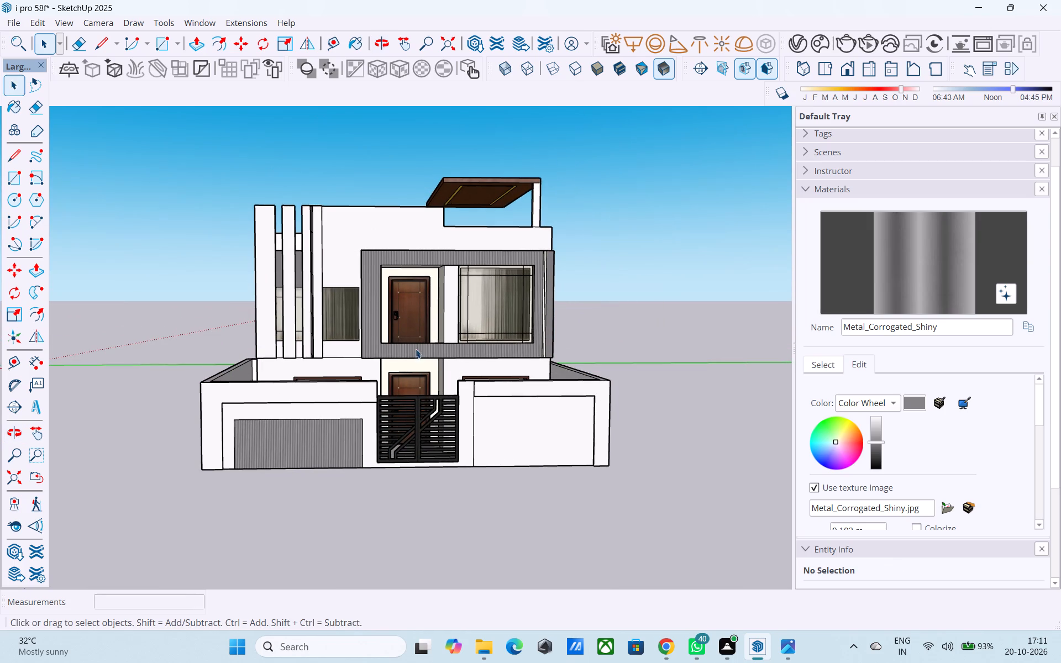
middle_drag(369, 328, 282, 400)
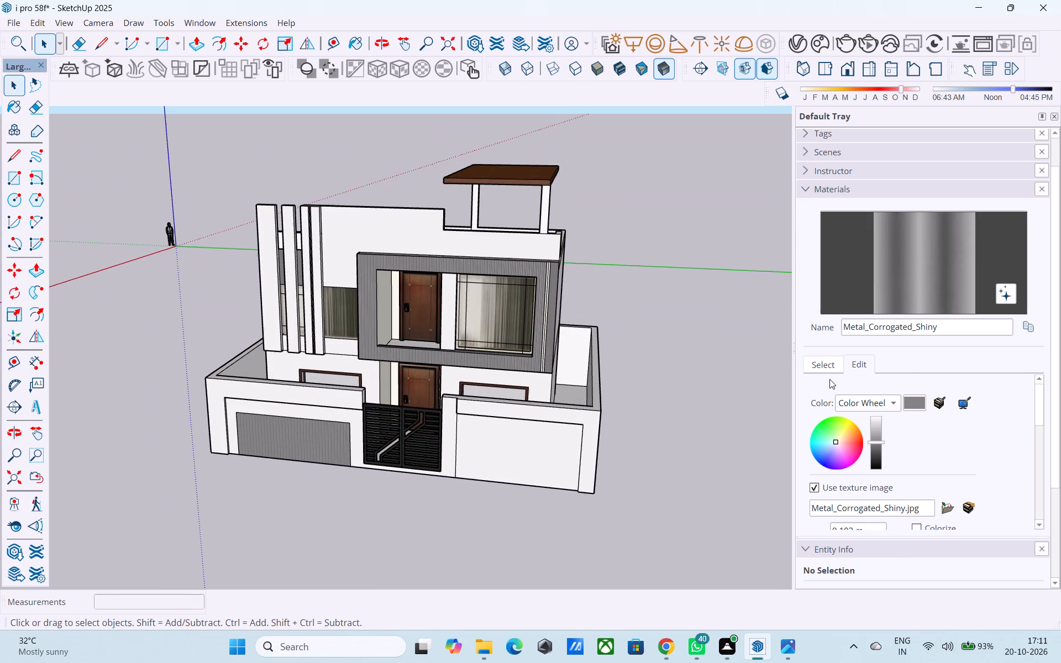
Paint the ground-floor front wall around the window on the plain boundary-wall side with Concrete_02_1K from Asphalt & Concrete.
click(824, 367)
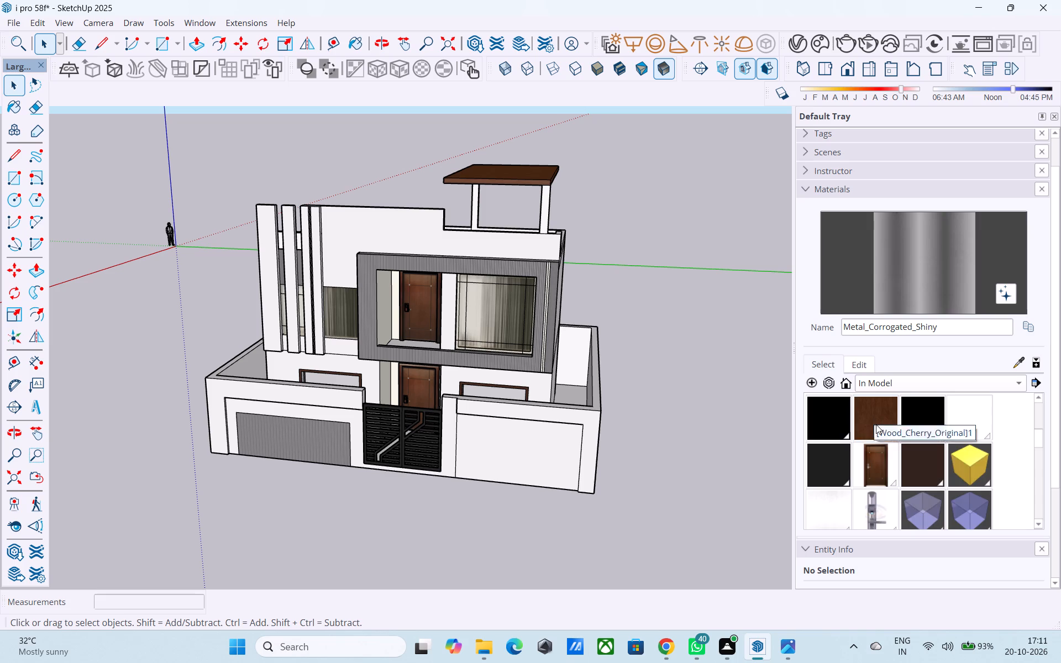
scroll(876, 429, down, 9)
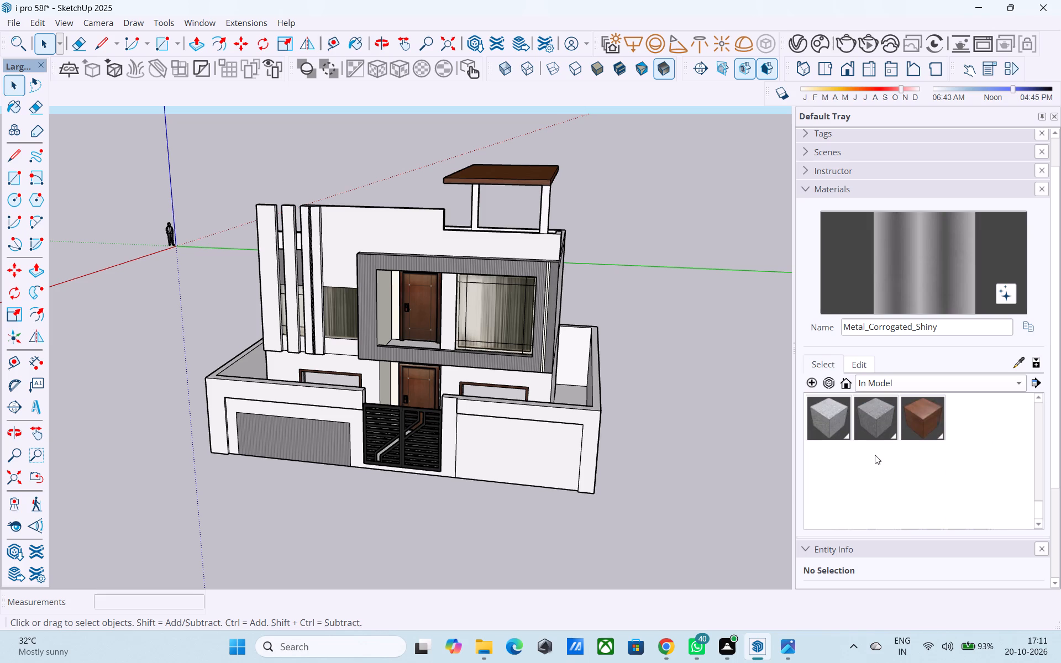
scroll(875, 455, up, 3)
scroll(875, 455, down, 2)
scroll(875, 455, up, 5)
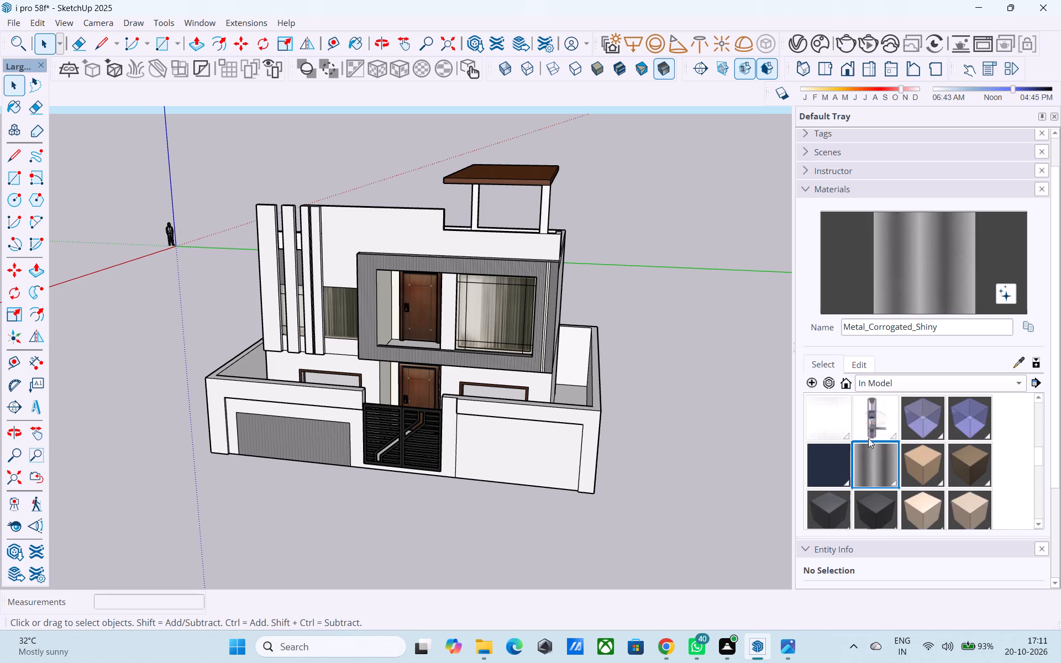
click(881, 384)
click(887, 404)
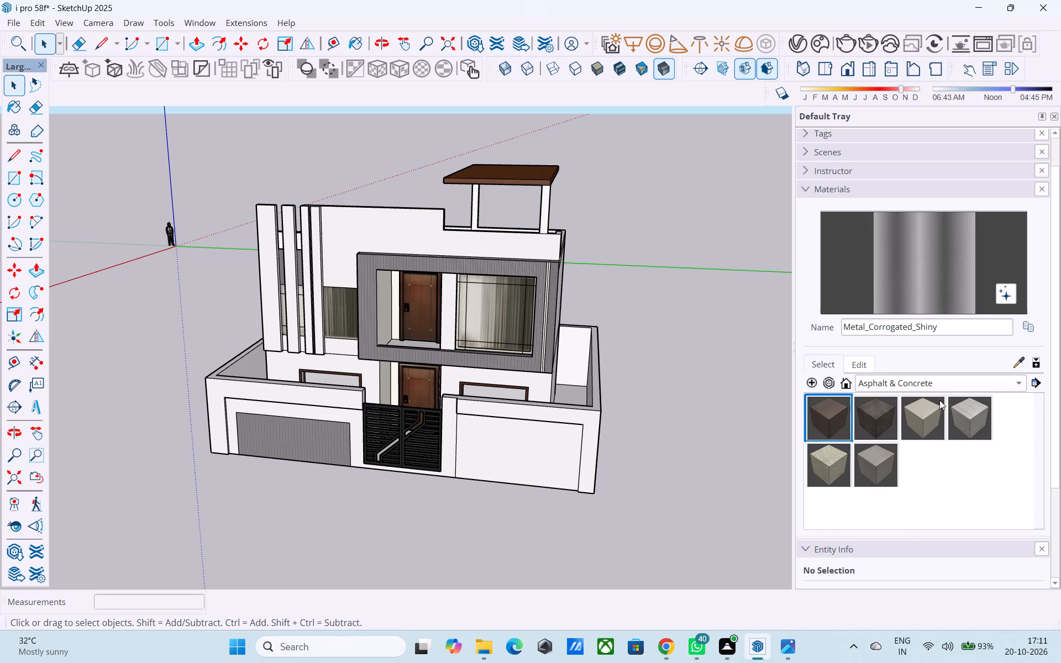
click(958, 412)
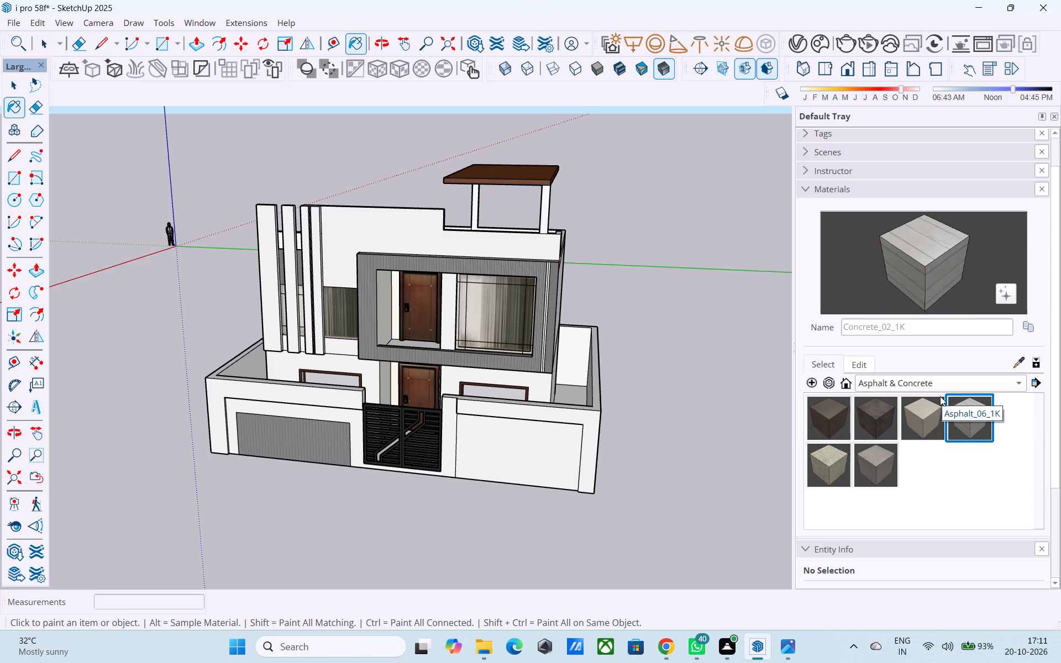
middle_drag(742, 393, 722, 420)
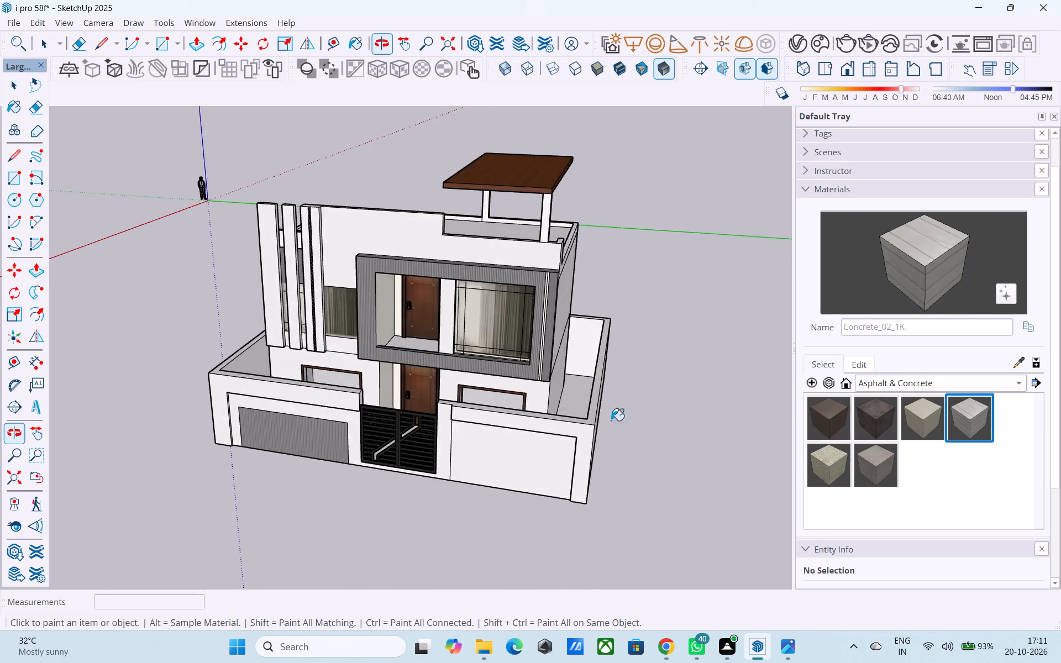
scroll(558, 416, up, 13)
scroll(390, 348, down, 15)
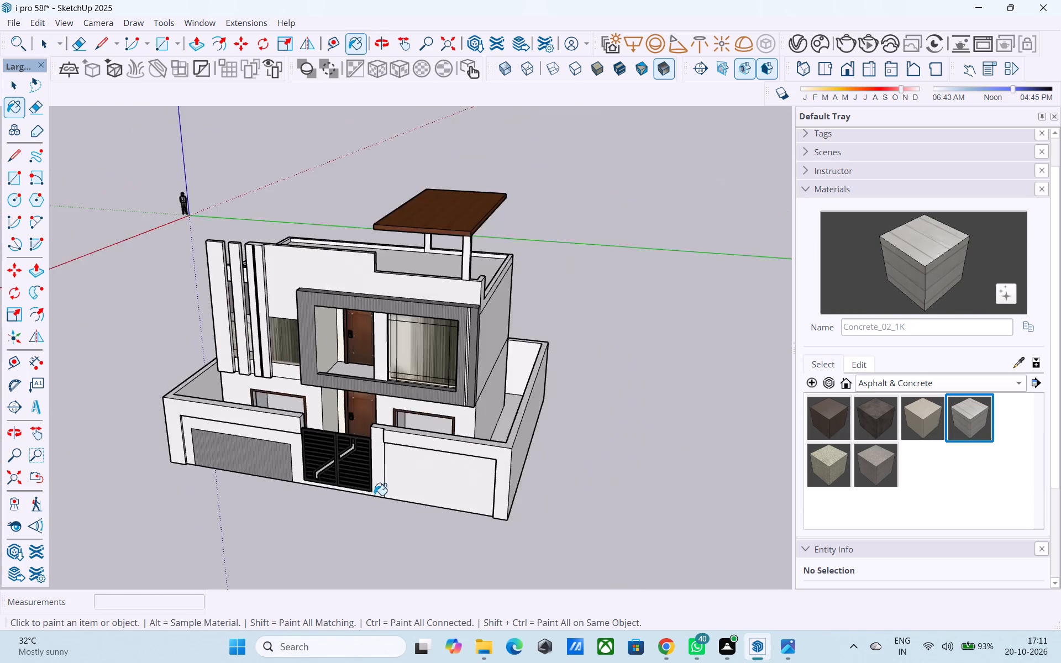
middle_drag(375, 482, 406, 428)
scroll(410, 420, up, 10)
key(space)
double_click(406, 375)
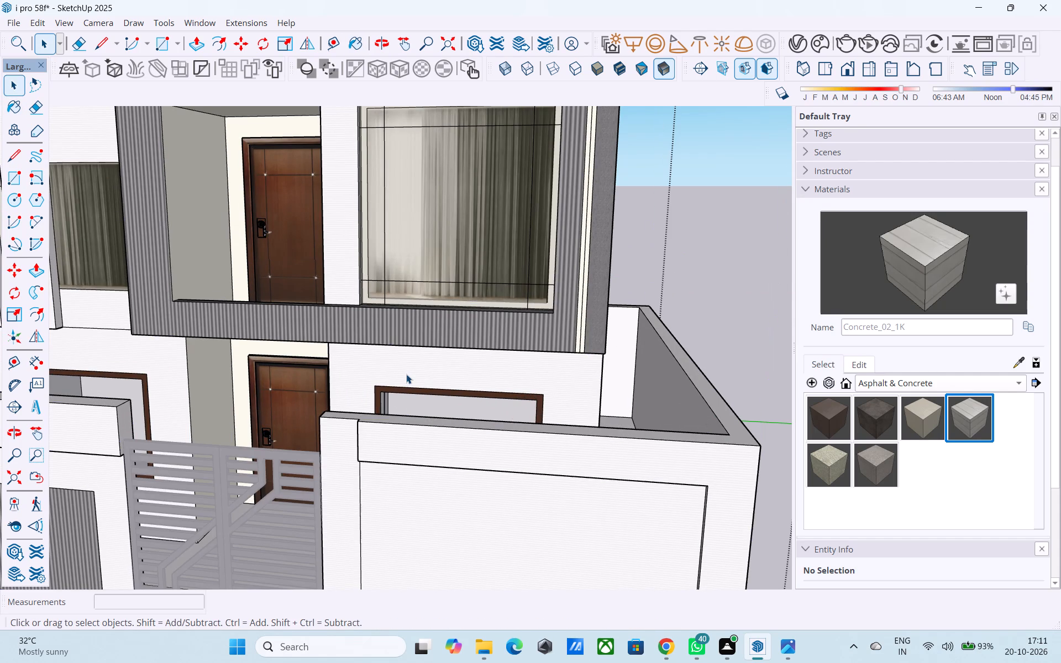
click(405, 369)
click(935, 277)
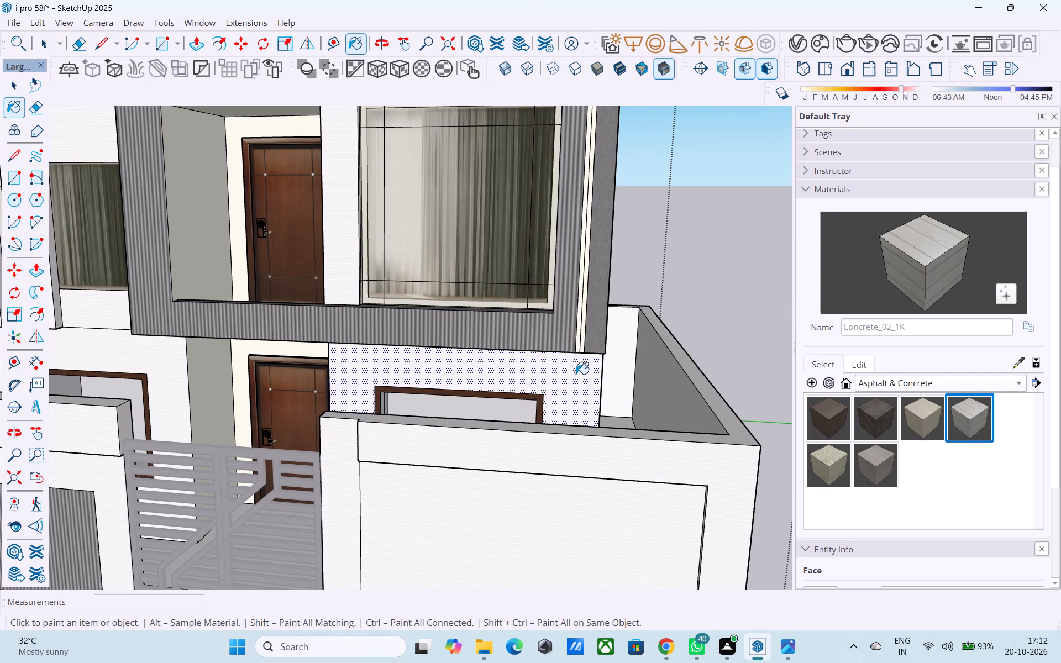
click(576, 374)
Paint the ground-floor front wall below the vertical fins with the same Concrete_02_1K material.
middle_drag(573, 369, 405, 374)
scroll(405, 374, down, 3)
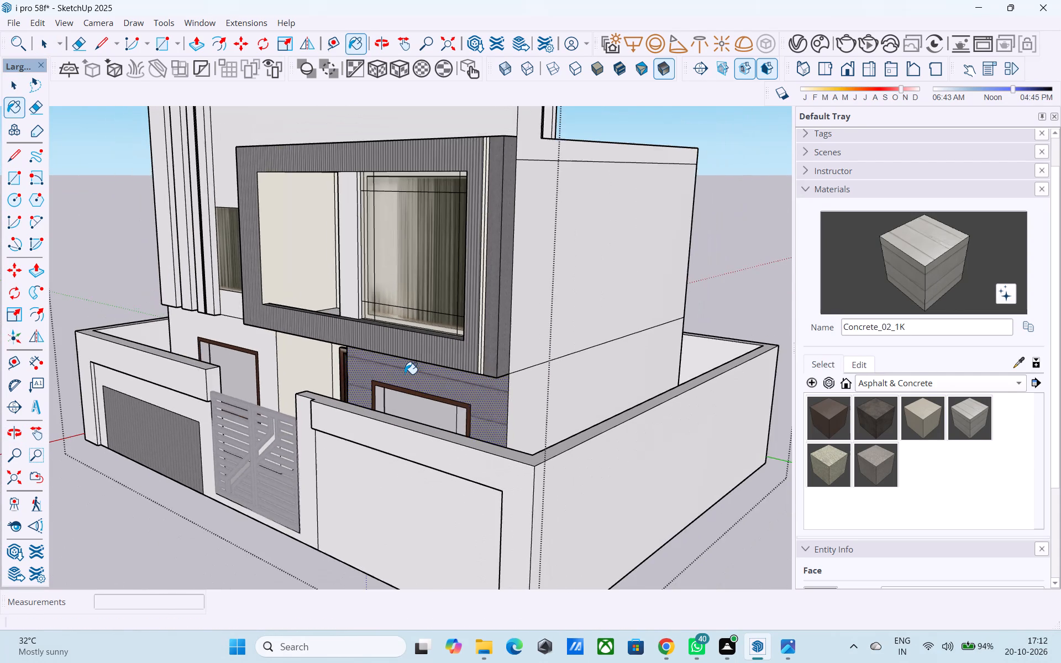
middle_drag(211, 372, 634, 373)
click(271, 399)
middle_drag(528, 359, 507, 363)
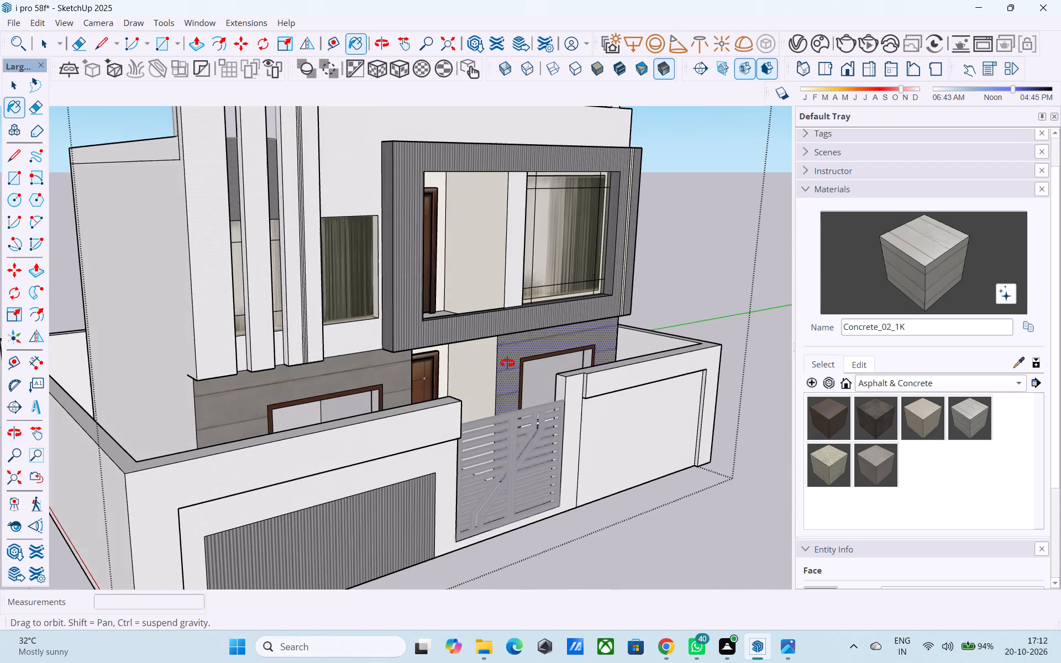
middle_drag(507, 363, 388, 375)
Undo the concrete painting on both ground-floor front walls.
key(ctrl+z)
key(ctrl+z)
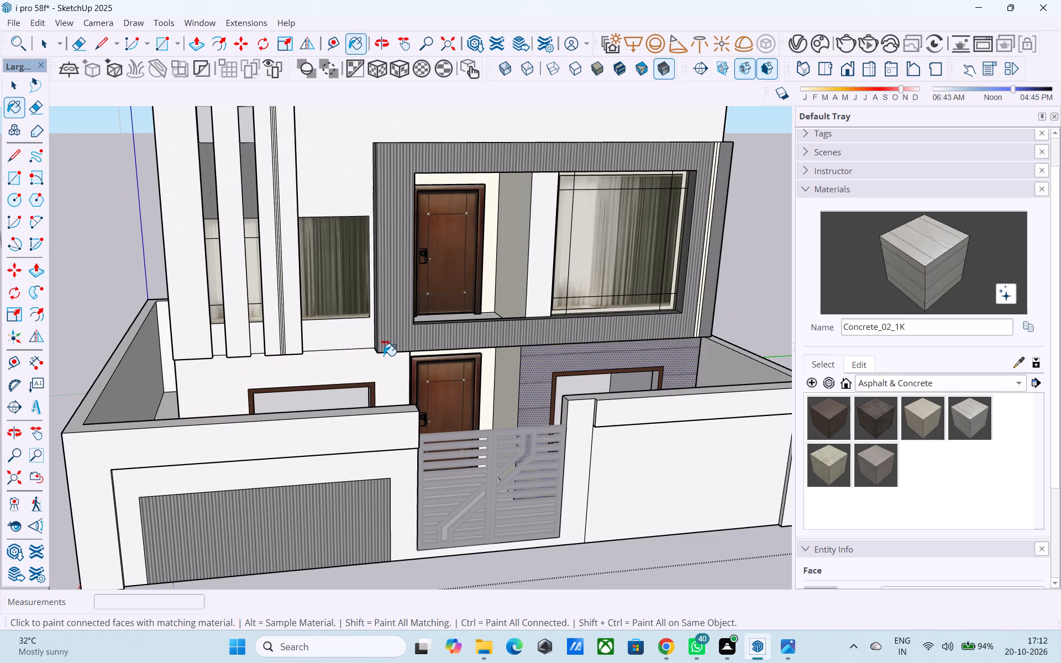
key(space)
Leave the house group and examine the front facade and its wall surfaces from several angles.
scroll(384, 356, down, 9)
middle_drag(292, 396, 281, 371)
click(589, 329)
middle_drag(513, 356, 490, 333)
scroll(491, 334, up, 1)
middle_drag(490, 333, 463, 319)
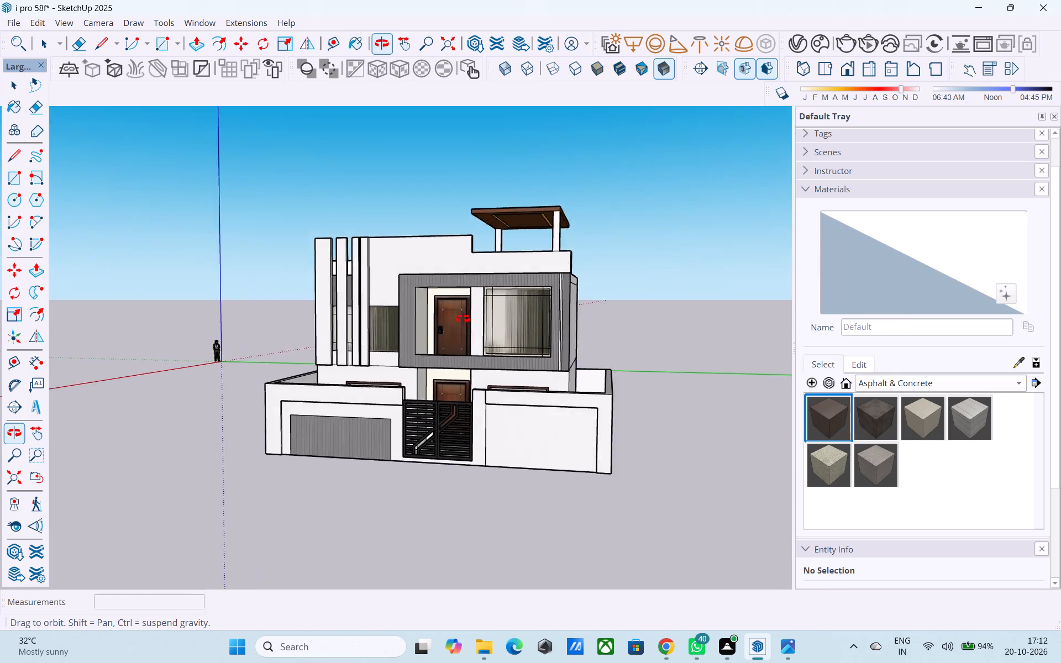
middle_drag(463, 319, 520, 255)
shift+middle_drag(512, 302, 510, 292)
middle_drag(505, 298, 504, 334)
middle_drag(477, 340, 564, 397)
middle_drag(381, 356, 412, 336)
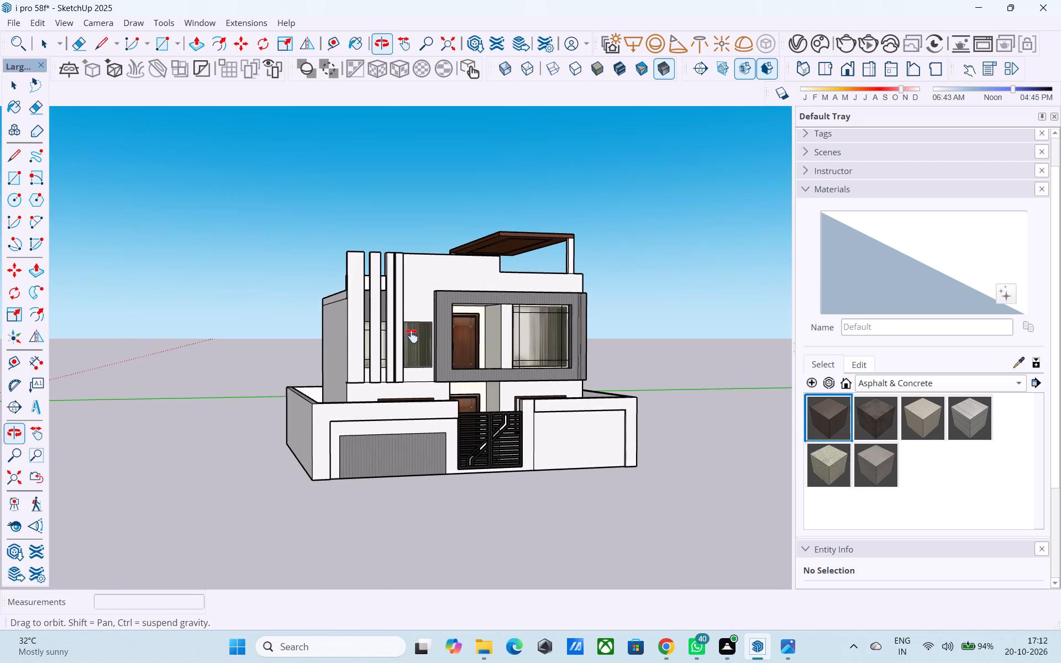
middle_drag(412, 336, 406, 339)
scroll(406, 339, up, 4)
middle_drag(386, 333, 356, 344)
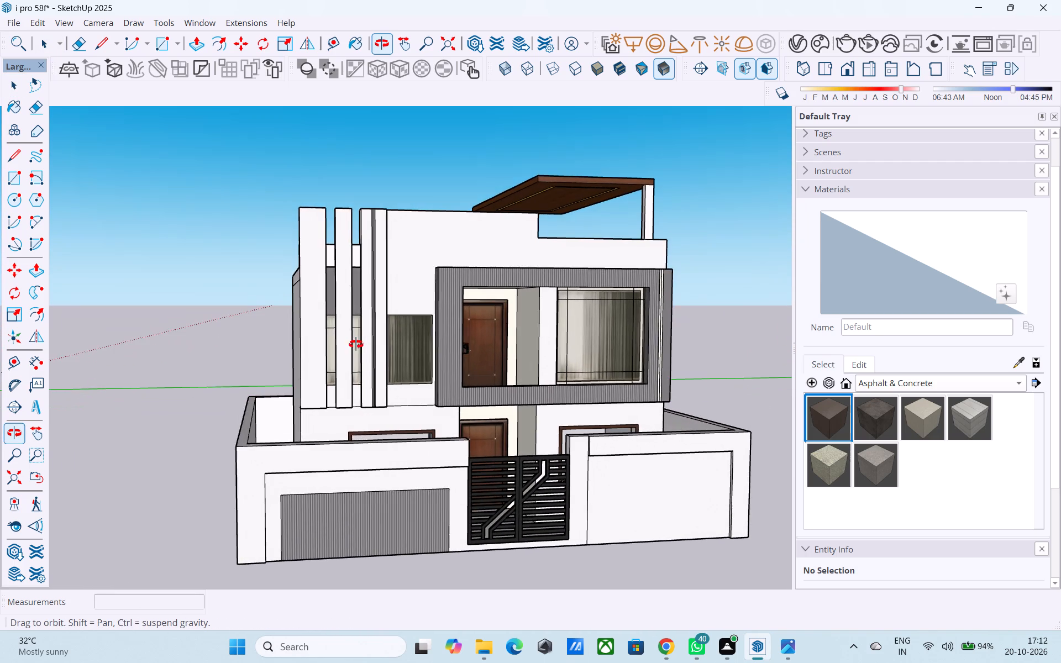
middle_drag(356, 344, 372, 356)
middle_drag(474, 366, 450, 357)
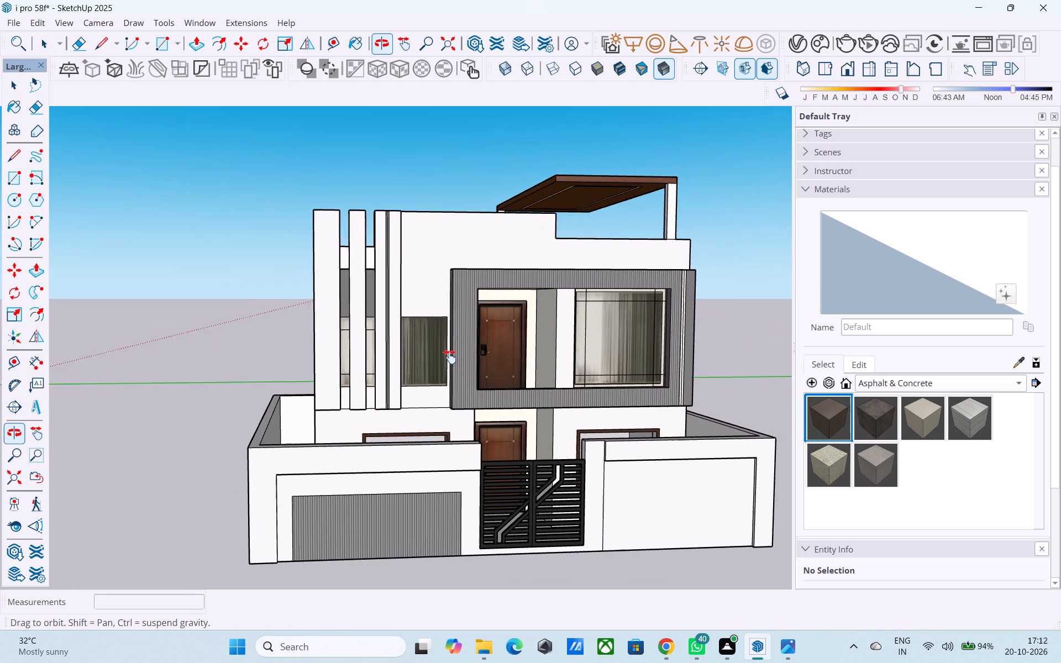
middle_drag(450, 357, 447, 355)
Inside the house group, paint the two wall strips above the window between the vertical fins with Metal_Corrogated_Shiny.
click(447, 299)
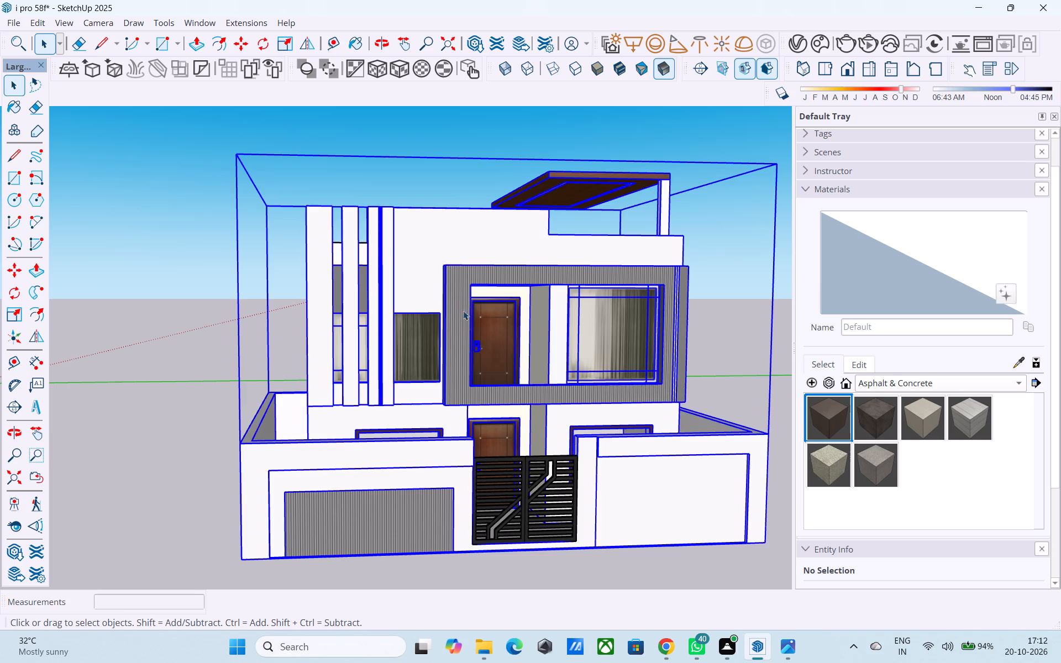
double_click(557, 279)
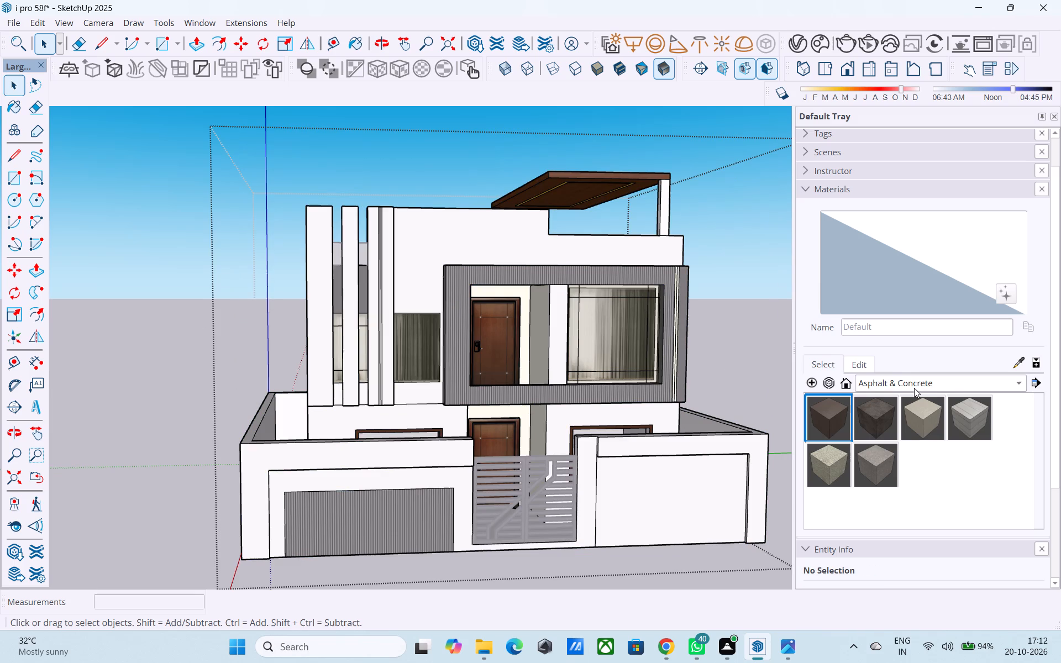
click(870, 365)
click(832, 371)
scroll(895, 428, down, 2)
scroll(895, 428, up, 3)
click(895, 424)
click(887, 395)
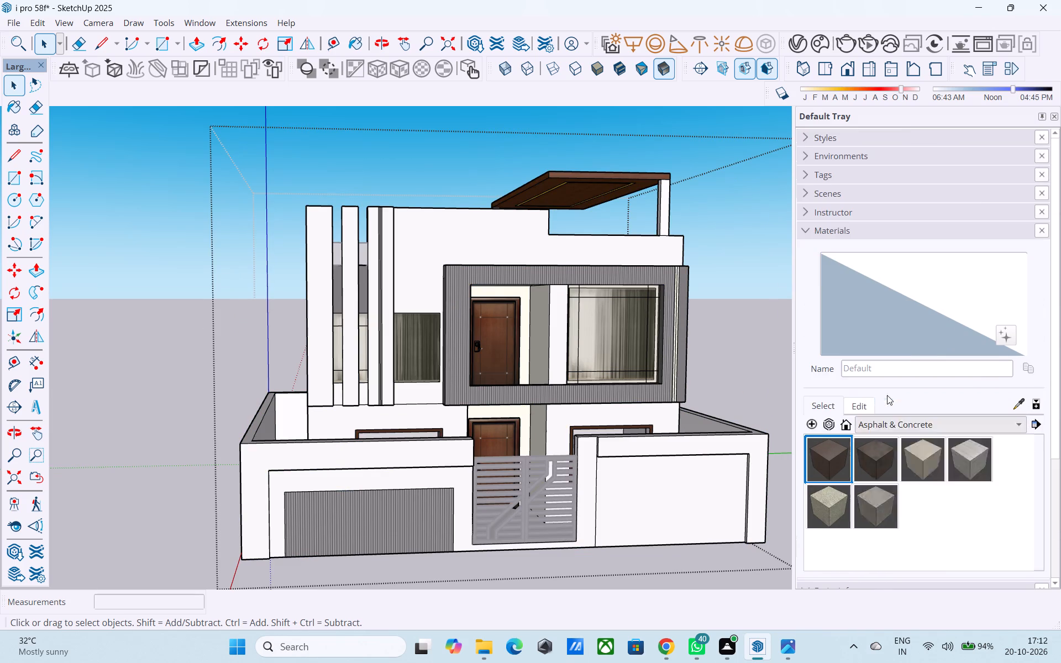
scroll(902, 494, down, 4)
scroll(901, 491, up, 3)
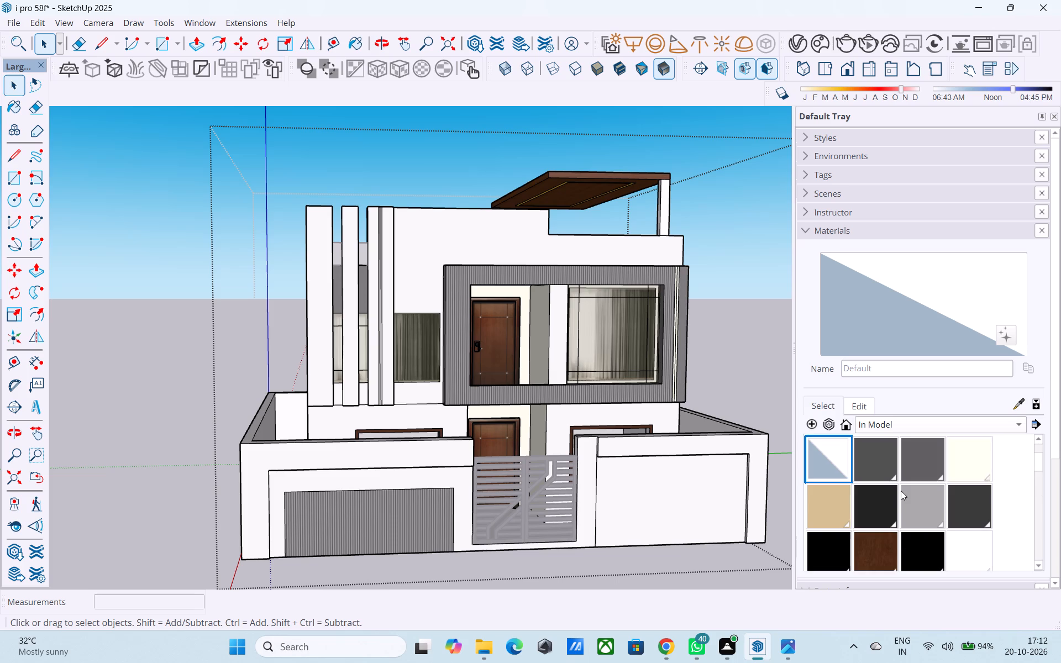
scroll(901, 491, down, 5)
click(879, 468)
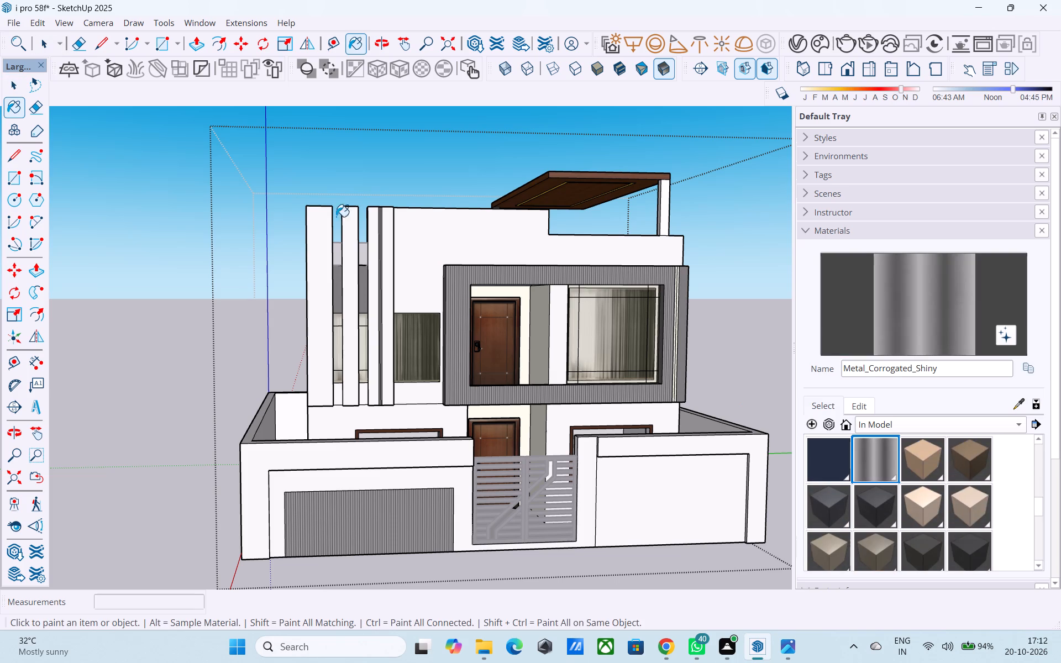
scroll(307, 264, up, 8)
click(361, 291)
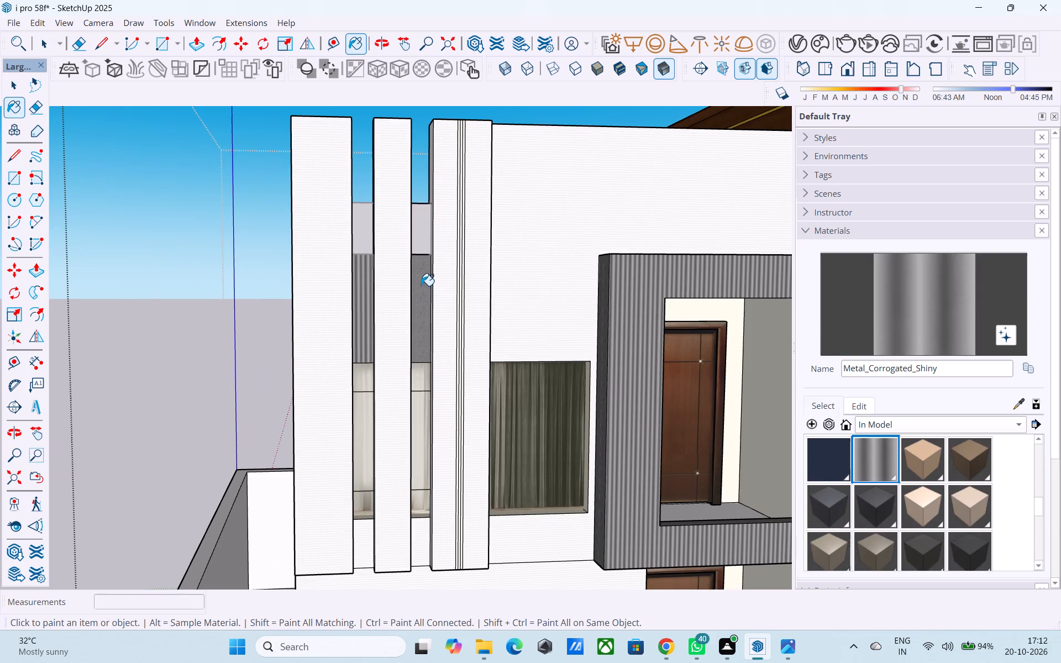
click(419, 285)
Edit the Metal_Corrogated_Shiny material's colour to a muted blue-grey.
scroll(414, 282, down, 3)
middle_drag(412, 282, 297, 250)
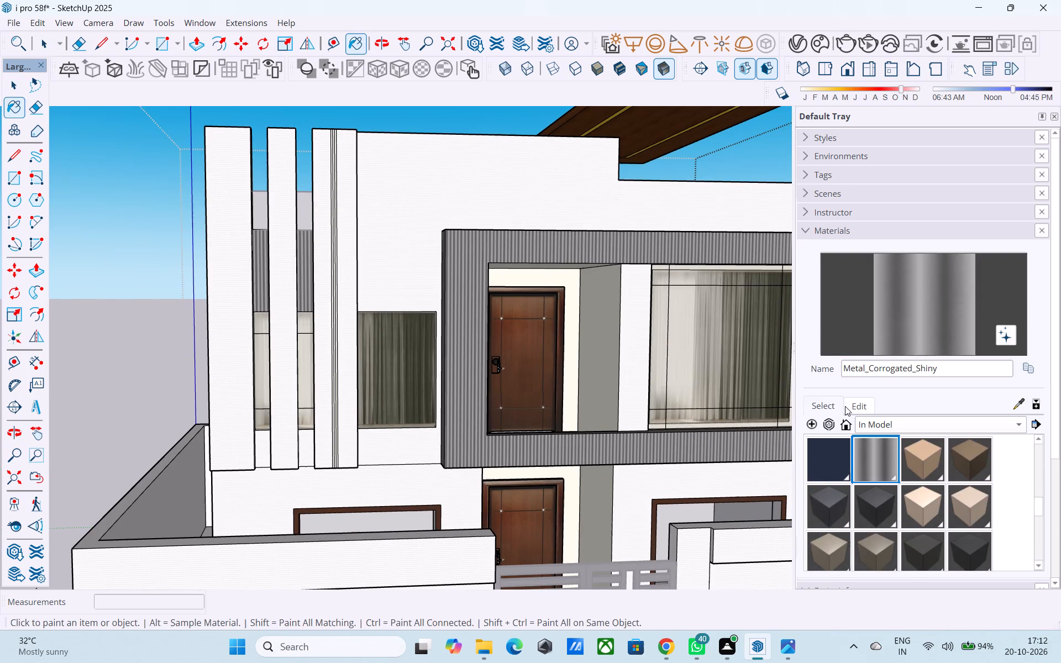
click(847, 406)
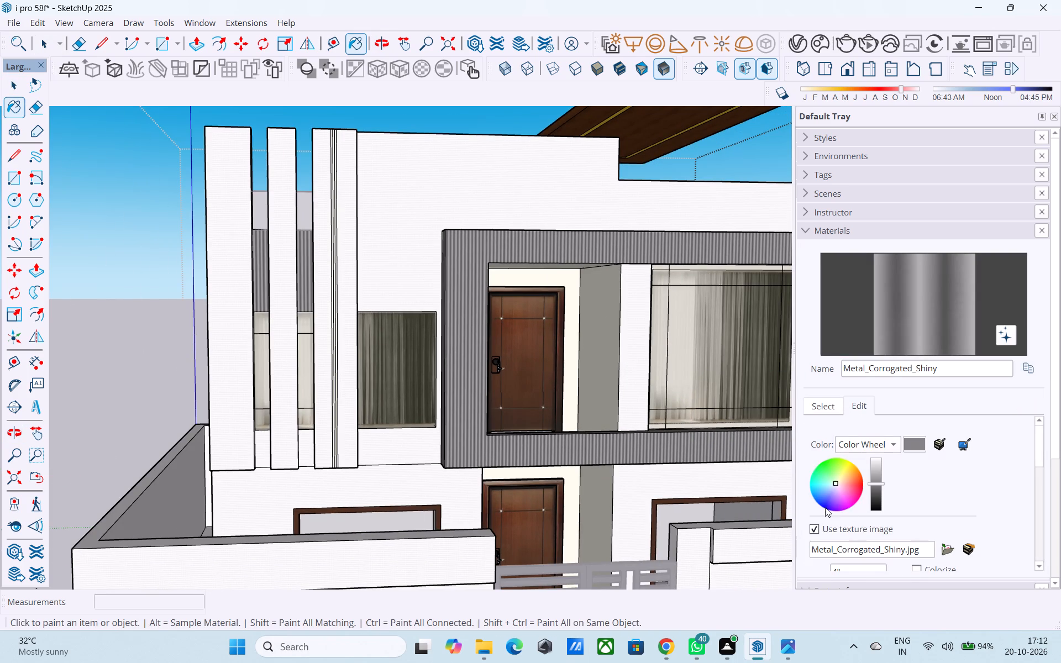
click(834, 483)
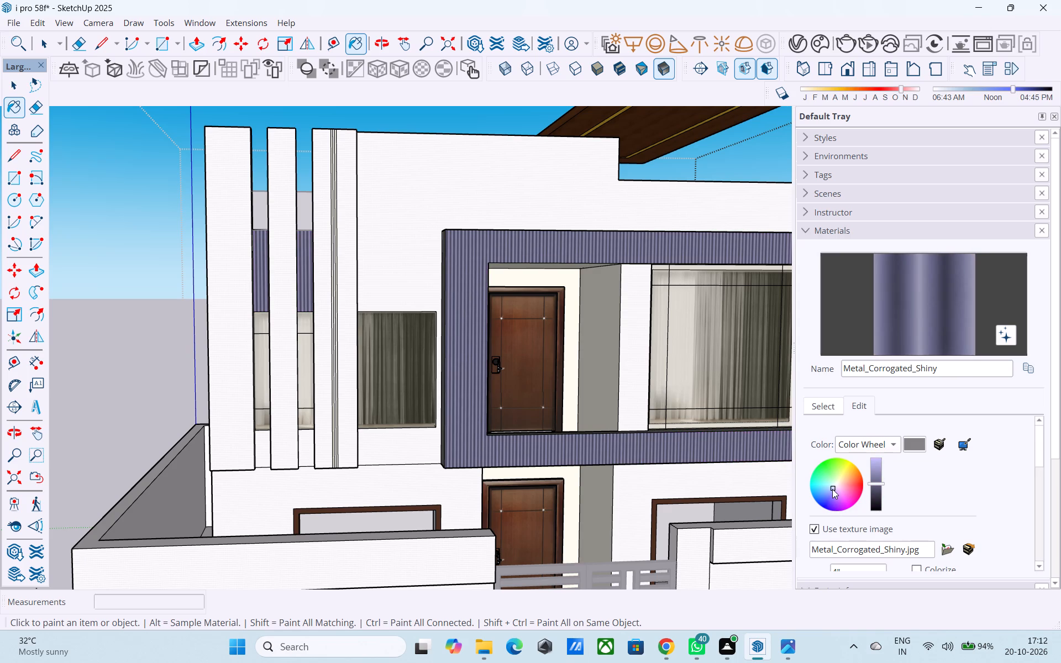
Examine the recoloured corrugated cladding on the upper frame, fin recesses and boundary panel from several distances and angles.
scroll(629, 429, down, 6)
middle_drag(622, 433, 531, 391)
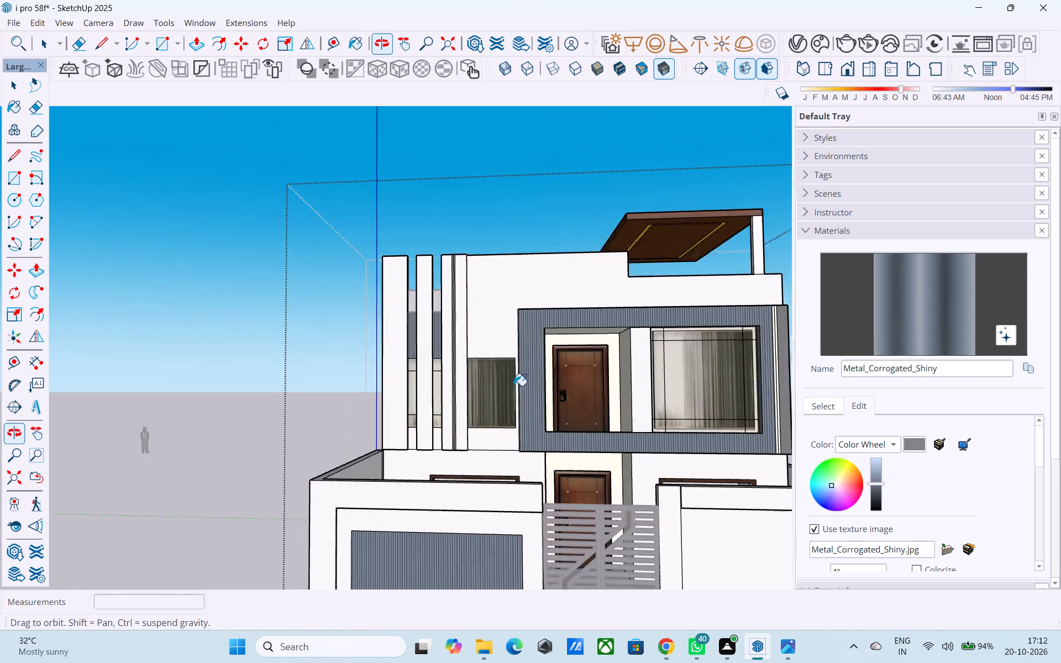
scroll(453, 349, down, 6)
middle_drag(451, 361, 462, 392)
key(space)
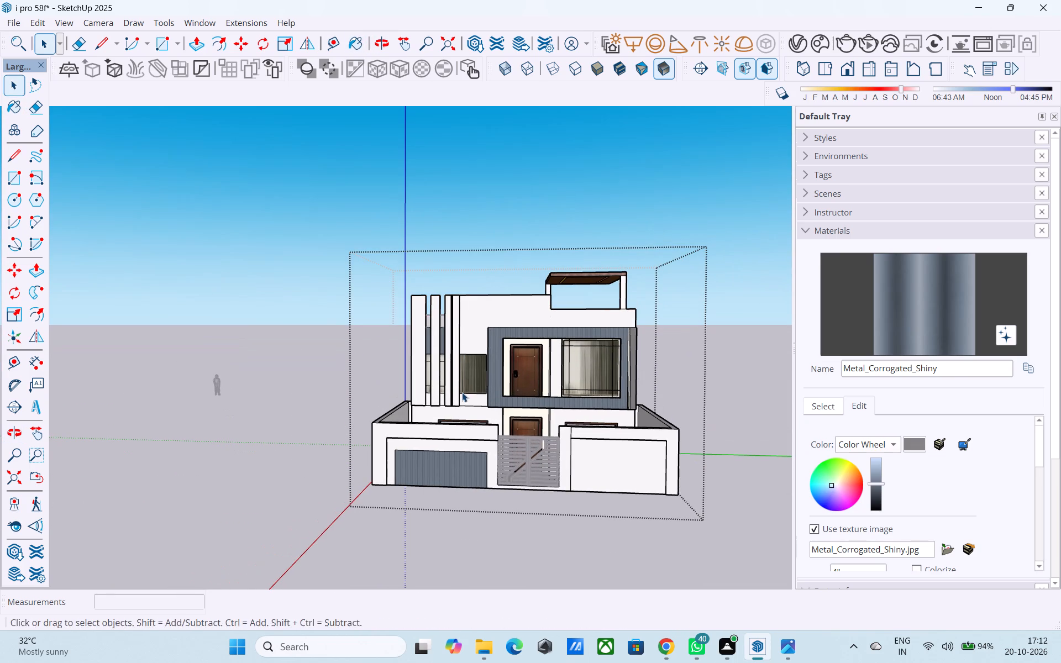
middle_drag(462, 392, 501, 455)
middle_drag(490, 460, 471, 438)
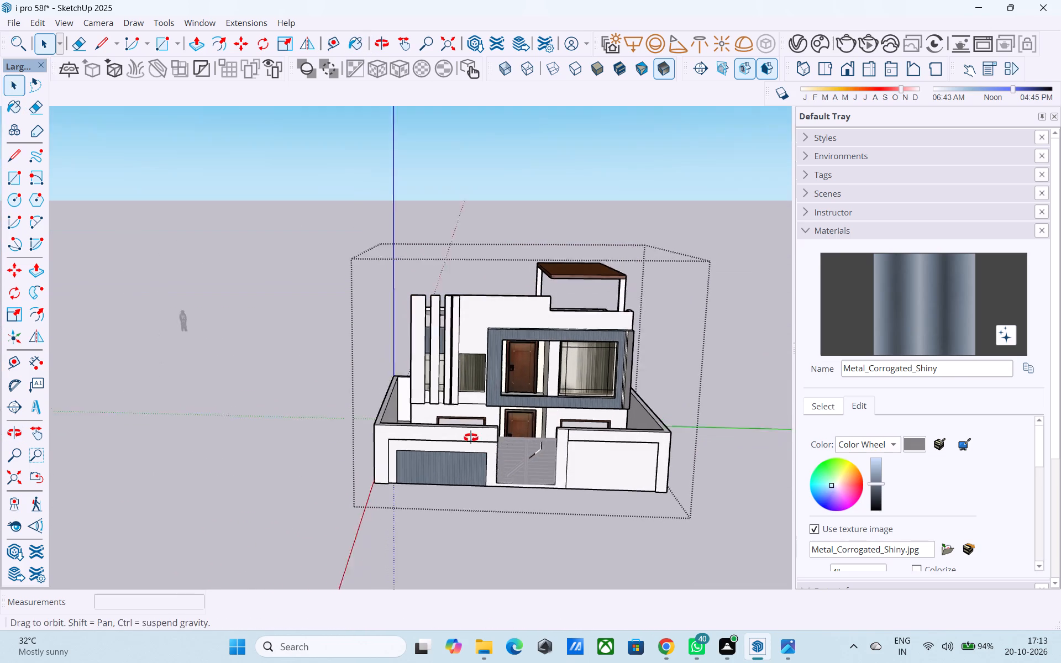
middle_drag(471, 438, 469, 434)
scroll(465, 401, up, 3)
middle_click(464, 398)
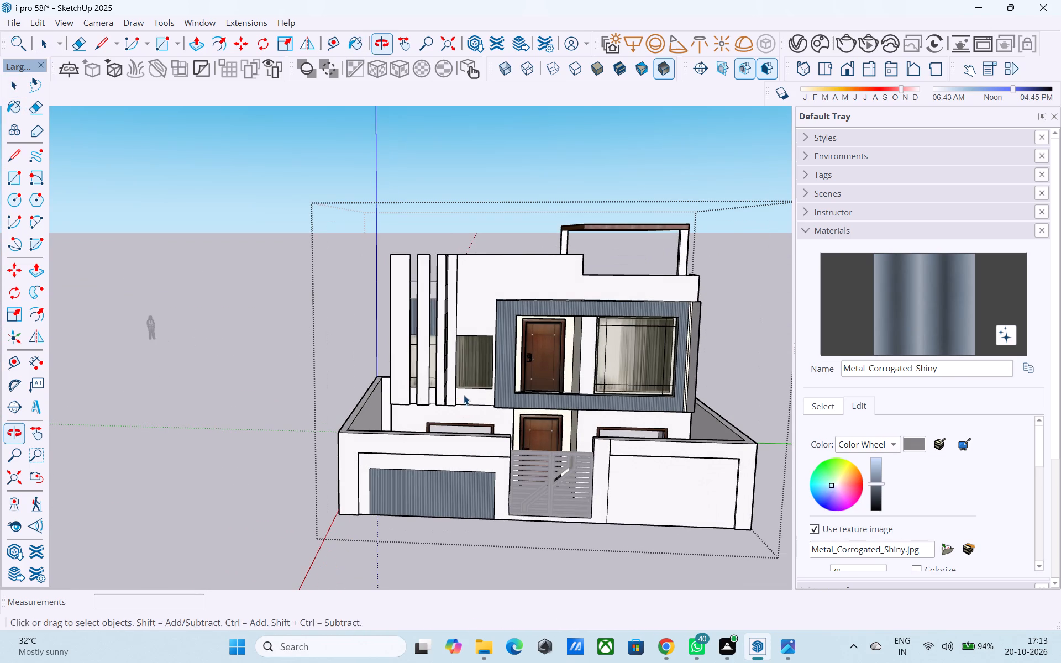
middle_drag(460, 390, 706, 387)
middle_drag(706, 387, 505, 390)
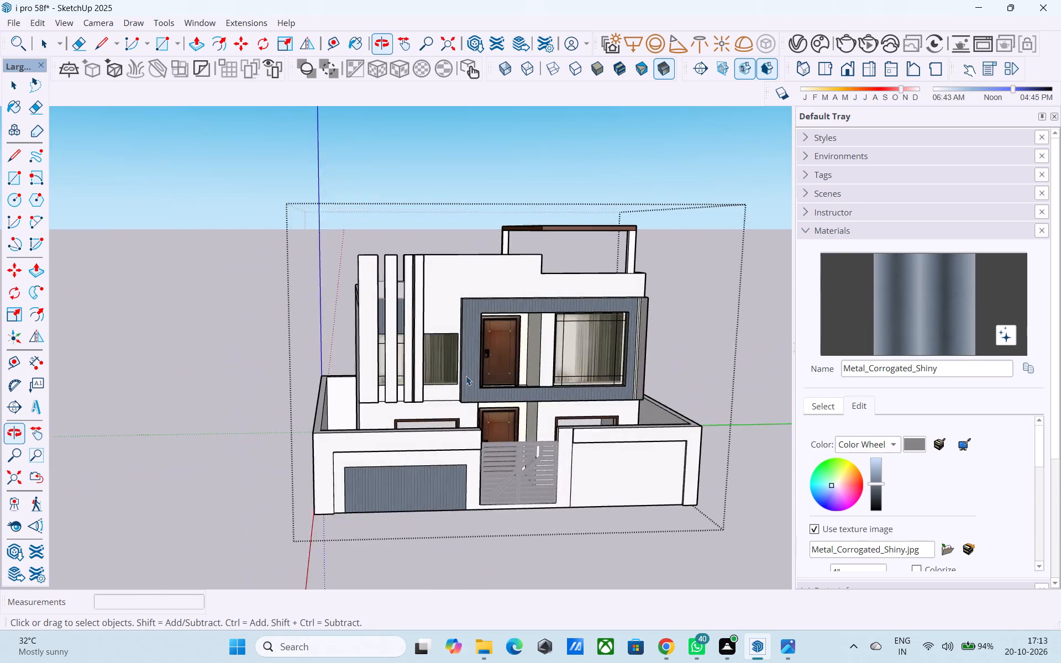
scroll(462, 371, up, 14)
middle_drag(395, 356, 560, 417)
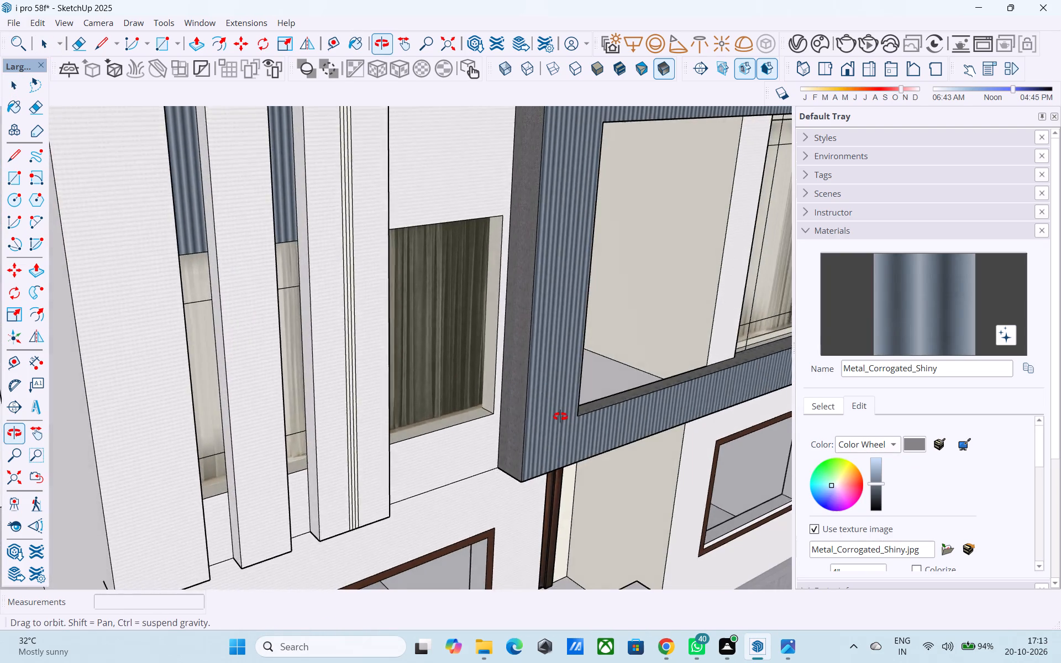
middle_drag(560, 417, 370, 393)
scroll(353, 377, down, 5)
middle_drag(354, 382, 408, 364)
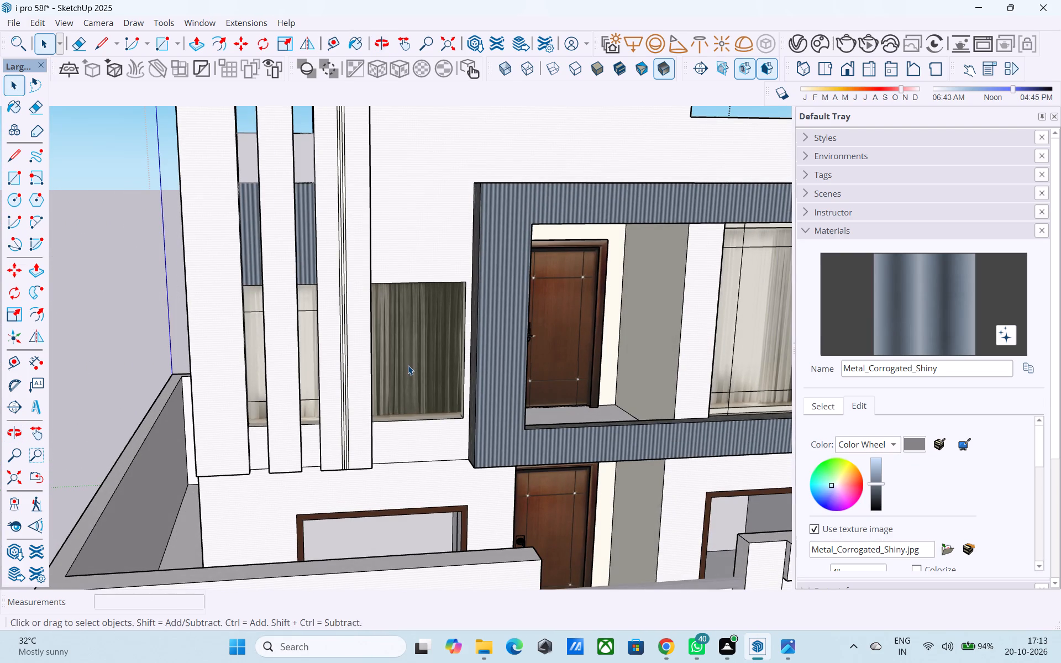
scroll(432, 452, down, 5)
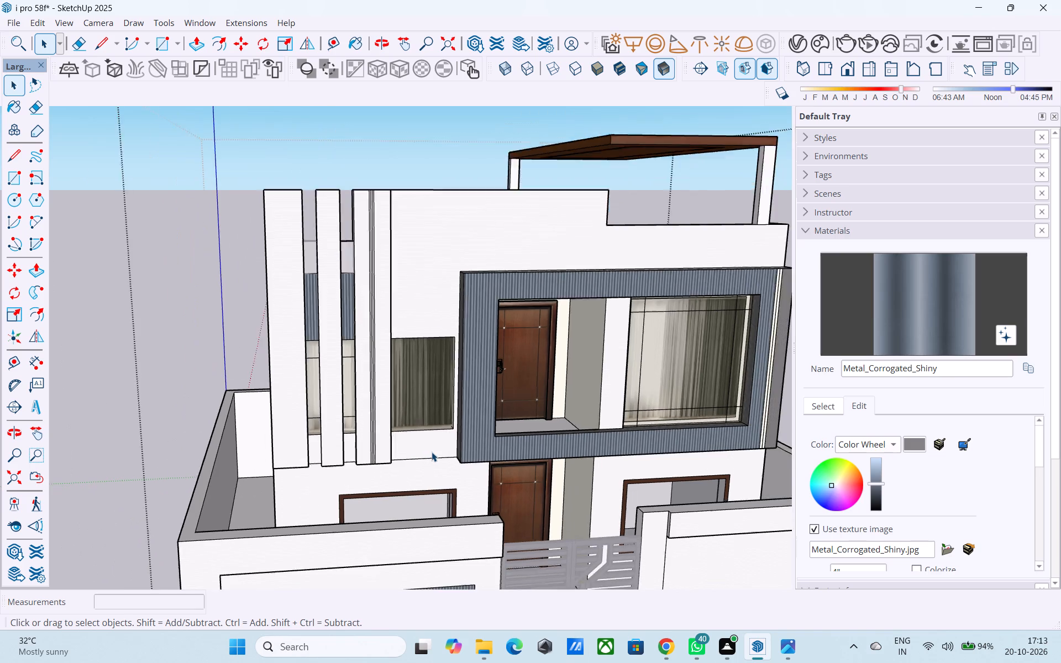
scroll(432, 452, down, 2)
middle_drag(430, 503, 421, 435)
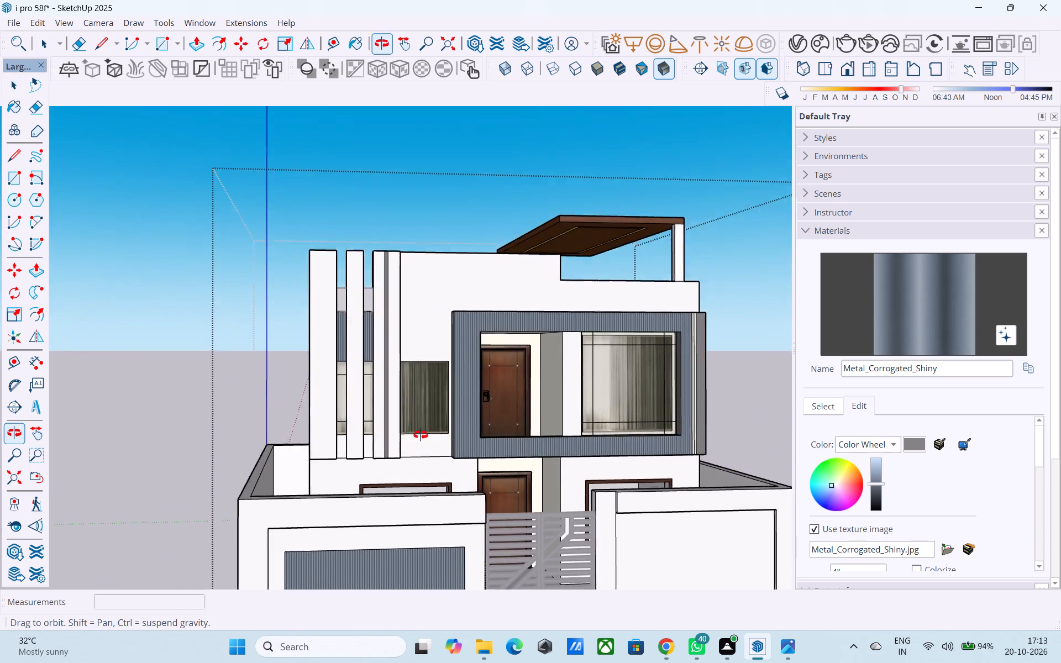
Pull the wall strip between the upper door recess and the large window out 6" to the frame's front edge.
middle_drag(421, 435, 212, 455)
middle_drag(434, 459, 317, 496)
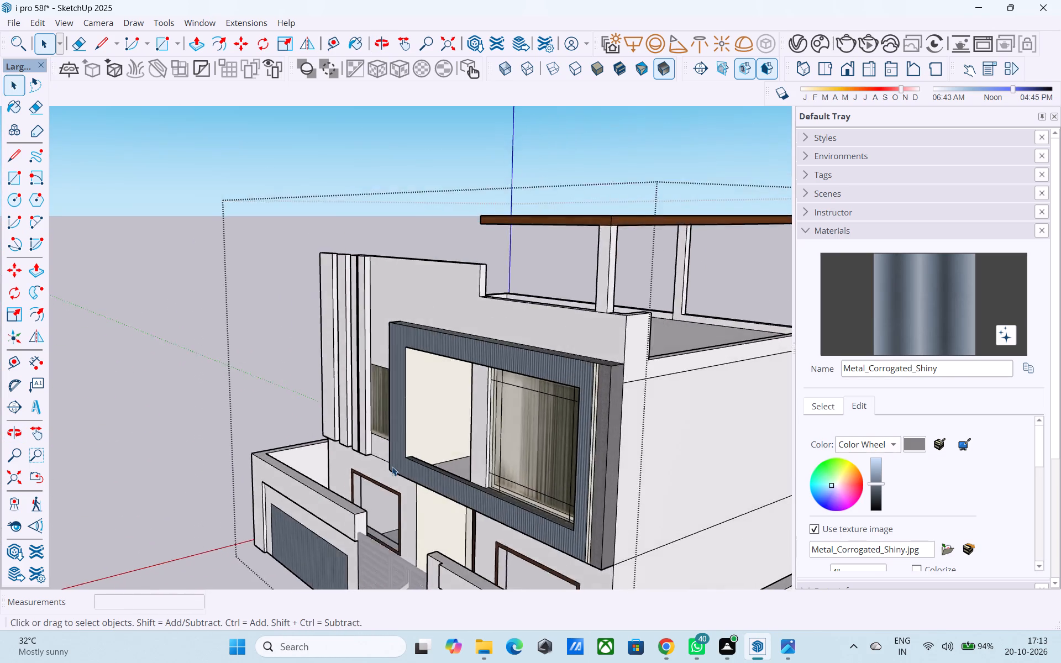
scroll(392, 465, up, 10)
scroll(377, 442, down, 2)
middle_drag(397, 448, 512, 460)
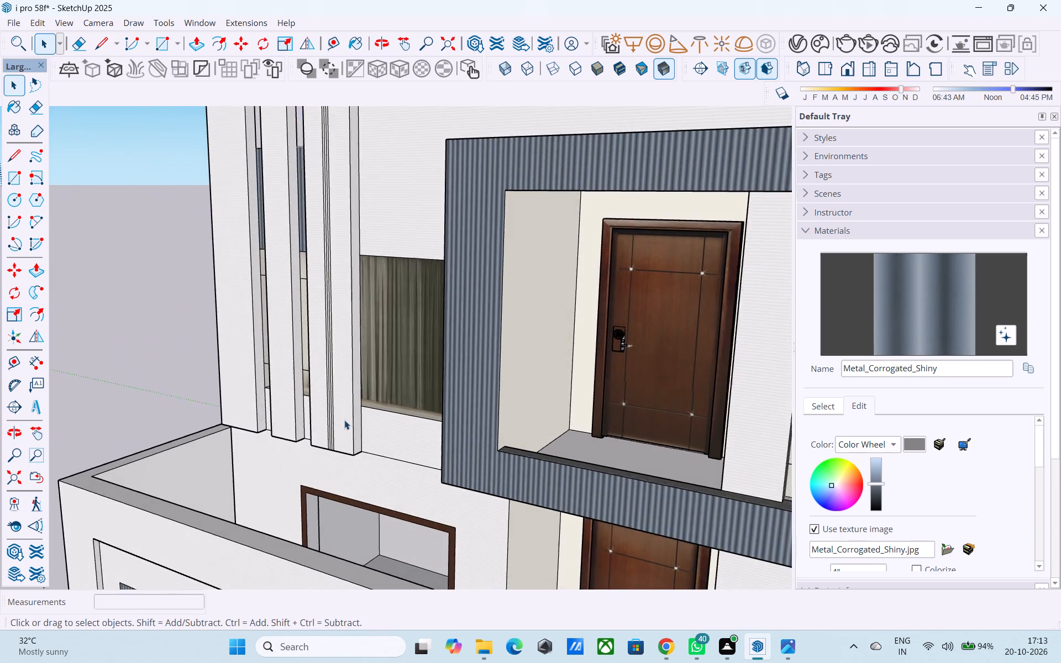
scroll(344, 420, down, 3)
middle_drag(440, 431, 643, 430)
scroll(656, 418, up, 4)
click(676, 394)
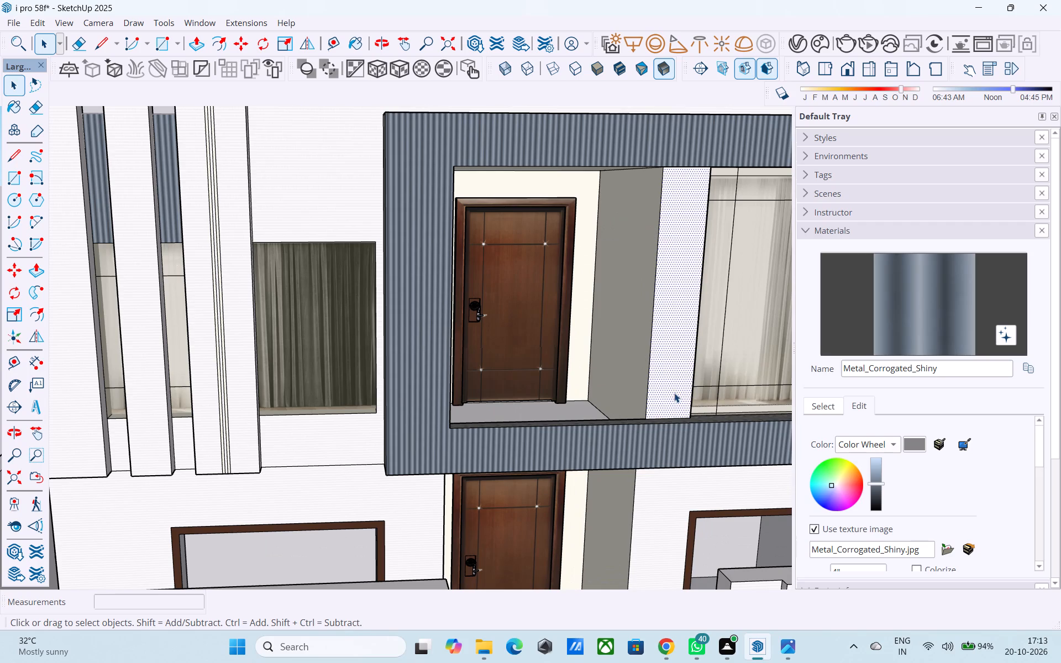
key(p)
click(669, 385)
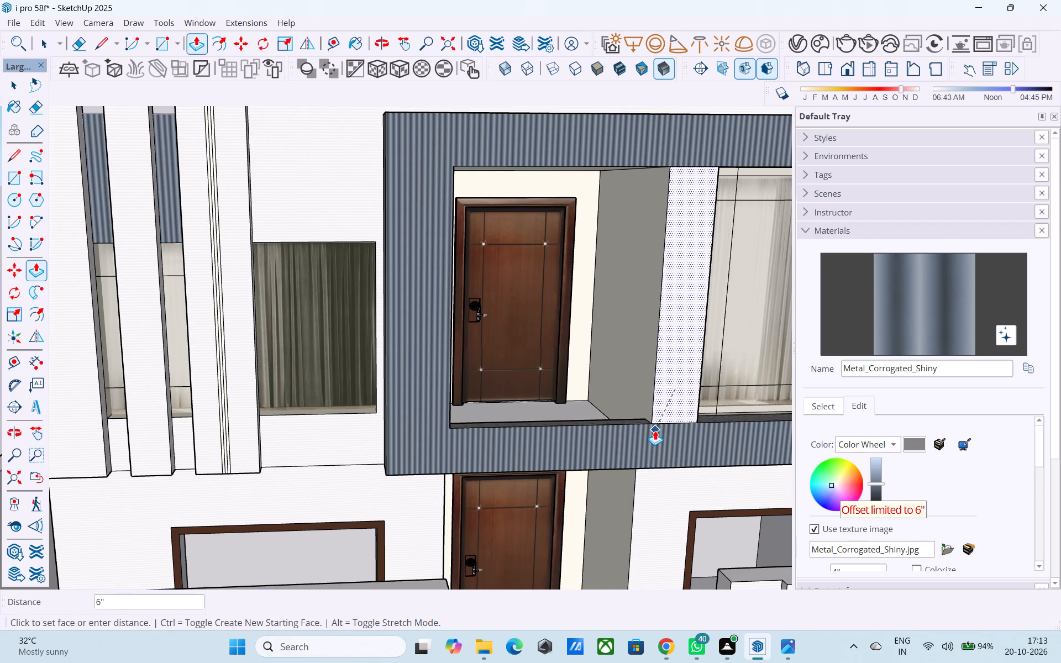
click(655, 430)
key(space)
Draw a 2' high, 6' 6" wide rectangle across the upper door opening, along the back edge of the frame's ledge.
middle_drag(643, 433, 402, 453)
scroll(465, 436, up, 4)
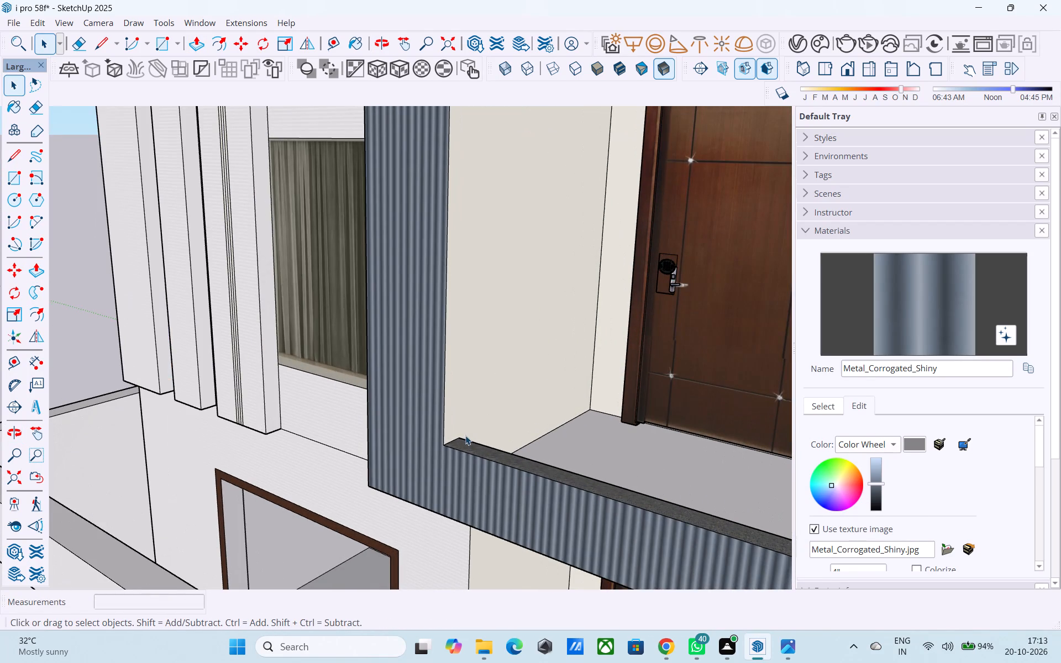
key(l)
scroll(465, 435, down, 13)
scroll(463, 434, up, 3)
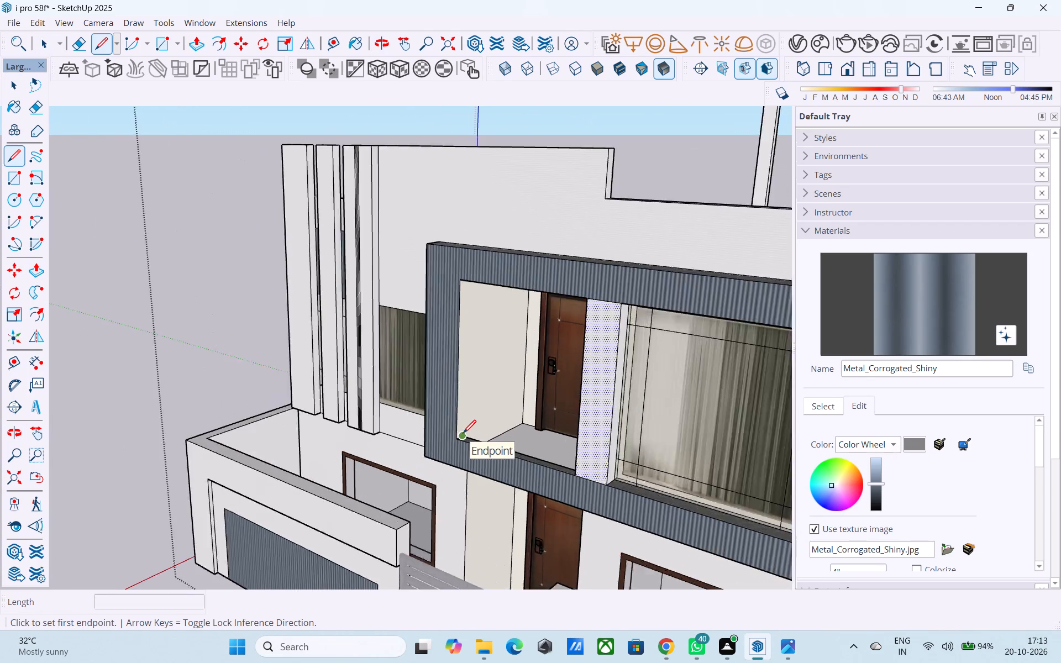
scroll(463, 434, up, 12)
click(461, 441)
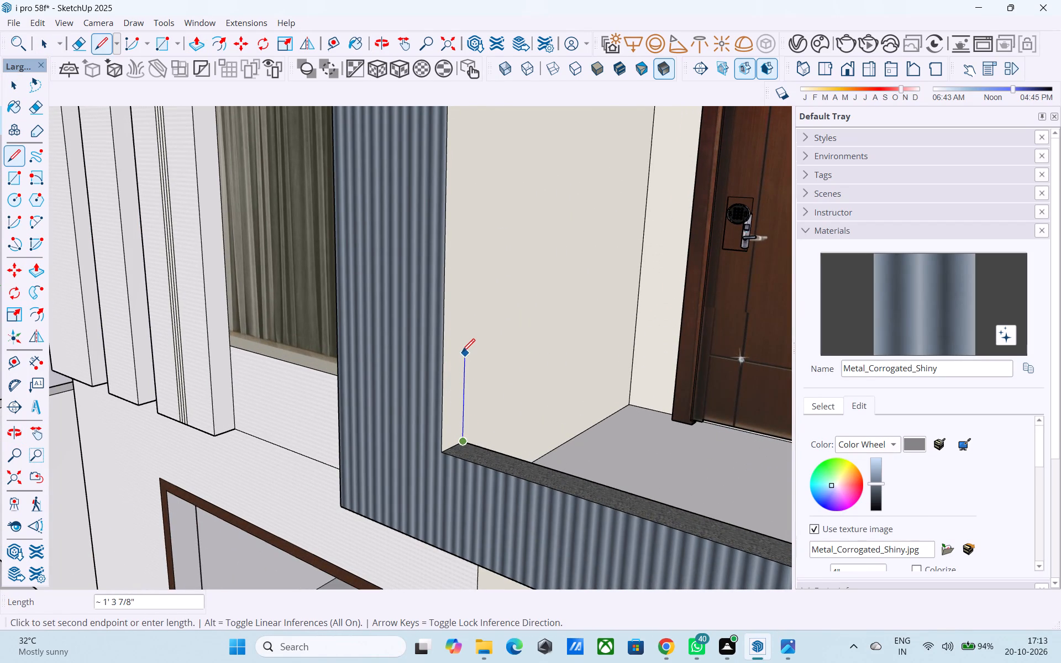
text(2')
key(Return)
key(r)
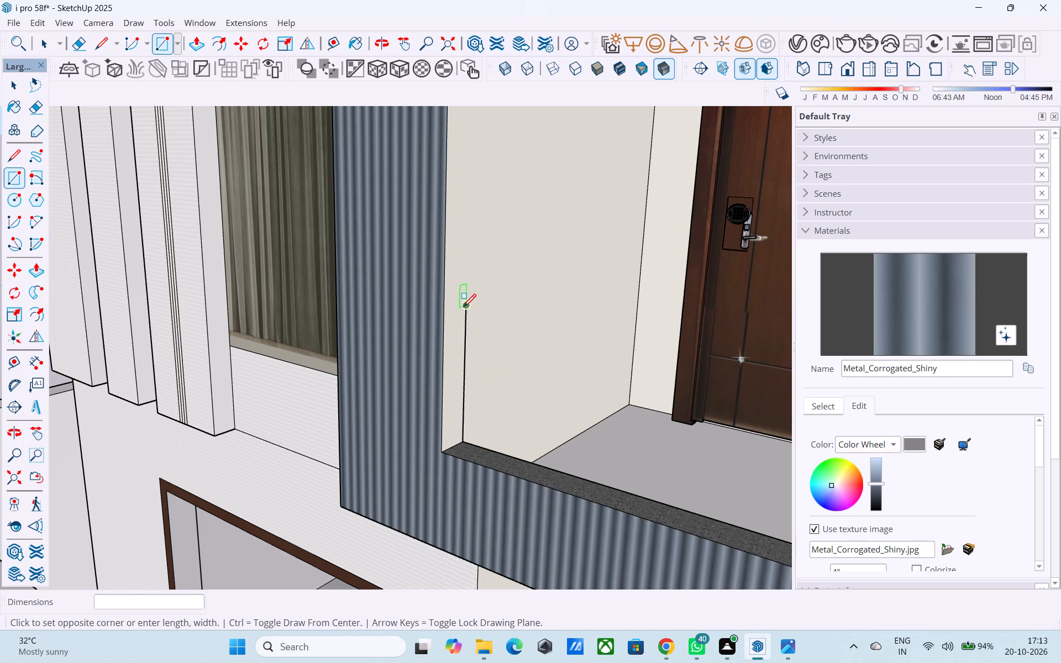
click(463, 308)
scroll(480, 312, down, 3)
middle_drag(515, 332, 668, 345)
scroll(460, 383, up, 4)
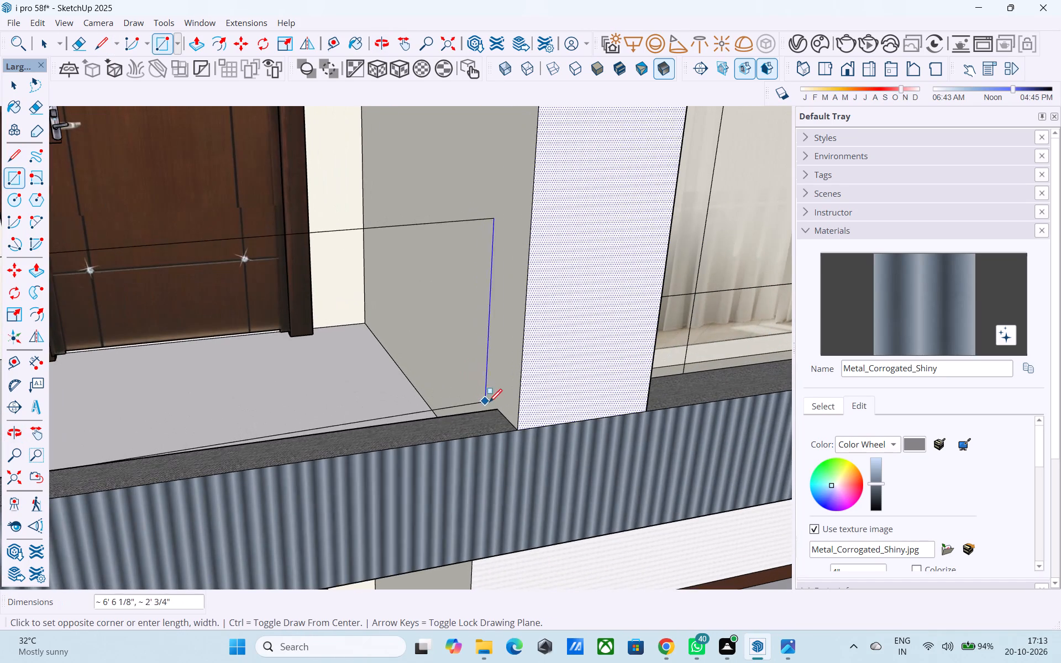
click(500, 410)
Draw a 2" line outward from the panel's top corner and a matching 2' by 6' 6" rectangle in front of it.
scroll(504, 404, down, 2)
shift+middle_drag(534, 384, 675, 346)
middle_drag(675, 346, 518, 360)
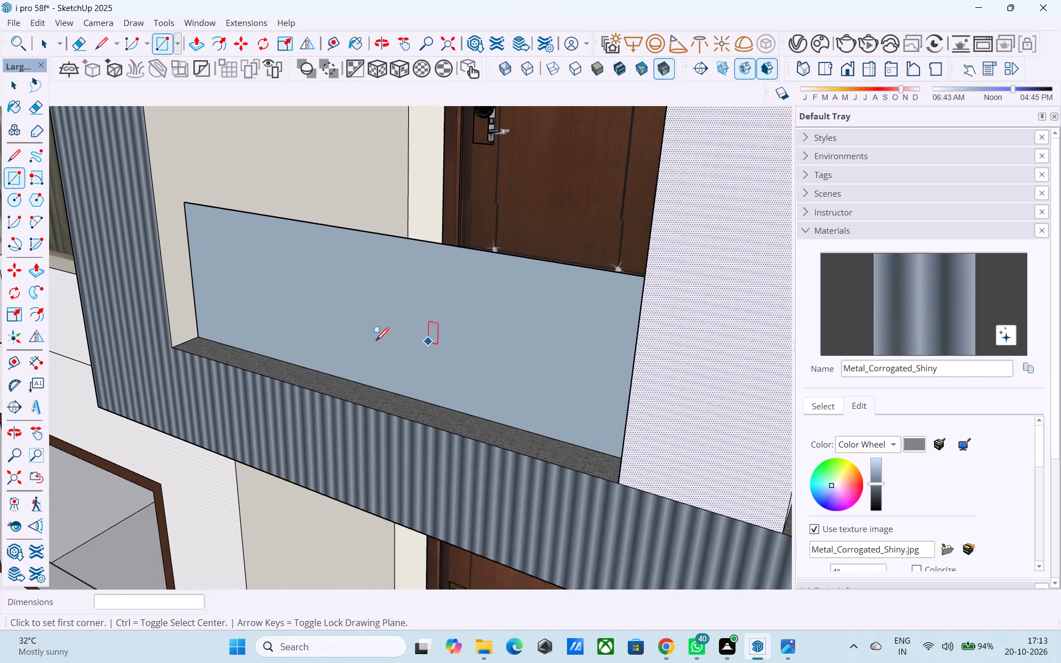
key(l)
click(184, 206)
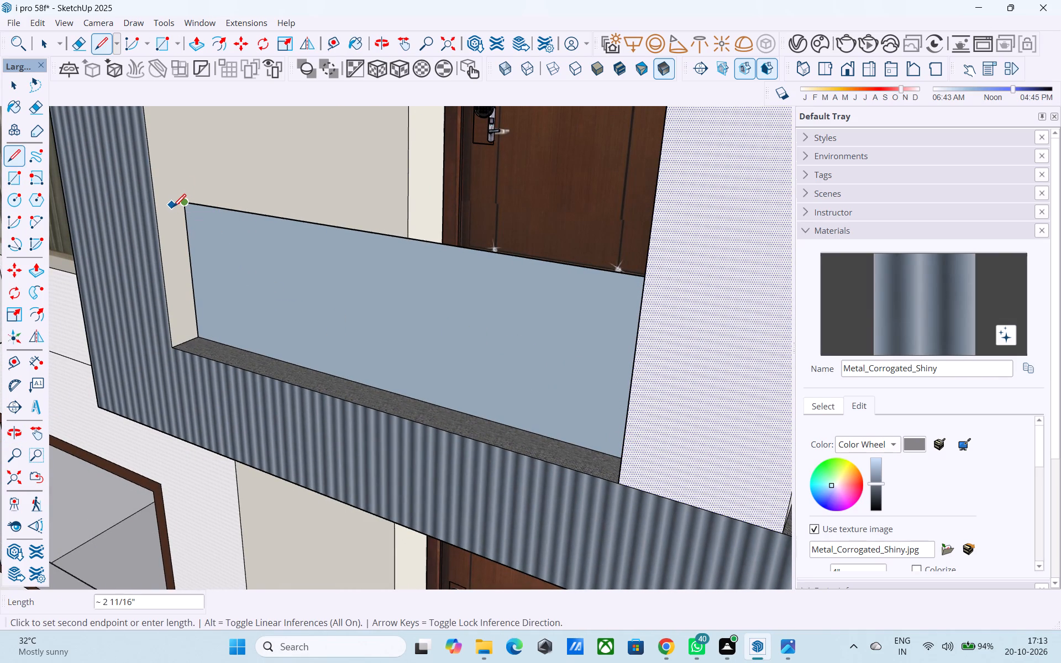
text(2")
key(Return)
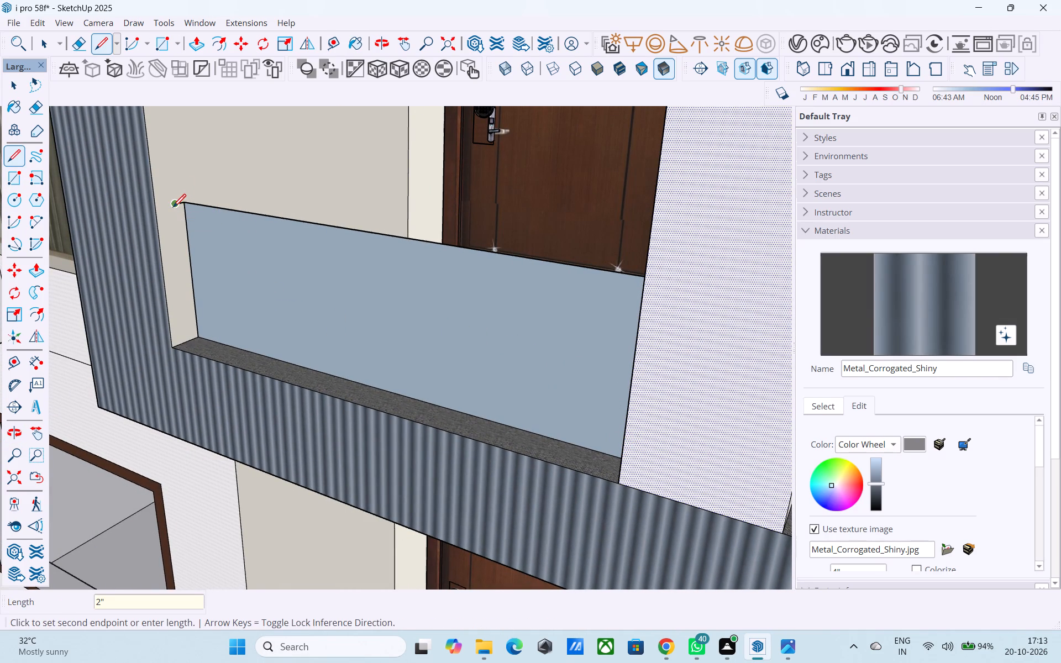
key(r)
click(176, 204)
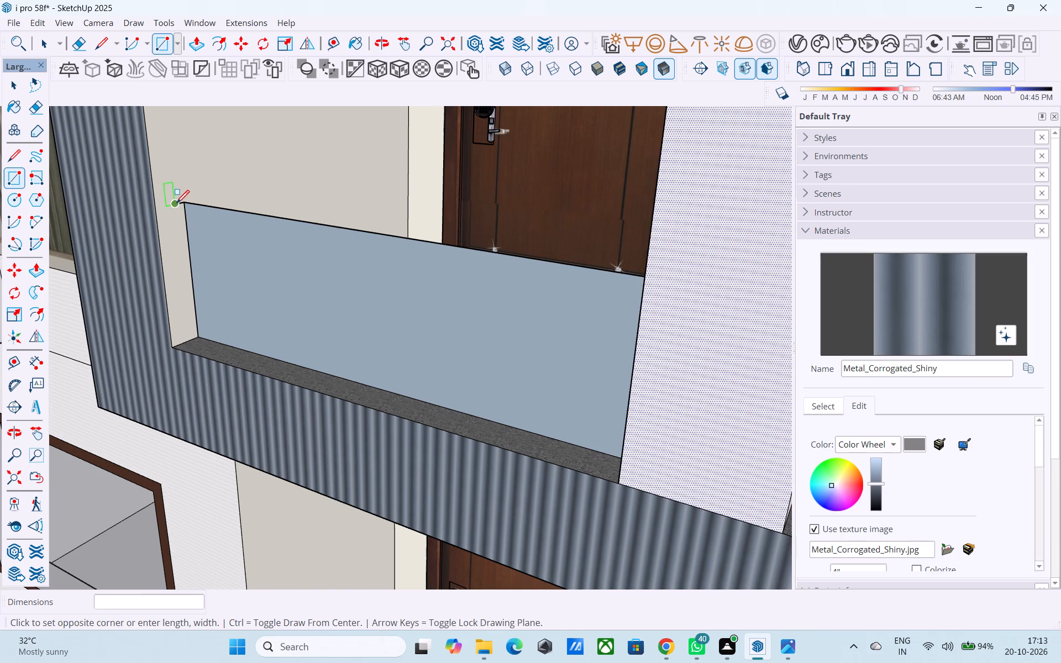
scroll(176, 204, down, 6)
middle_drag(193, 218, 555, 286)
shift+scroll(227, 507, up, 2)
shift+middle_click(418, 430)
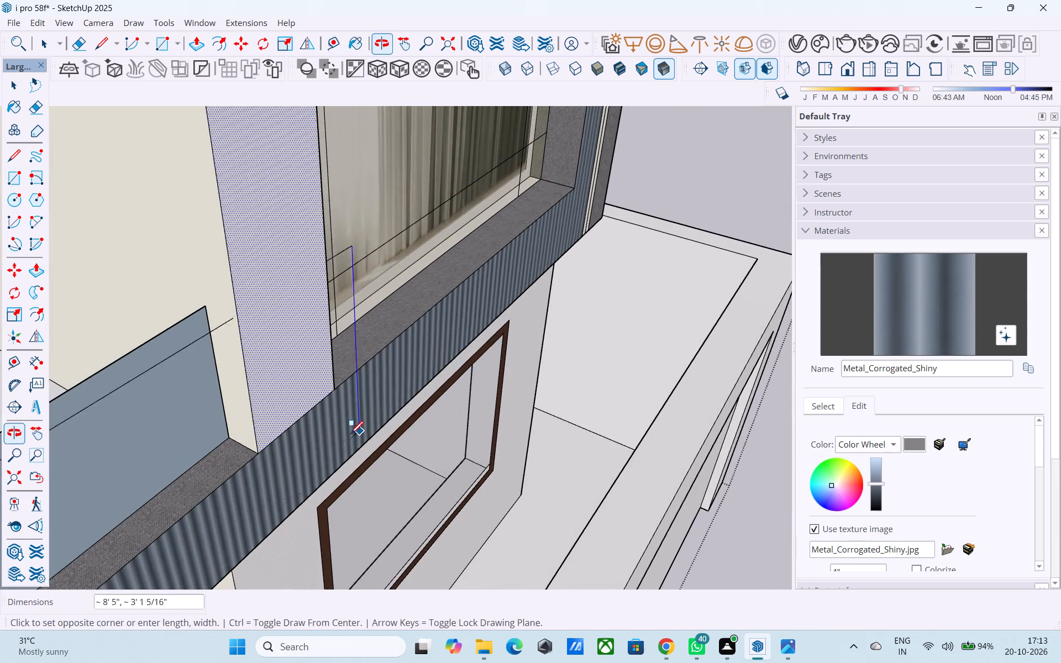
scroll(346, 438, down, 2)
middle_drag(345, 438, 463, 359)
scroll(371, 390, up, 4)
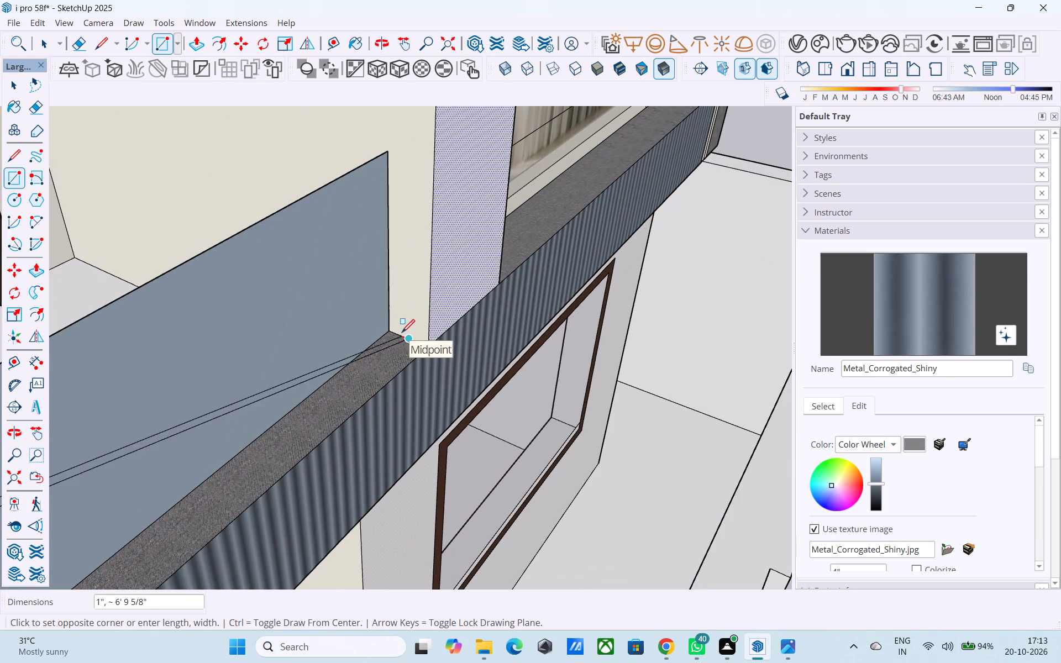
click(402, 331)
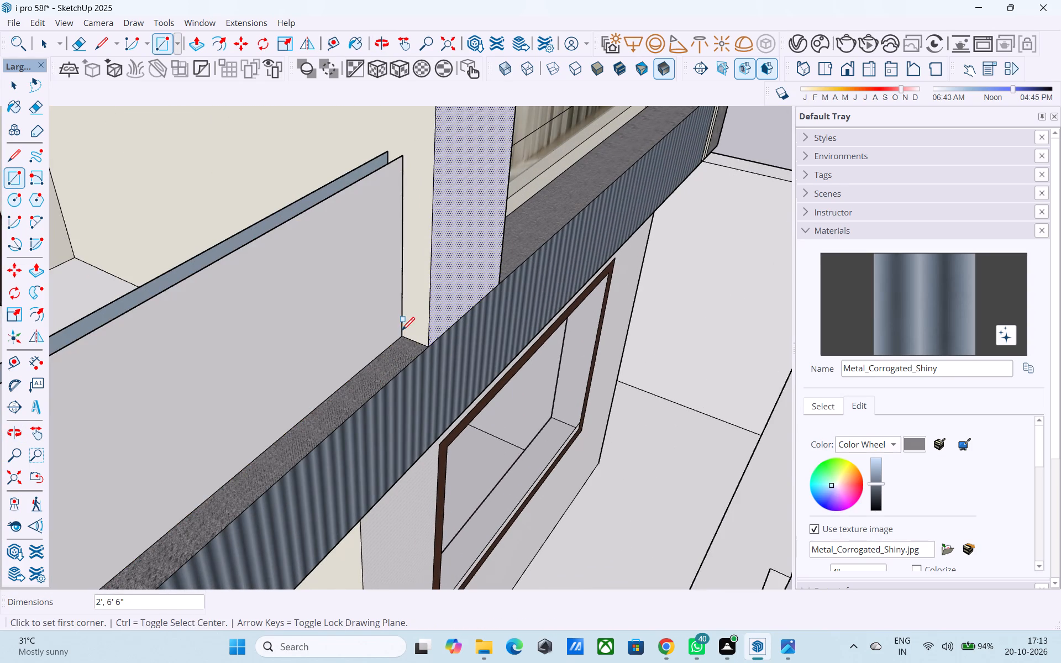
Close the balcony parapet's top by drawing a line joining the front and back panels' upper corners.
shift+middle_drag(401, 334, 376, 346)
key(l)
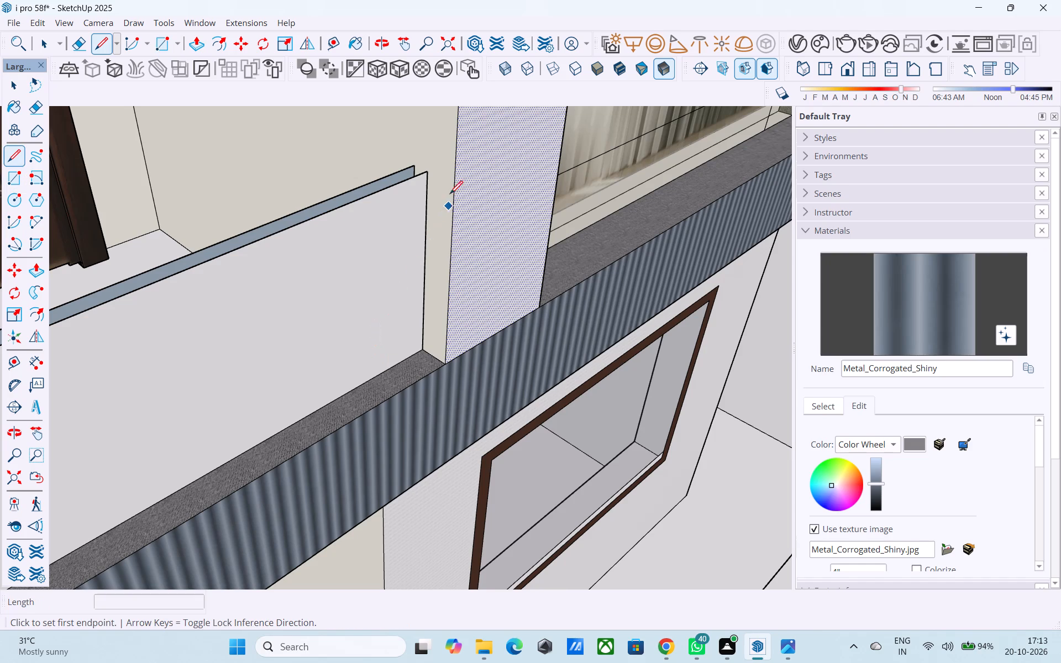
click(426, 169)
click(416, 164)
key(space)
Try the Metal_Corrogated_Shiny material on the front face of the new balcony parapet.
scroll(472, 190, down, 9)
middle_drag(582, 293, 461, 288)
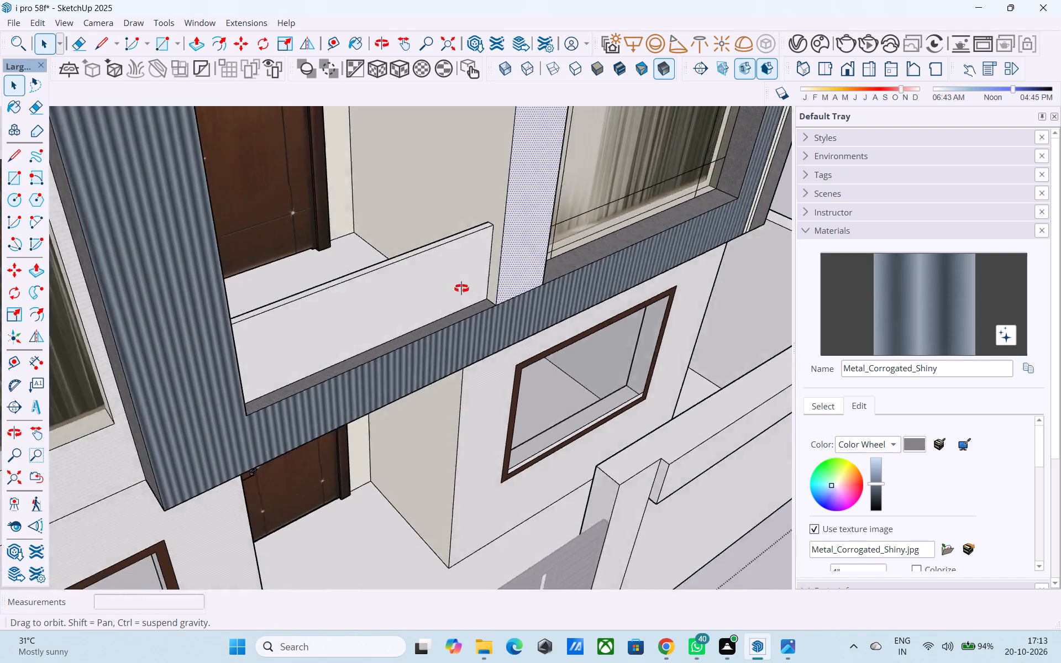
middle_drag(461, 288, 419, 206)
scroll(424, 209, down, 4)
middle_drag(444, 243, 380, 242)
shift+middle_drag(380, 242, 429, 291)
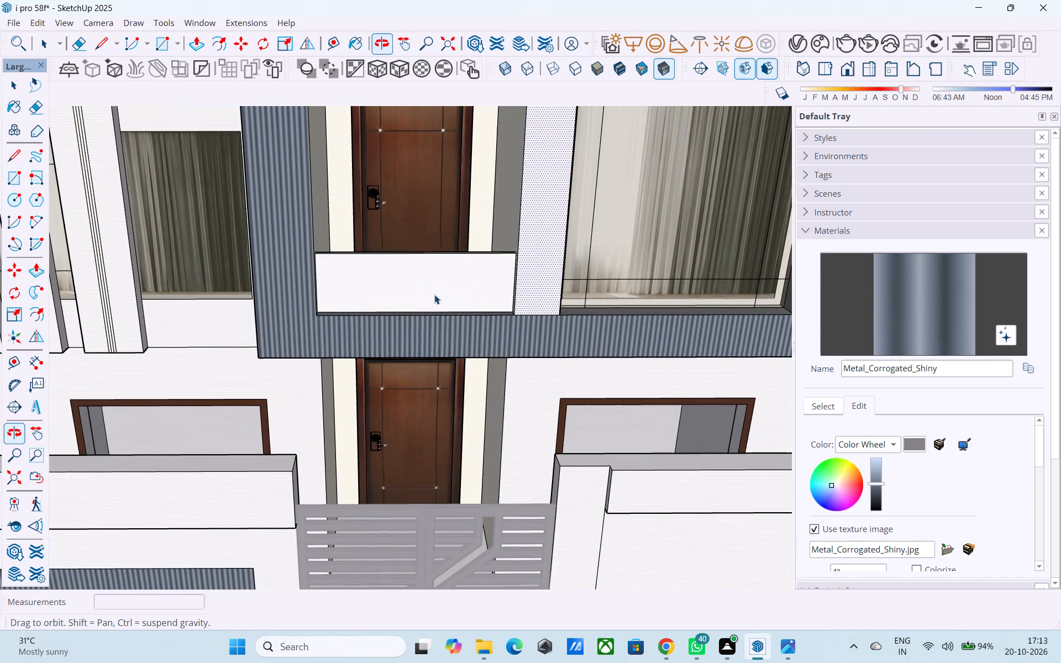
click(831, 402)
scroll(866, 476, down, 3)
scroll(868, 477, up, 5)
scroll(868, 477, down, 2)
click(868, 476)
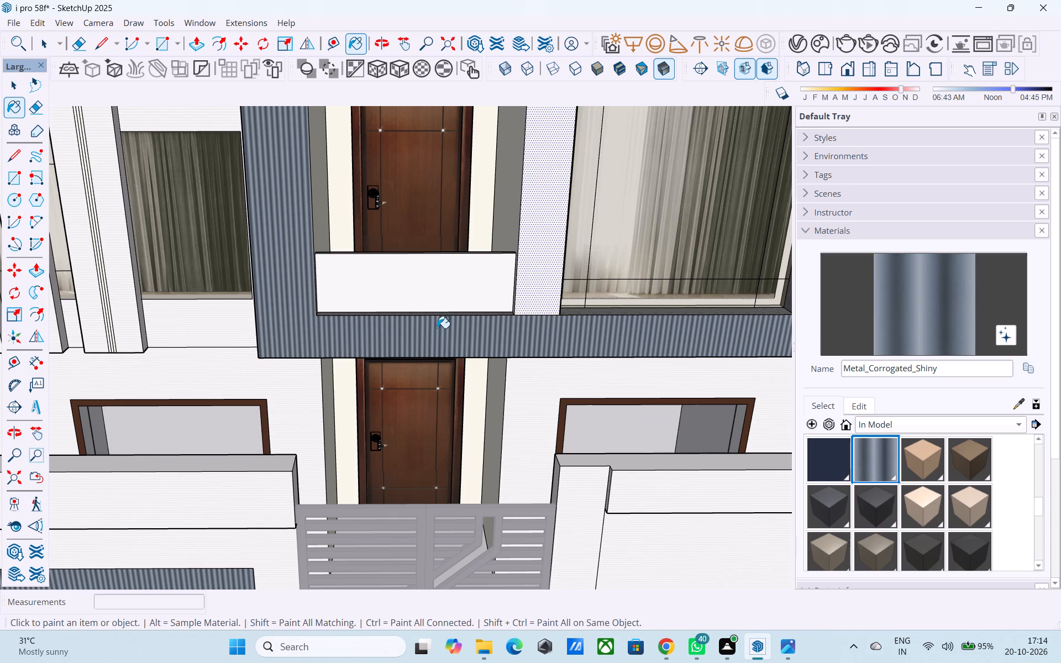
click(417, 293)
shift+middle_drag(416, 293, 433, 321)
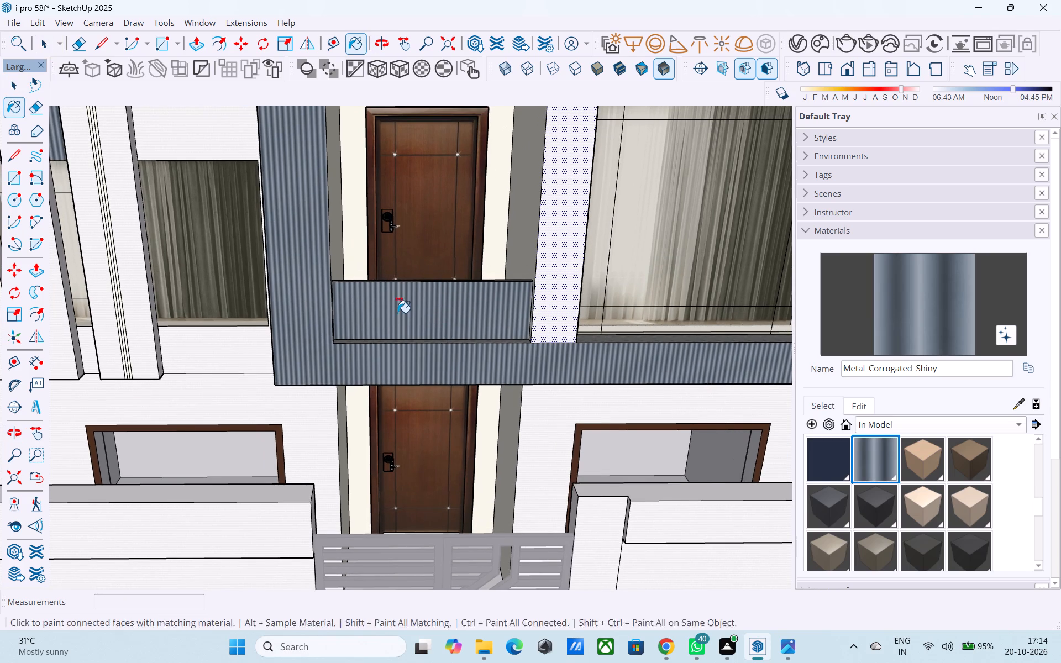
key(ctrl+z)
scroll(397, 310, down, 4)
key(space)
Copy the parapet's top front edge 2' down to its base and divide the copies into 8 equal spaces.
middle_drag(397, 309, 387, 308)
shift+middle_drag(393, 310, 355, 312)
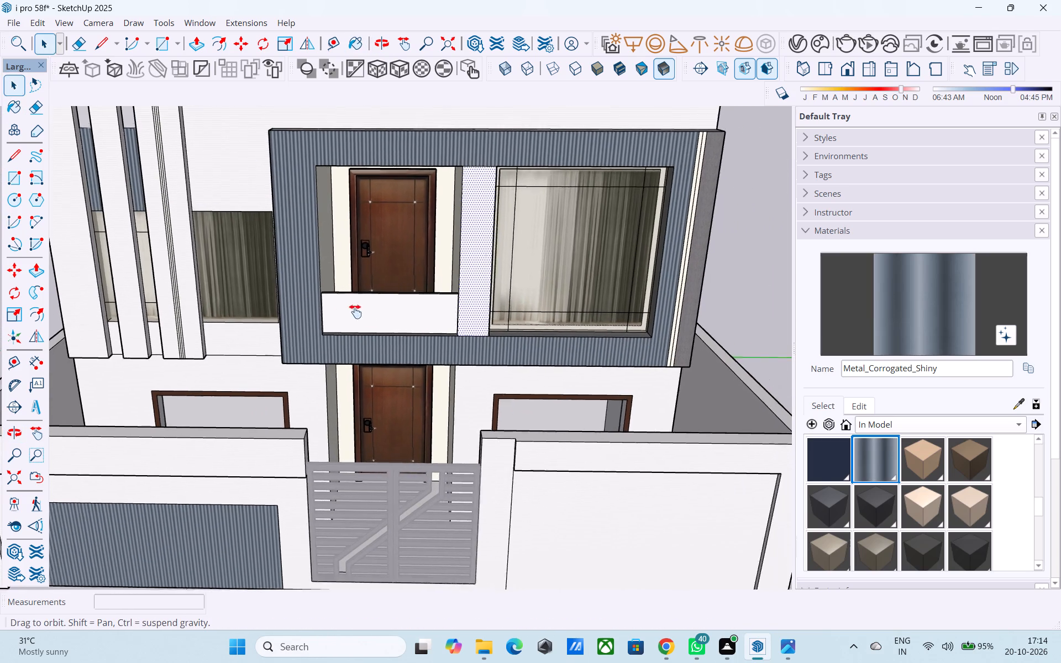
shift+middle_drag(355, 312, 230, 331)
middle_drag(411, 320, 364, 327)
scroll(379, 323, up, 4)
shift+middle_drag(384, 321, 336, 323)
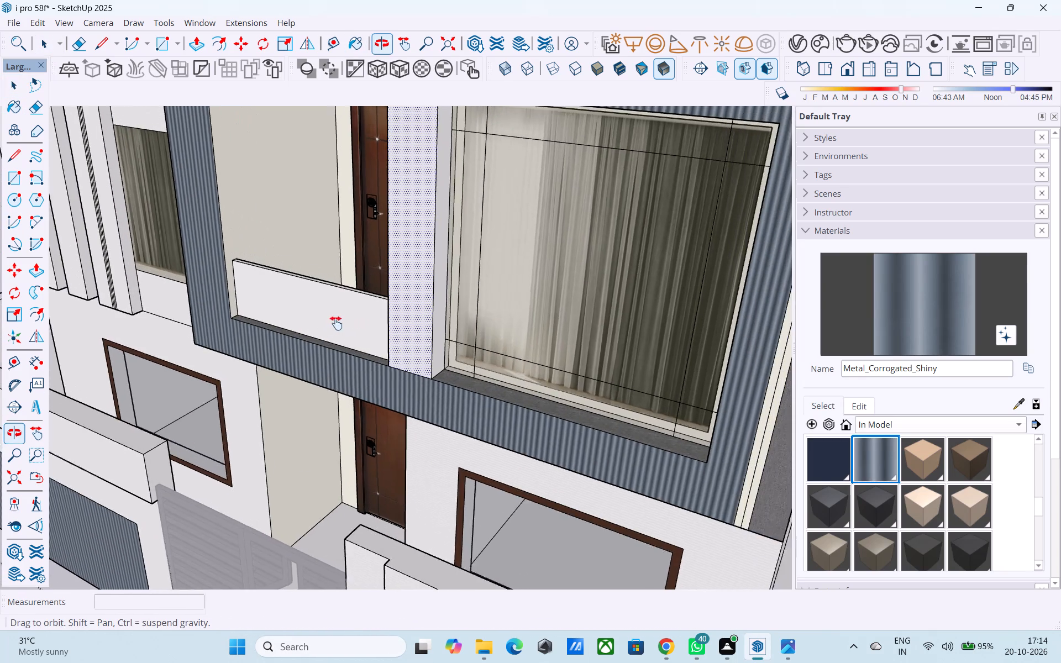
shift+middle_drag(336, 323, 306, 341)
scroll(322, 340, up, 4)
click(357, 290)
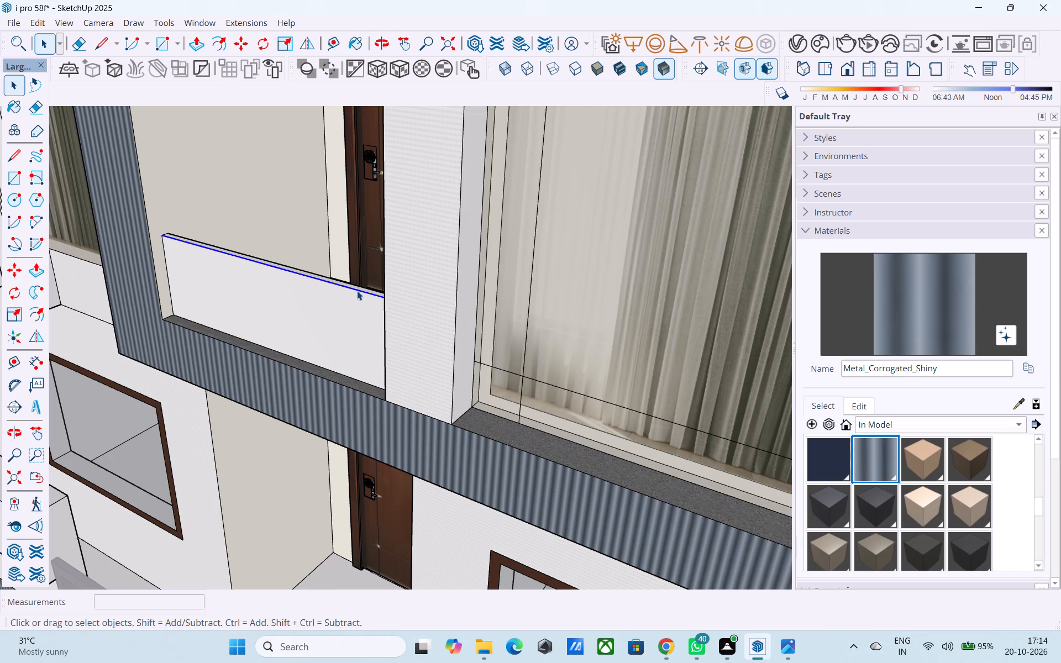
key(m)
click(160, 239)
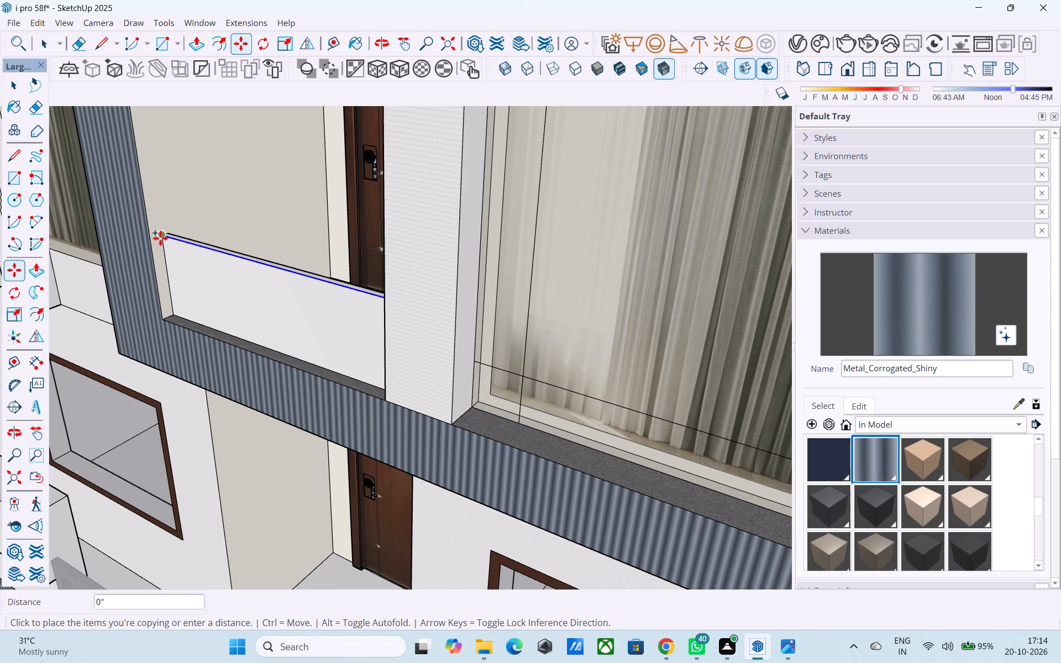
scroll(198, 329, up, 6)
click(156, 301)
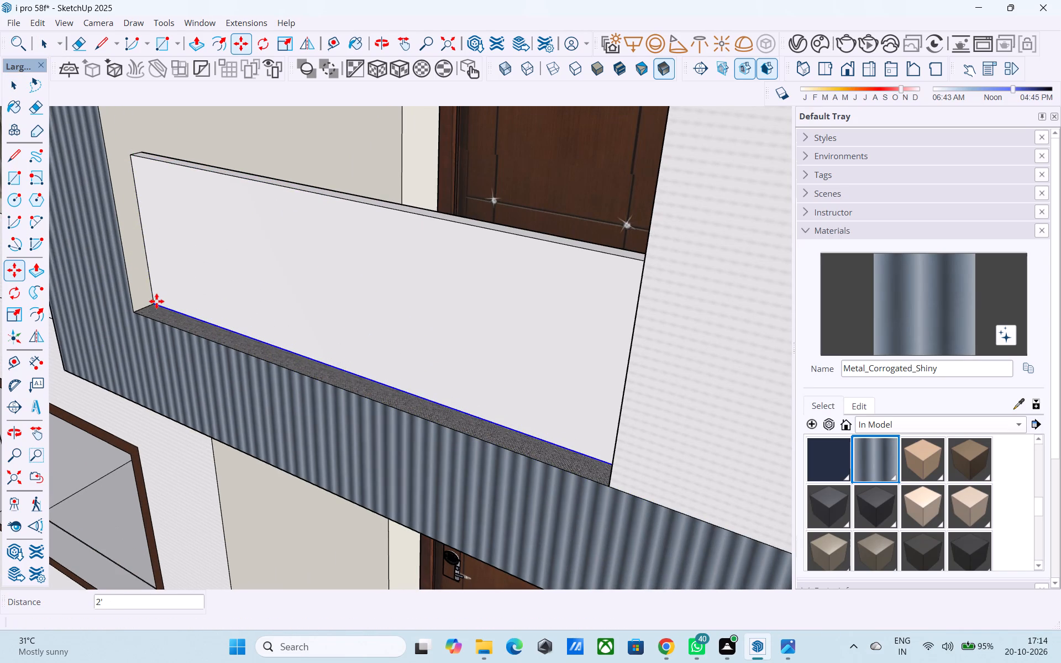
key(slash)
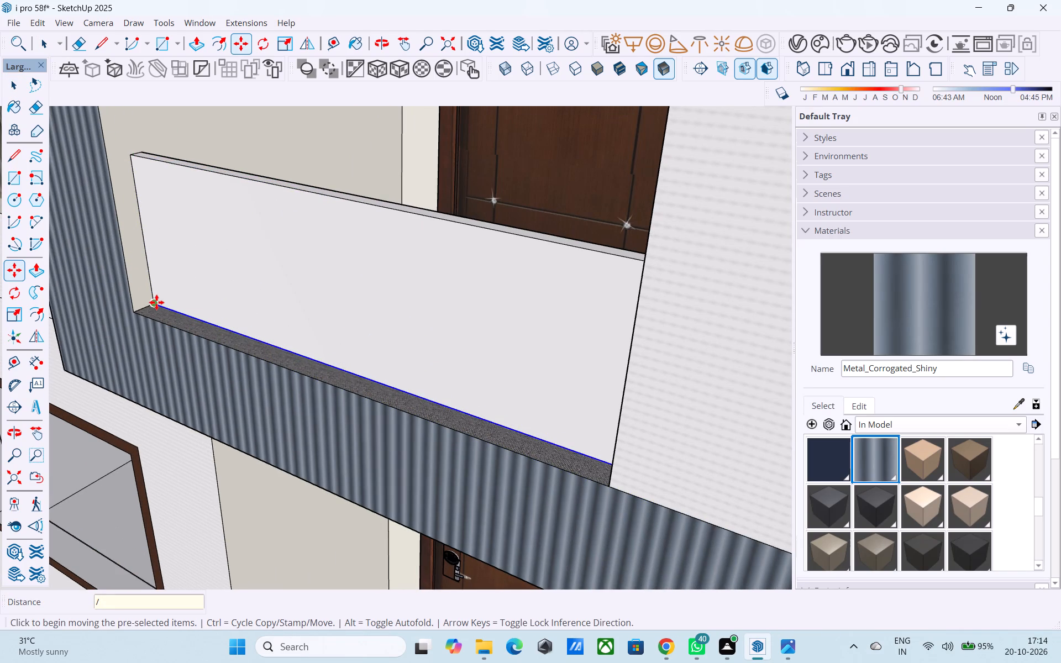
key(8)
key(Return)
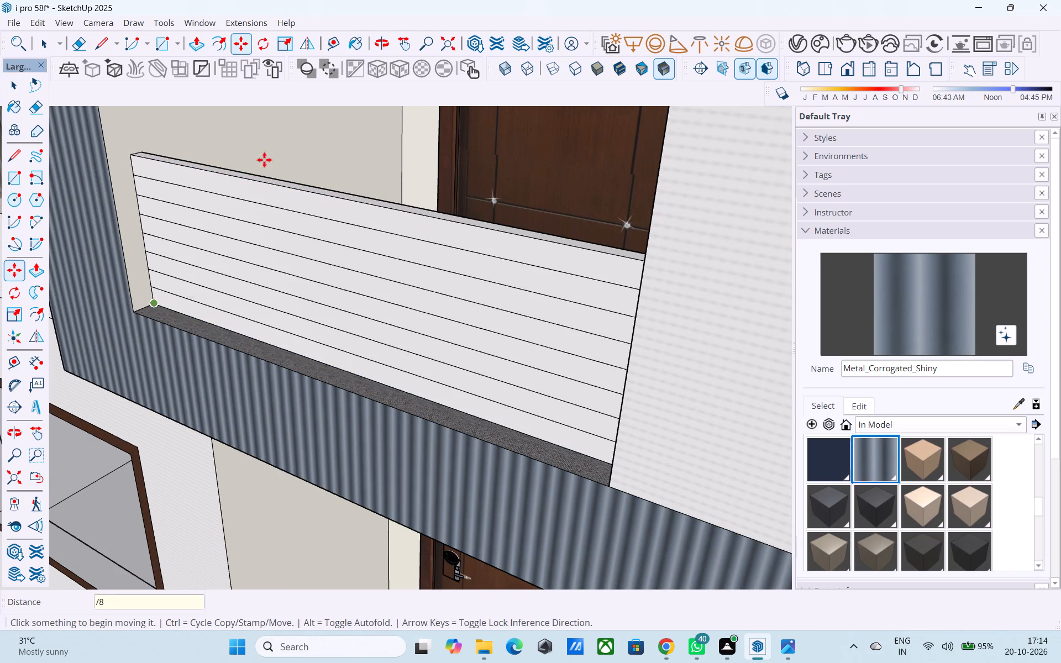
Copy the upper six dividing lines on the balcony parapet's front face 1" downward.
scroll(260, 170, down, 1)
middle_drag(254, 170, 434, 141)
scroll(444, 146, down, 2)
middle_drag(438, 148, 568, 113)
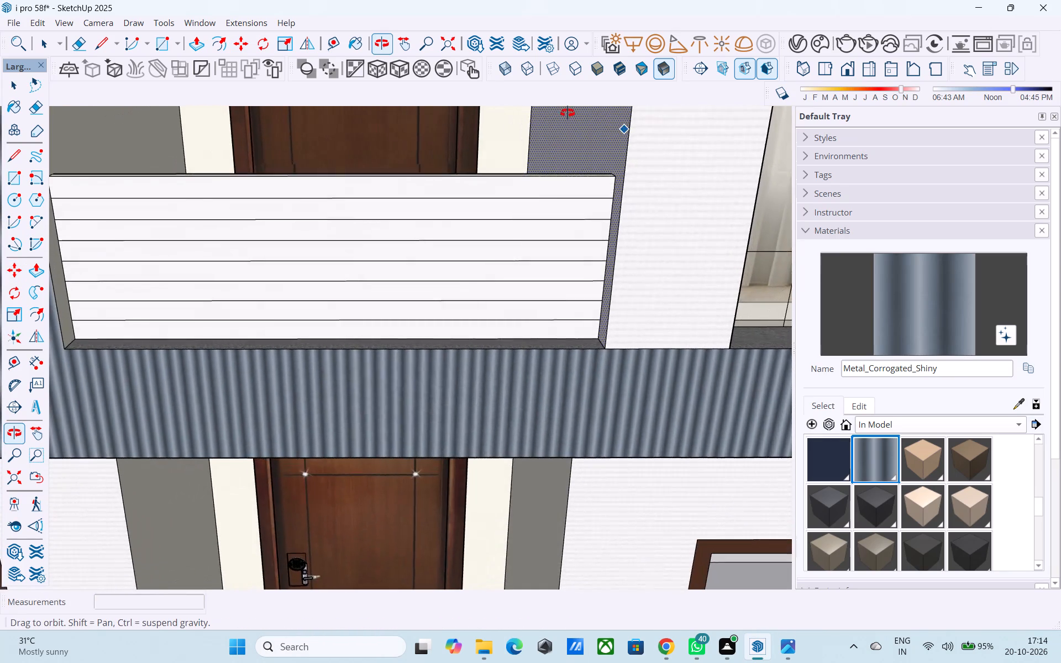
middle_drag(568, 113, 569, 107)
scroll(562, 116, down, 6)
key(space)
middle_drag(558, 174, 527, 228)
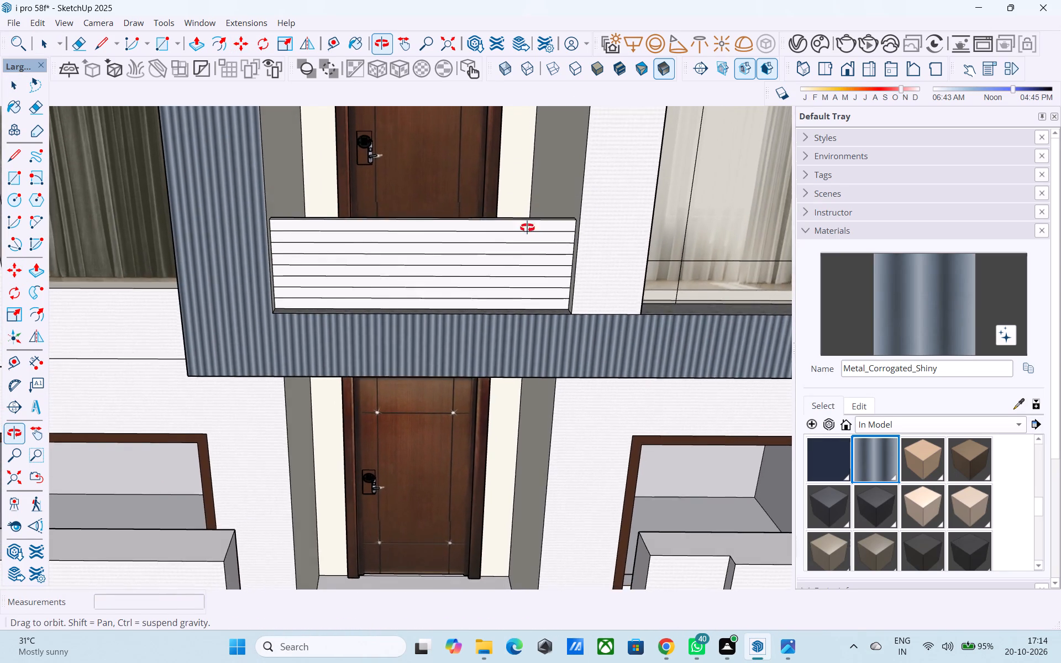
middle_drag(527, 228, 243, 236)
shift+middle_drag(462, 256, 440, 237)
scroll(442, 238, up, 4)
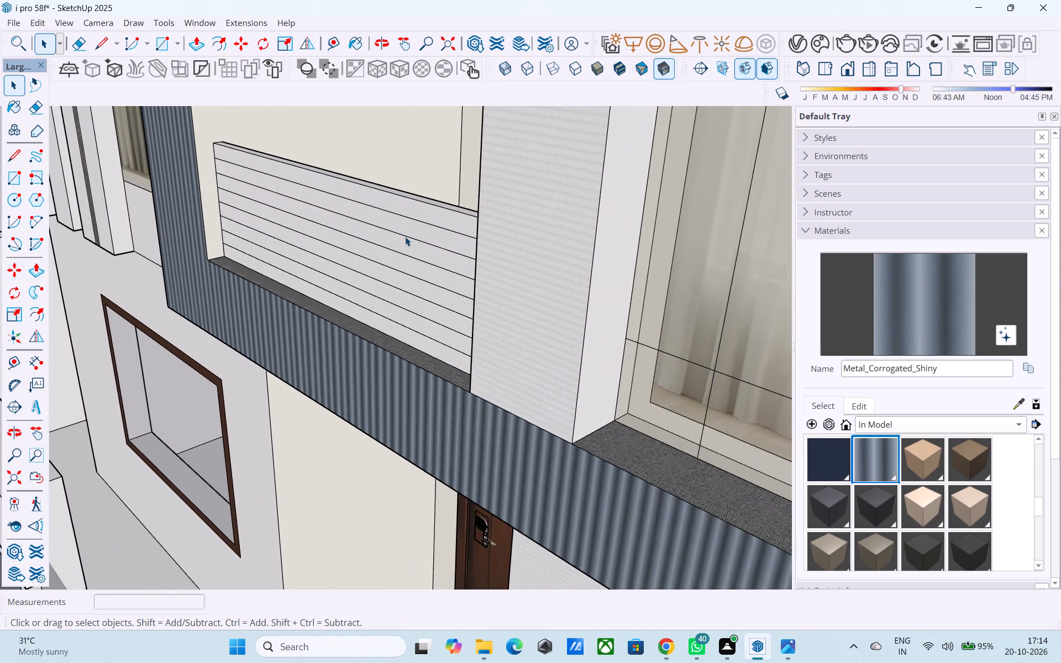
click(396, 216)
scroll(396, 217, up, 2)
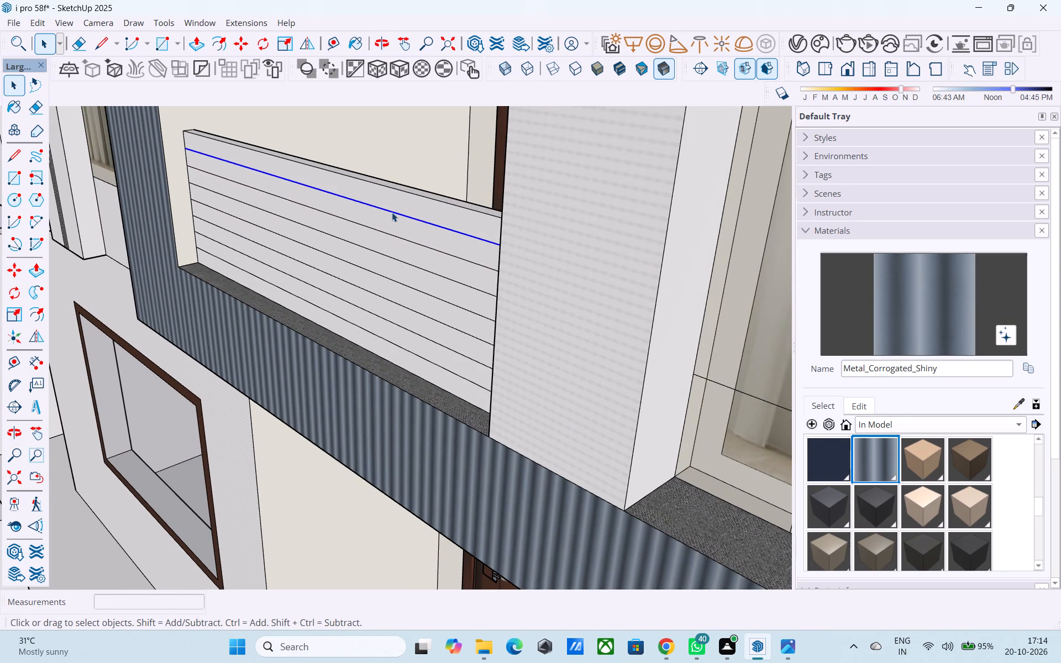
shift+click(387, 233)
shift+click(384, 253)
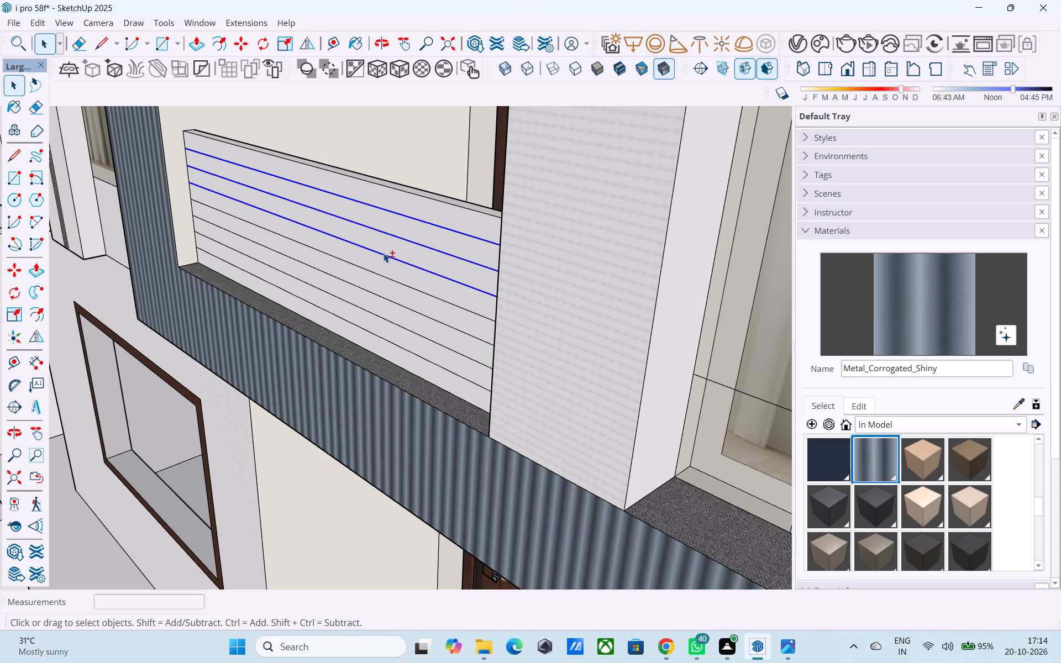
shift+click(382, 276)
shift+click(384, 296)
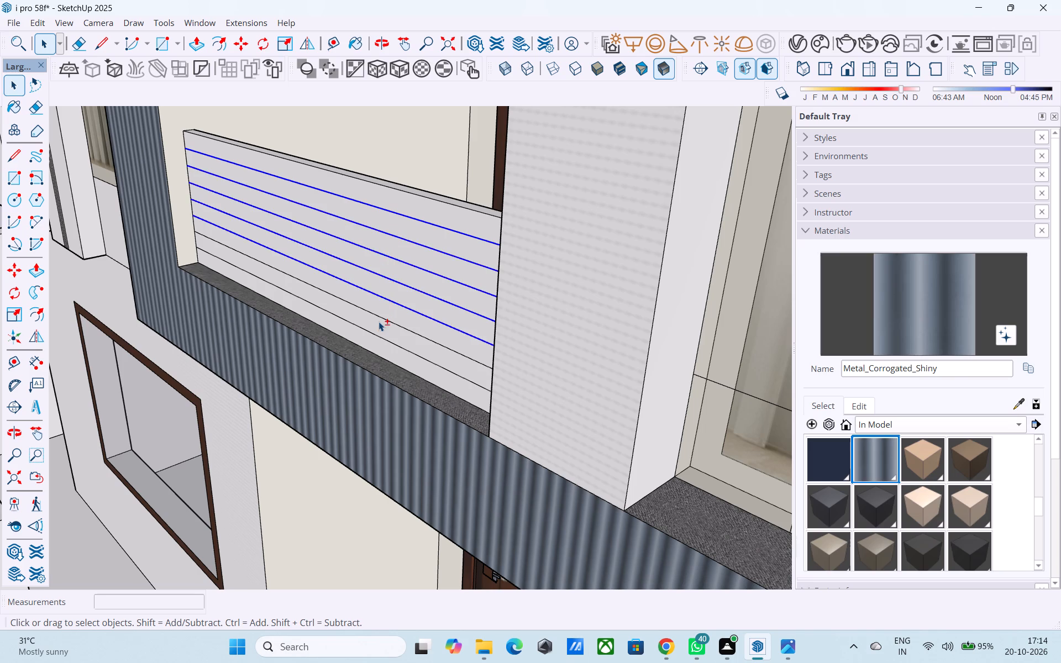
shift+click(382, 318)
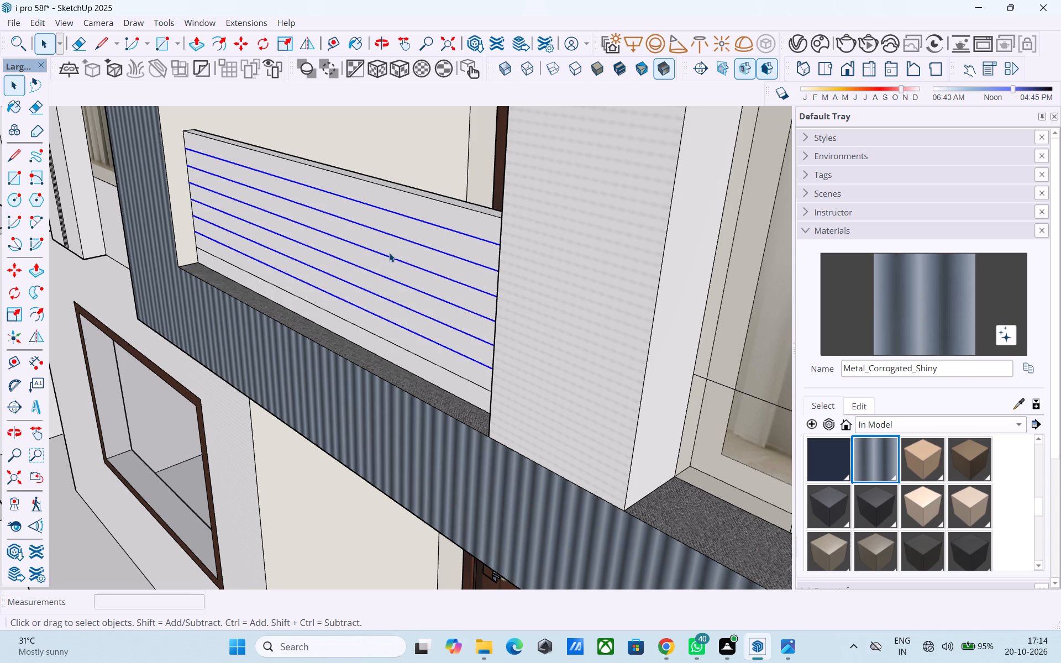
key(m)
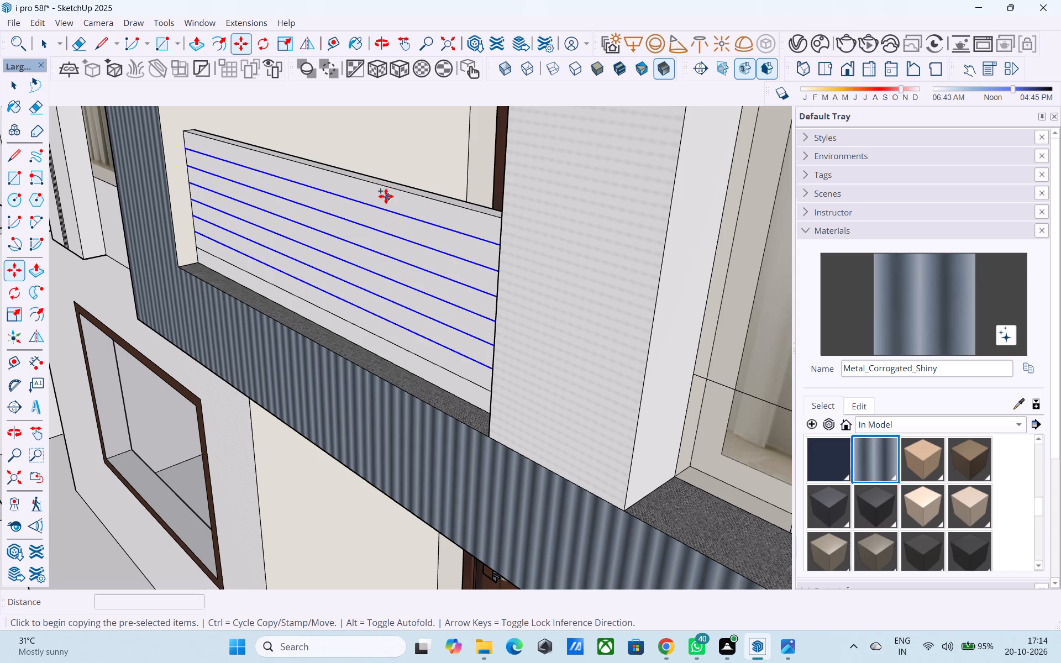
click(384, 187)
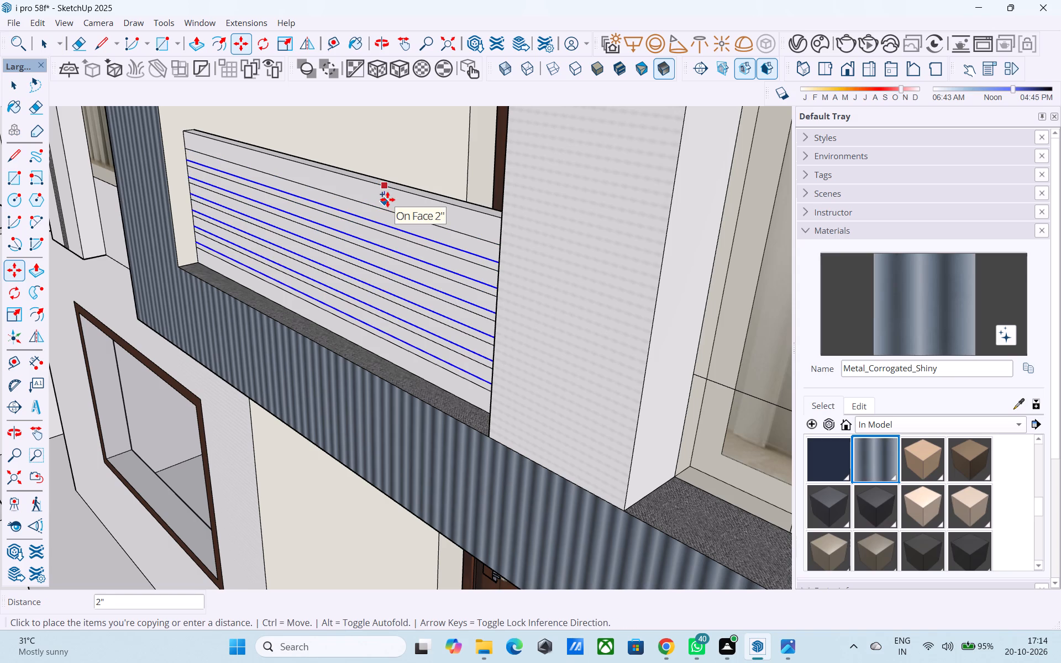
text(1")
key(Return)
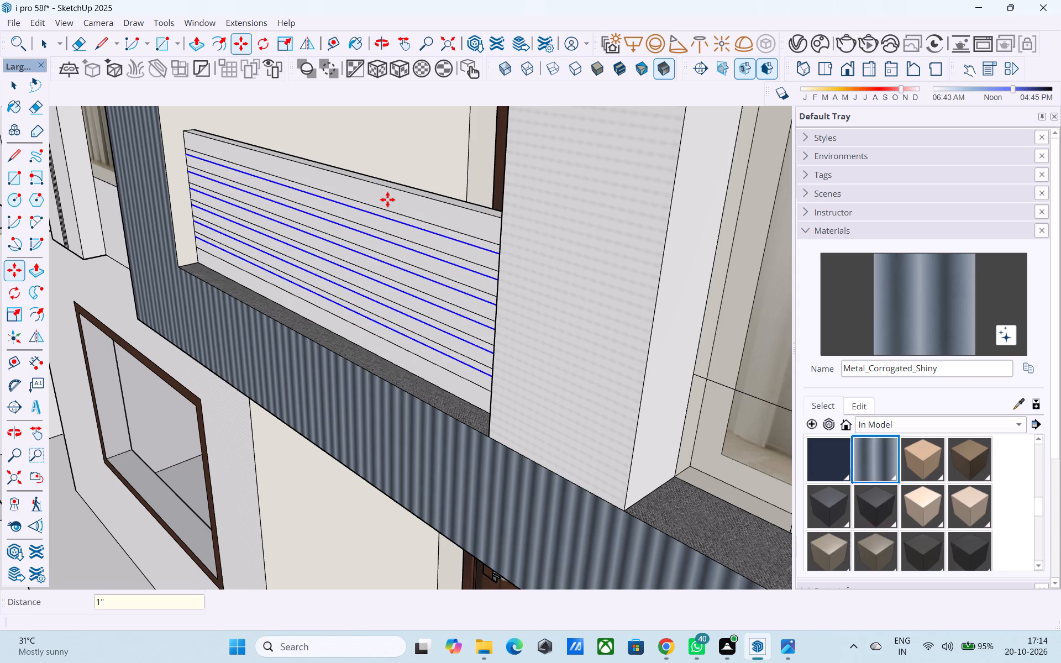
key(space)
Push the uppermost wide strip between the parapet's paired lines back 2" to the rear face.
middle_drag(358, 195, 430, 189)
scroll(450, 184, down, 5)
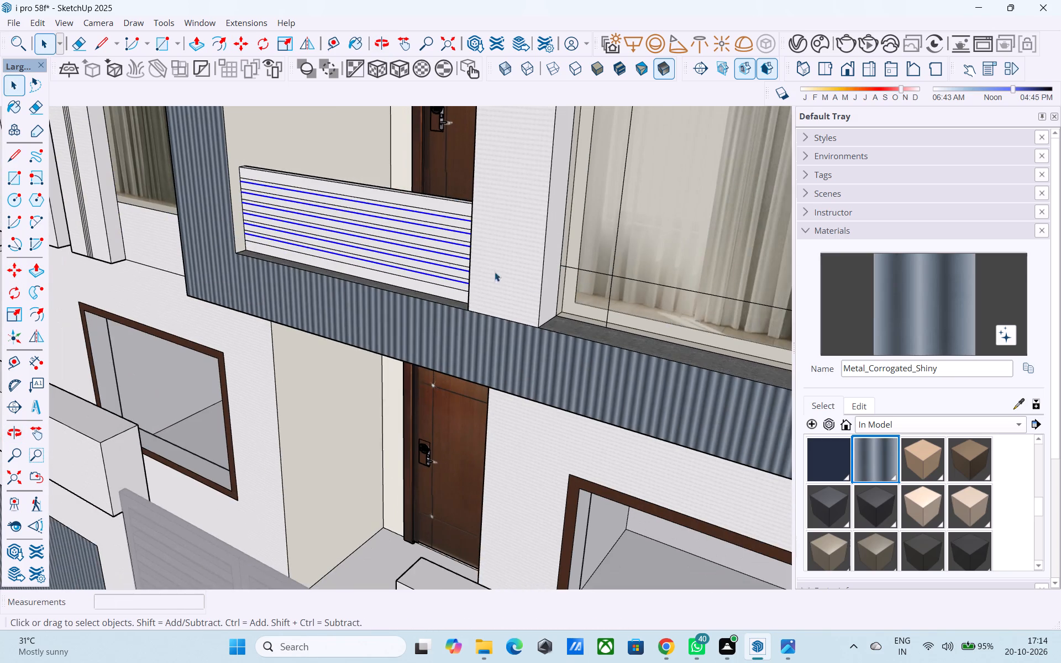
middle_drag(450, 262, 498, 304)
scroll(365, 201, up, 4)
shift+middle_drag(365, 199, 419, 187)
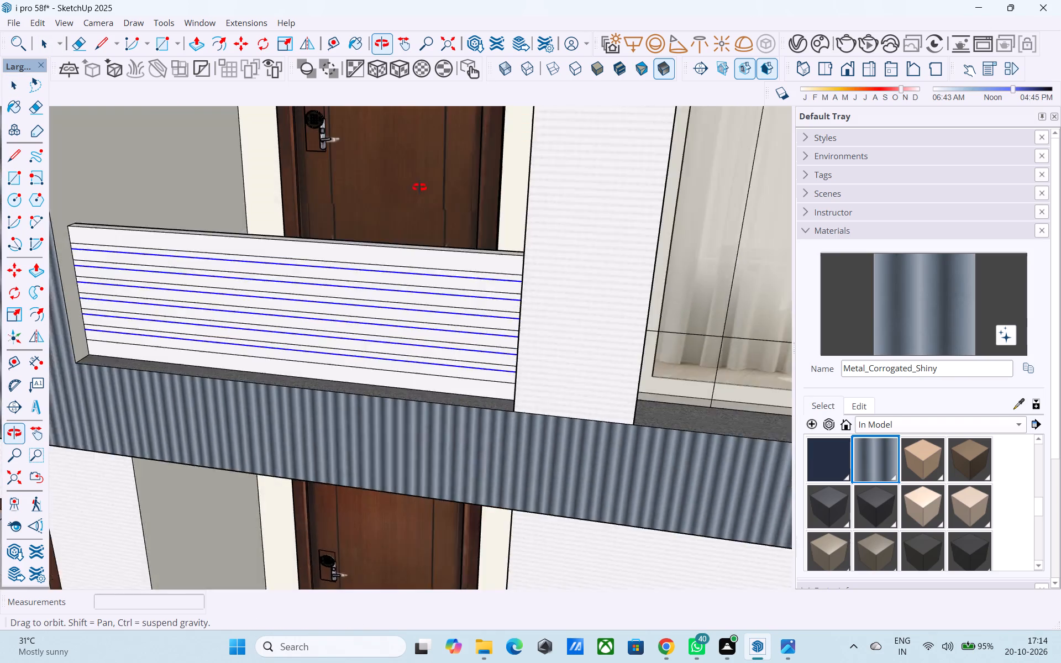
shift+middle_drag(419, 187, 434, 114)
middle_drag(334, 222, 427, 208)
middle_drag(401, 213, 287, 192)
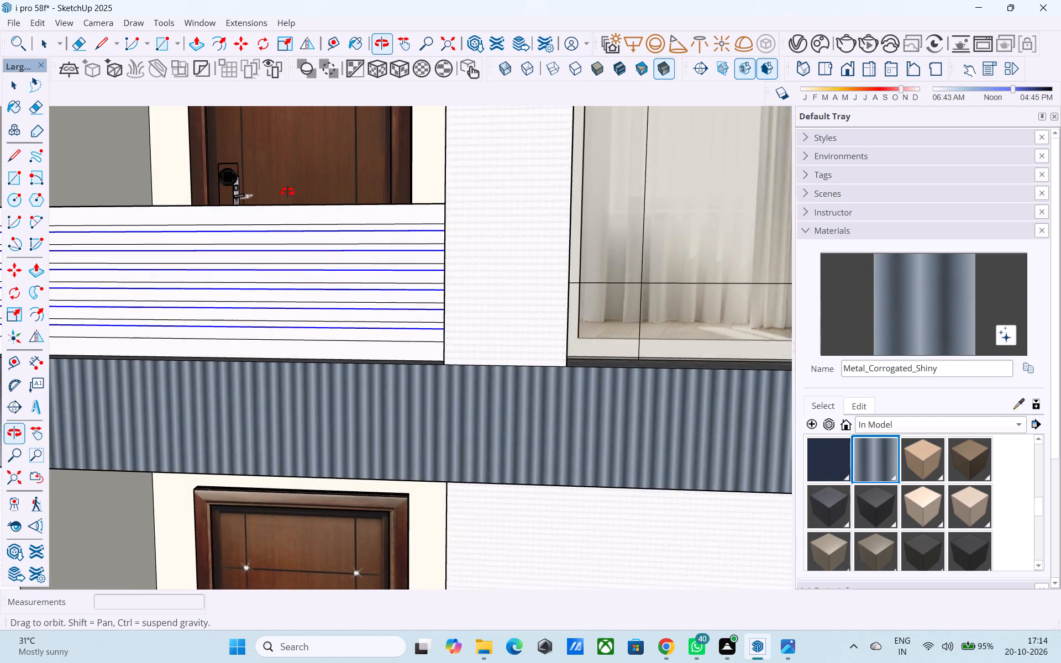
middle_drag(287, 192, 287, 192)
shift+middle_drag(286, 196, 394, 196)
scroll(346, 222, down, 1)
scroll(346, 225, up, 4)
key(space)
click(338, 238)
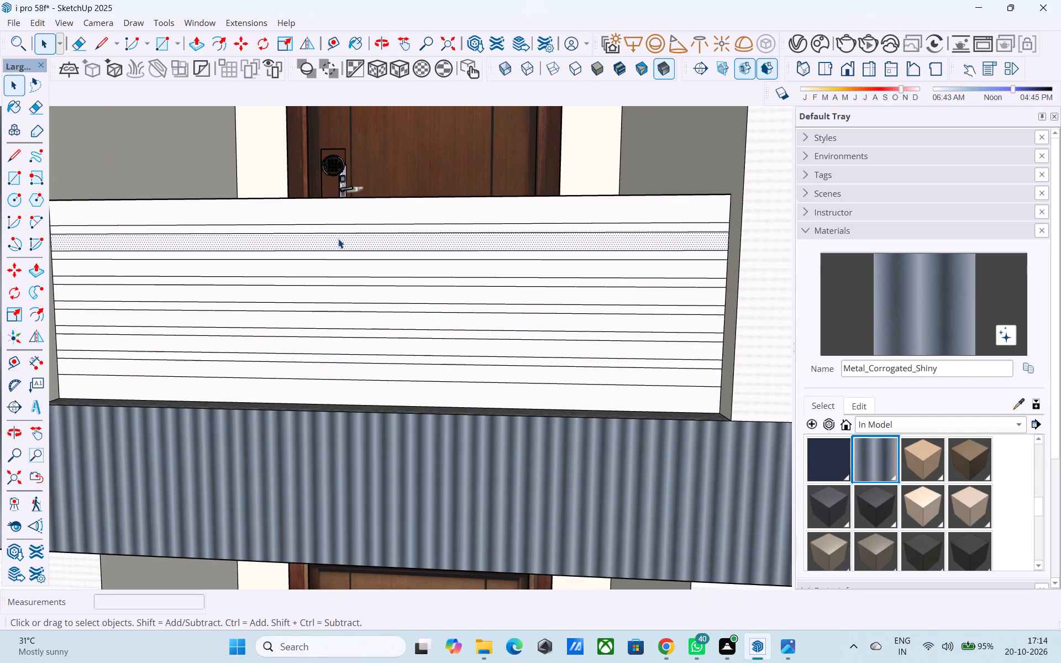
key(p)
click(338, 239)
middle_drag(333, 229, 318, 338)
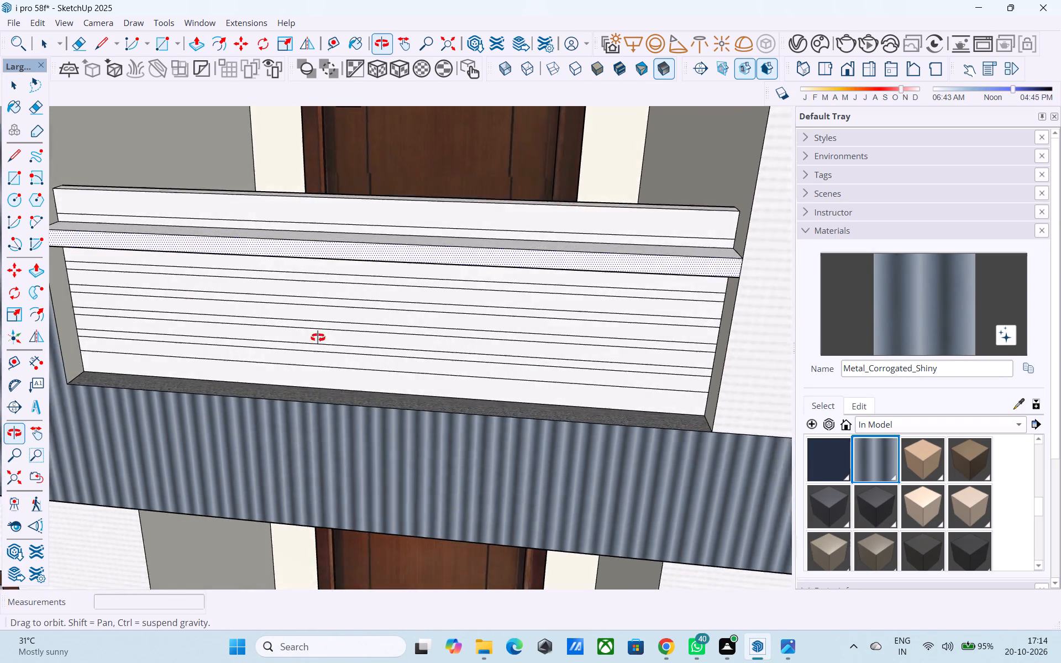
middle_drag(318, 338, 316, 380)
scroll(316, 375, up, 1)
middle_drag(401, 168, 351, 247)
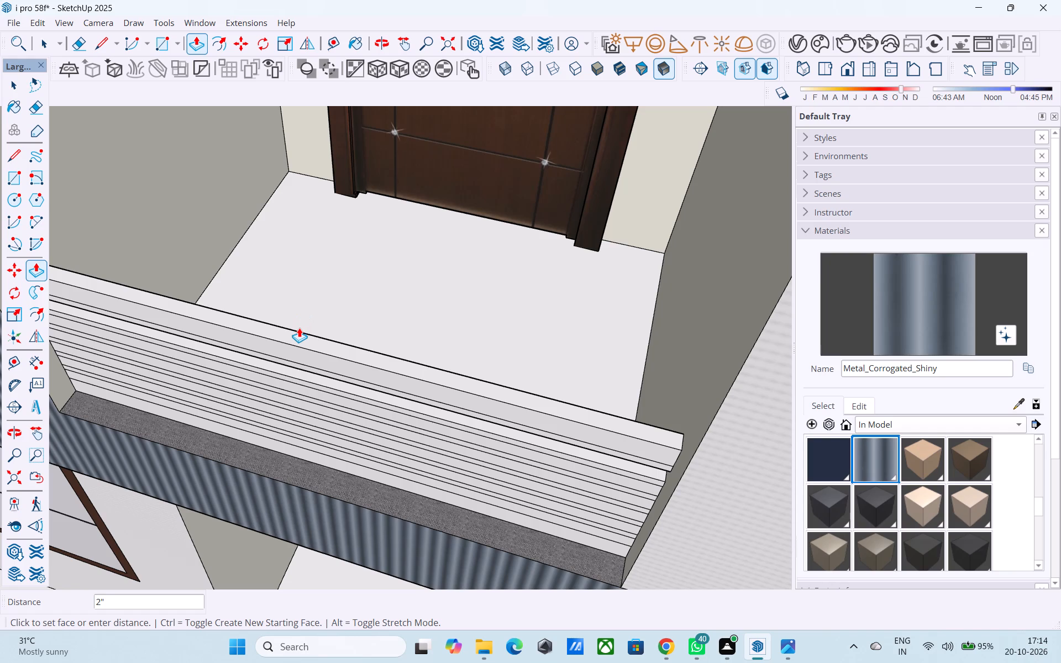
click(299, 330)
Delete the face left in the uppermost recessed strip to open a gap below the parapet's top rail.
middle_drag(319, 330, 386, 206)
scroll(364, 230, up, 1)
middle_drag(363, 232, 330, 247)
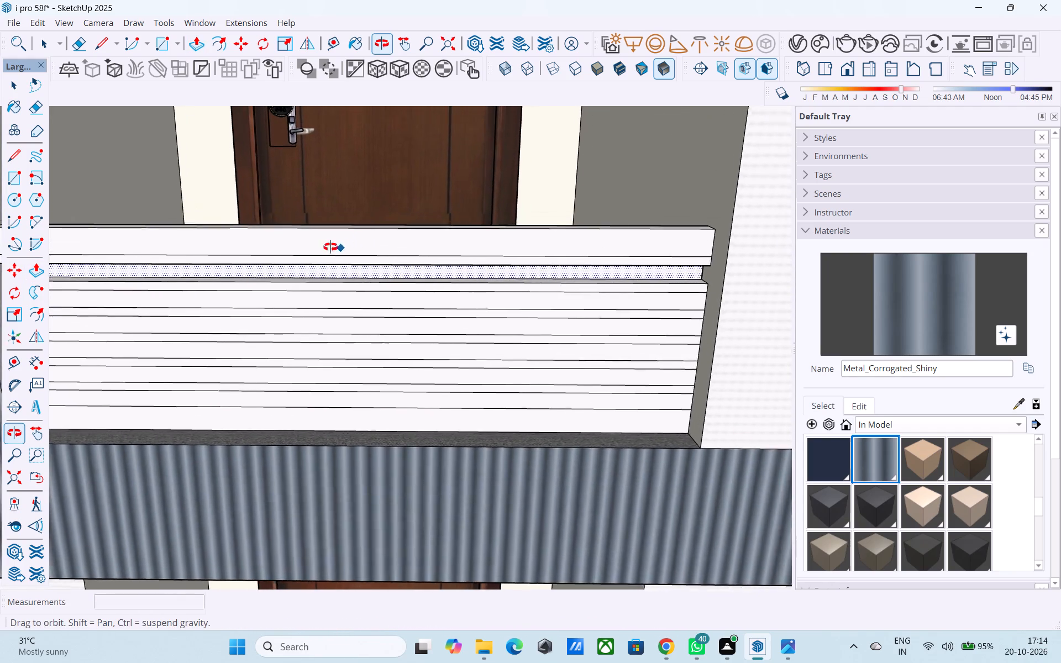
middle_drag(330, 247, 330, 208)
scroll(390, 224, down, 3)
scroll(395, 233, up, 3)
key(space)
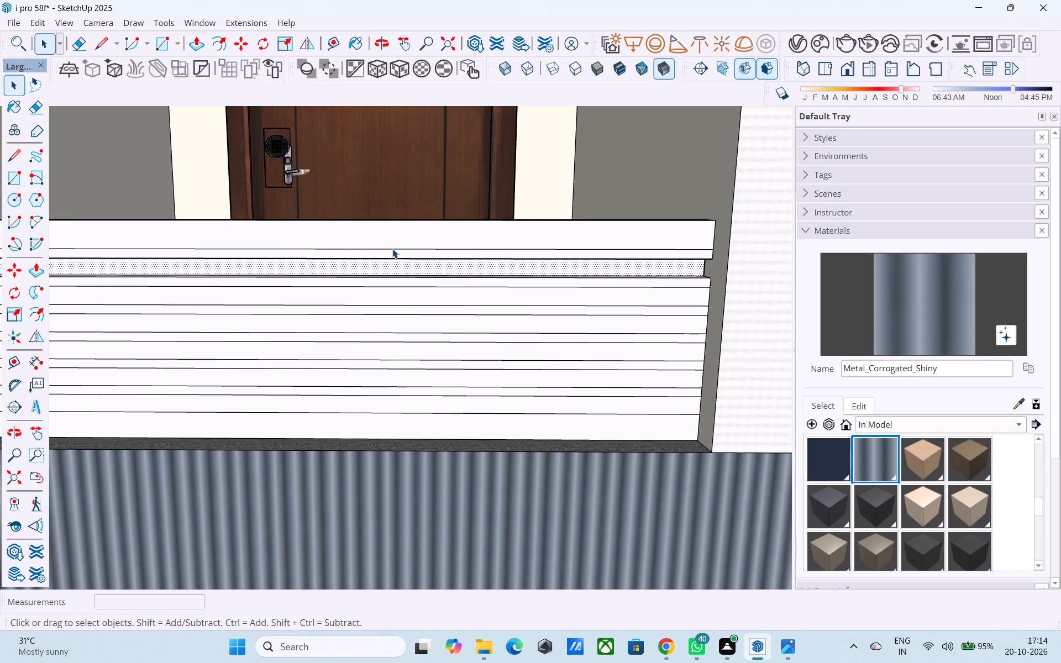
key(Delete)
Push the five remaining wide strips of the parapet back by the same 2", leaving the narrow slats in front.
scroll(392, 249, down, 5)
scroll(370, 287, up, 6)
click(370, 272)
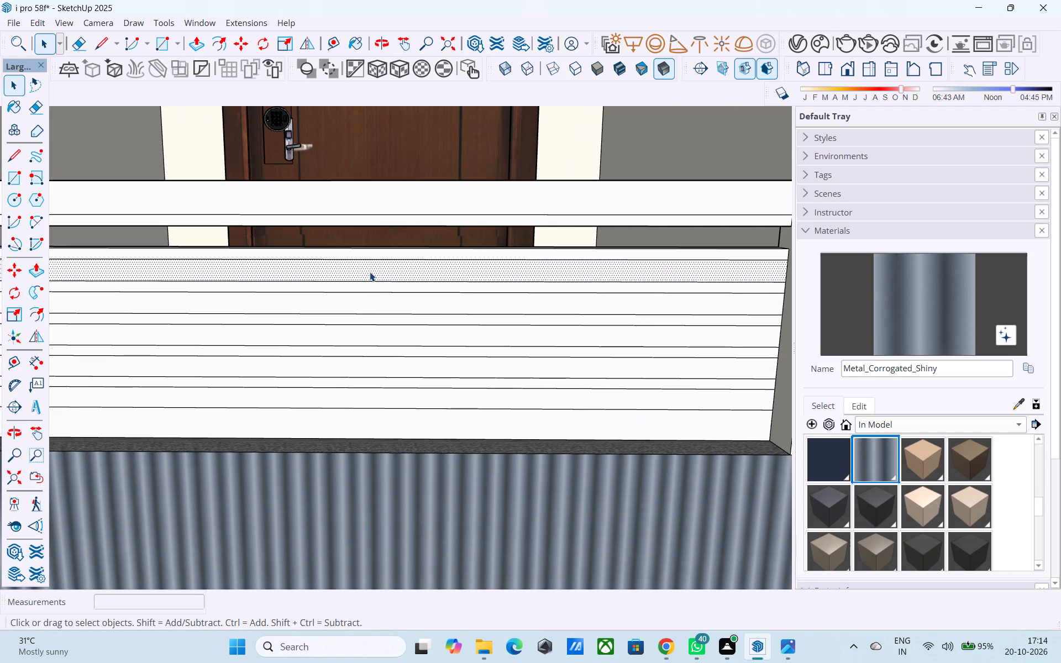
key(p)
double_click(370, 272)
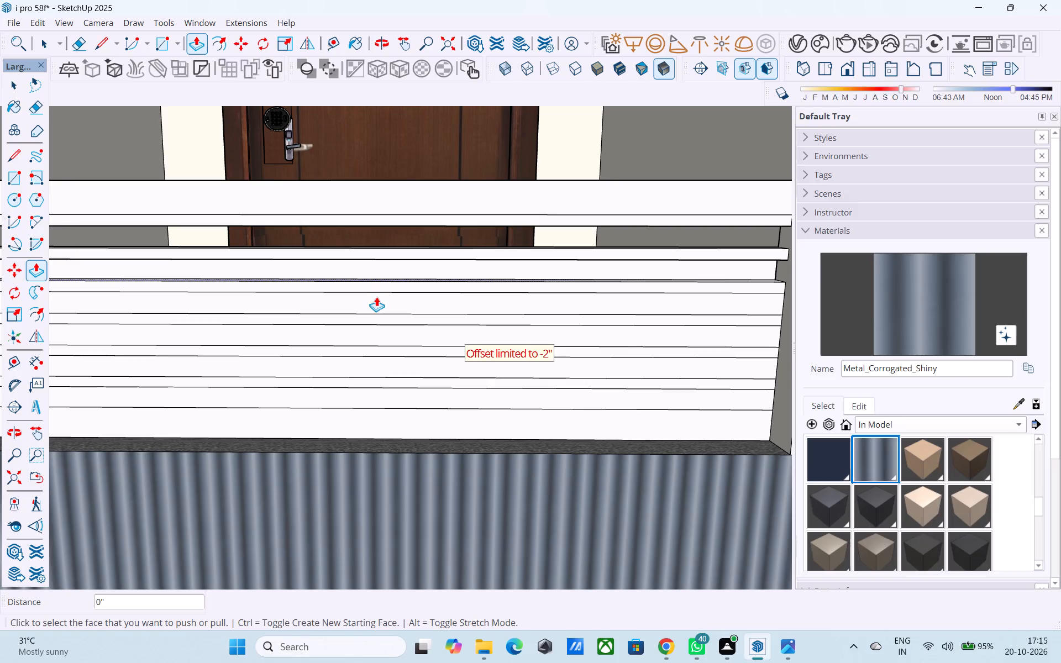
double_click(376, 297)
double_click(377, 330)
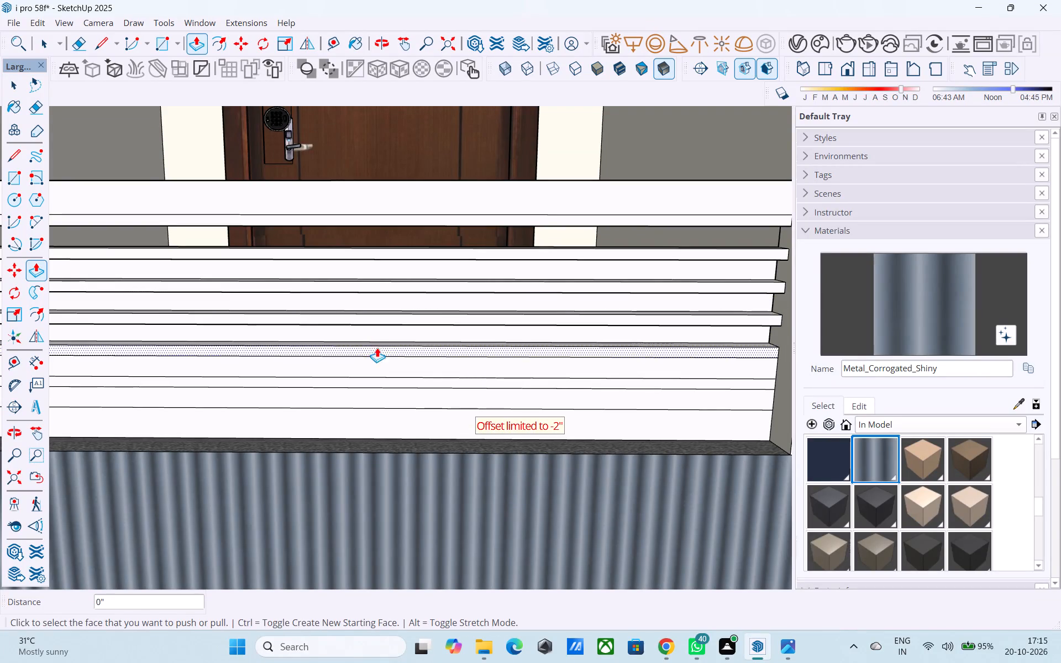
double_click(374, 361)
middle_drag(372, 360, 356, 277)
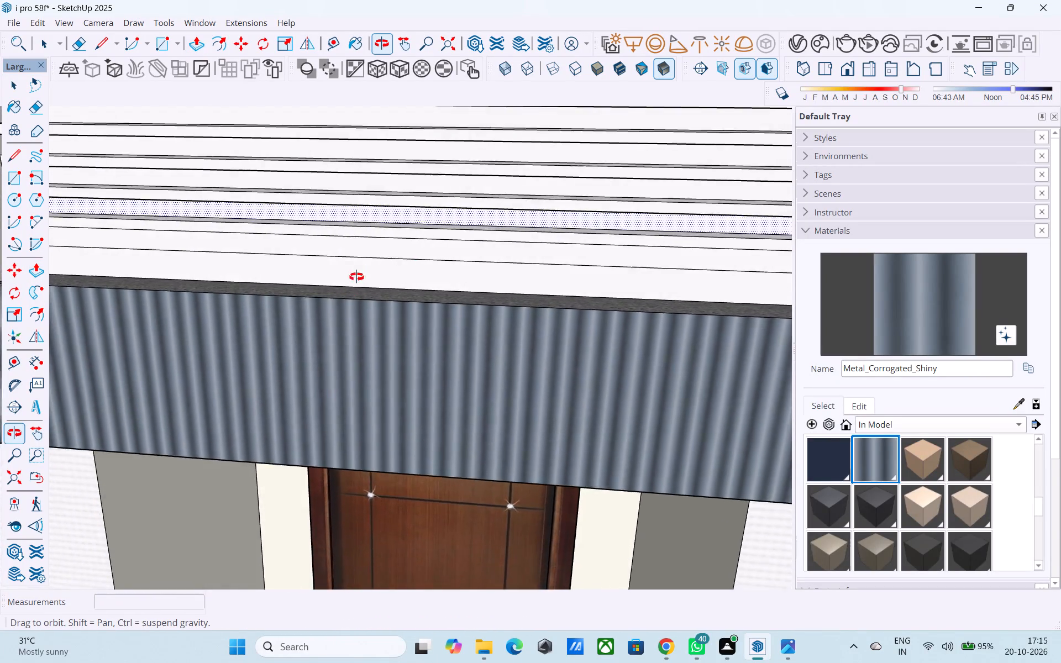
middle_drag(356, 277, 343, 340)
shift+middle_drag(387, 258, 369, 286)
shift+scroll(370, 291, up, 8)
double_click(368, 252)
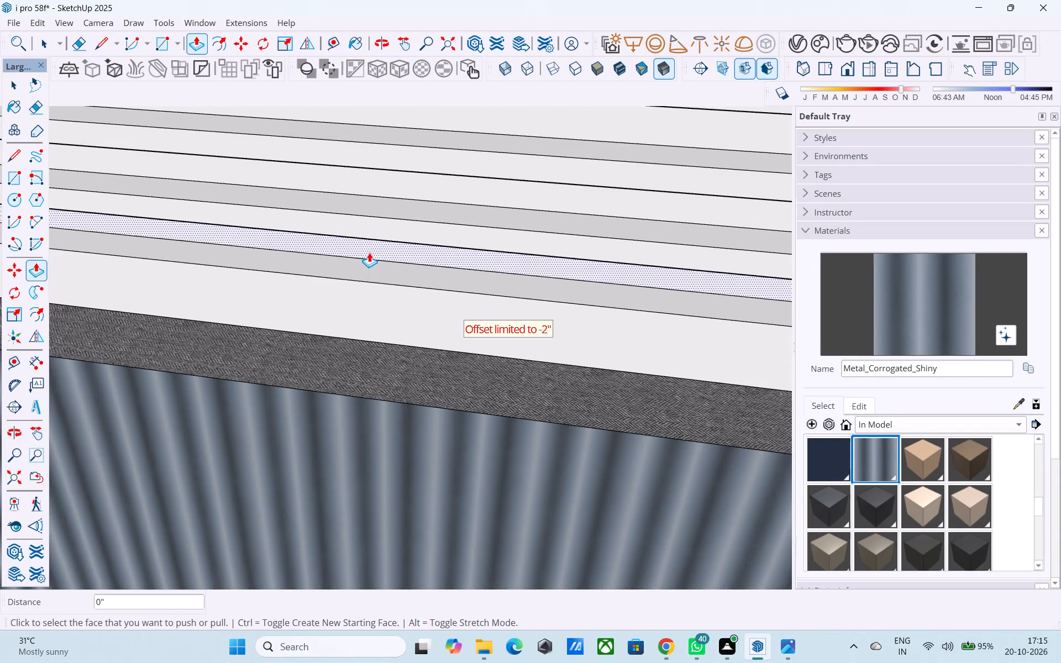
Delete the faces left in the five lower recessed strips to open the gaps between the parapet slats.
scroll(369, 252, down, 3)
shift+middle_drag(369, 252, 436, 254)
scroll(436, 246, down, 3)
middle_drag(435, 246, 419, 423)
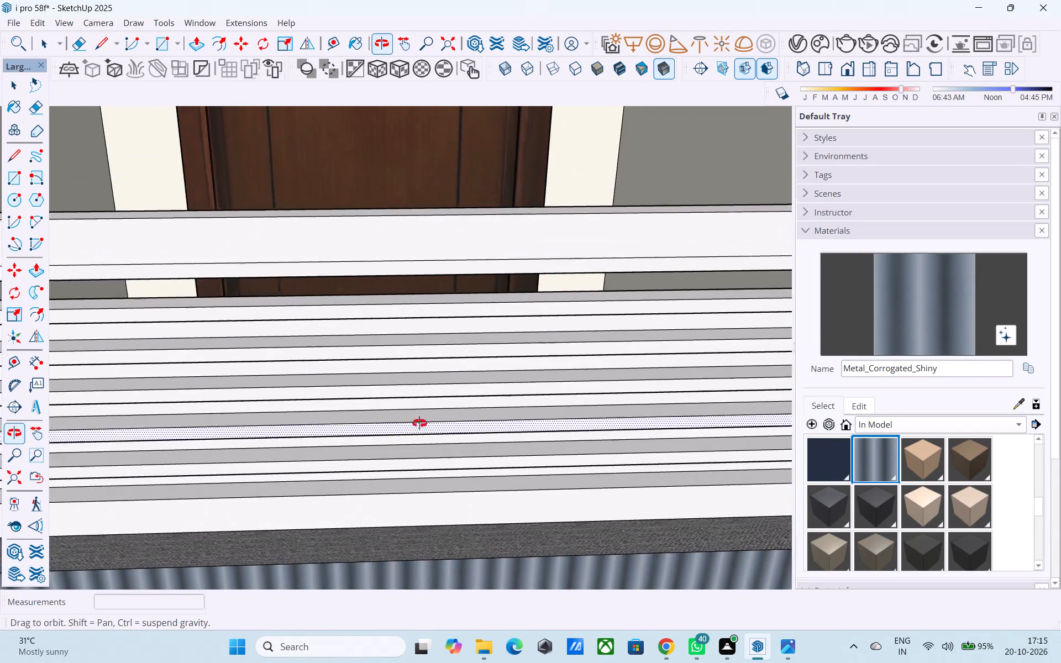
middle_drag(419, 423, 403, 335)
scroll(405, 324, up, 4)
key(space)
click(407, 322)
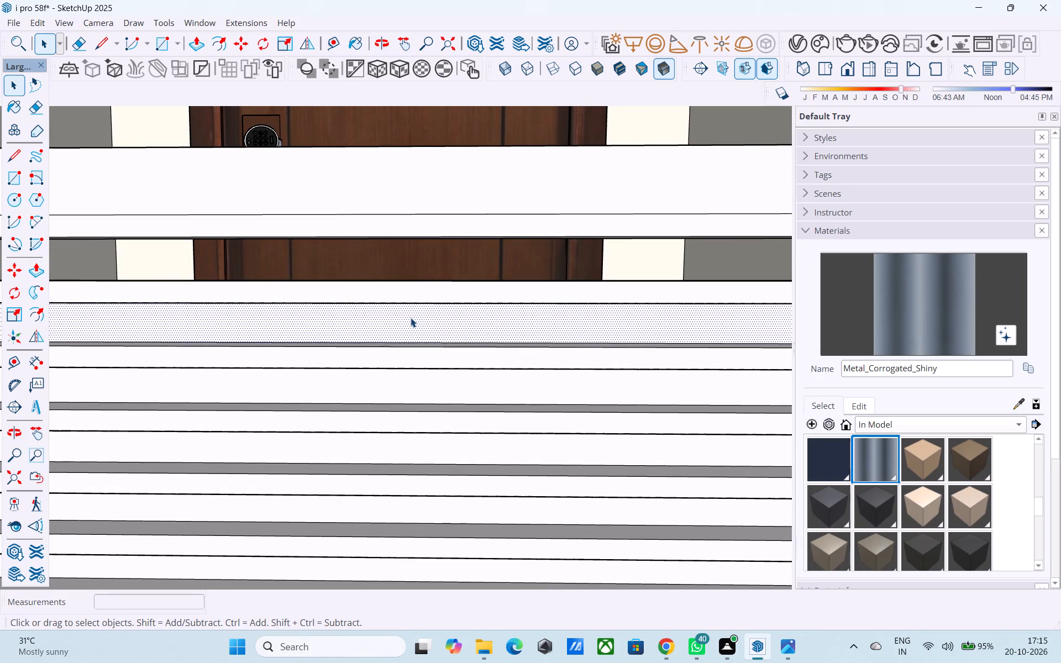
key(Delete)
click(430, 396)
key(Delete)
click(443, 445)
key(Delete)
scroll(405, 271, down, 4)
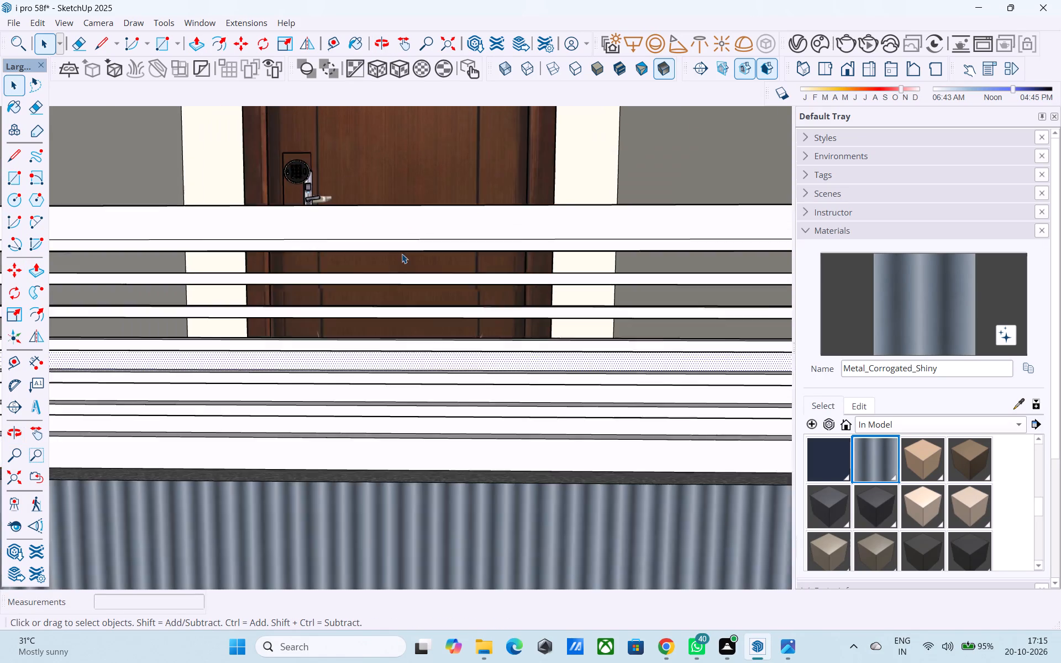
scroll(402, 254, up, 4)
key(Delete)
scroll(402, 253, down, 5)
scroll(428, 404, up, 4)
click(411, 344)
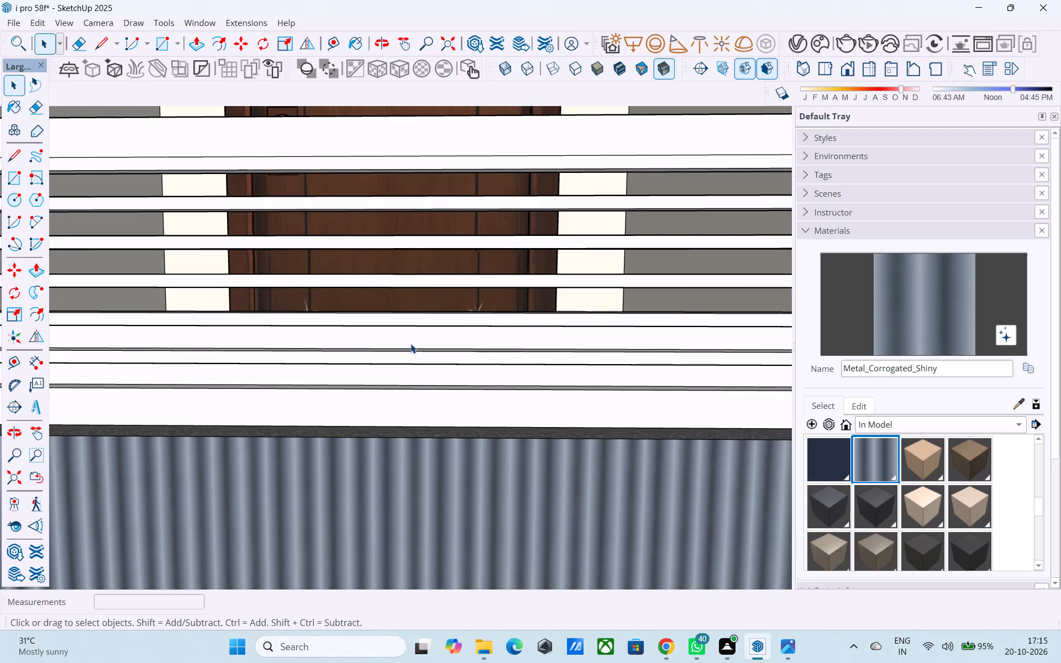
key(Delete)
click(416, 373)
key(Delete)
scroll(408, 338, down, 4)
Paint the front faces of the balcony parapet's bottom rail and slats with the dark ThomThom - Buttons2 material.
middle_drag(406, 334, 386, 394)
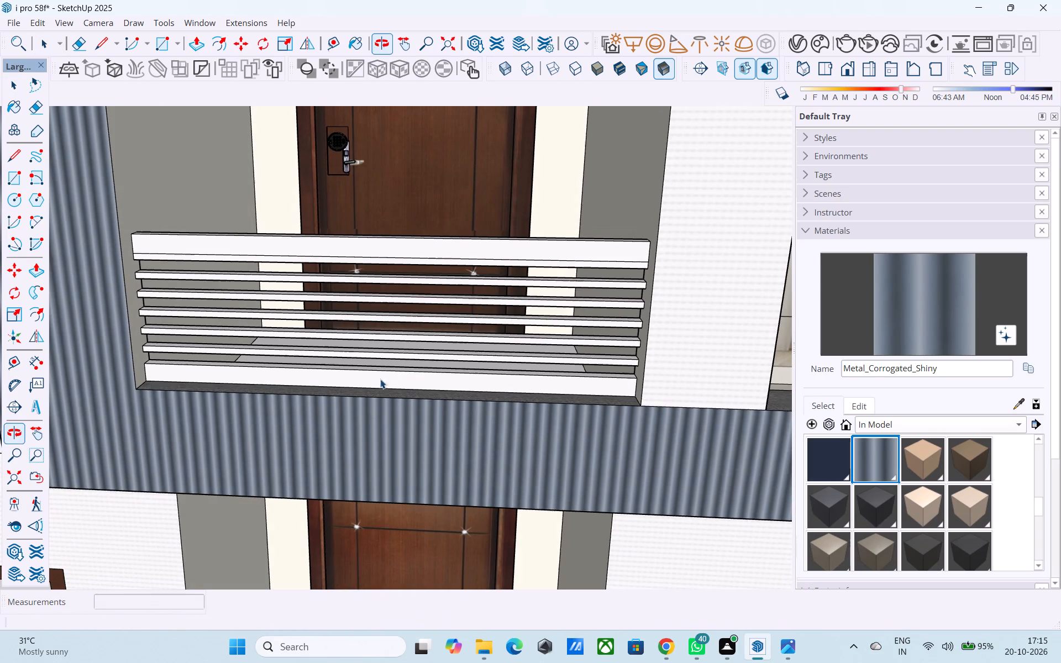
shift+middle_drag(367, 286, 370, 350)
scroll(362, 328, up, 3)
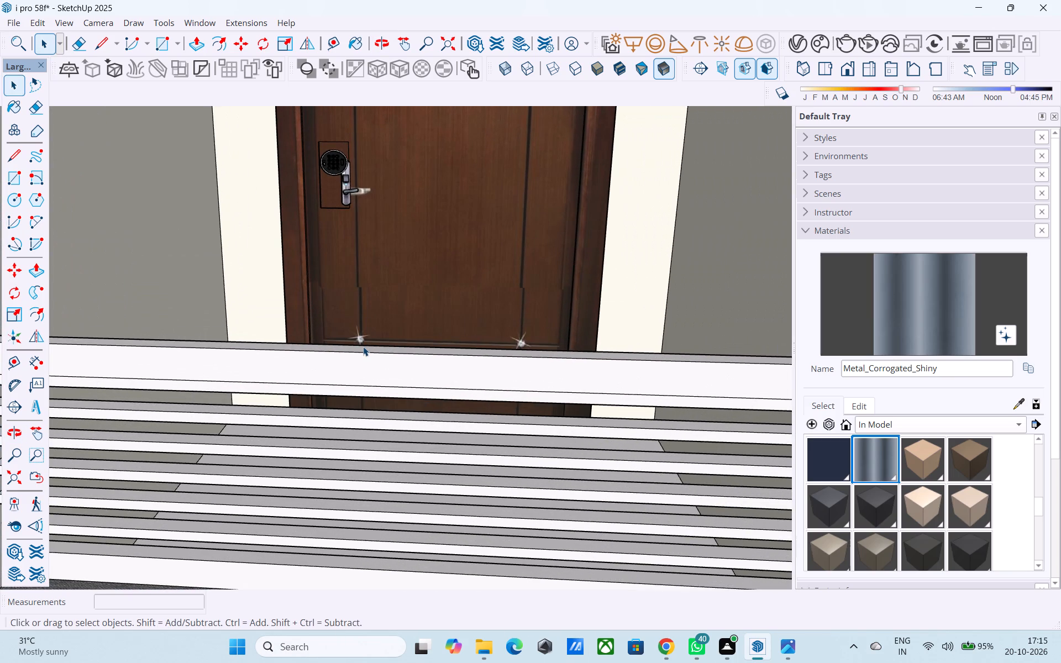
shift+middle_drag(363, 346, 355, 317)
scroll(359, 326, up, 3)
scroll(360, 329, down, 3)
middle_drag(363, 327, 449, 227)
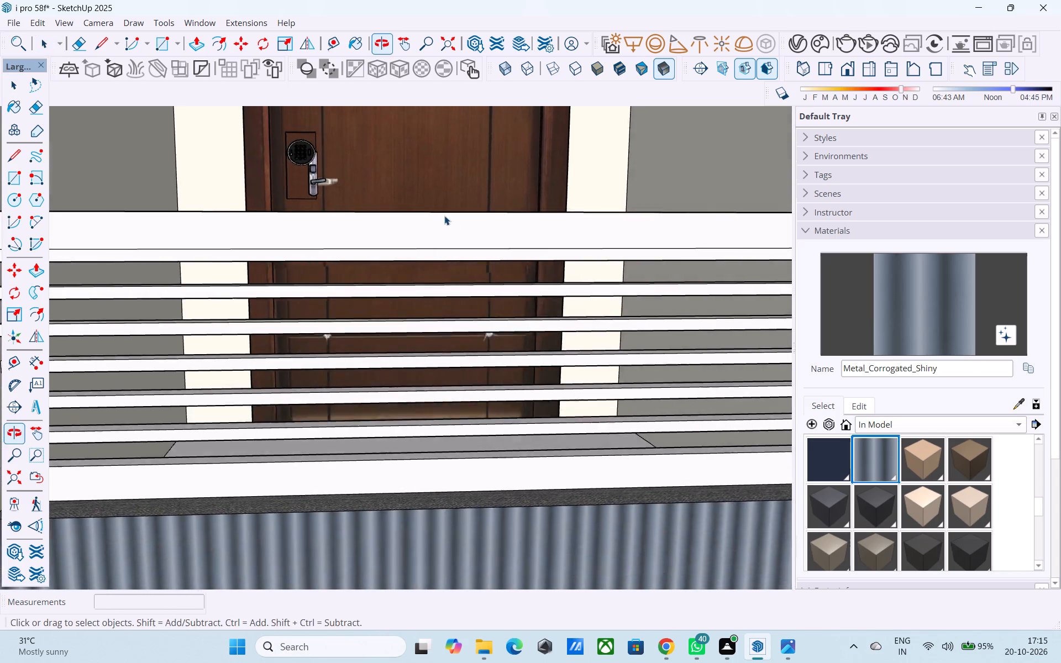
scroll(443, 214, down, 8)
middle_drag(445, 248, 328, 280)
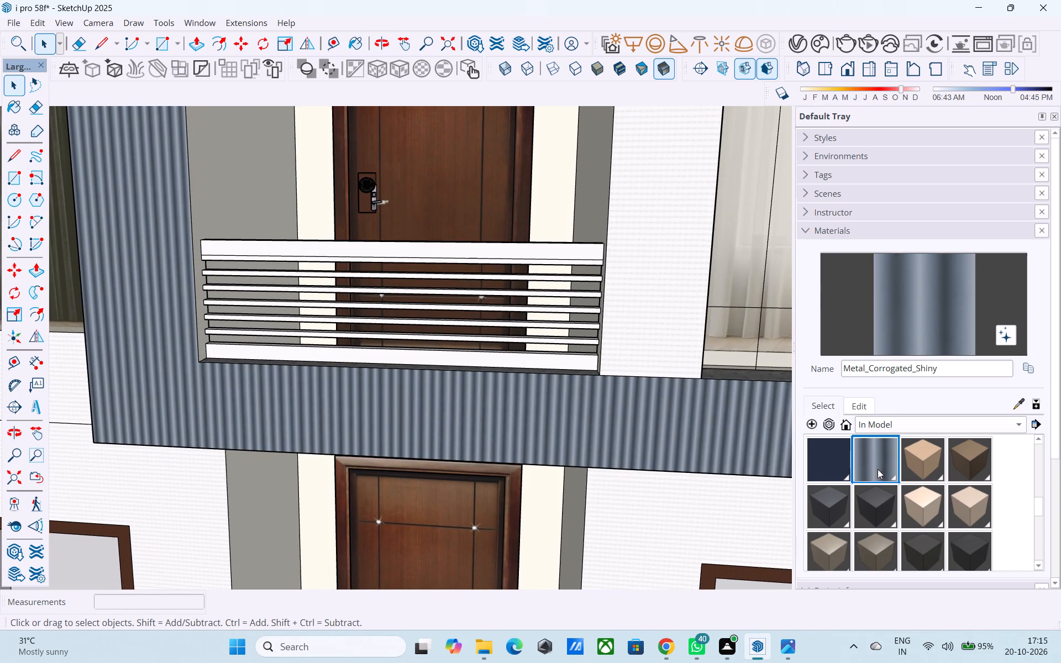
click(873, 496)
scroll(557, 397, up, 7)
shift+middle_drag(449, 340, 257, 402)
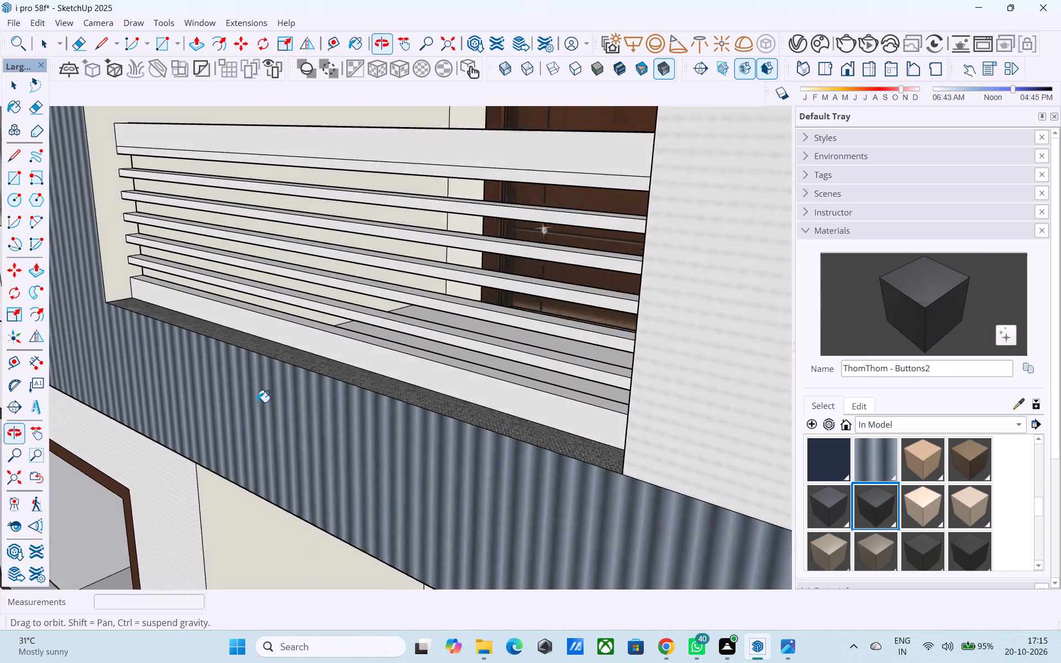
shift+middle_drag(257, 402, 250, 403)
scroll(380, 362, up, 3)
click(380, 361)
click(392, 314)
shift+middle_drag(400, 292, 387, 351)
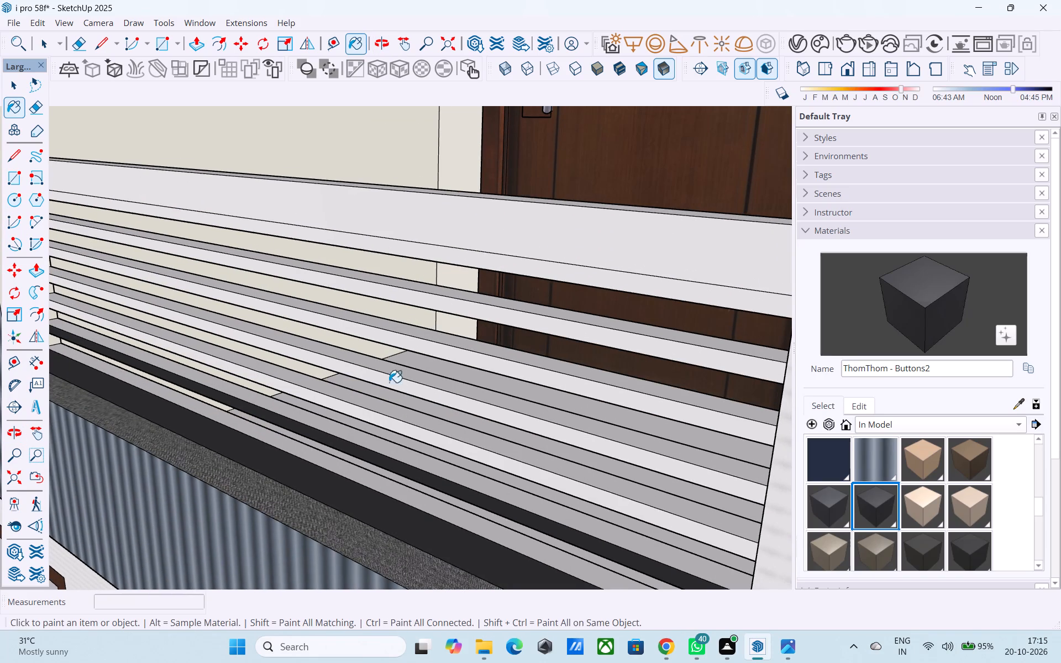
click(388, 428)
click(390, 383)
click(399, 339)
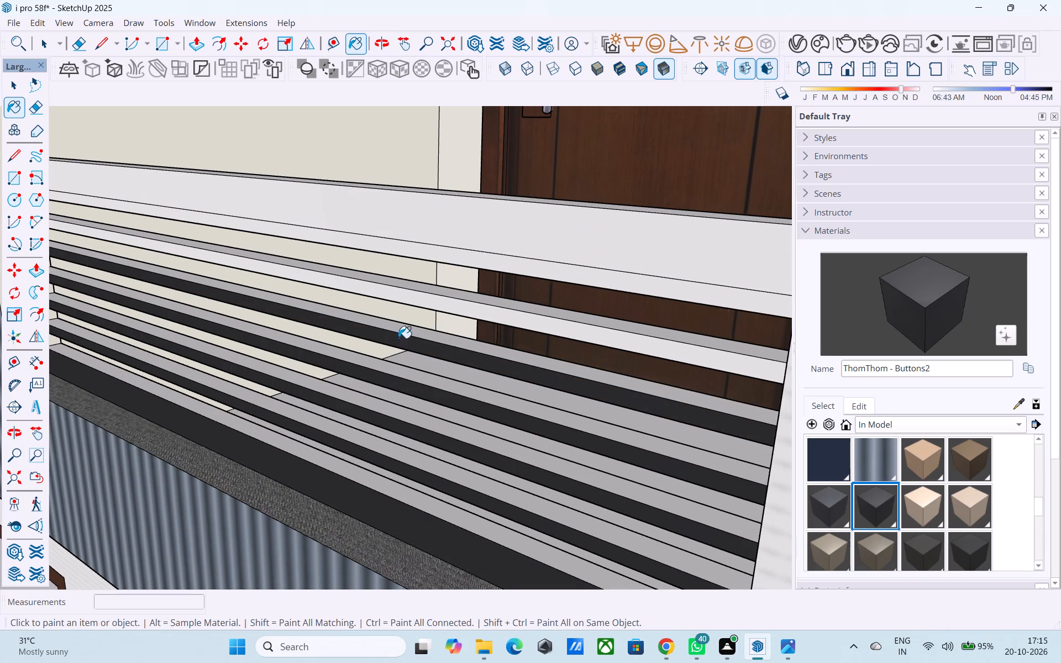
click(410, 297)
click(412, 252)
Paint the remaining white faces of the parapet's top rail with the same dark material.
scroll(402, 273, down, 2)
shift+middle_drag(397, 279, 458, 418)
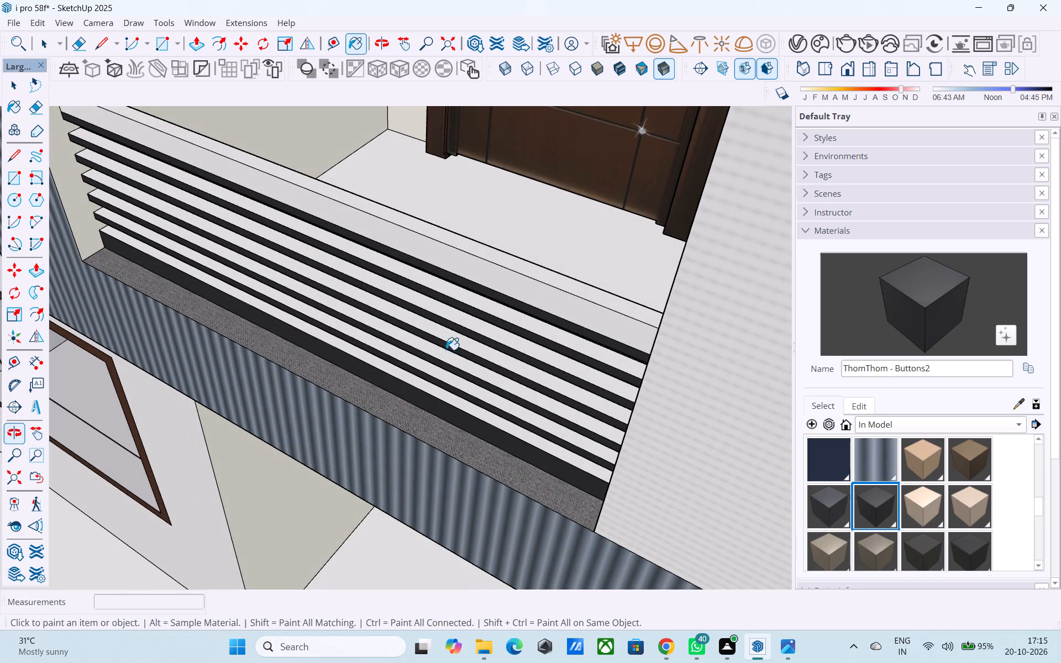
click(484, 255)
shift+middle_drag(458, 294, 525, 202)
scroll(527, 183, down, 11)
middle_drag(446, 309, 543, 225)
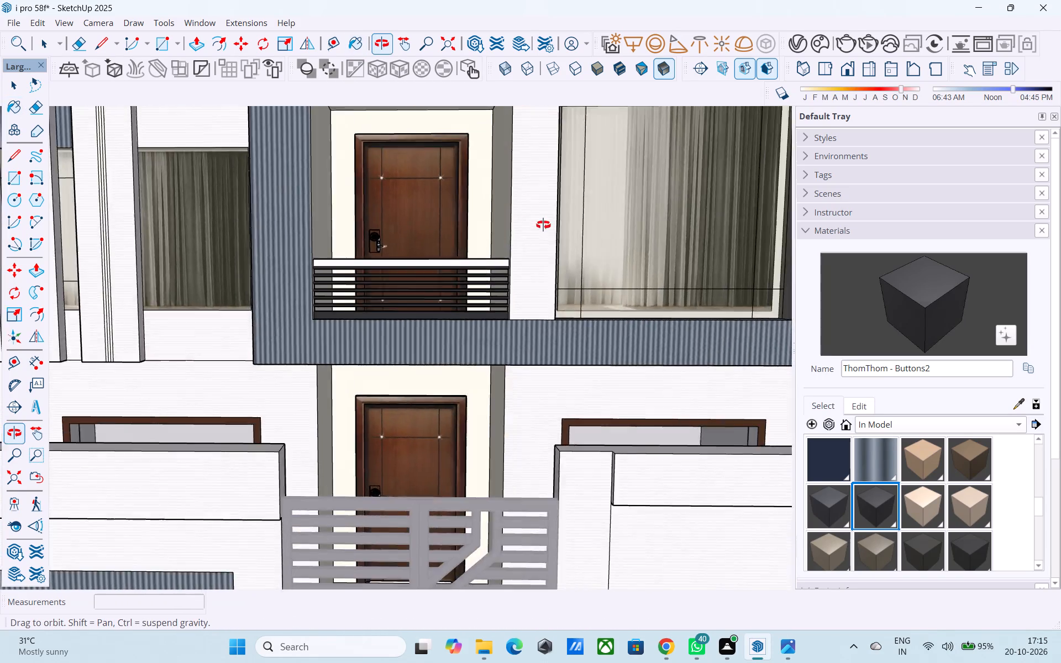
middle_drag(543, 225, 514, 258)
scroll(515, 258, up, 6)
click(497, 250)
scroll(497, 250, down, 5)
middle_drag(497, 250, 508, 260)
scroll(495, 270, down, 6)
key(space)
Save the model and purge its unused items.
scroll(391, 281, down, 5)
key(ctrl+s)
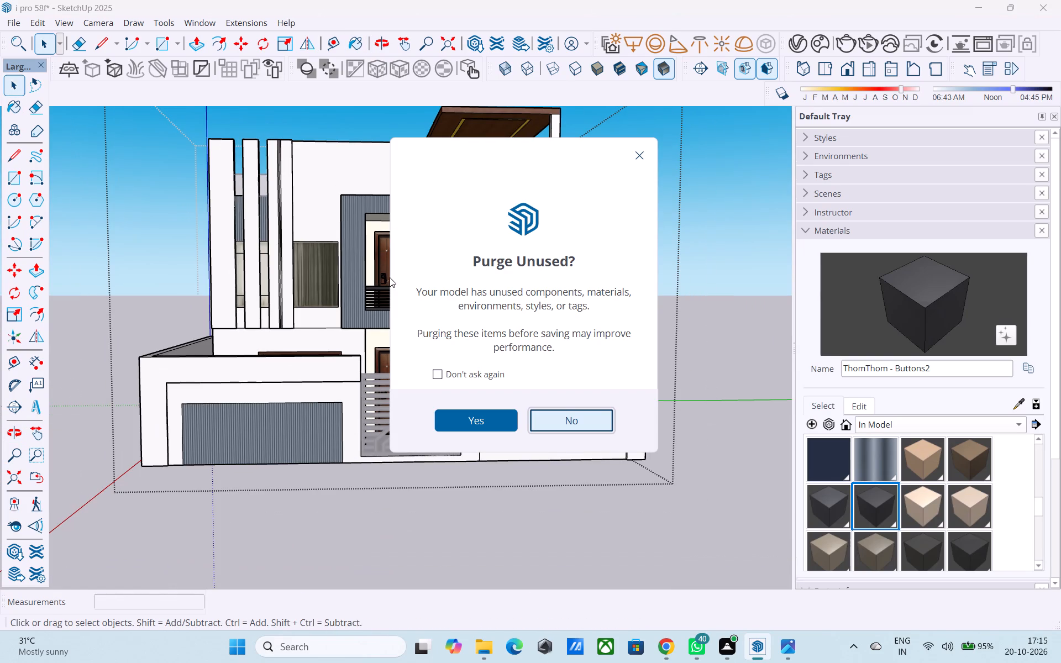
click(468, 417)
Examine the whole house from the front and from above, including the painted parapet, gate and roof canopy.
scroll(353, 315, down, 5)
click(586, 243)
shift+middle_drag(434, 293, 535, 355)
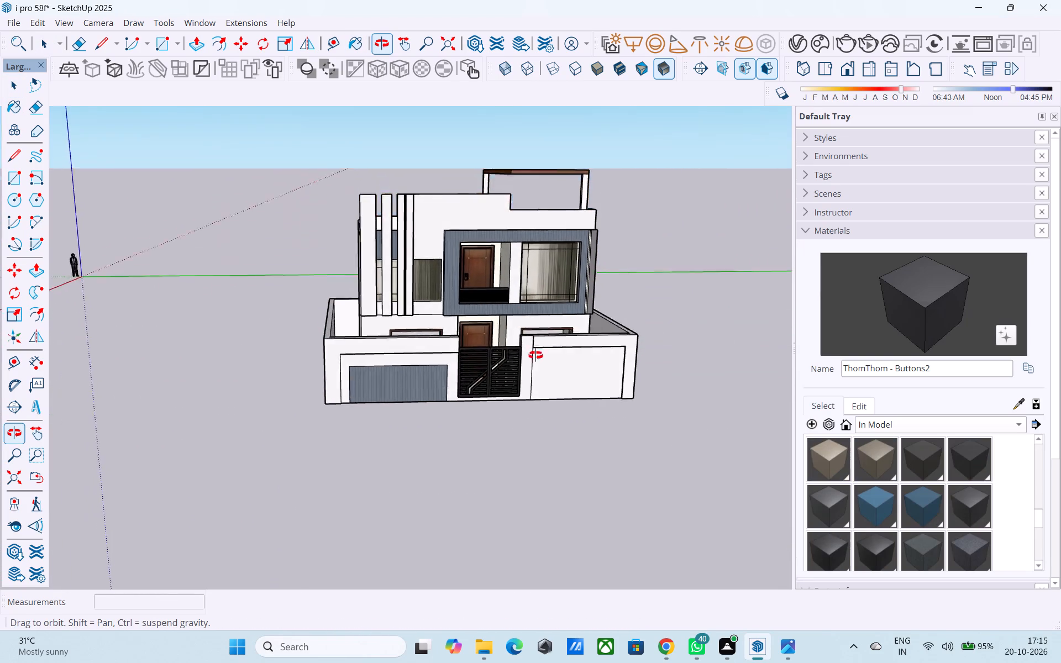
shift+middle_drag(535, 355, 521, 272)
scroll(522, 273, up, 2)
shift+middle_drag(517, 271, 472, 256)
scroll(479, 280, up, 4)
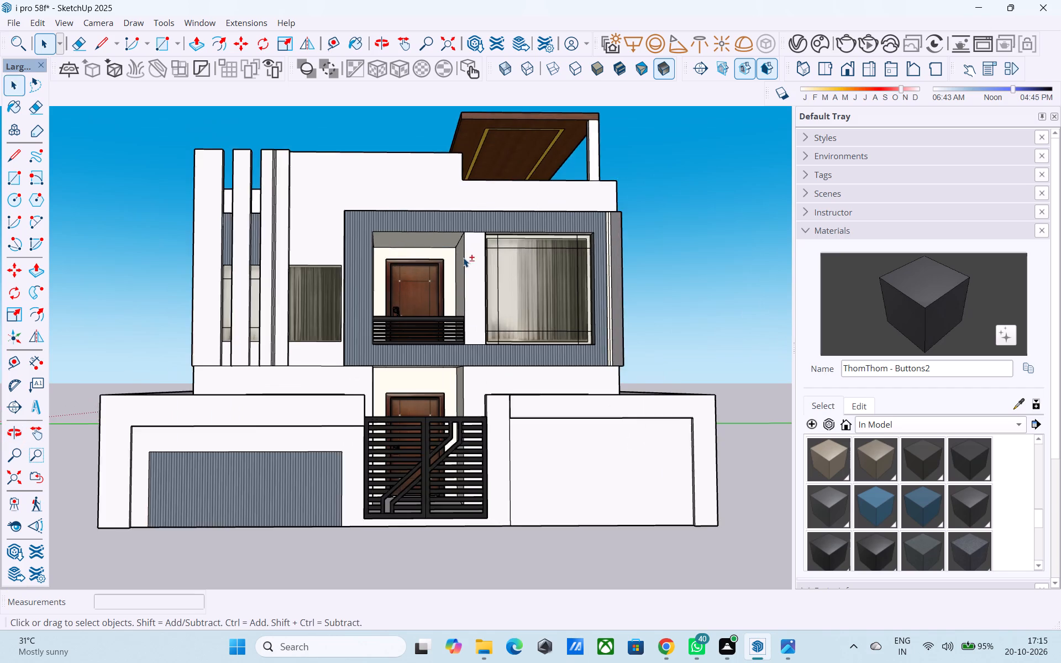
shift+middle_drag(463, 257, 485, 279)
scroll(483, 278, down, 2)
shift+middle_drag(481, 277, 528, 398)
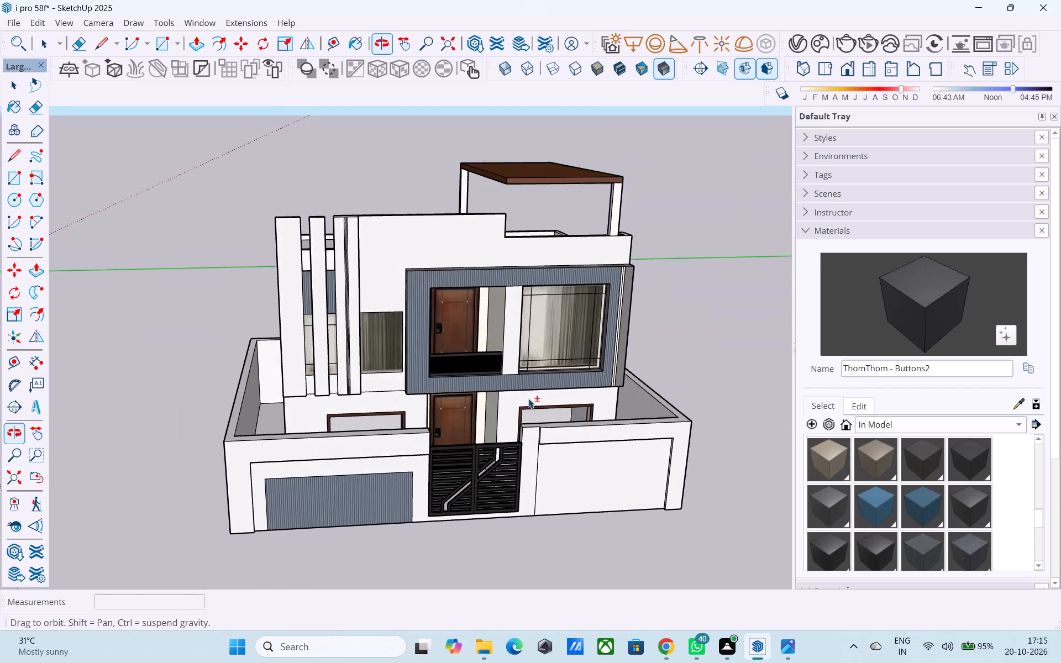
shift+middle_drag(528, 398, 528, 398)
Push/Pull the end face of the wooden roof canopy outward to lengthen it past its rear post, over the higher front wall.
scroll(551, 180, up, 10)
scroll(475, 160, down, 2)
middle_drag(474, 160, 556, 327)
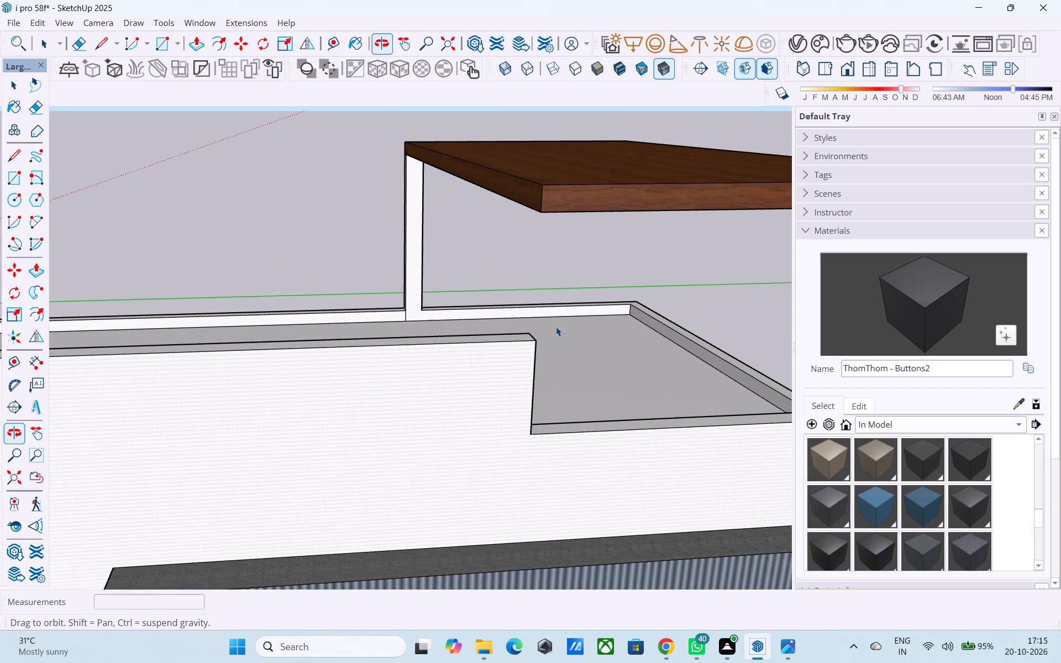
click(512, 197)
triple_click(512, 197)
click(517, 219)
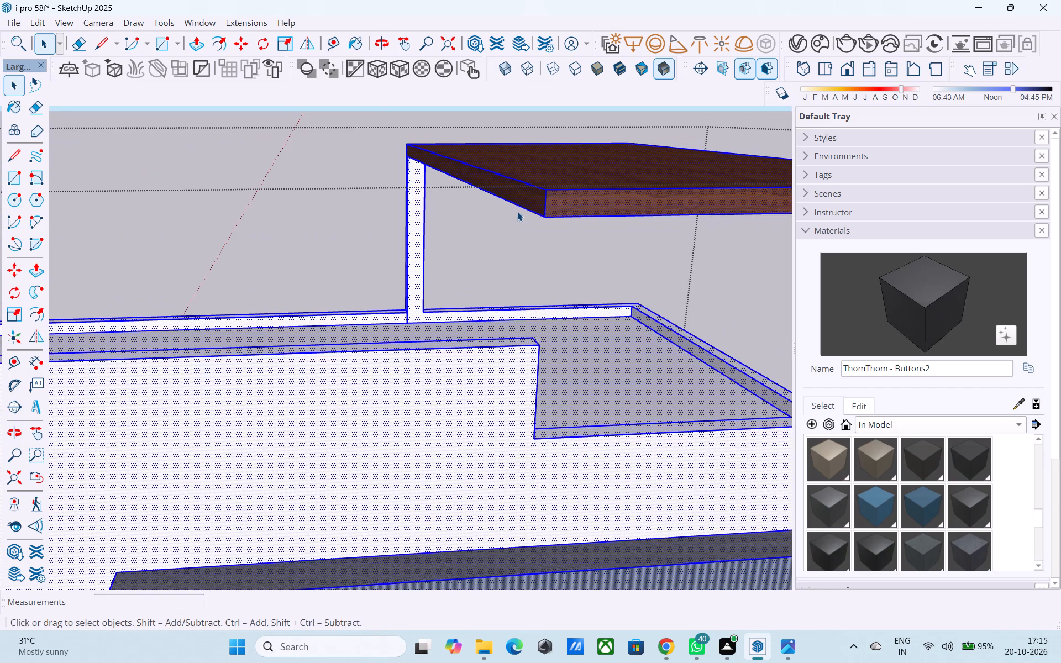
click(519, 186)
click(520, 192)
key(p)
click(521, 194)
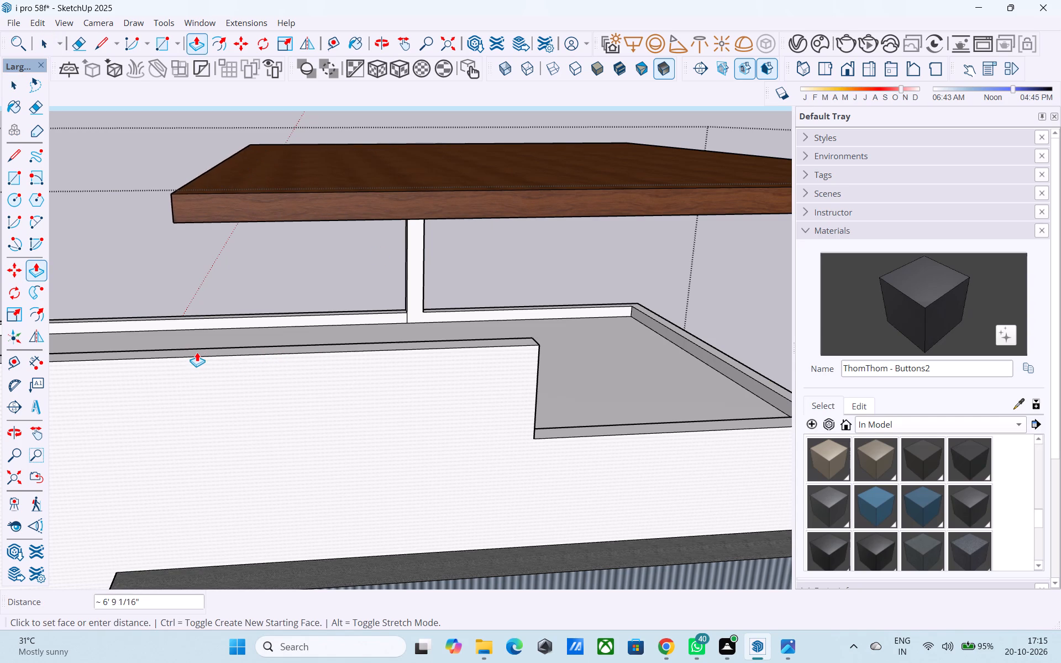
click(234, 346)
middle_drag(232, 336, 243, 268)
scroll(239, 273, down, 12)
key(space)
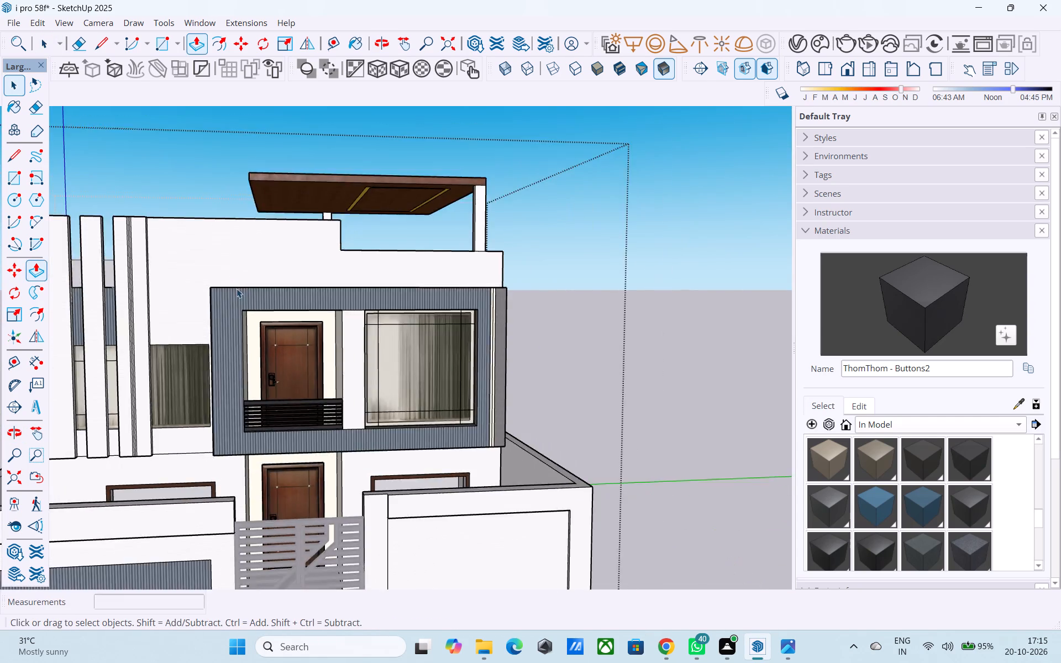
Draw a 4" line across the yellow frame strip on the canopy's underside, at its front corner nearest the extended end.
scroll(237, 288, down, 7)
shift+middle_drag(523, 226, 571, 206)
scroll(449, 248, up, 5)
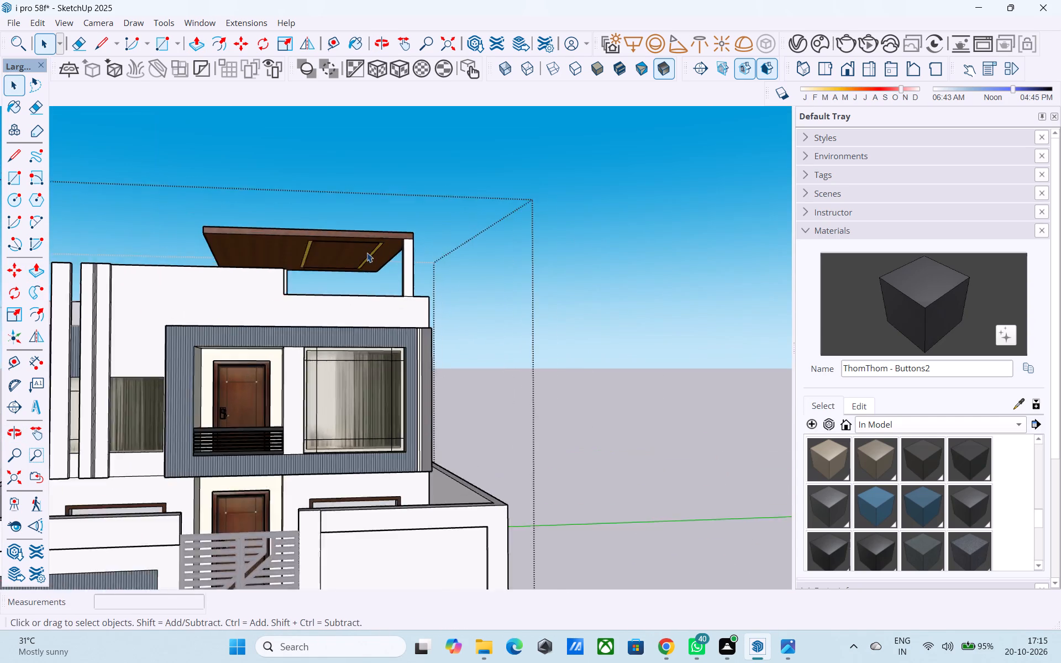
scroll(367, 252, up, 2)
middle_drag(303, 250, 344, 203)
shift+scroll(361, 208, up, 1)
scroll(346, 201, up, 7)
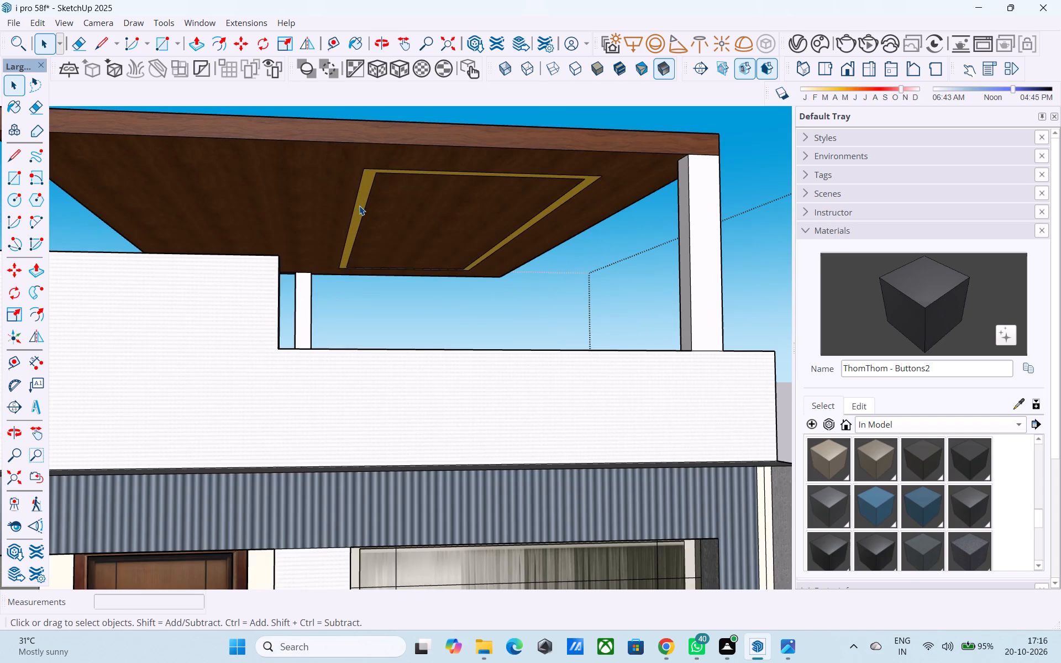
click(359, 206)
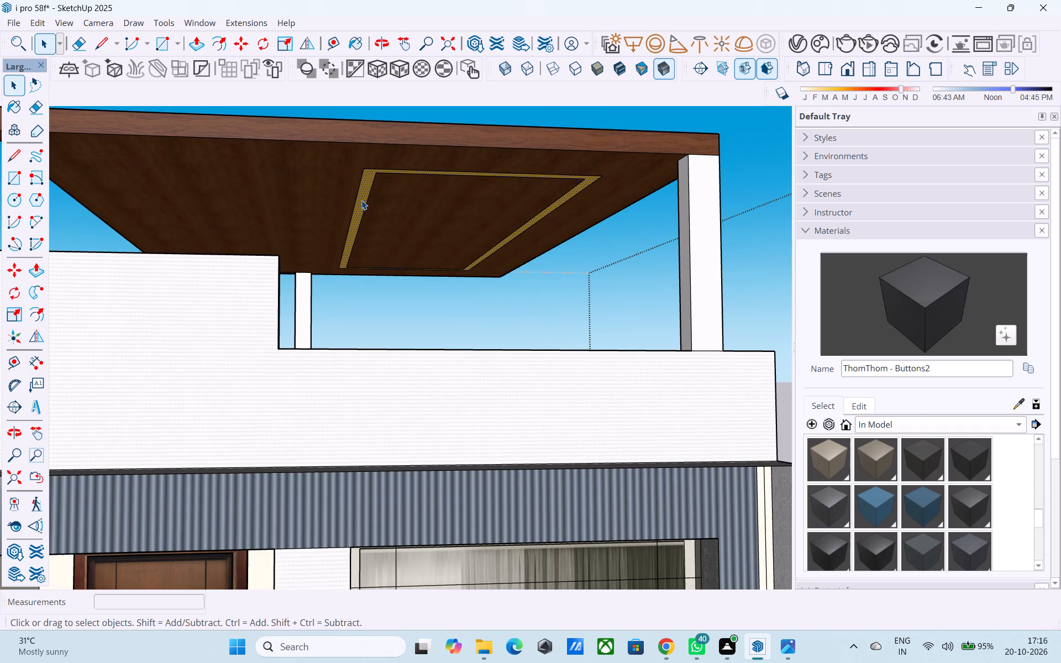
key(l)
scroll(365, 187, up, 7)
click(387, 162)
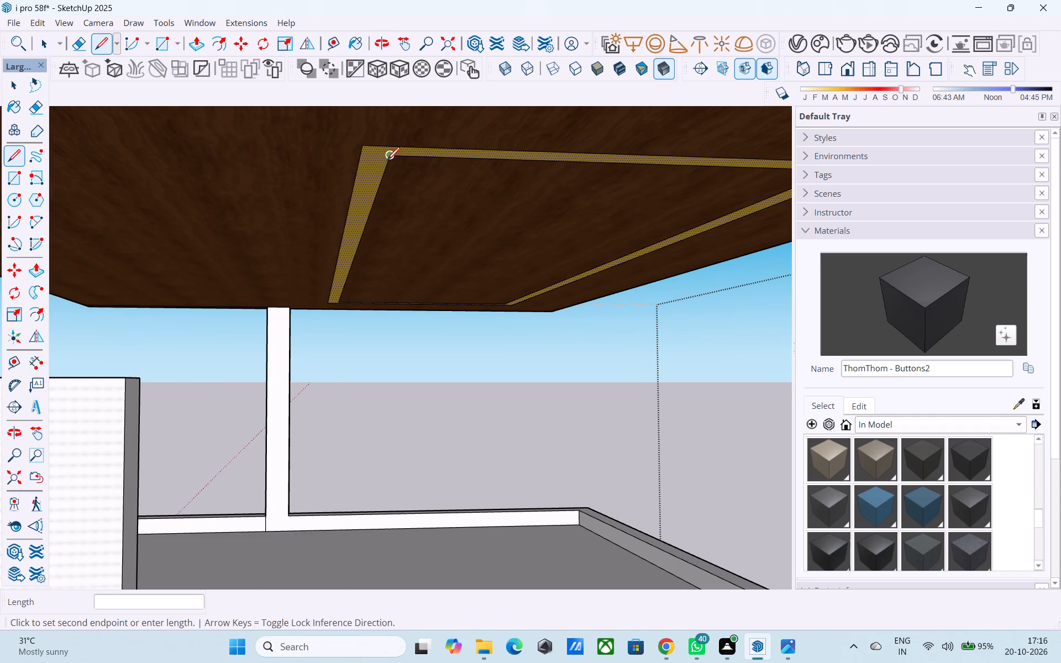
scroll(388, 153, up, 7)
click(398, 141)
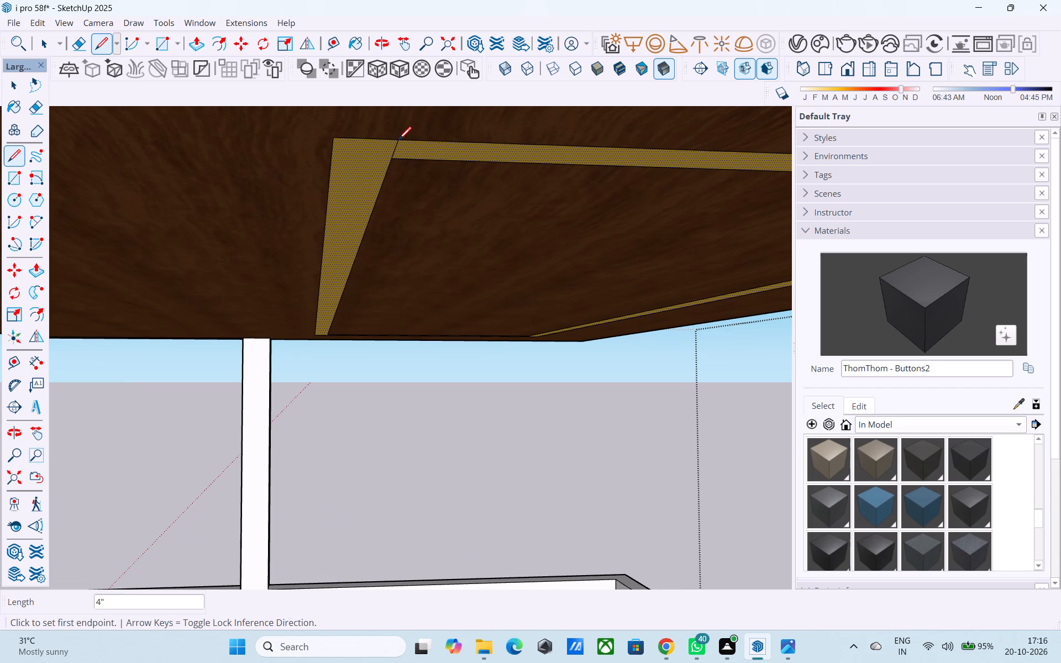
Draw a matching 4" line across the yellow frame strip at the rear corner on the same side.
scroll(398, 141, down, 3)
middle_drag(398, 145, 644, 222)
scroll(649, 222, down, 11)
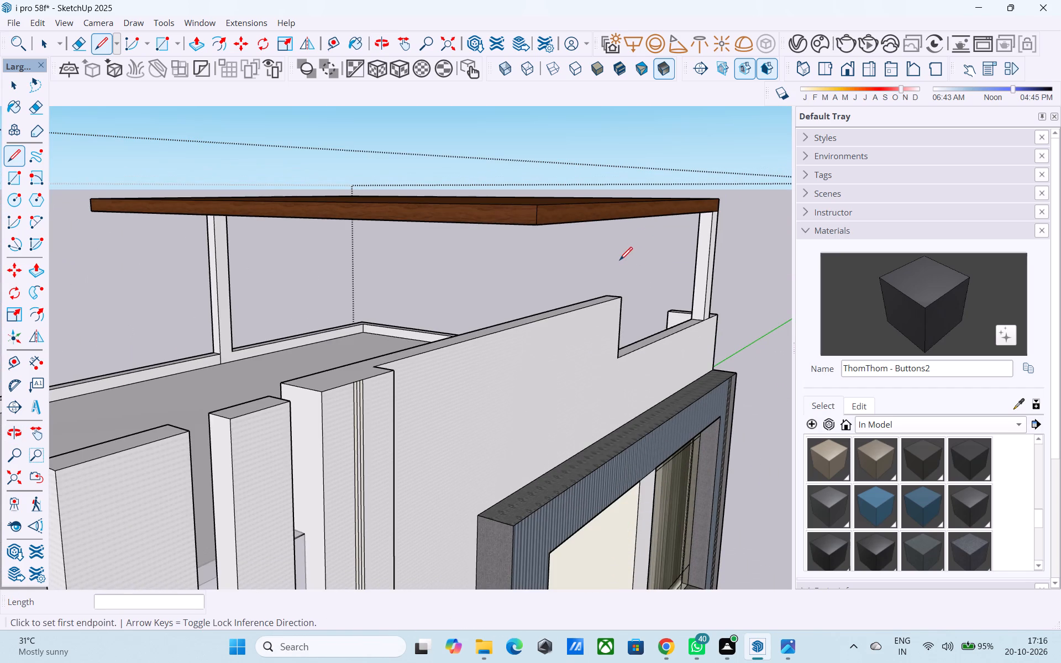
scroll(598, 265, down, 4)
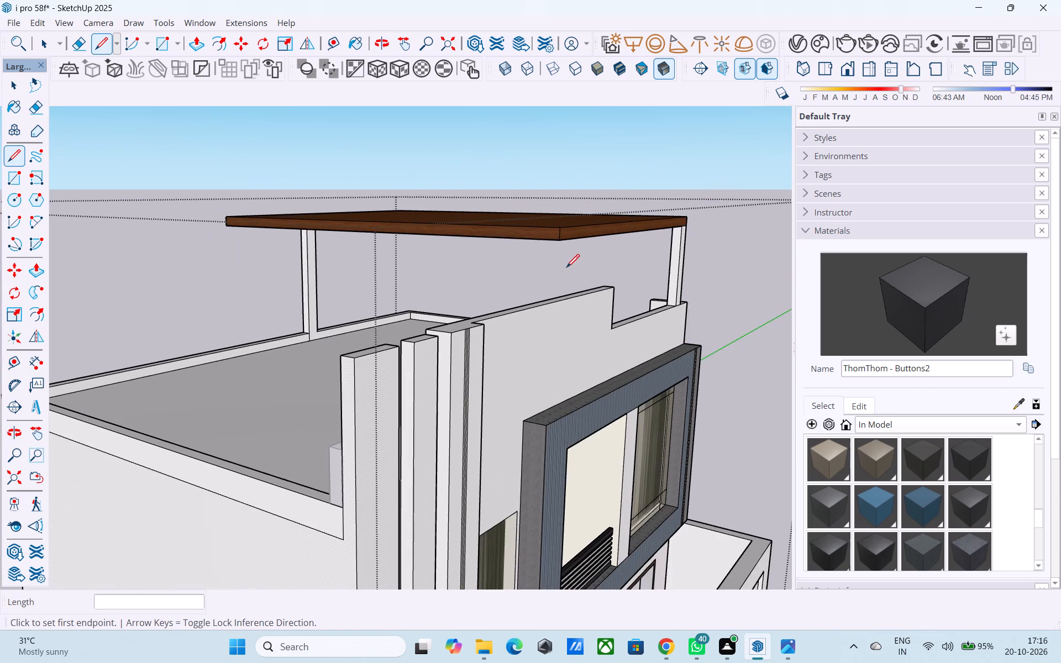
scroll(548, 252, down, 3)
shift+middle_drag(543, 247, 849, 198)
shift+middle_drag(401, 244, 660, 202)
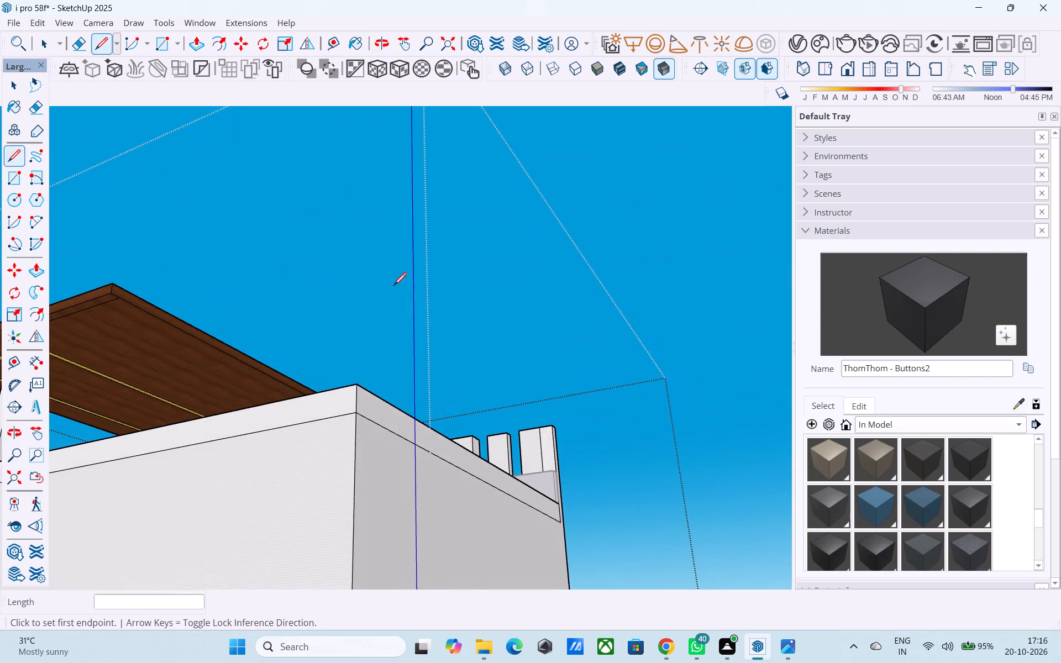
shift+middle_drag(390, 288, 641, 290)
shift+middle_drag(400, 319, 679, 376)
scroll(453, 344, up, 4)
middle_drag(404, 360, 399, 355)
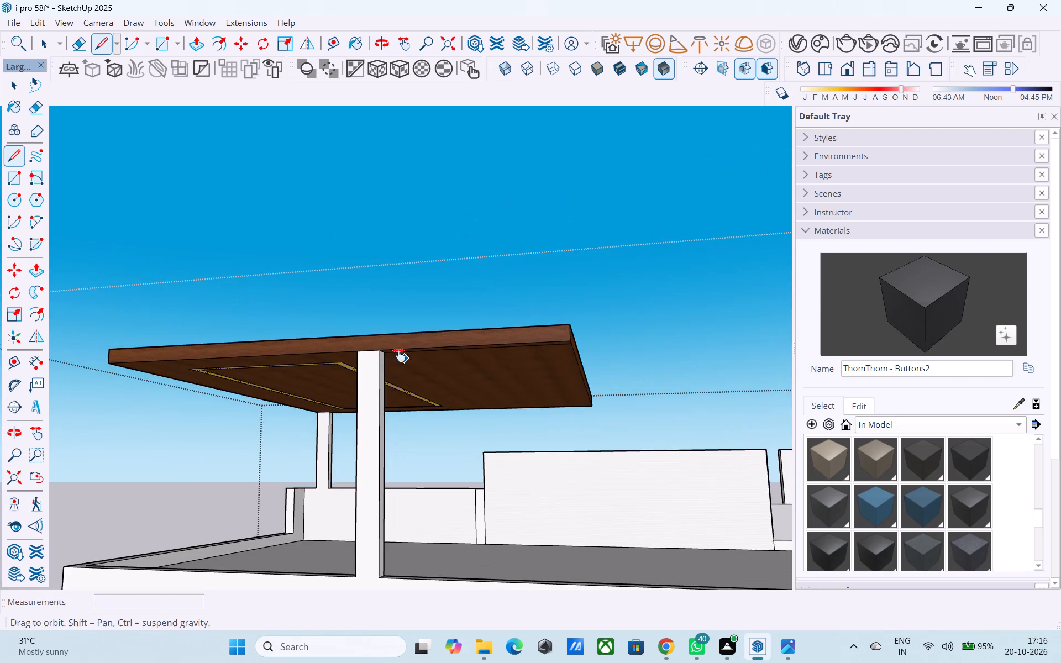
middle_drag(399, 355, 476, 257)
scroll(480, 235, up, 5)
middle_drag(423, 333, 440, 267)
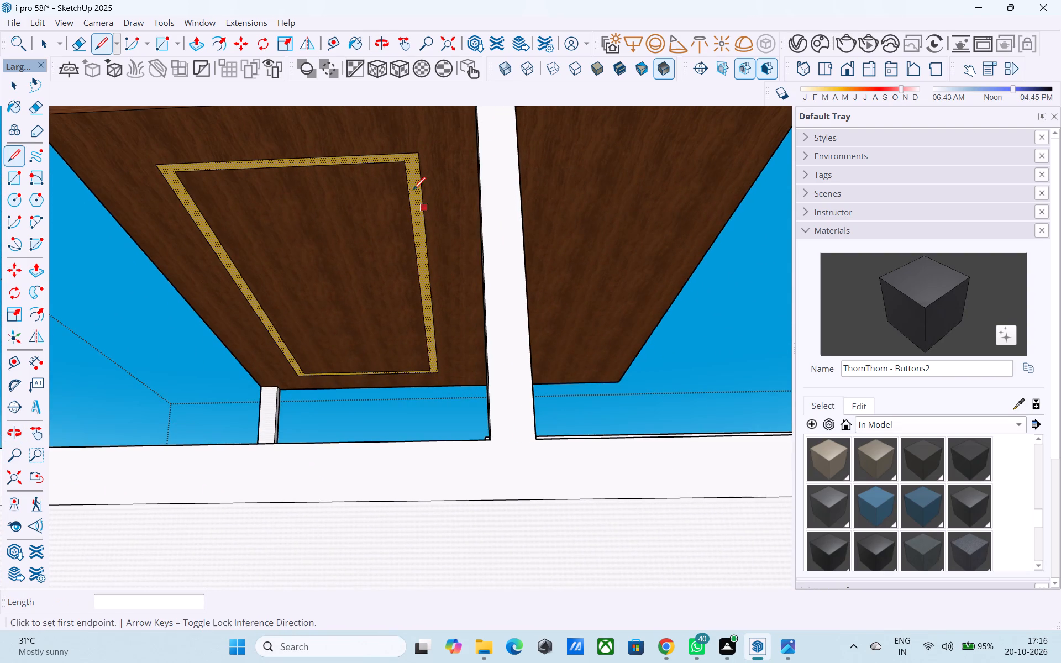
scroll(405, 165, up, 2)
click(405, 165)
scroll(403, 155, up, 5)
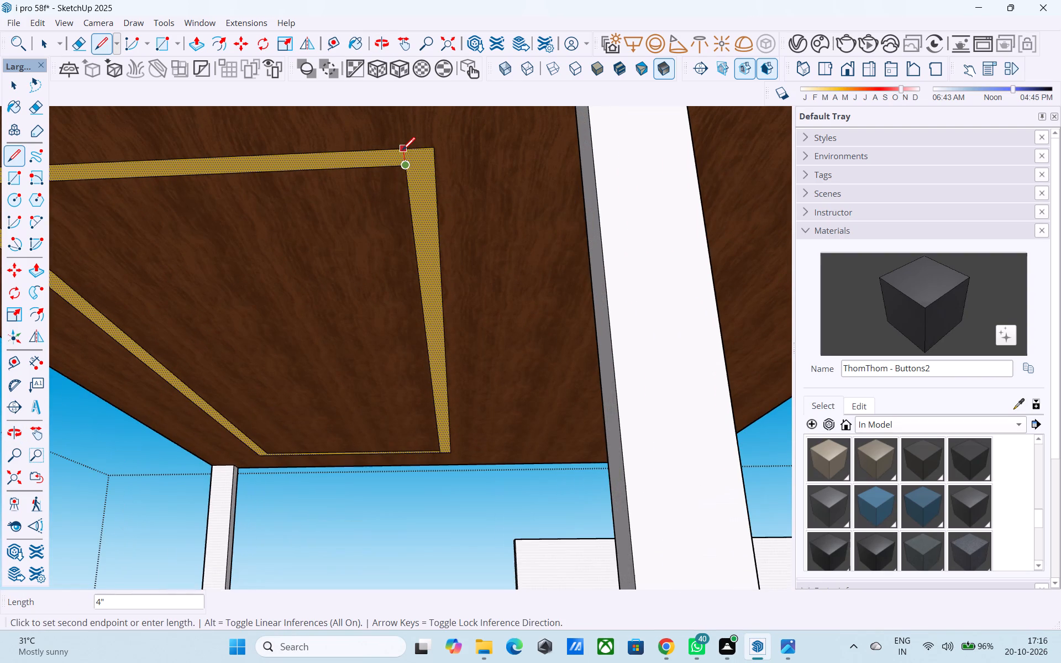
click(403, 151)
Copy the separated yellow side strip about 6' 3" along the canopy's underside toward its extended end.
key(space)
click(414, 162)
scroll(414, 163, down, 4)
key(m)
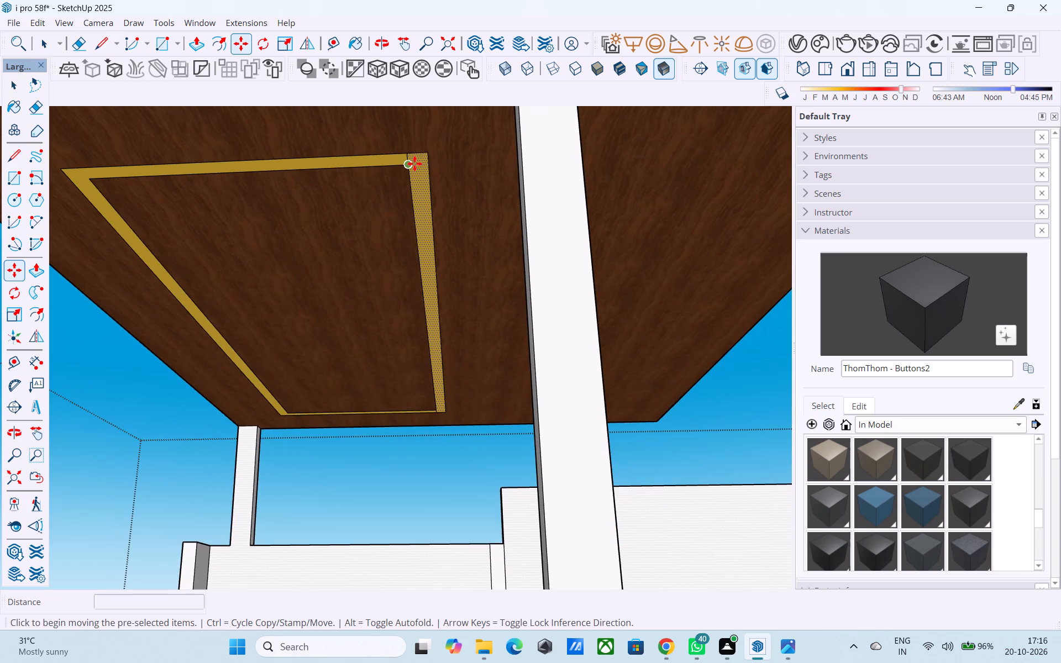
click(409, 151)
scroll(413, 153, down, 6)
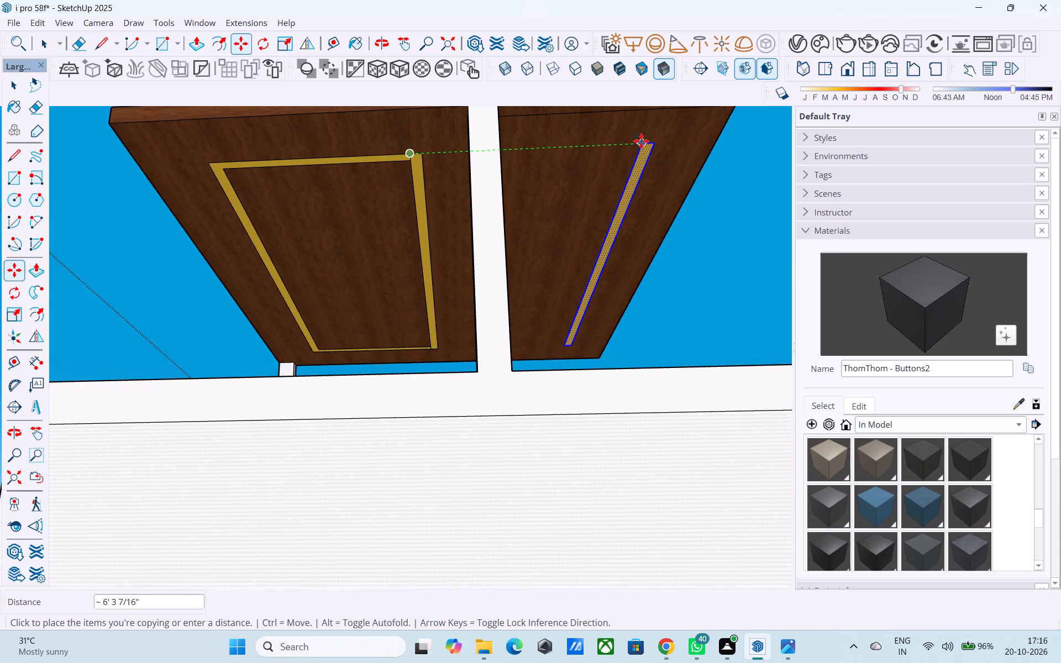
click(637, 140)
Draw two parallel lines from the yellow frame's rear corner to the copied strip, outlining the connecting rear band.
middle_drag(637, 140, 624, 139)
key(space)
key(l)
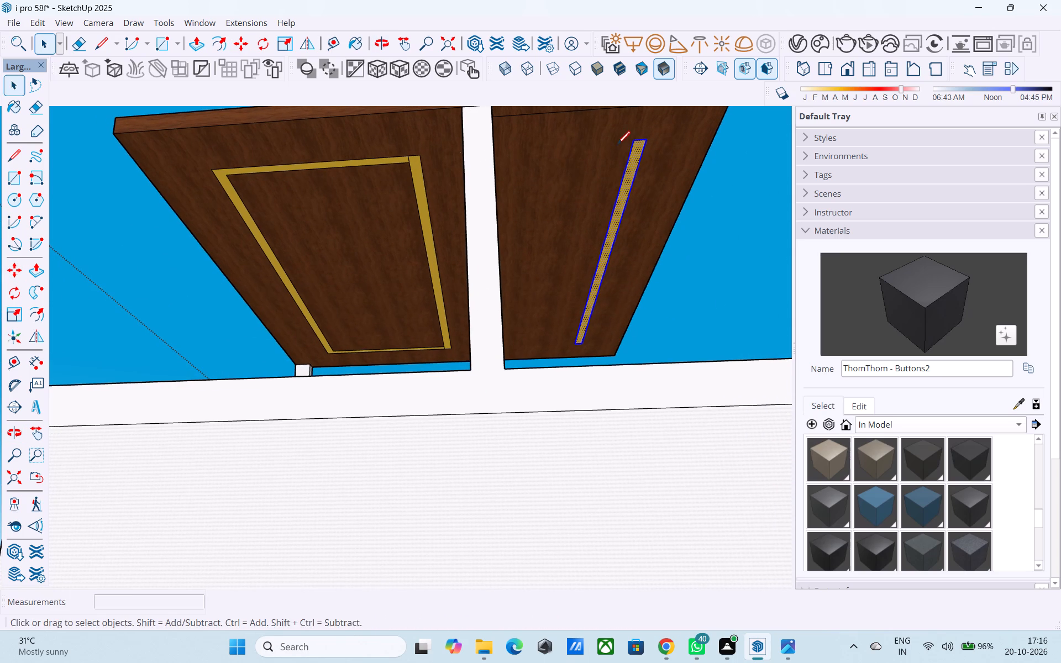
scroll(444, 172, up, 4)
click(408, 149)
scroll(409, 151, down, 3)
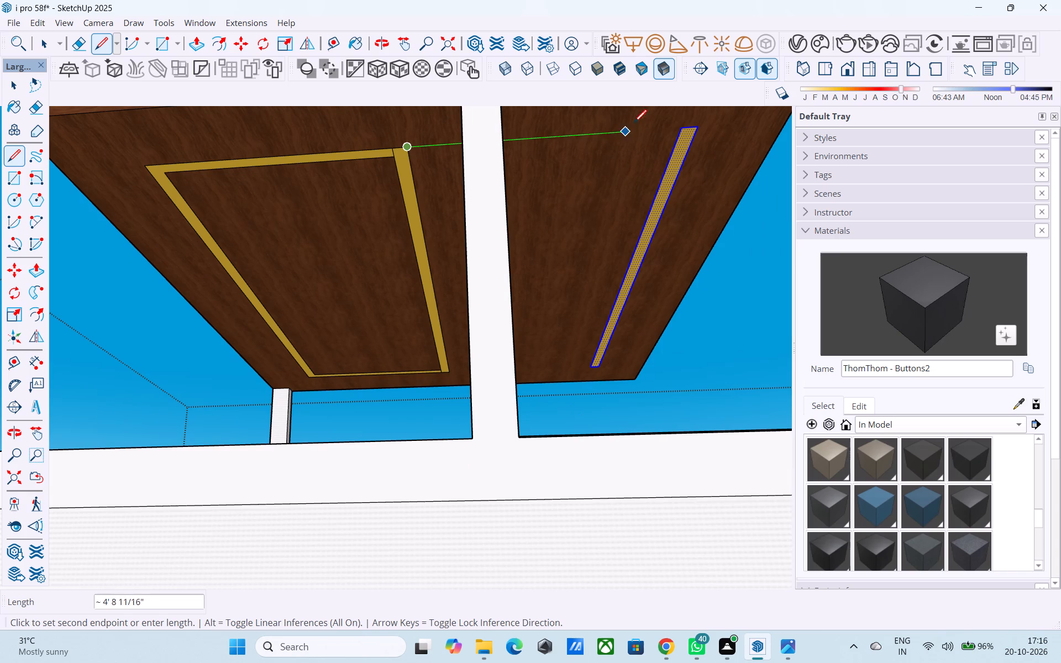
click(680, 131)
key(space)
scroll(402, 162, up, 2)
key(l)
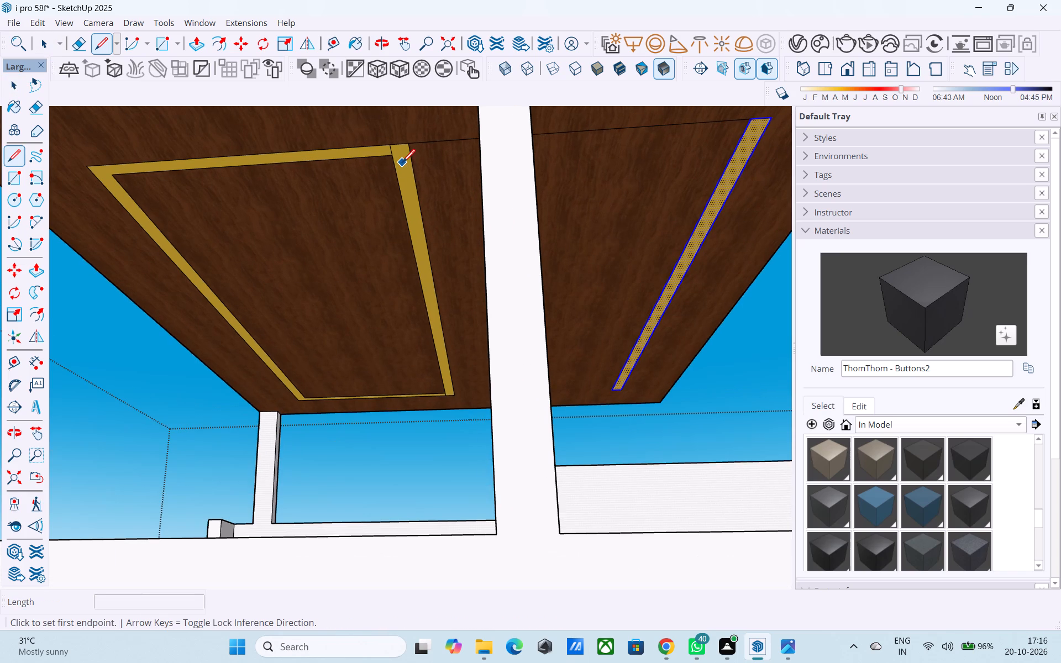
click(396, 158)
scroll(397, 159, down, 3)
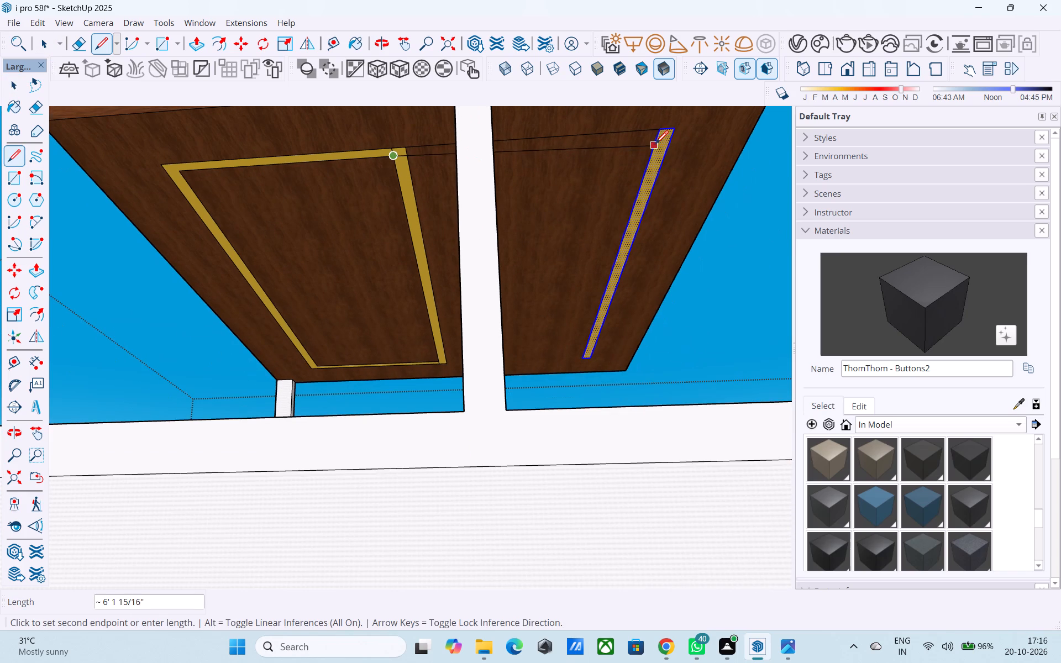
click(656, 143)
key(space)
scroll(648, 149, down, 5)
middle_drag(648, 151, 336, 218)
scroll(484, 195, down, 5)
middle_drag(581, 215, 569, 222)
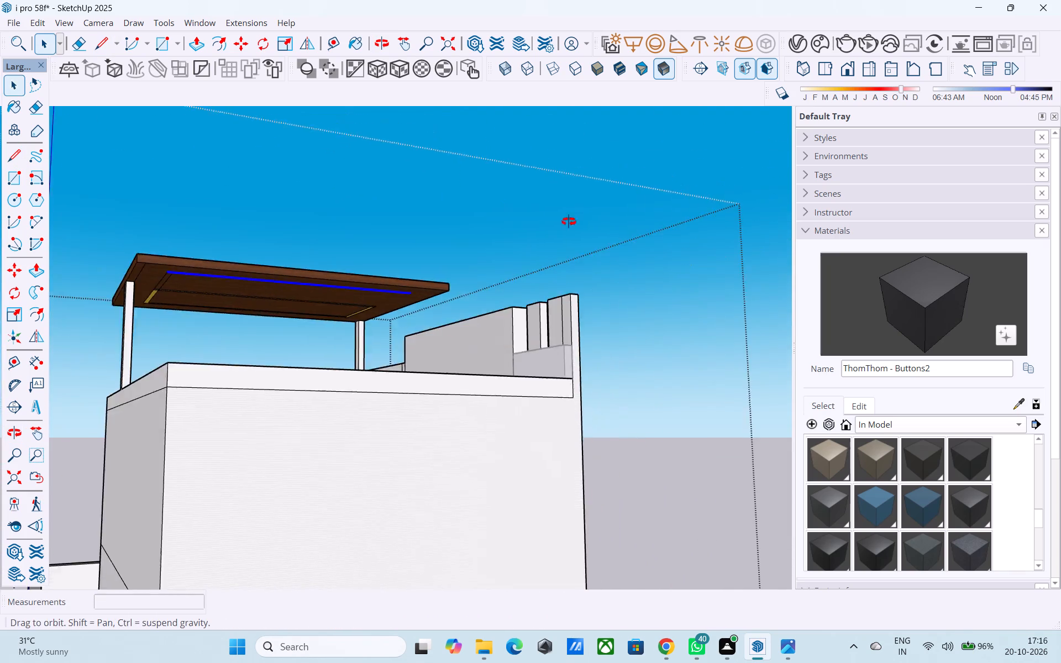
Draw two parallel lines about 6' long from the yellow frame's front corner to the copied strip, outlining the connecting front band.
middle_drag(569, 222, 108, 236)
shift+middle_drag(447, 296, 343, 285)
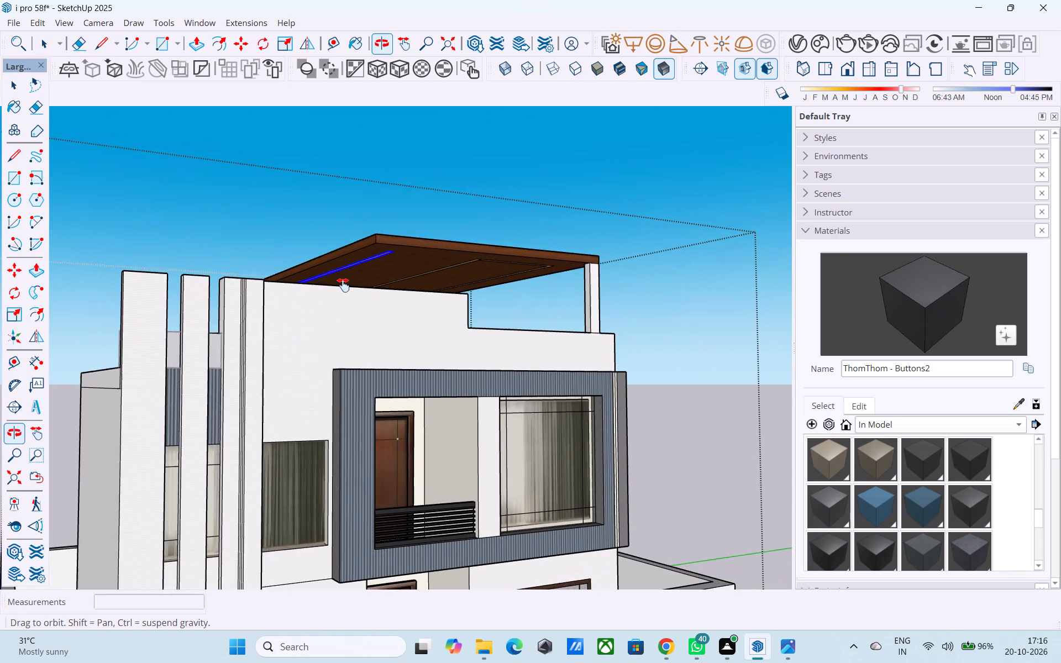
shift+middle_drag(343, 285, 257, 249)
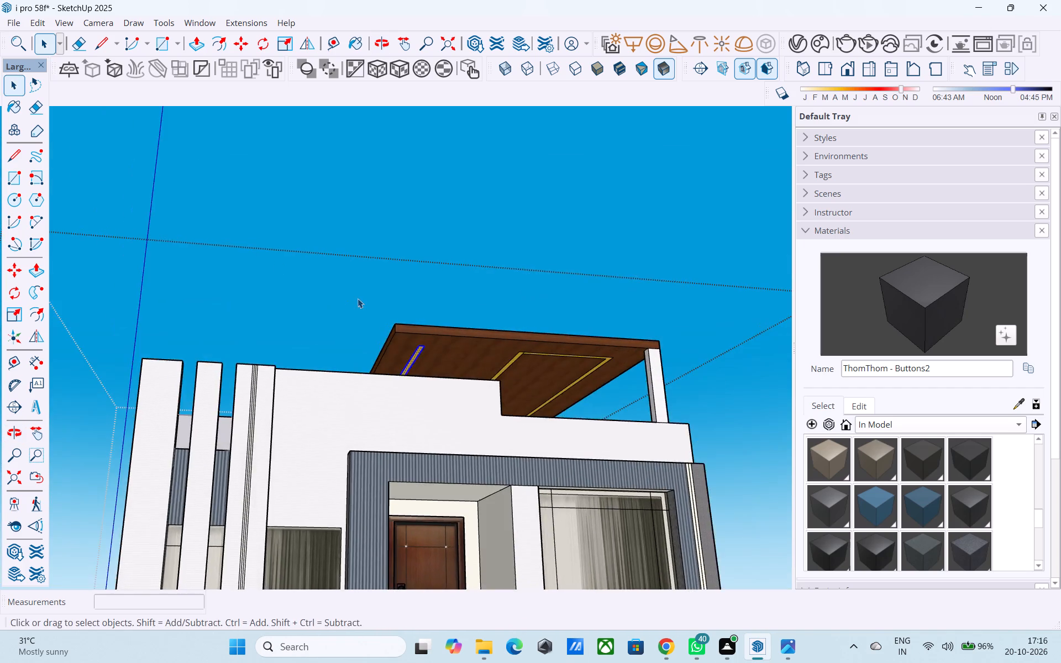
scroll(358, 298, up, 6)
middle_drag(434, 339, 290, 204)
scroll(361, 272, up, 1)
key(l)
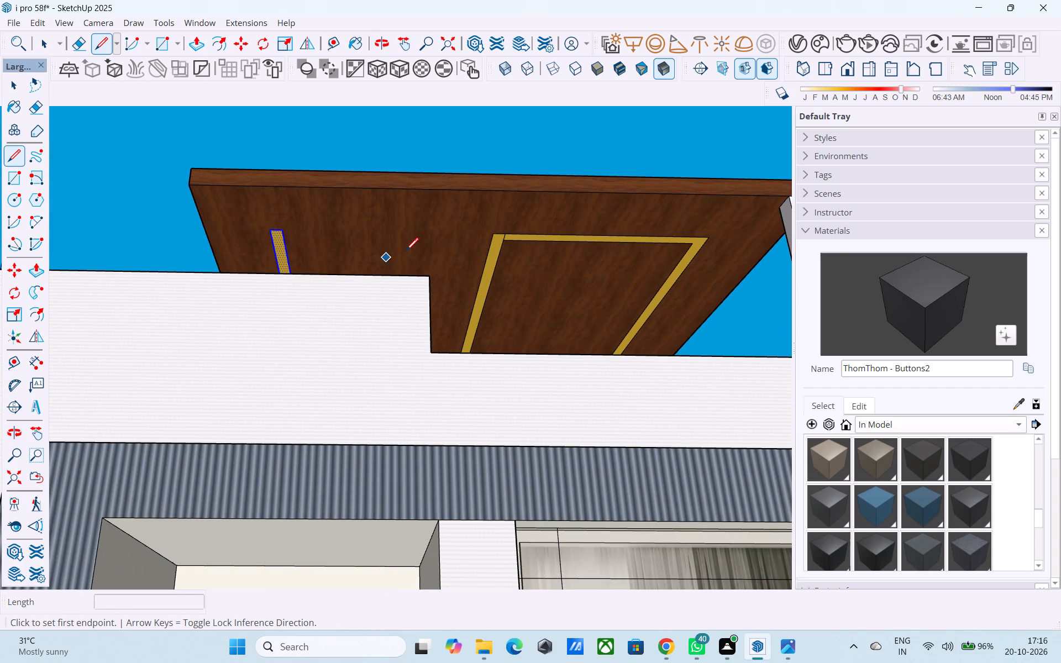
click(489, 237)
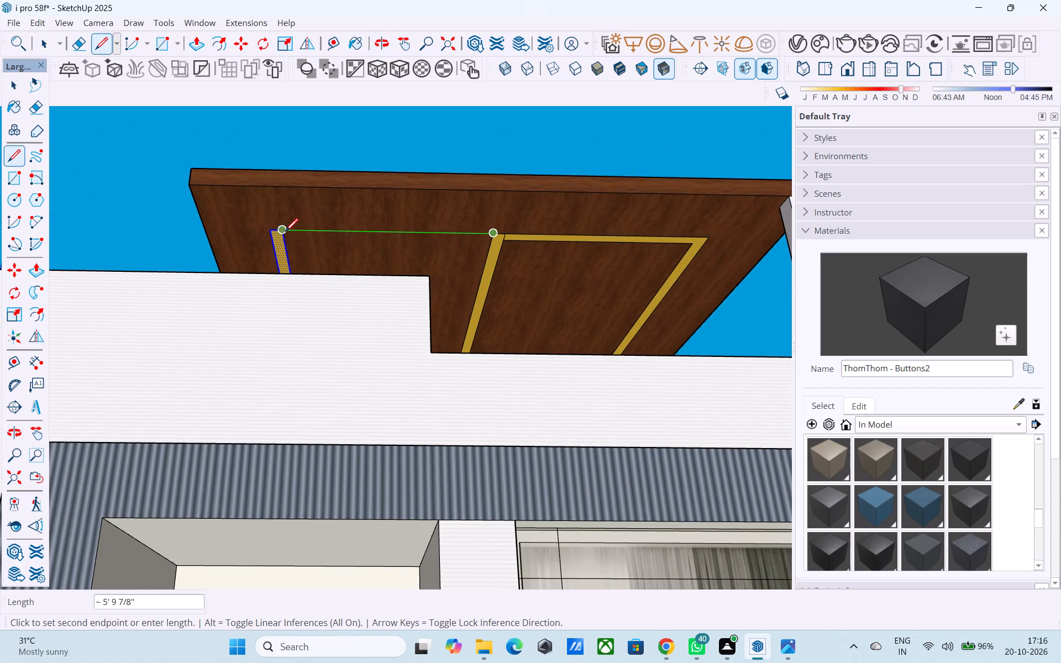
click(285, 233)
scroll(517, 247, up, 4)
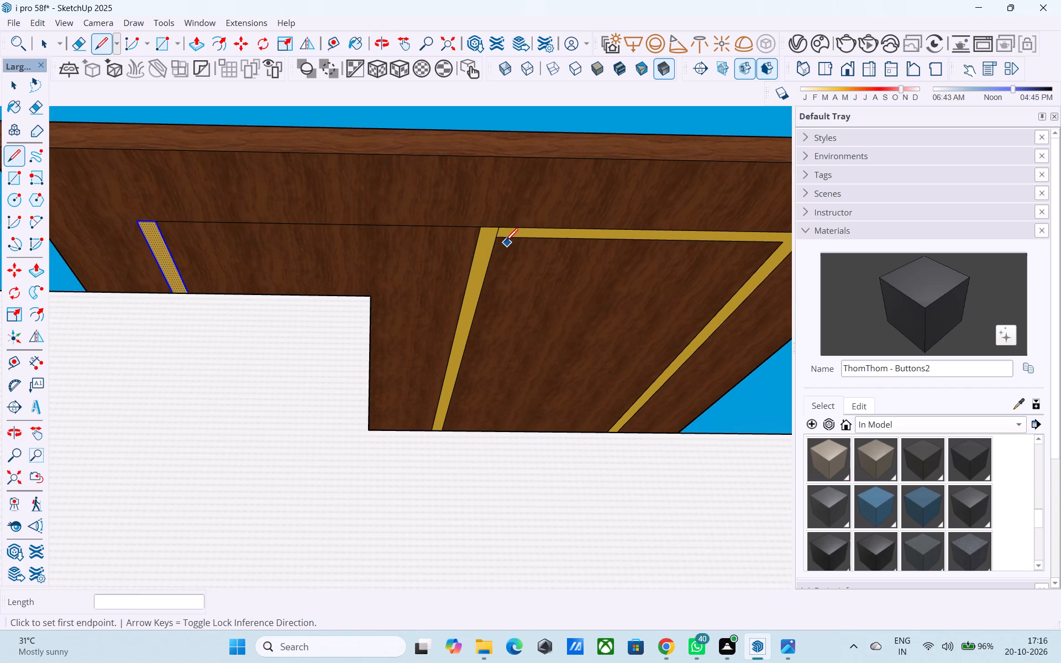
click(497, 239)
click(161, 236)
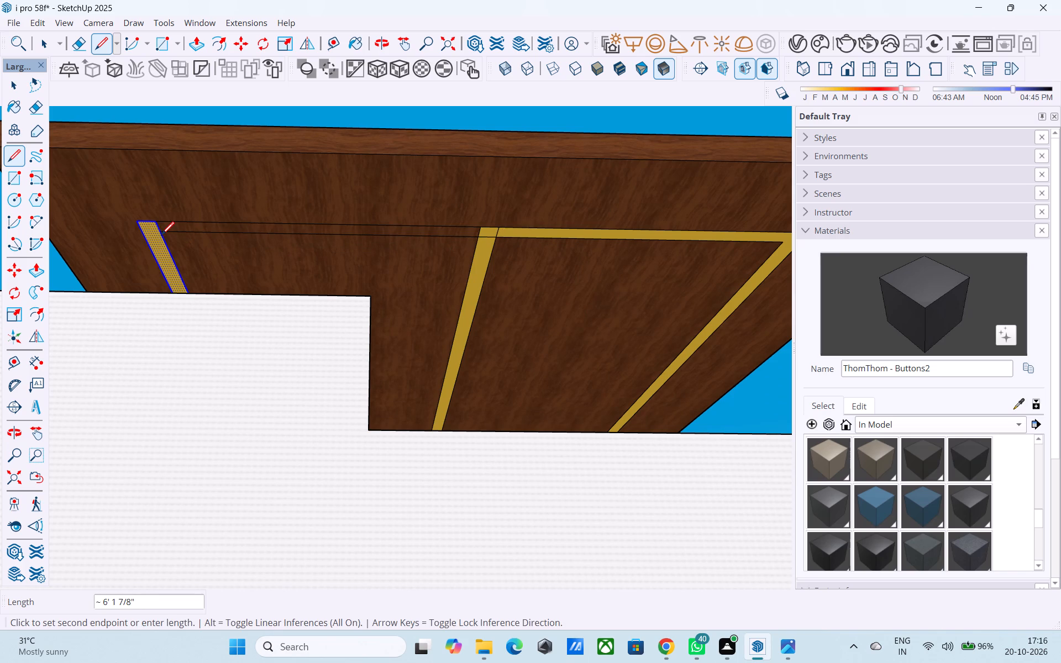
Paint the outlined front band on the canopy's underside with the in-model yellow material D04_Dandelion_Burst.
click(948, 420)
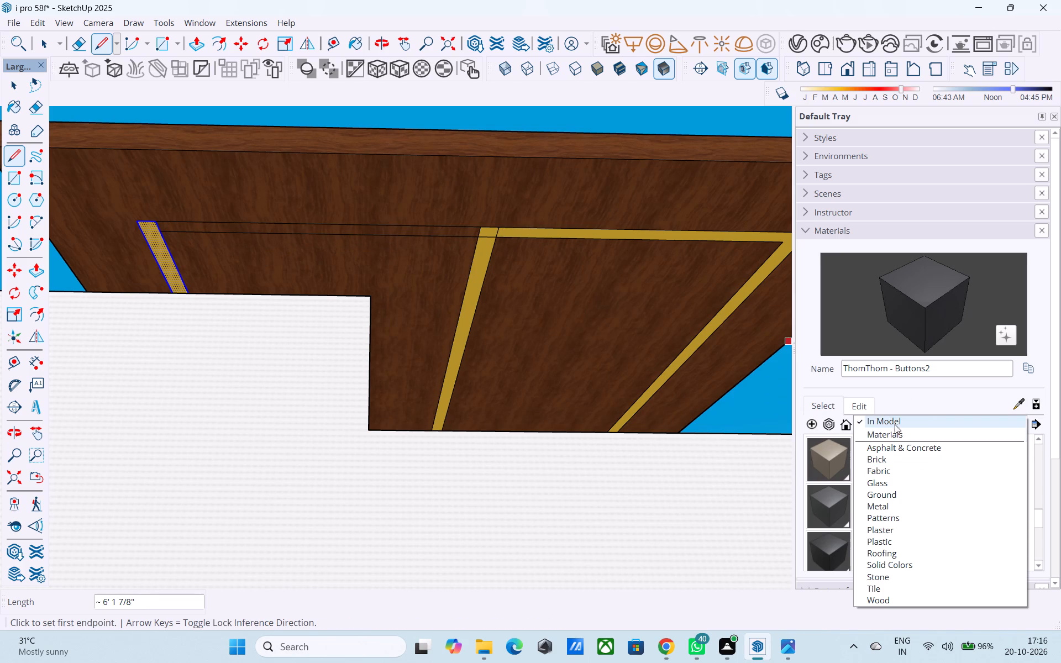
click(893, 420)
click(833, 560)
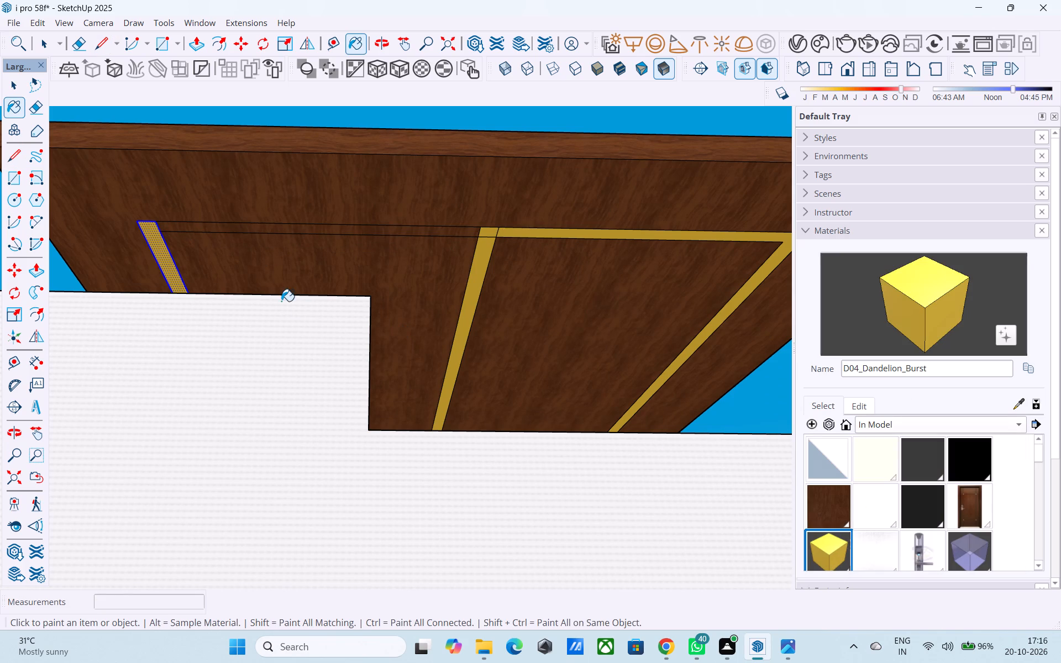
shift+middle_drag(277, 227, 311, 219)
scroll(312, 220, up, 4)
click(299, 217)
scroll(300, 218, down, 2)
middle_drag(305, 227, 310, 230)
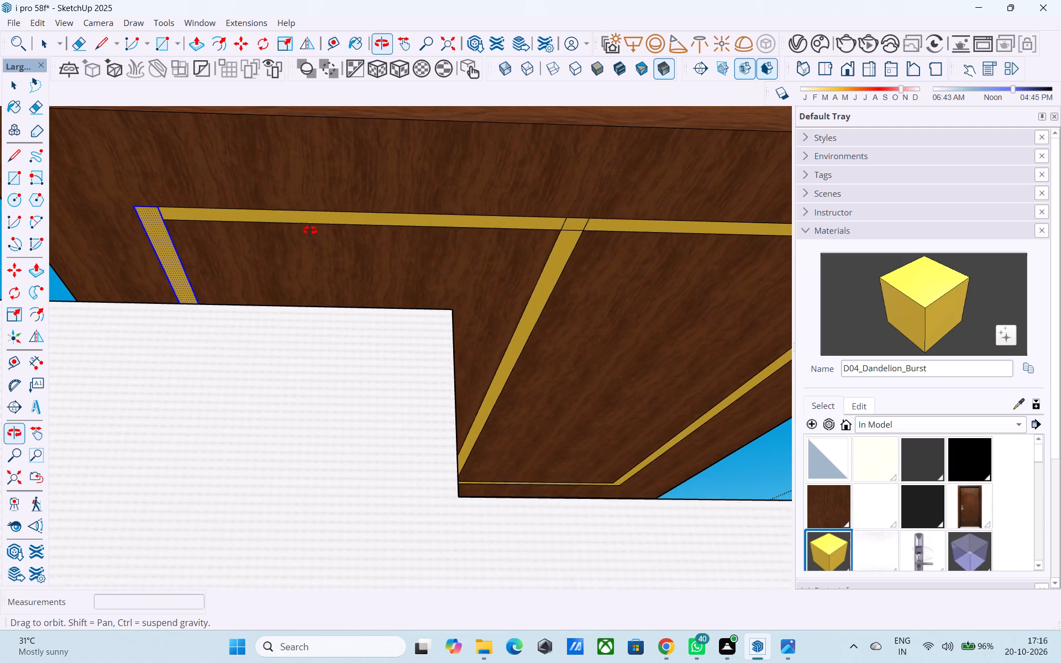
Paint the outlined rear band on the canopy's underside with the same D04_Dandelion_Burst yellow.
middle_drag(310, 230, 748, 315)
scroll(740, 303, down, 6)
middle_drag(307, 327, 713, 335)
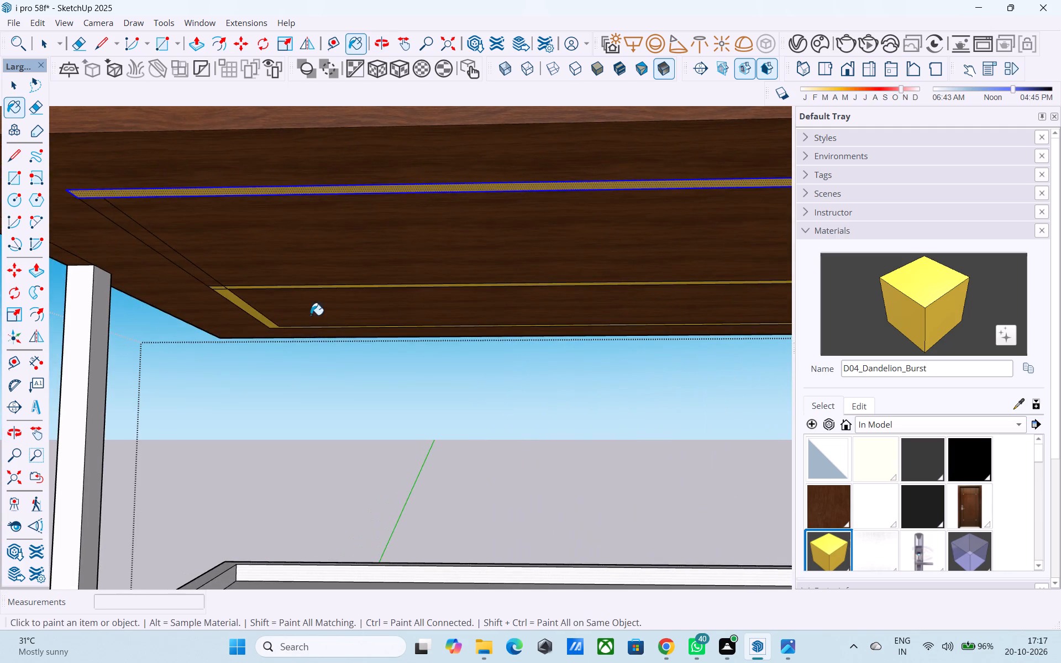
scroll(176, 272, up, 4)
shift+middle_drag(211, 276, 371, 287)
scroll(368, 285, up, 4)
click(368, 283)
scroll(368, 280, down, 4)
shift+middle_drag(367, 280, 373, 322)
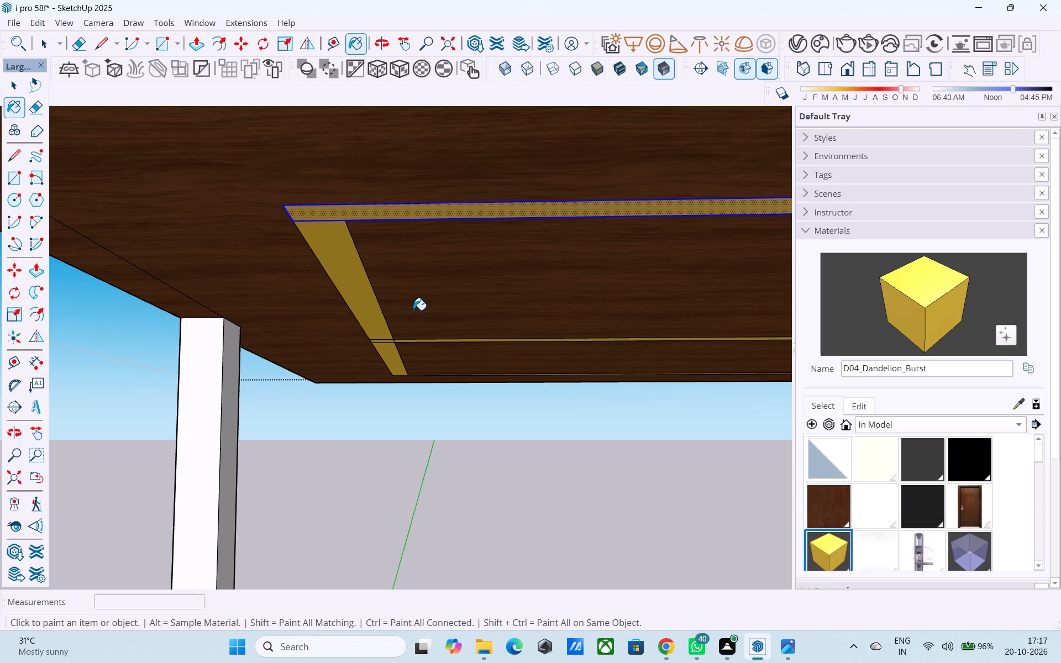
Erase the dividing lines where the yellow rear band meets the copied side strip and the middle strip.
key(e)
click(330, 219)
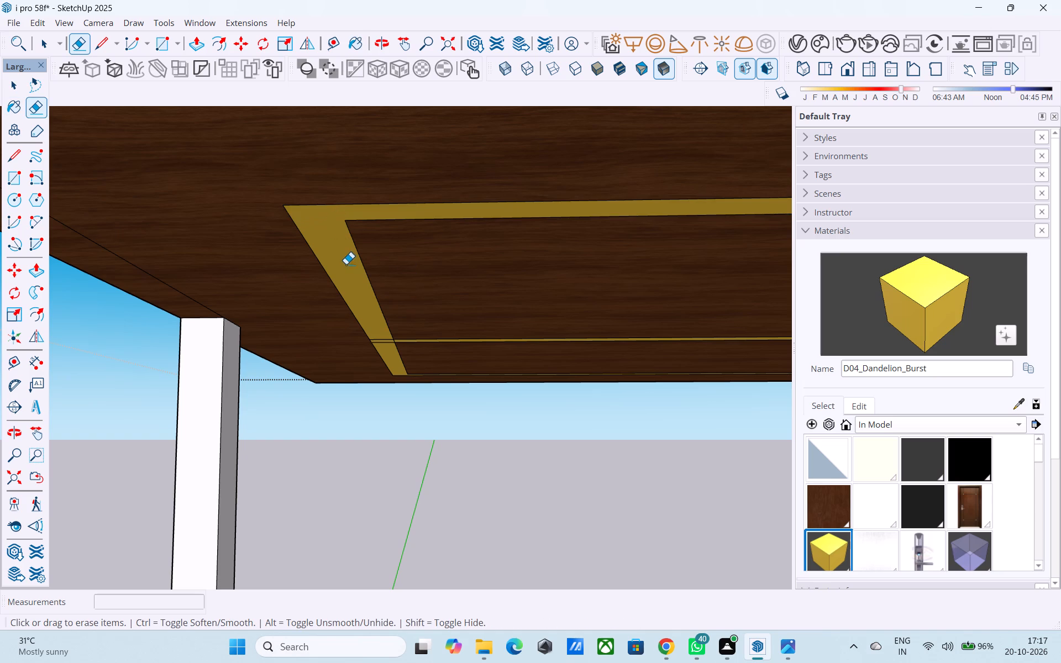
shift+middle_drag(340, 263, 327, 233)
scroll(374, 372, up, 3)
scroll(409, 307, up, 2)
drag(367, 265, 379, 287)
scroll(382, 288, up, 2)
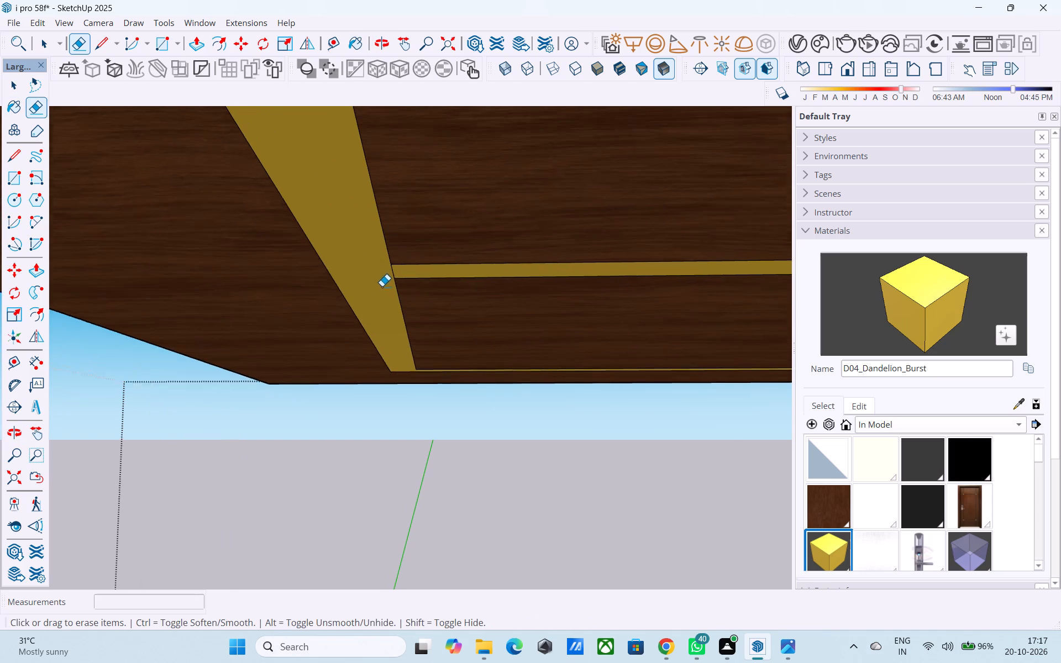
scroll(382, 286, up, 3)
drag(404, 264, 397, 265)
Erase the dividing lines where the yellow front band meets the copied side strip and the middle strip.
scroll(393, 264, down, 11)
middle_drag(405, 324, 416, 363)
scroll(419, 341, down, 2)
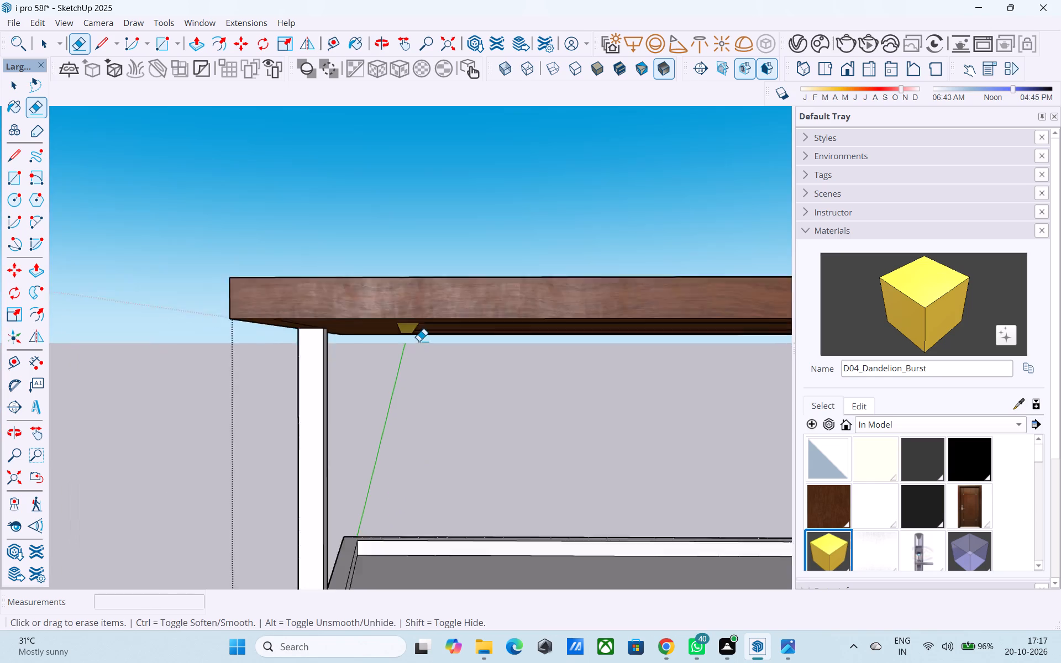
scroll(419, 341, down, 9)
middle_drag(443, 349, 200, 322)
scroll(269, 275, up, 5)
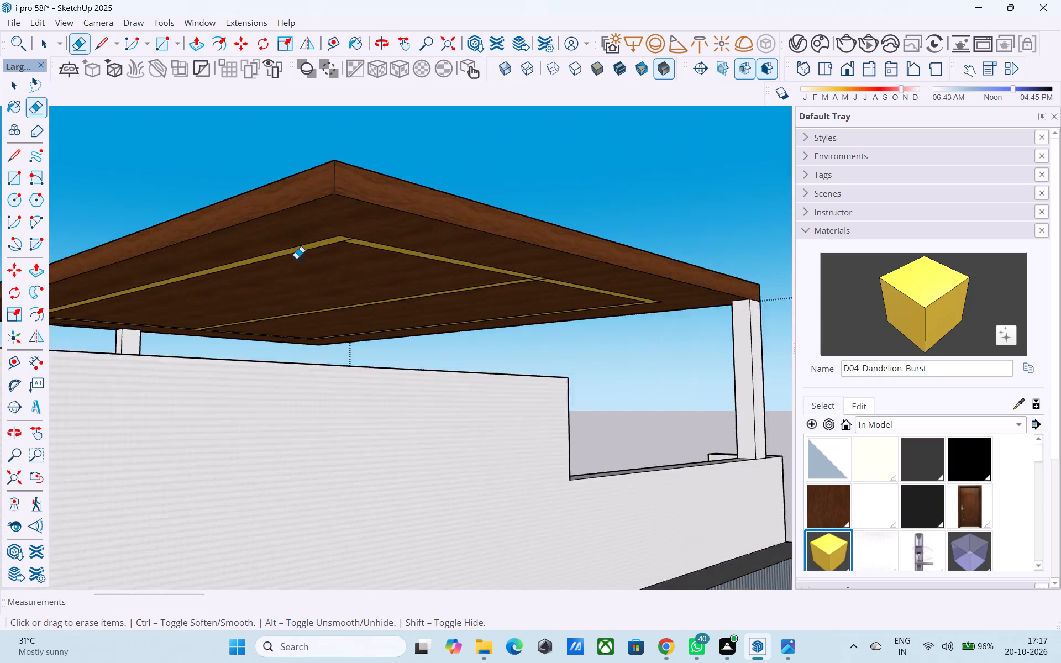
scroll(346, 245, up, 12)
drag(300, 223, 288, 215)
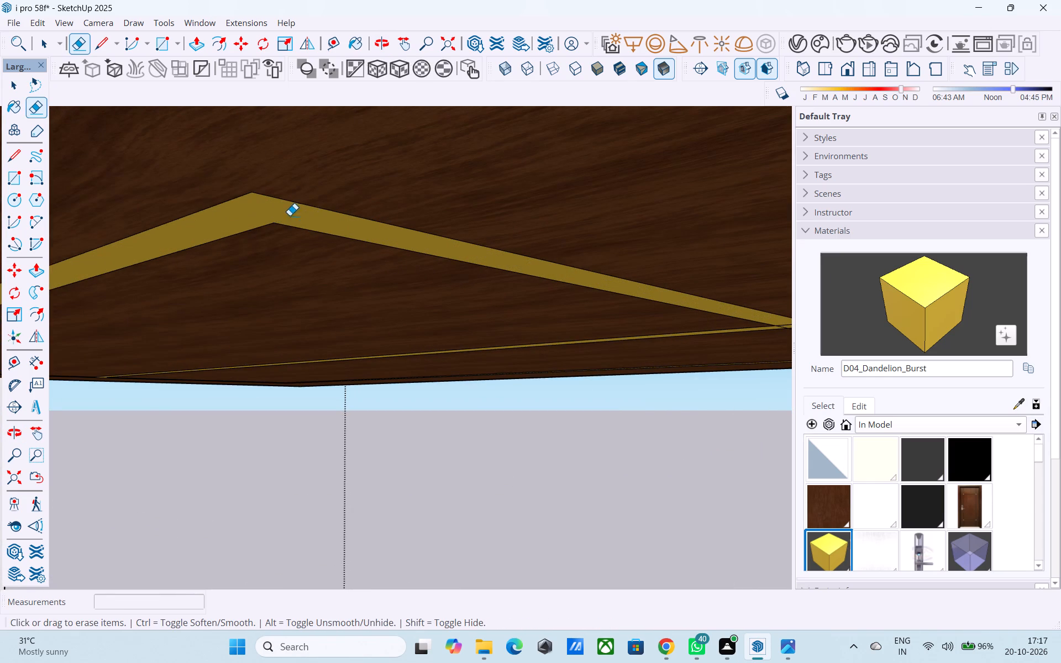
scroll(347, 215, down, 6)
shift+middle_drag(427, 252, 232, 196)
middle_drag(345, 252, 8, 238)
shift+middle_drag(400, 320, 323, 257)
scroll(470, 275, up, 7)
drag(482, 232, 458, 227)
drag(512, 241, 506, 265)
drag(576, 232, 526, 224)
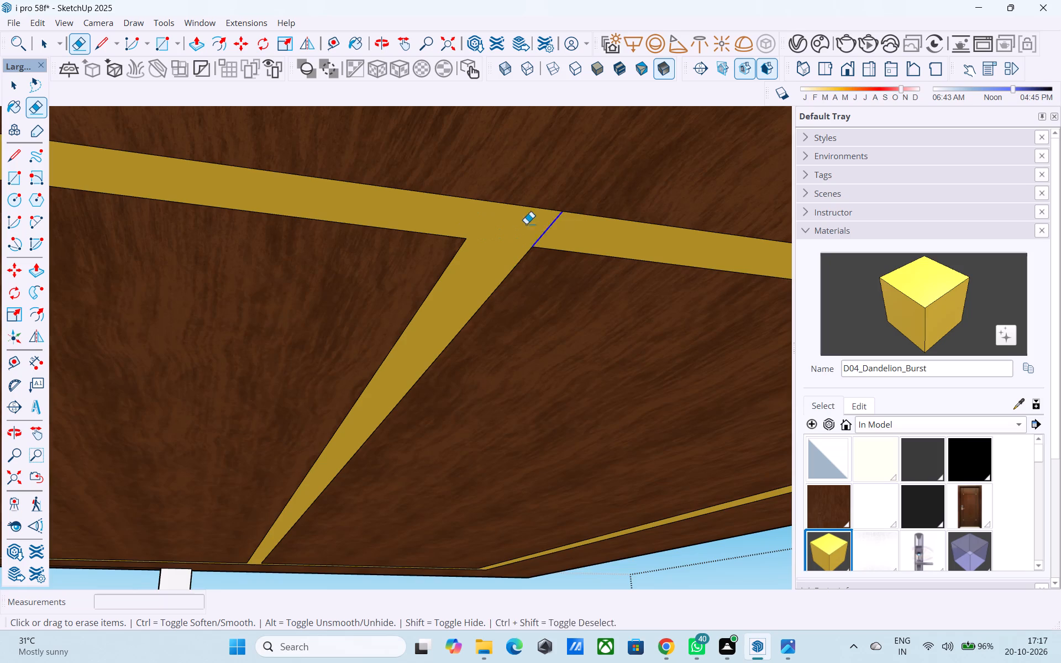
drag(526, 224, 524, 223)
Save the model with the extended yellow strip frame on the canopy.
scroll(481, 216, down, 11)
middle_drag(466, 260, 427, 353)
scroll(417, 286, down, 5)
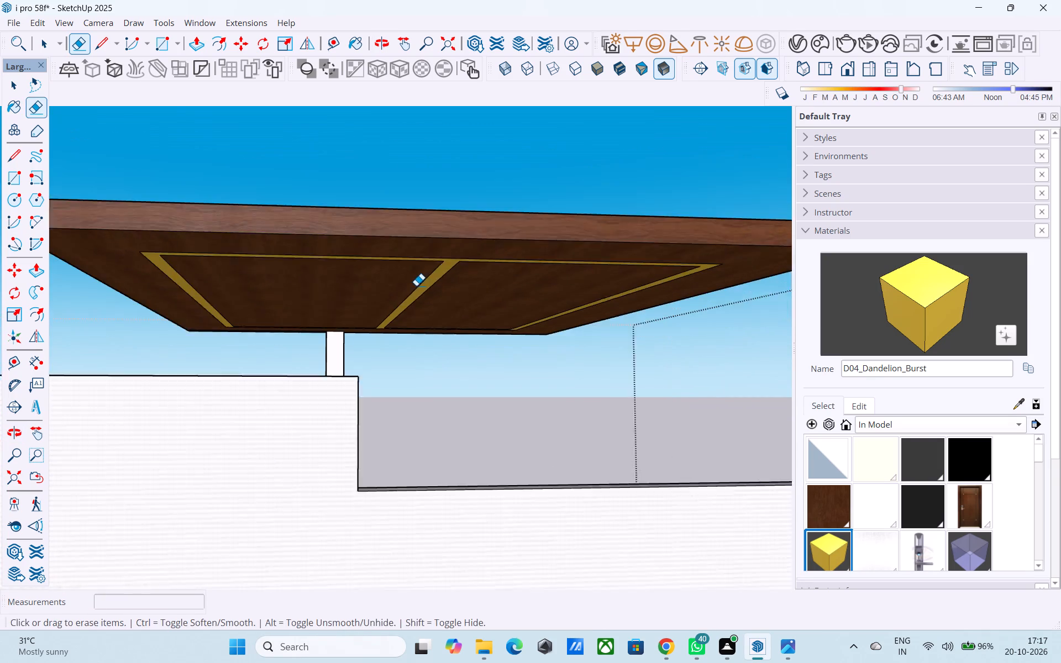
middle_drag(425, 294, 353, 248)
key(ctrl+s)
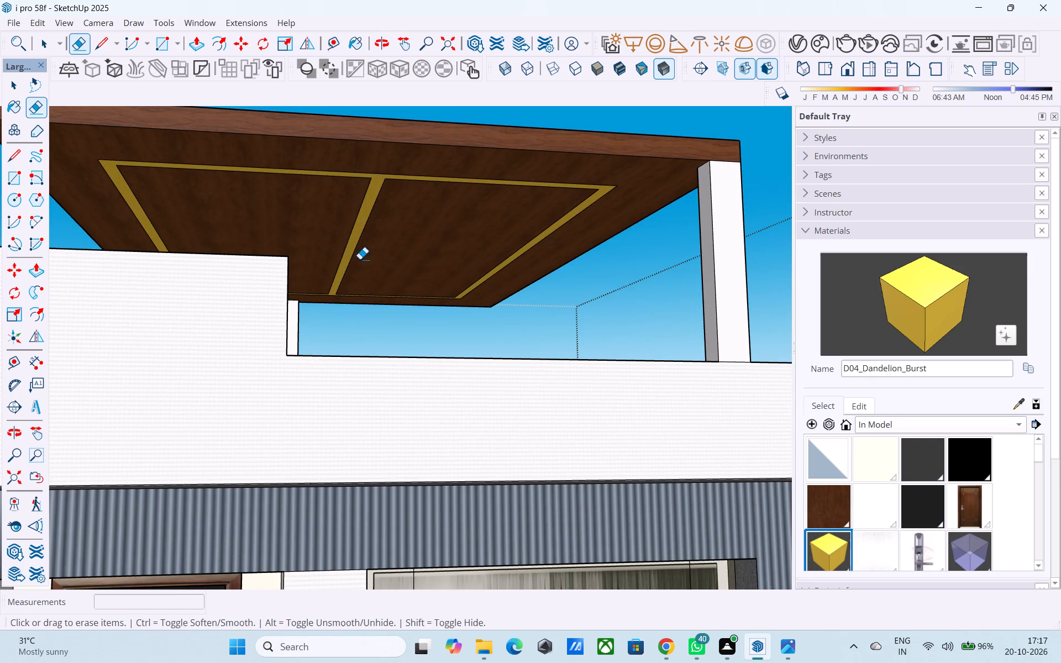
scroll(360, 259, down, 6)
key(space)
scroll(364, 261, down, 3)
middle_drag(372, 276, 384, 328)
scroll(486, 308, down, 5)
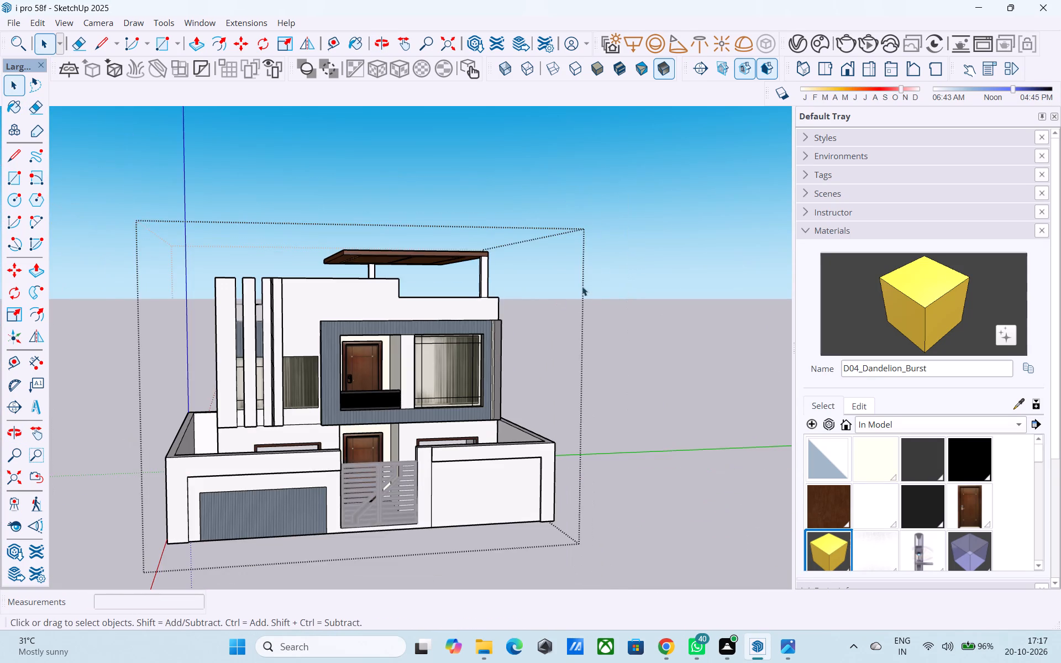
click(644, 238)
middle_drag(443, 304, 420, 292)
key(ctrl+s)
Examine the house's front facade, gate, boundary wall and roof canopy from several angles.
middle_drag(417, 320, 417, 319)
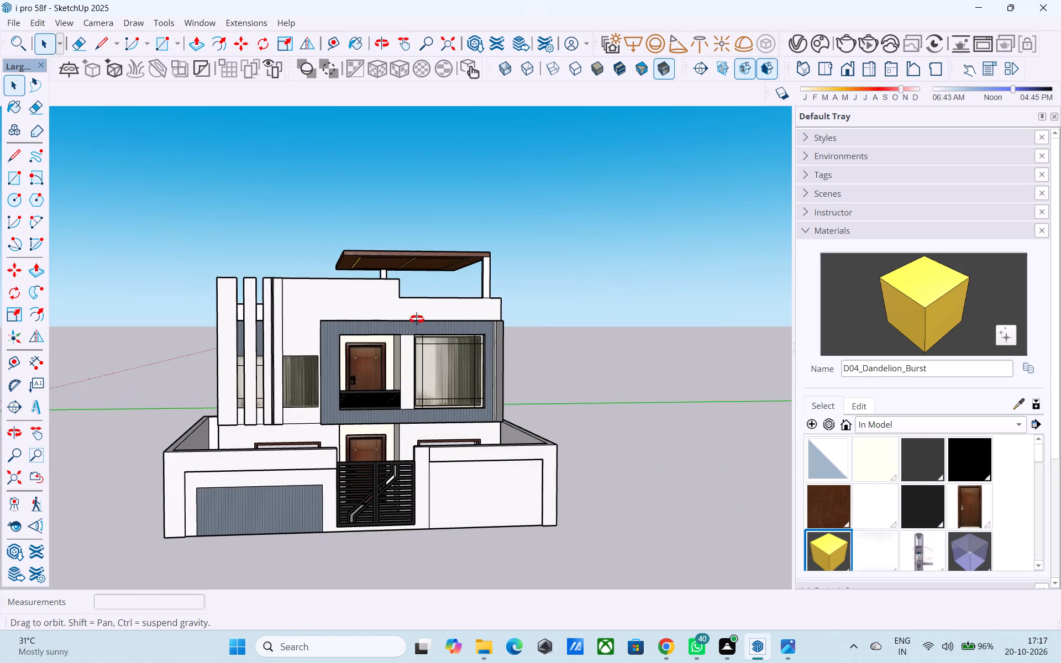
middle_drag(417, 319, 407, 312)
scroll(629, 371, down, 3)
middle_drag(550, 402, 522, 417)
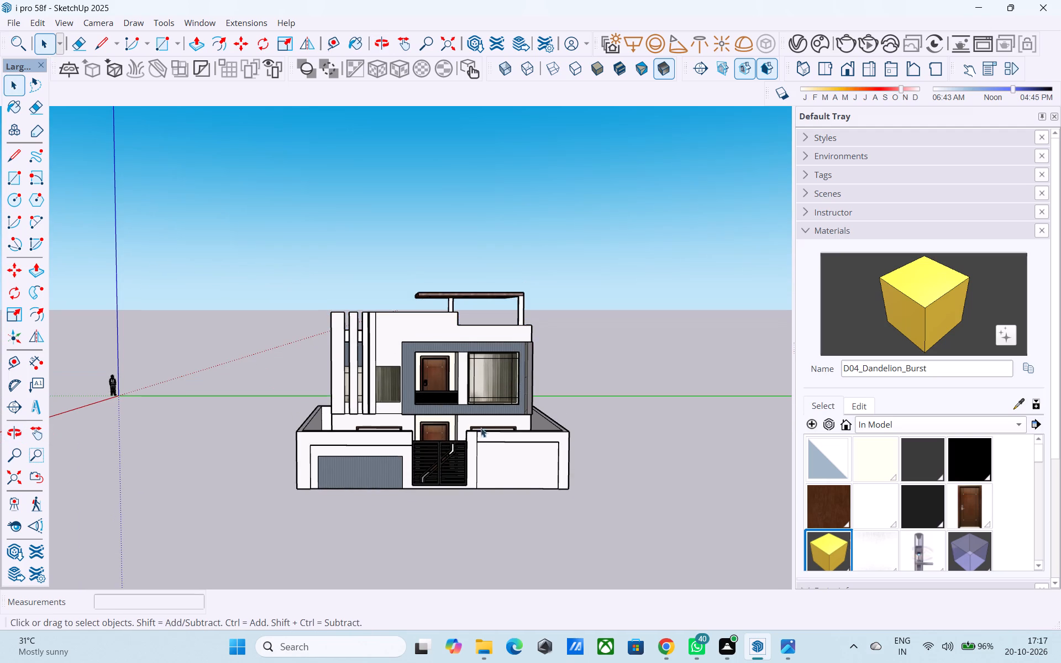
middle_drag(456, 419, 456, 377)
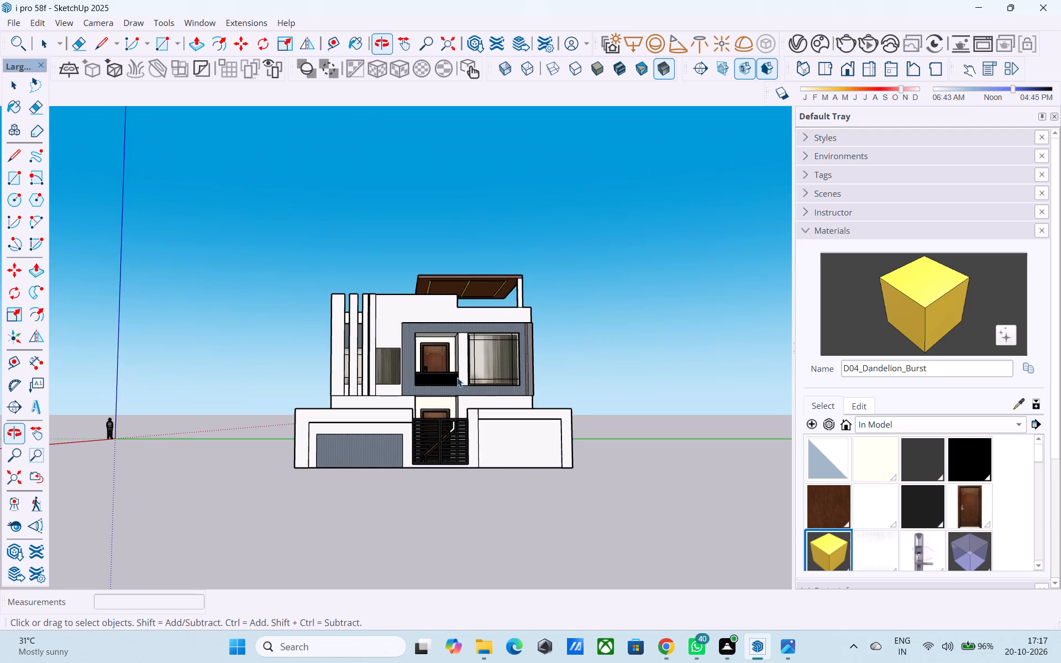
scroll(634, 362, down, 1)
scroll(445, 410, up, 9)
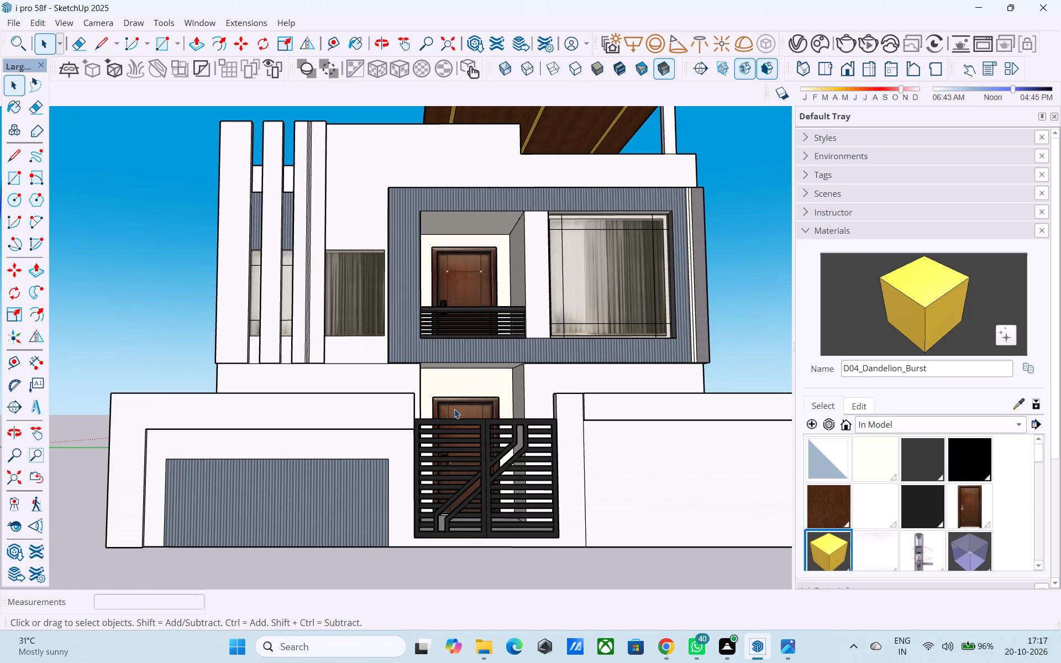
middle_drag(454, 409, 473, 467)
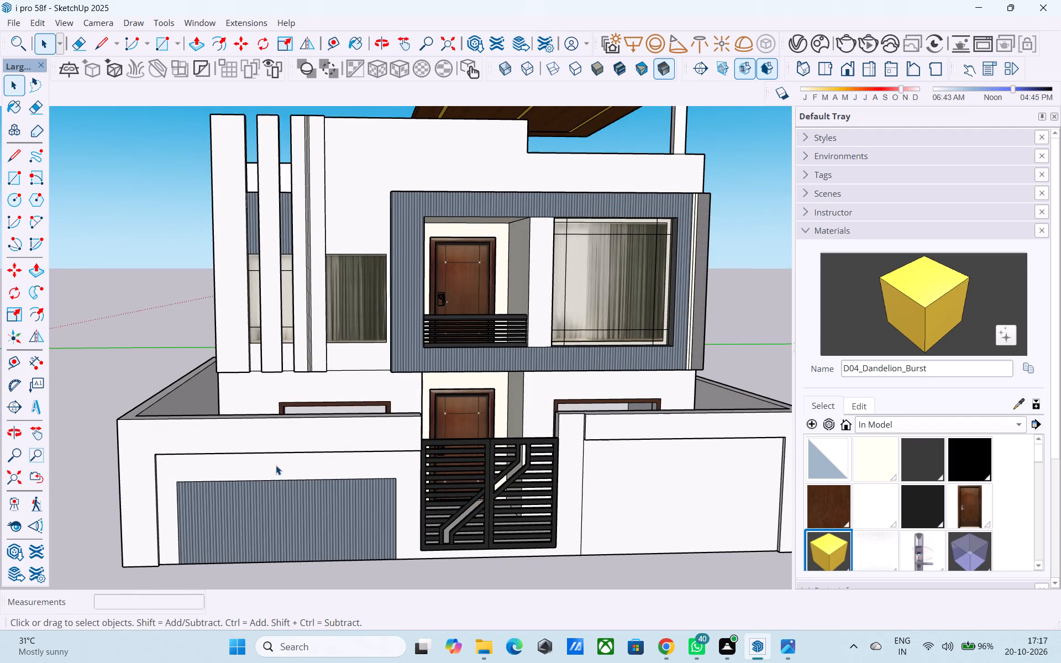
scroll(269, 468, down, 1)
middle_drag(383, 441, 186, 389)
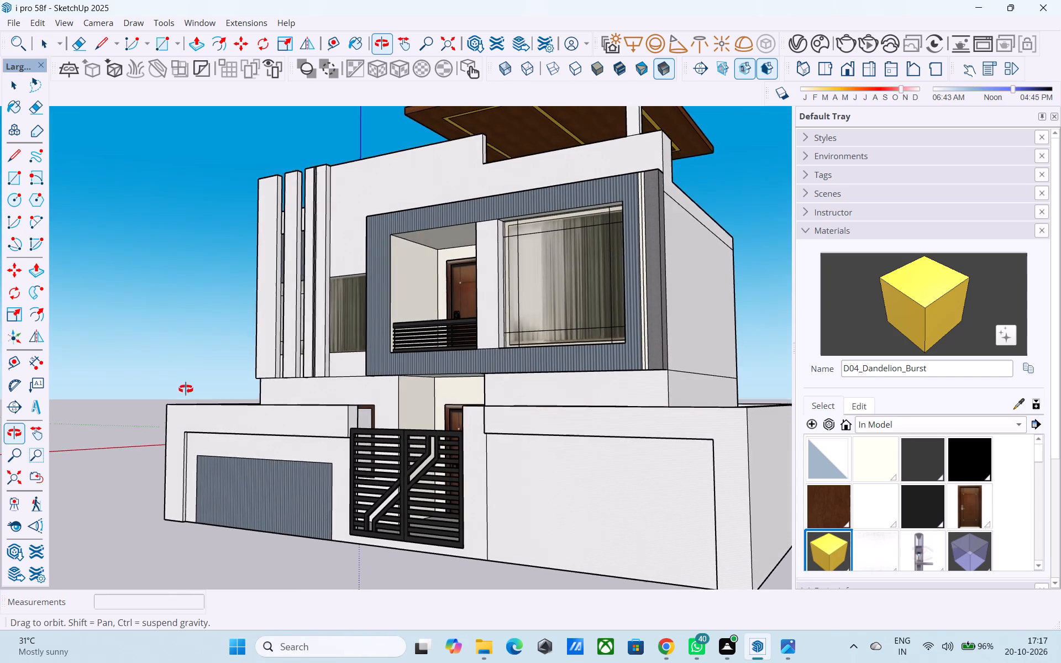
middle_drag(186, 389, 186, 388)
Render the whole house in V-Ray from a low front-corner view, inspect the image enlarged and close the frame buffer.
scroll(191, 392, down, 2)
middle_drag(191, 392, 211, 387)
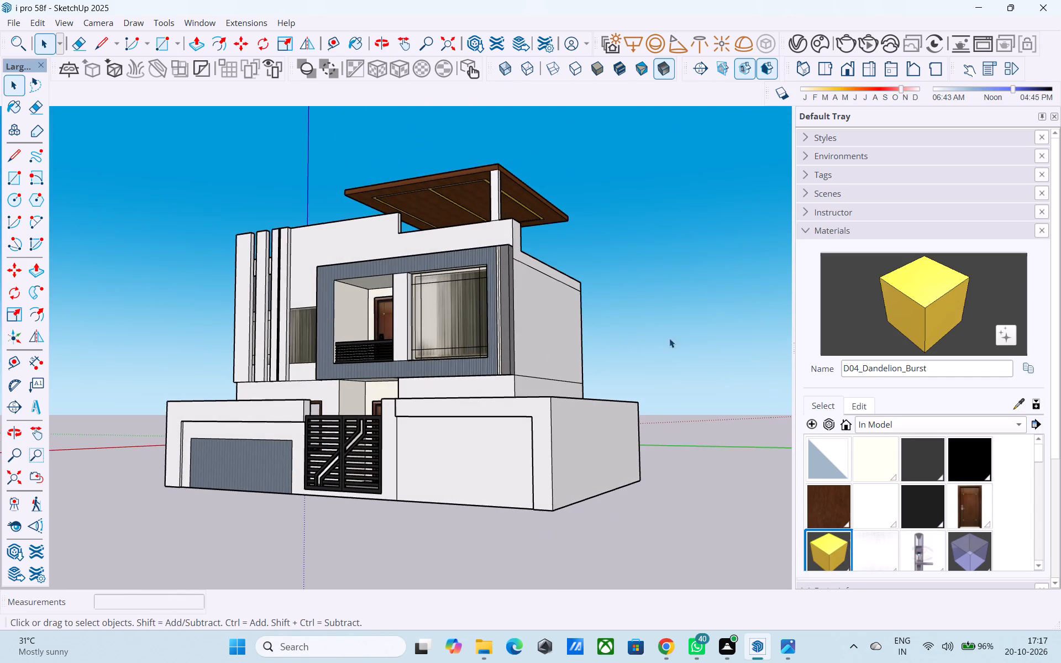
scroll(678, 338, down, 1)
middle_drag(463, 386, 526, 379)
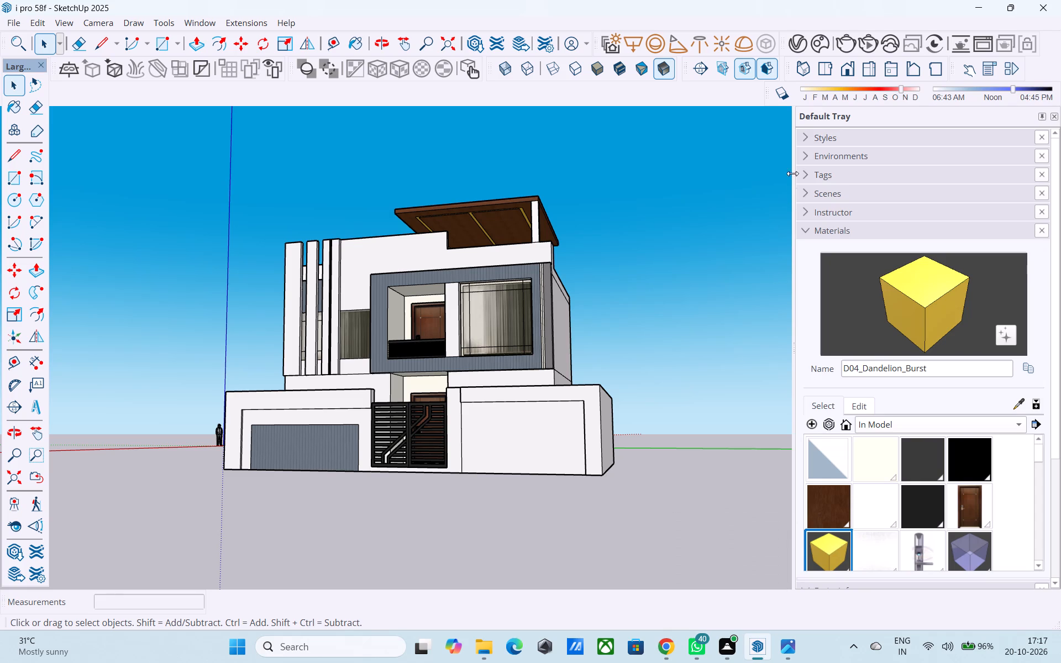
click(838, 48)
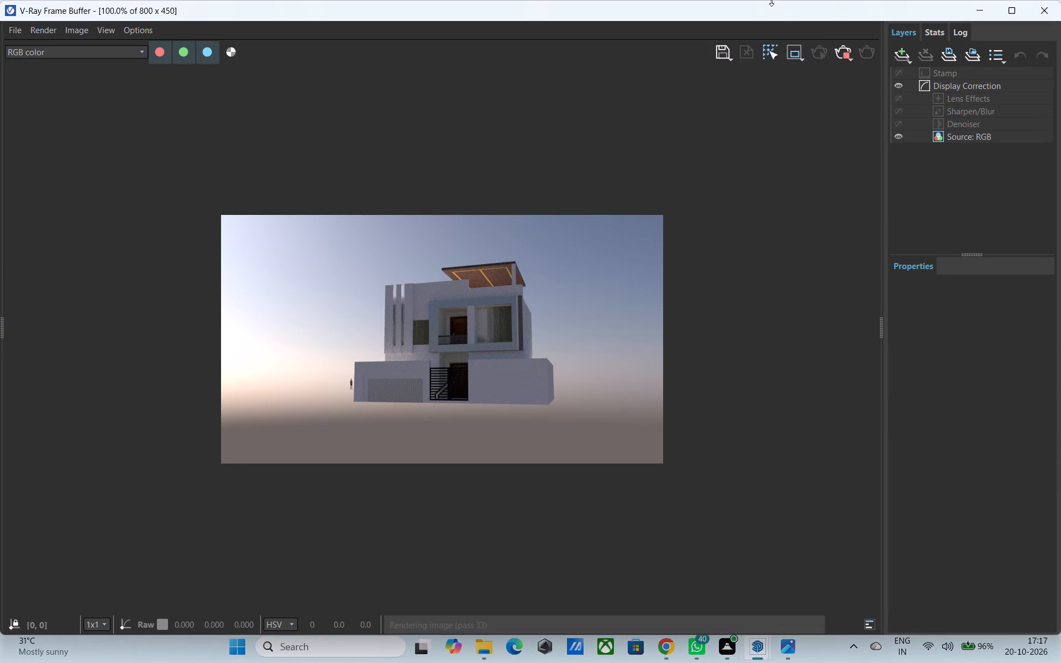
scroll(480, 302, up, 3)
scroll(478, 306, down, 2)
middle_drag(478, 307, 576, 365)
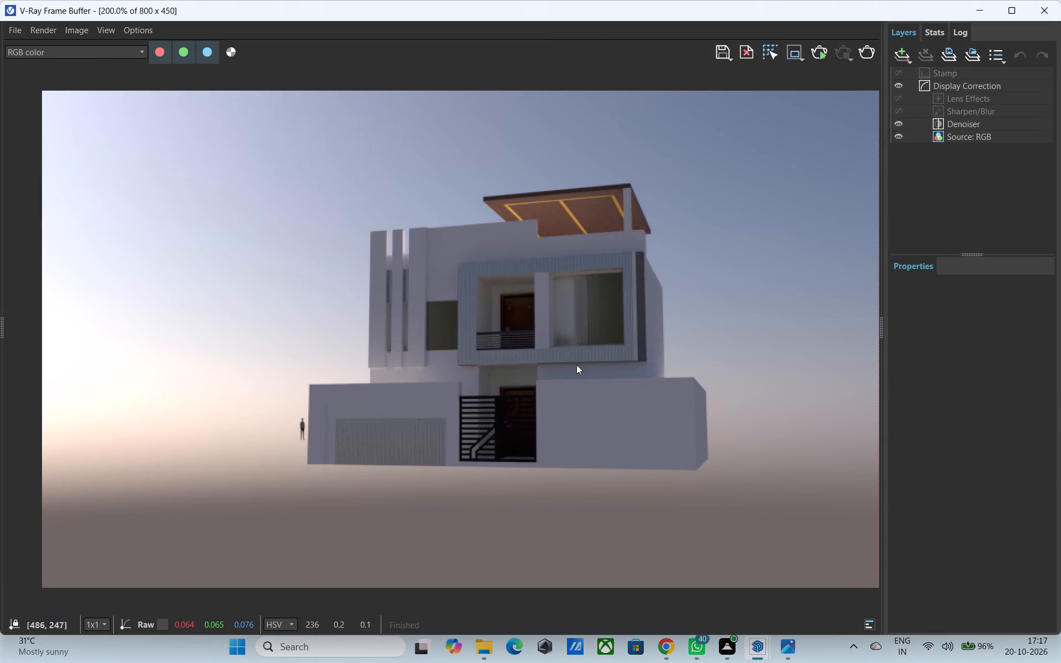
middle_drag(576, 365, 489, 350)
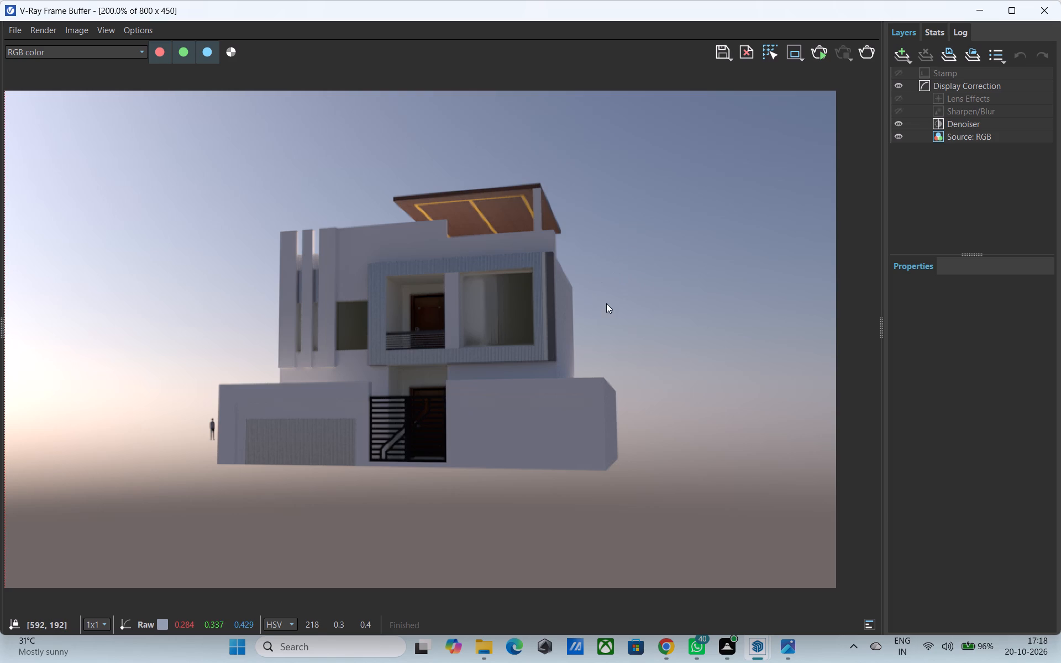
click(1036, 9)
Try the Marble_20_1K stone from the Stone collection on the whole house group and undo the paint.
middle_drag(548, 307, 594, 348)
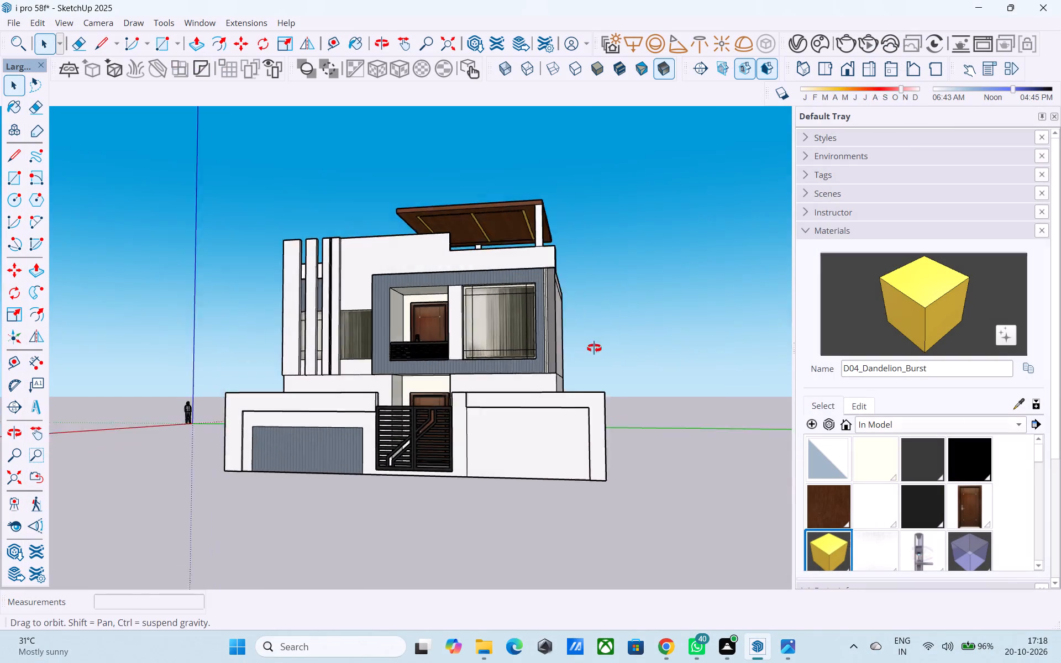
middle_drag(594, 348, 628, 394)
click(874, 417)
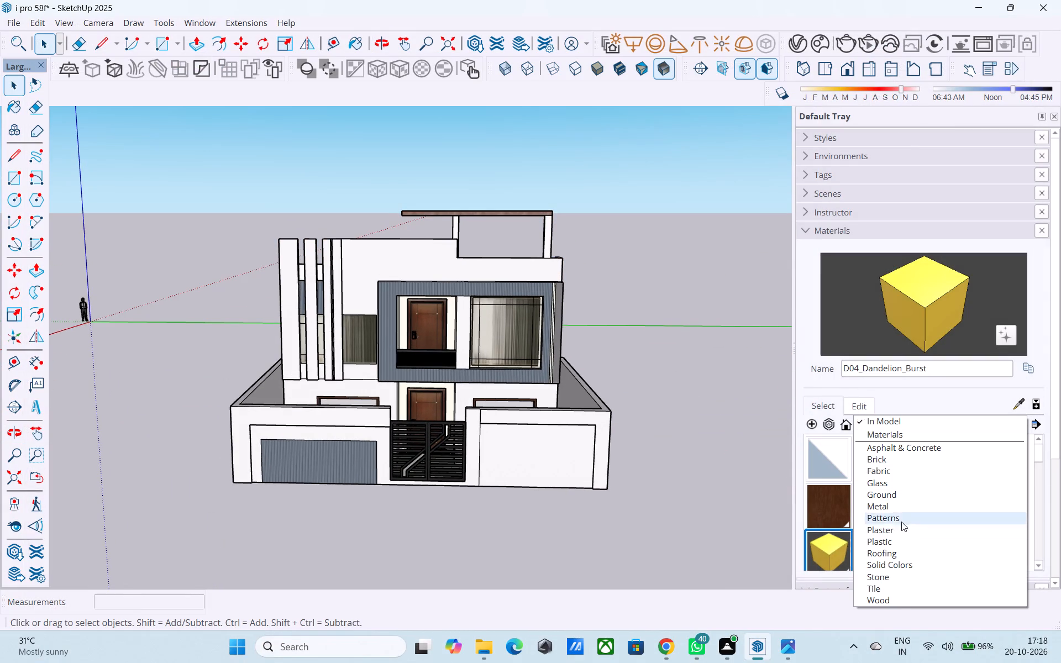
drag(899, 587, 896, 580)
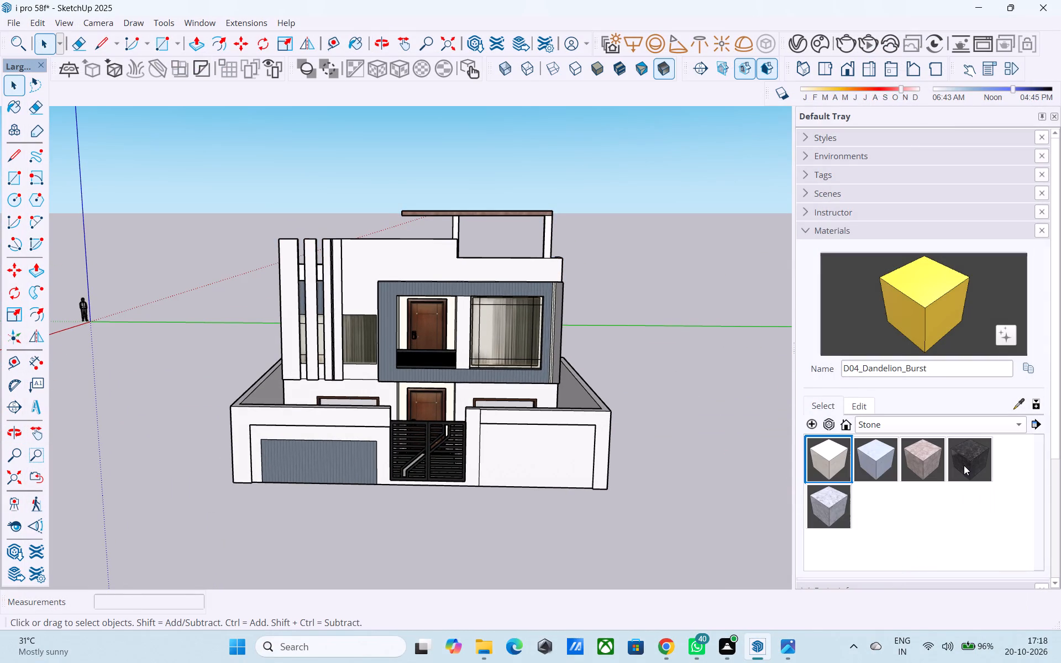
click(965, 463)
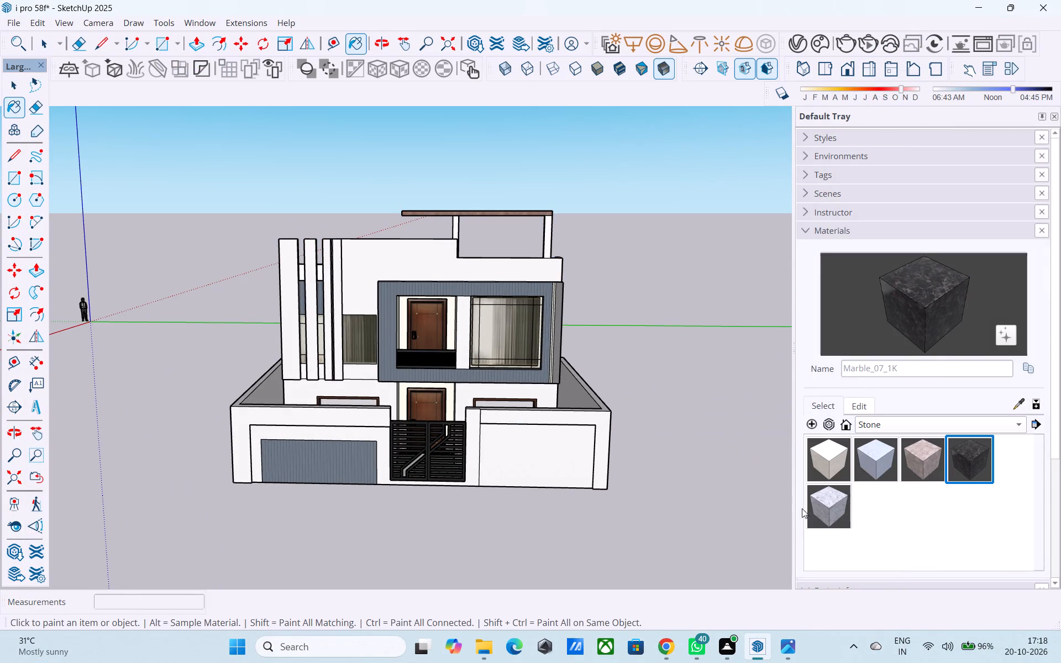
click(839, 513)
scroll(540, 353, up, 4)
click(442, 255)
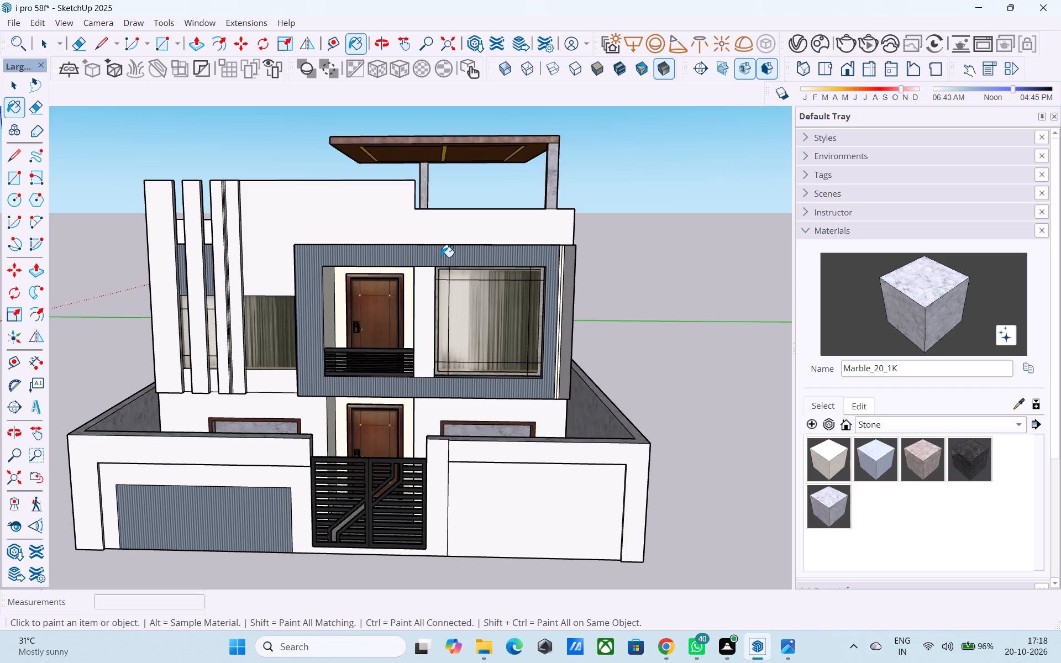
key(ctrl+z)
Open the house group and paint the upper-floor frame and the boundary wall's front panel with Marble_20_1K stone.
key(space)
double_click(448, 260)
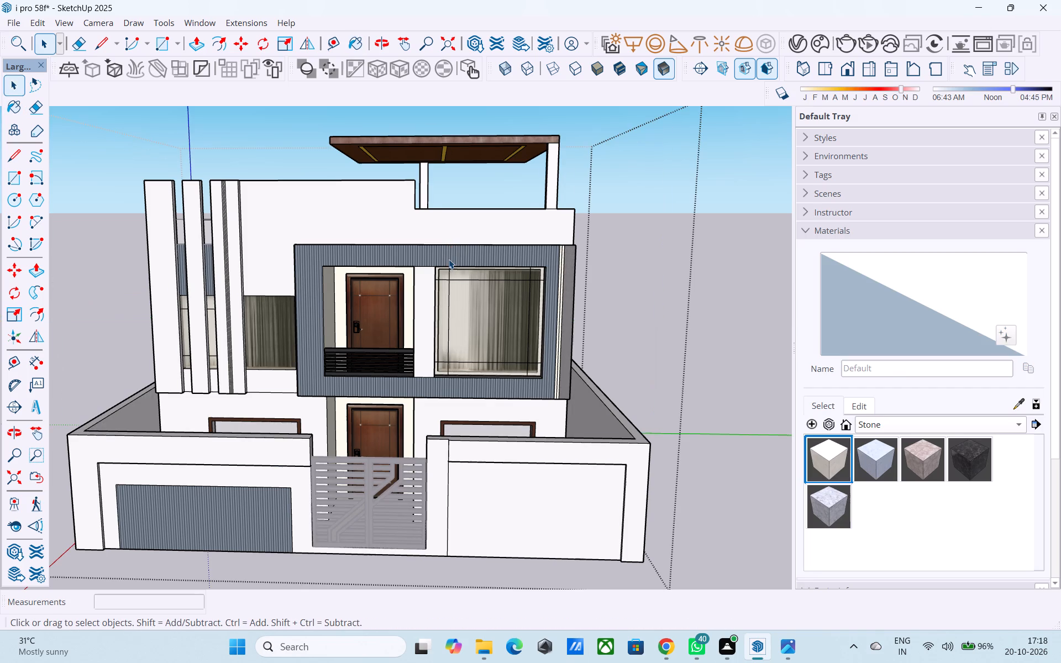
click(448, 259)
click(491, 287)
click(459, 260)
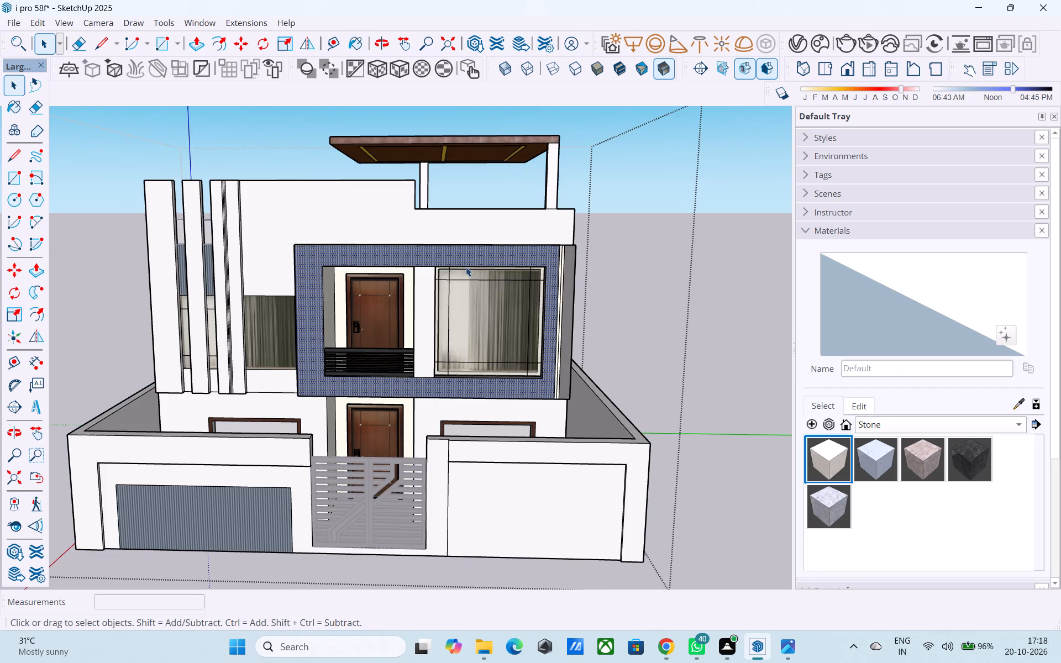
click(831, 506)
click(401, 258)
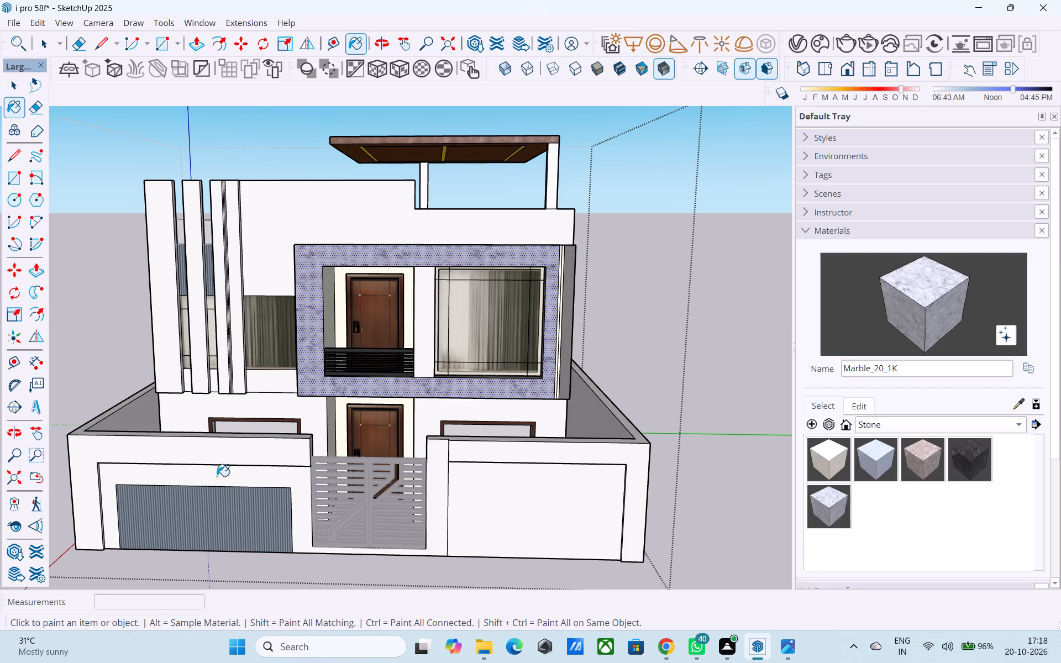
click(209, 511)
Paint the upper-floor frame and the boundary wall's front panel with the dark Marble_07_1K stone.
click(975, 460)
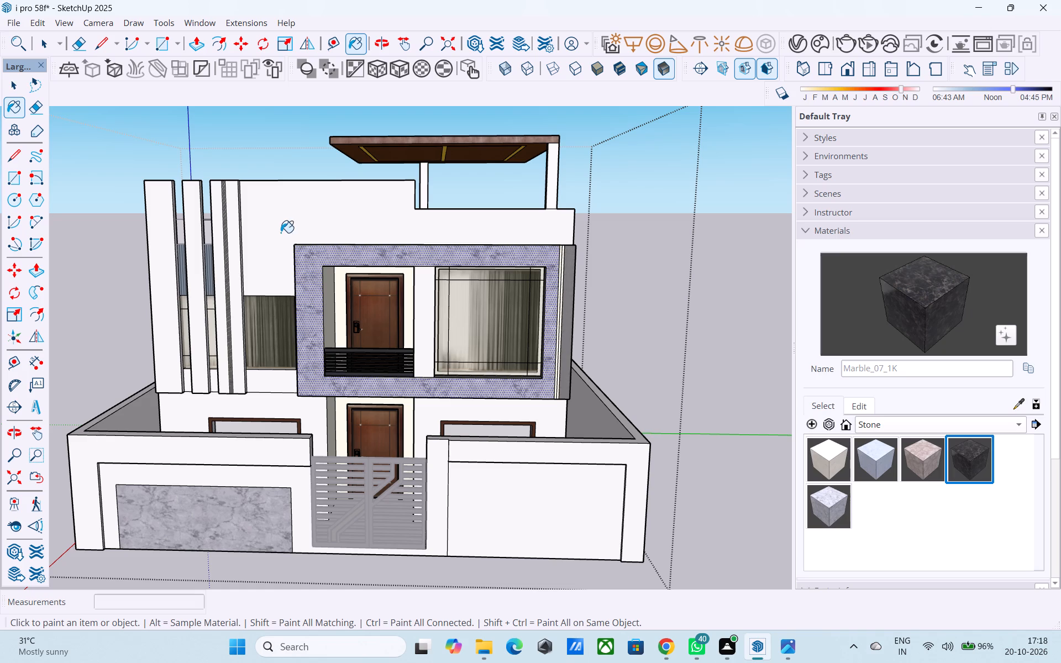
click(310, 264)
click(238, 504)
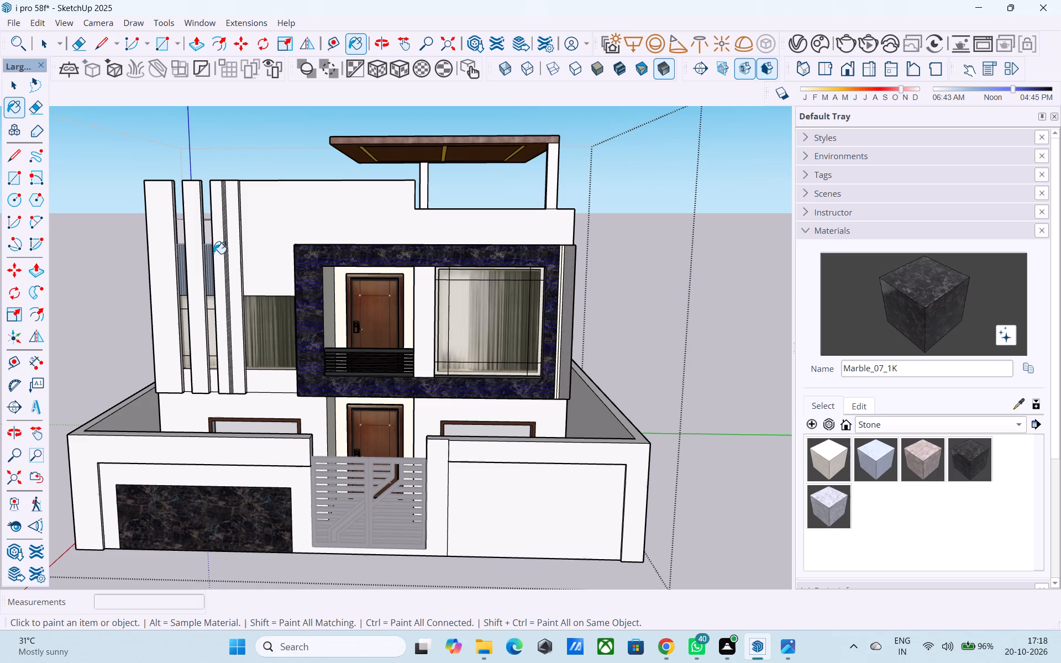
Paint both recessed wall strips between the vertical fins with Marble_07_1K stone and close the house group.
scroll(208, 244, up, 4)
middle_drag(195, 254, 192, 254)
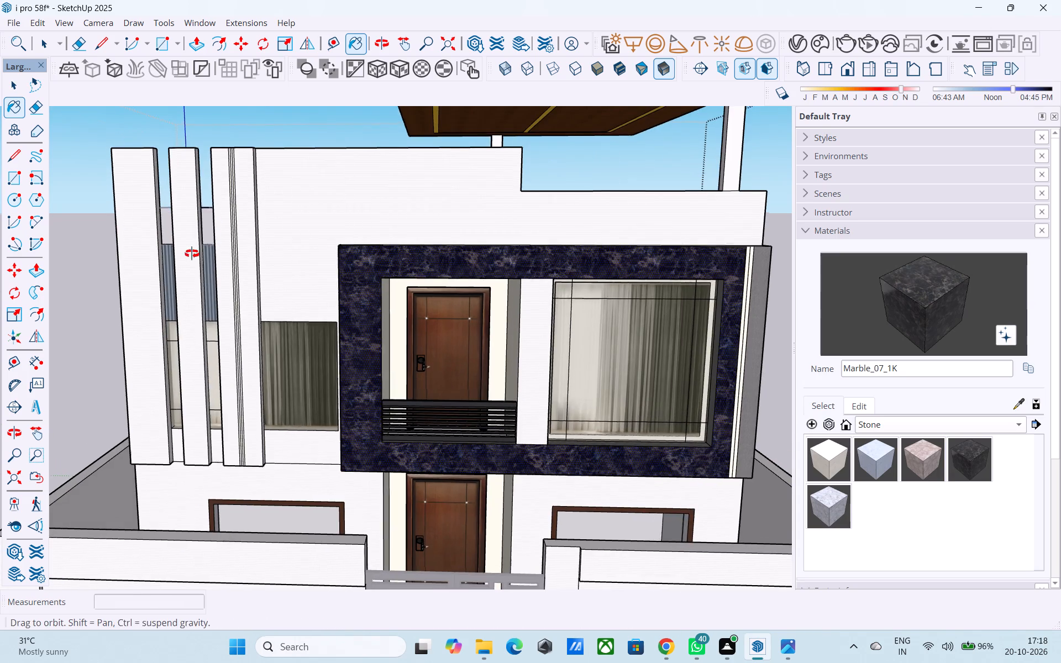
middle_drag(192, 254, 212, 249)
scroll(303, 242, down, 3)
scroll(207, 262, up, 8)
click(195, 254)
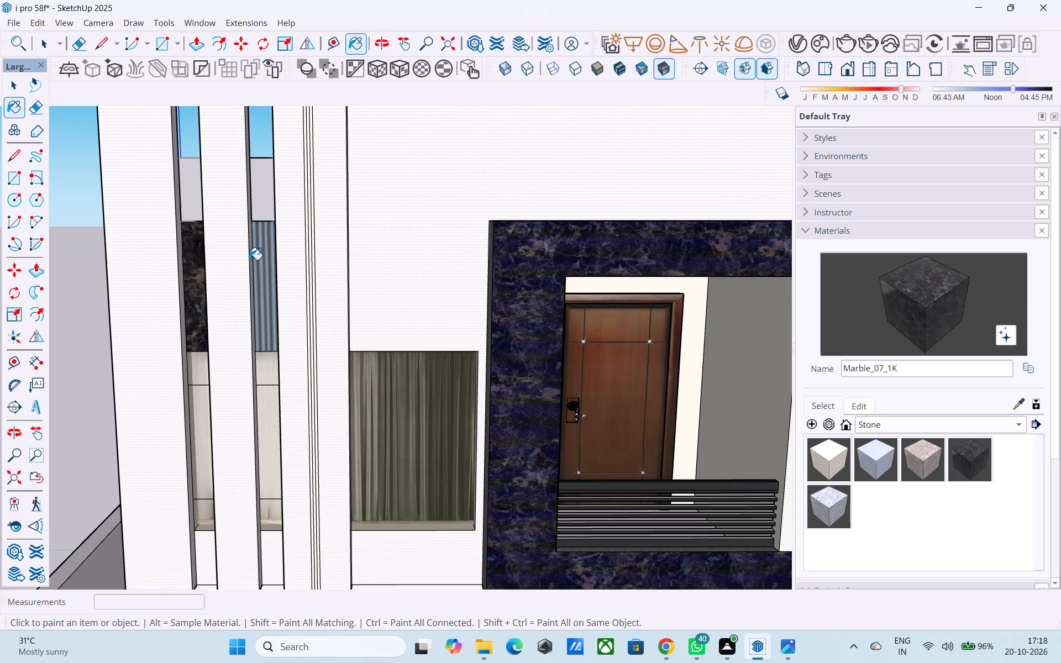
click(266, 256)
key(space)
scroll(263, 253, up, 1)
scroll(262, 252, down, 16)
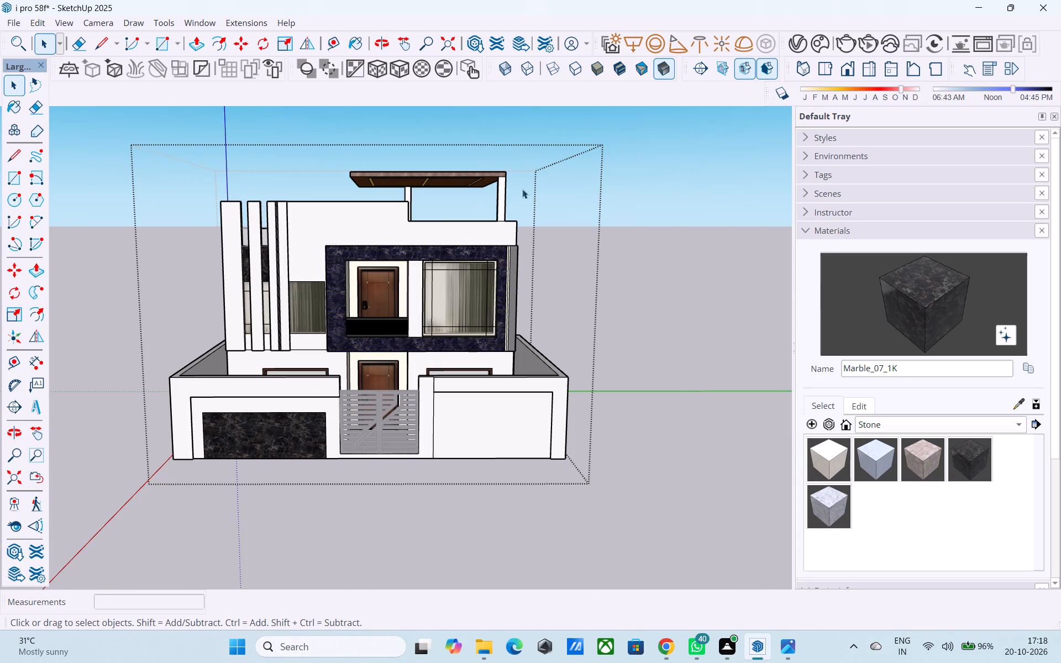
click(611, 179)
Save the model with the dark stone facade, purging its unused items.
middle_drag(412, 254, 426, 290)
scroll(426, 290, up, 5)
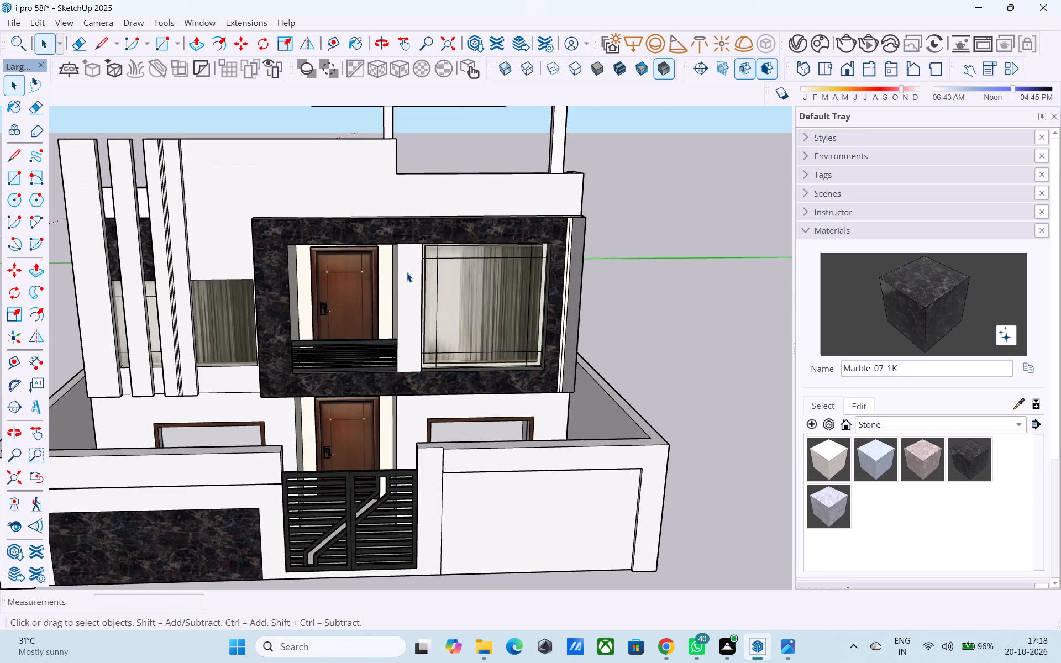
scroll(400, 266, down, 1)
middle_drag(400, 265, 401, 253)
key(ctrl+s)
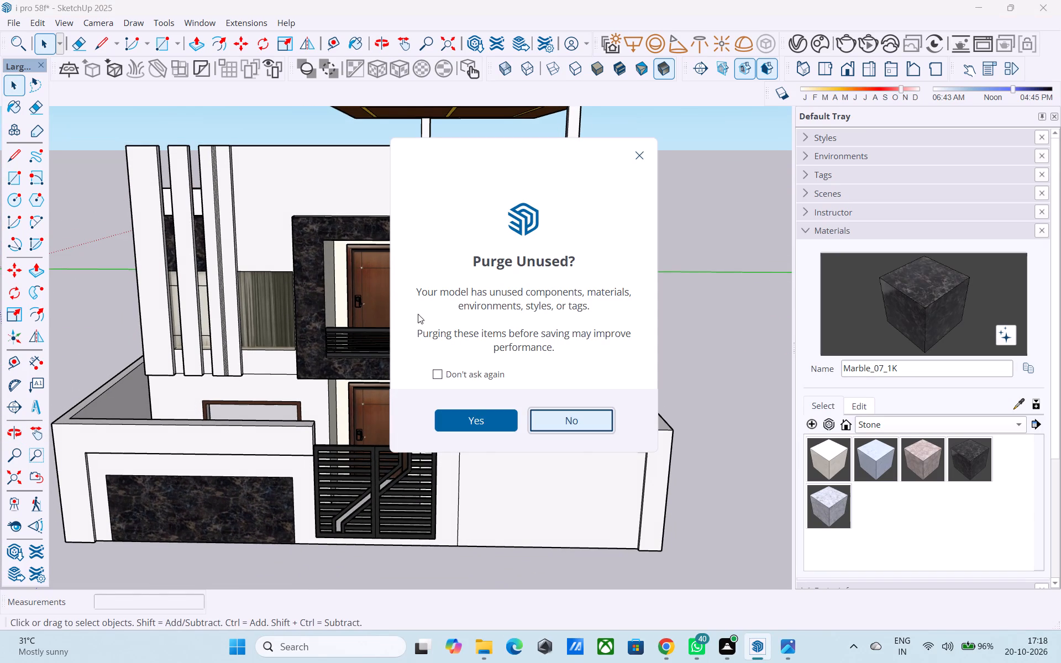
click(463, 411)
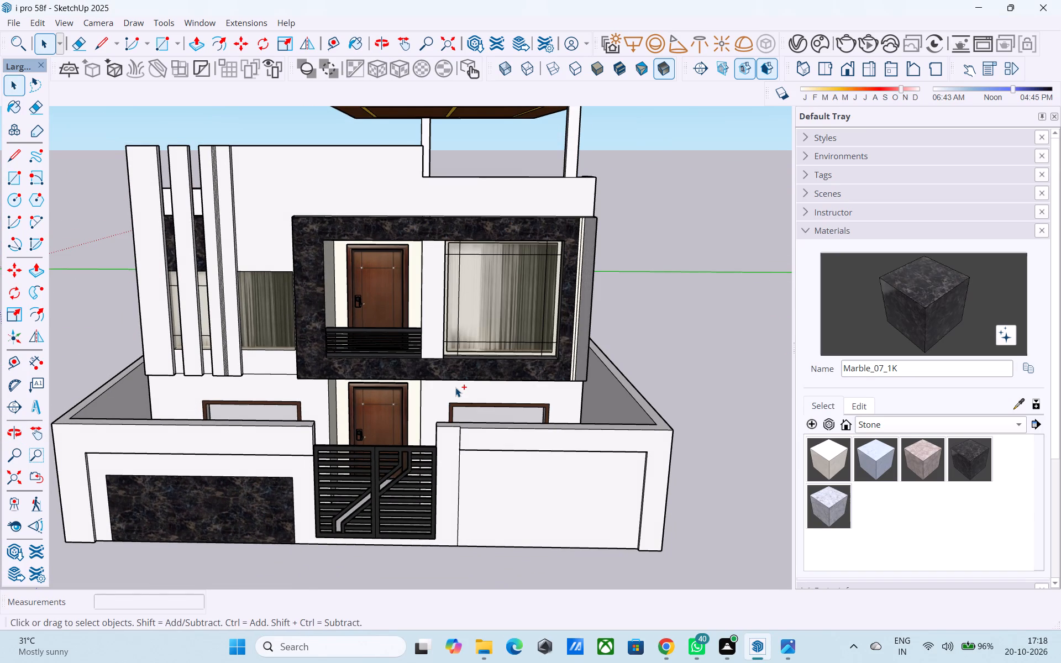
Examine the dark stone on the facade frame, fins and boundary wall from low and raised front views.
scroll(444, 383, up, 1)
scroll(462, 406, down, 3)
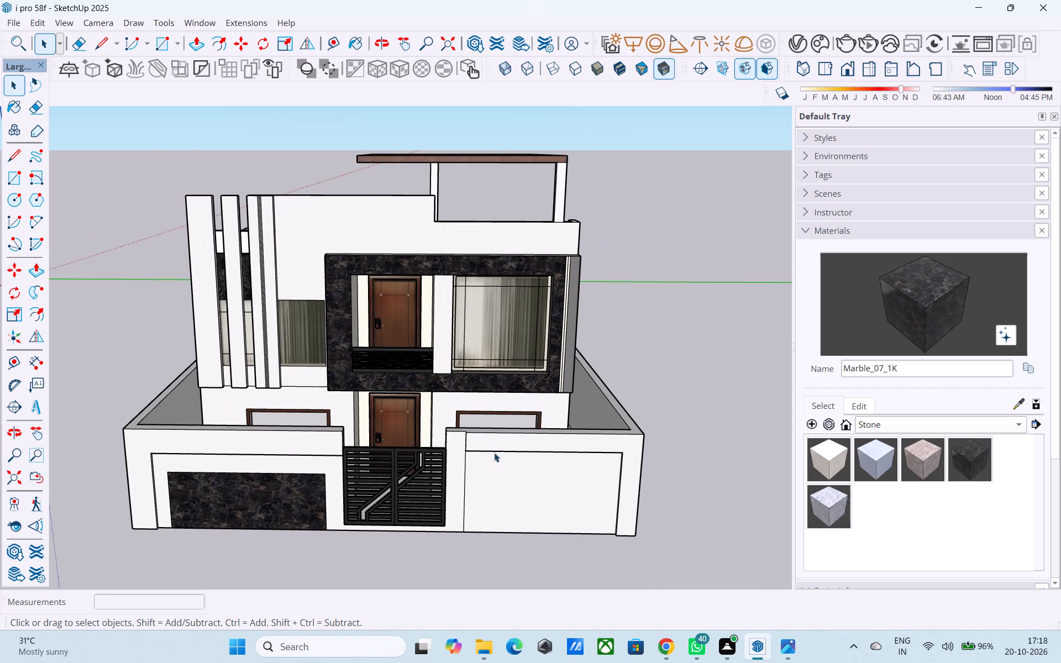
middle_drag(503, 410, 533, 350)
scroll(534, 344, down, 2)
middle_drag(534, 344, 452, 301)
scroll(354, 316, up, 2)
middle_drag(412, 296, 430, 282)
scroll(697, 327, down, 1)
middle_drag(471, 361, 496, 349)
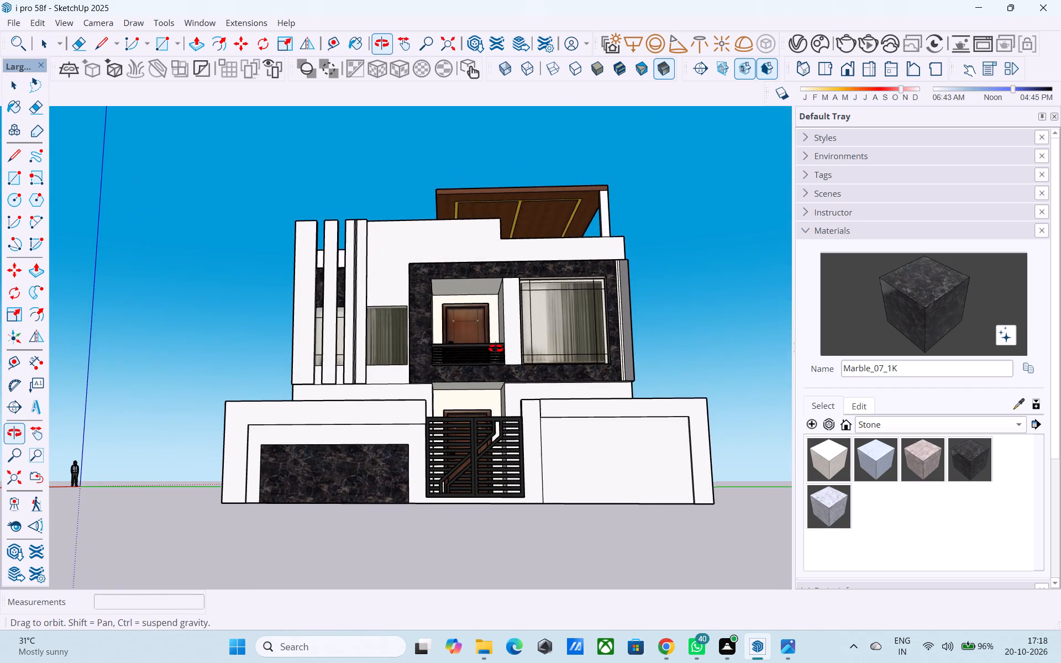
middle_drag(496, 349, 497, 350)
middle_drag(560, 362, 547, 388)
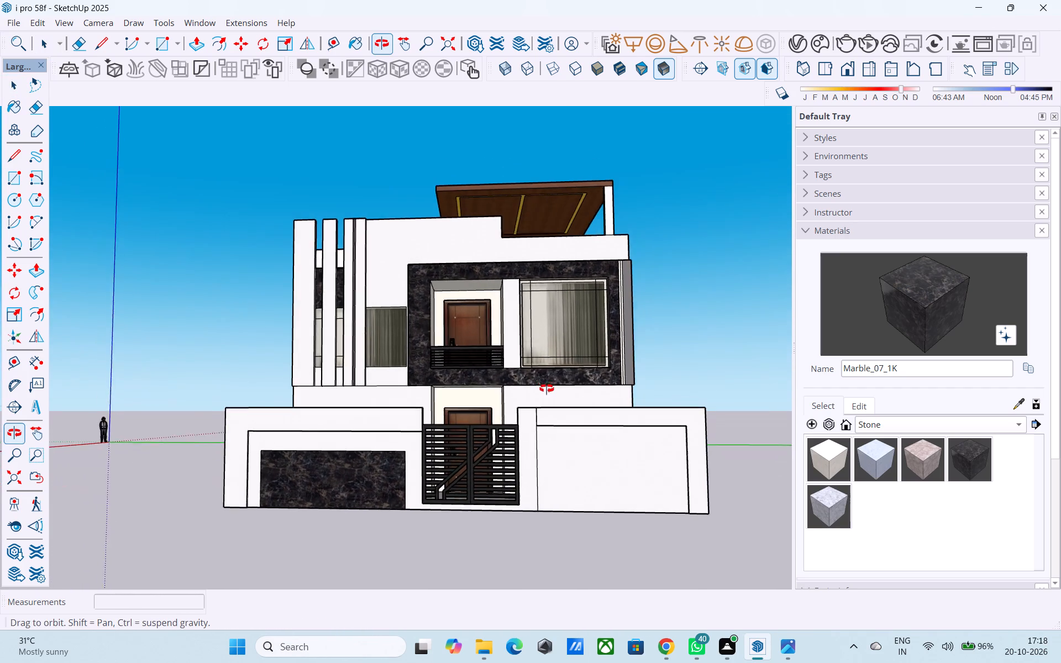
middle_drag(547, 388, 552, 393)
middle_drag(543, 391, 544, 459)
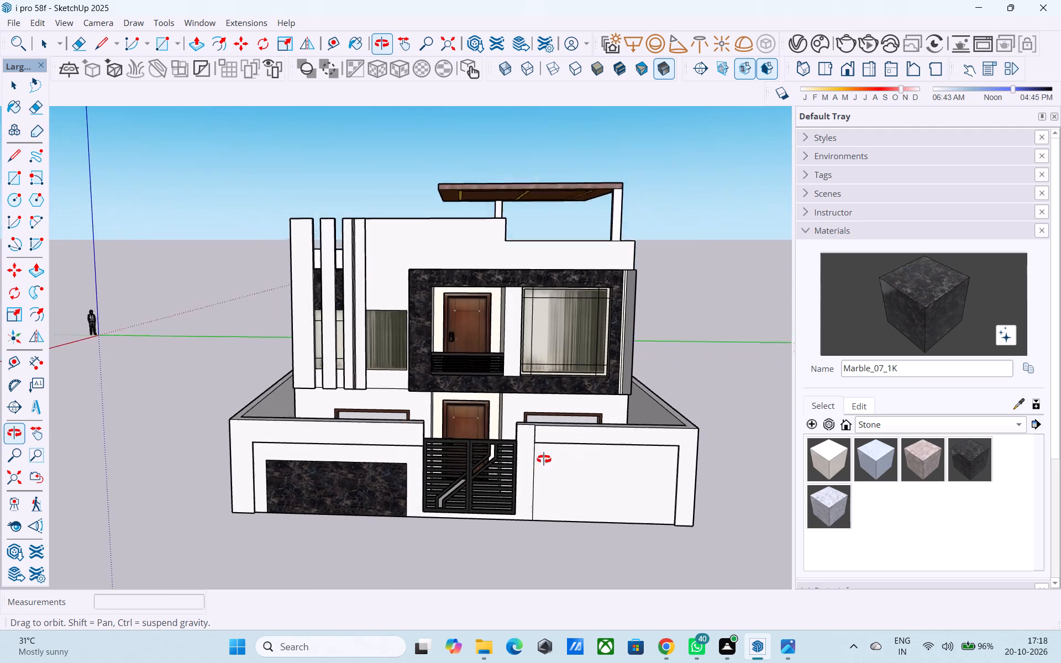
middle_drag(544, 459, 524, 486)
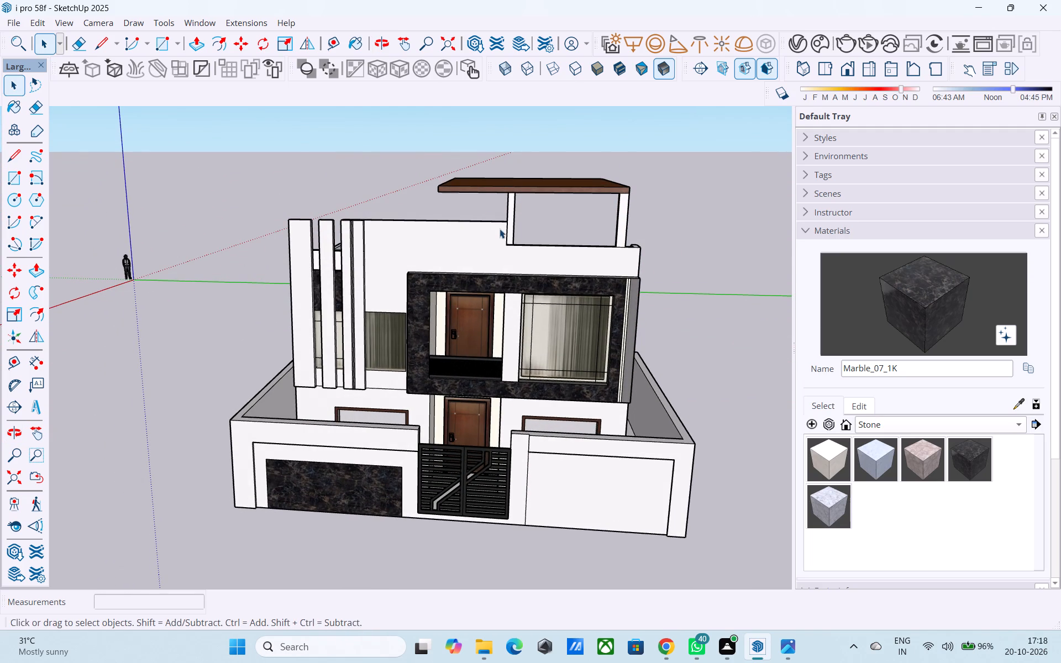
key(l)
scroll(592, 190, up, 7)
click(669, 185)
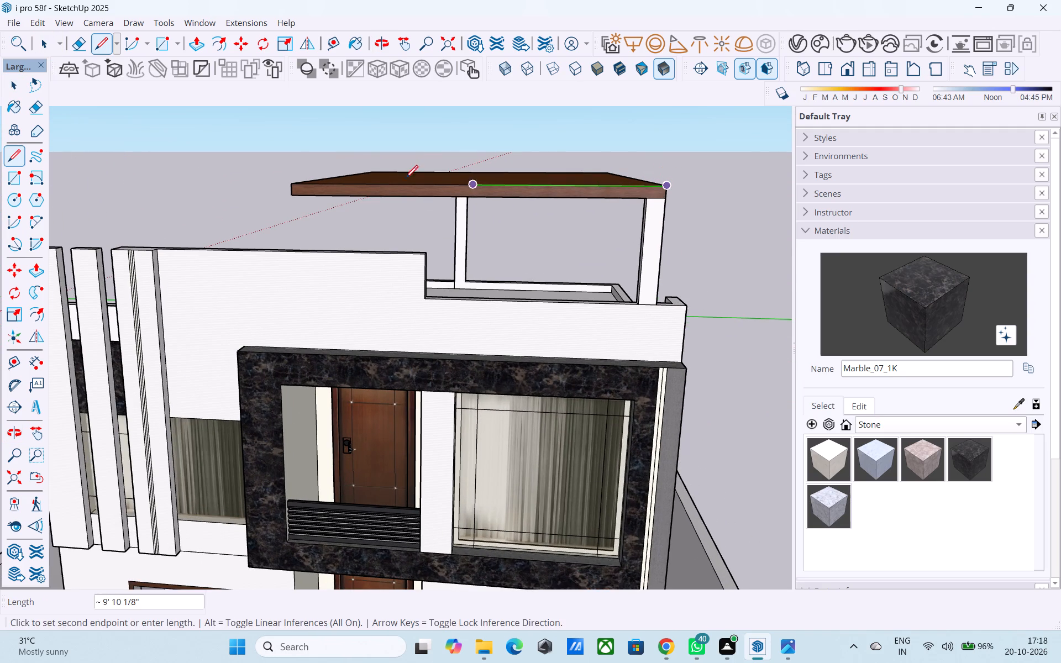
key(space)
Narrow the camera's field of view to about 27.65 degrees.
scroll(293, 184, down, 4)
middle_drag(293, 184, 306, 173)
scroll(312, 170, down, 5)
middle_drag(334, 243, 429, 217)
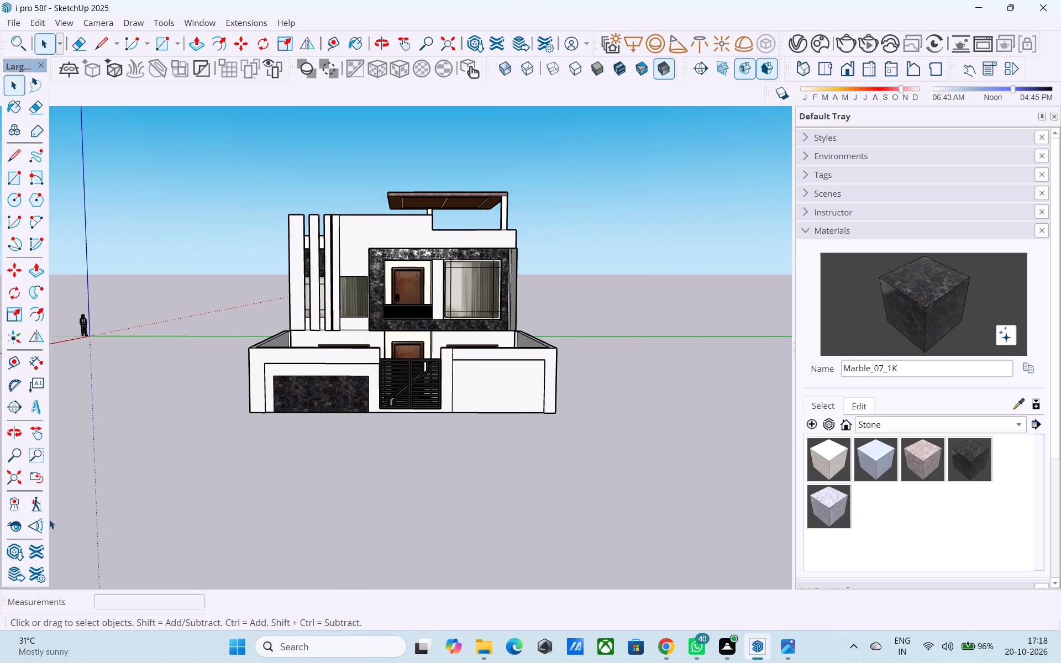
click(34, 524)
drag(234, 464, 259, 533)
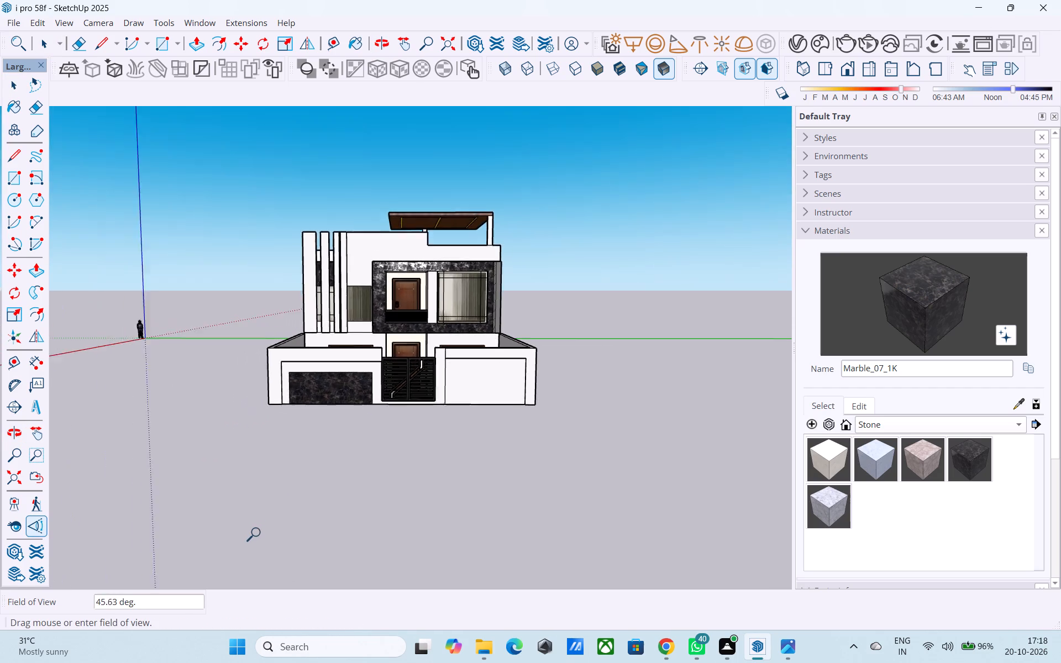
drag(259, 533, 280, 476)
middle_drag(282, 471, 449, 514)
drag(333, 528, 331, 485)
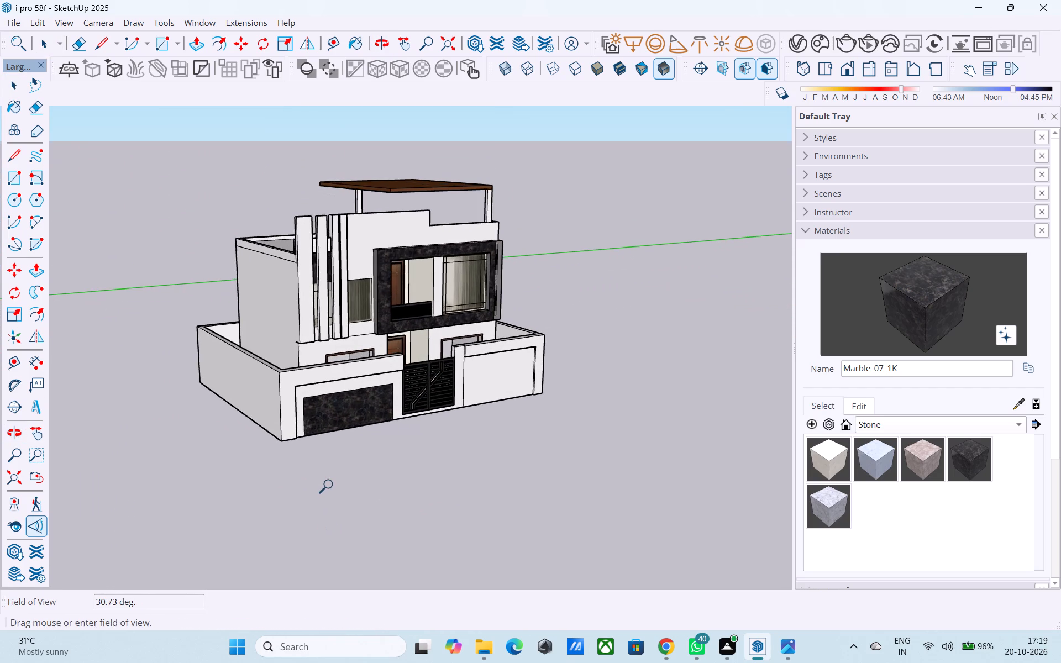
drag(331, 485, 333, 461)
Render the whole house in V-Ray from a slightly low front-corner view, inspect the stone finishes and close the frame buffer.
middle_drag(330, 461, 200, 404)
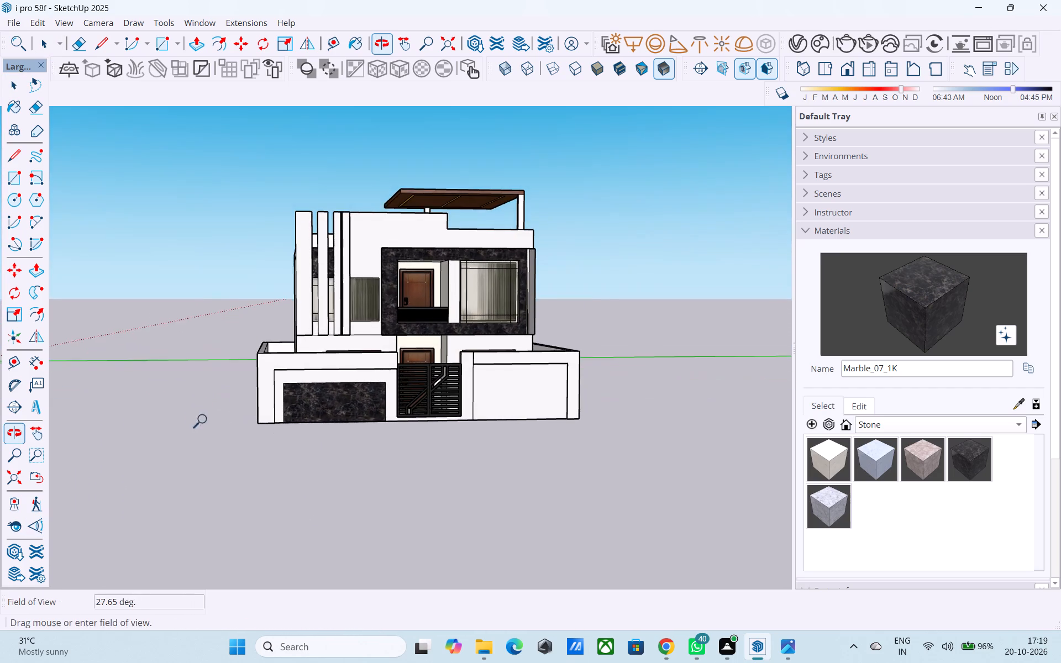
middle_drag(371, 415, 412, 422)
scroll(414, 419, up, 2)
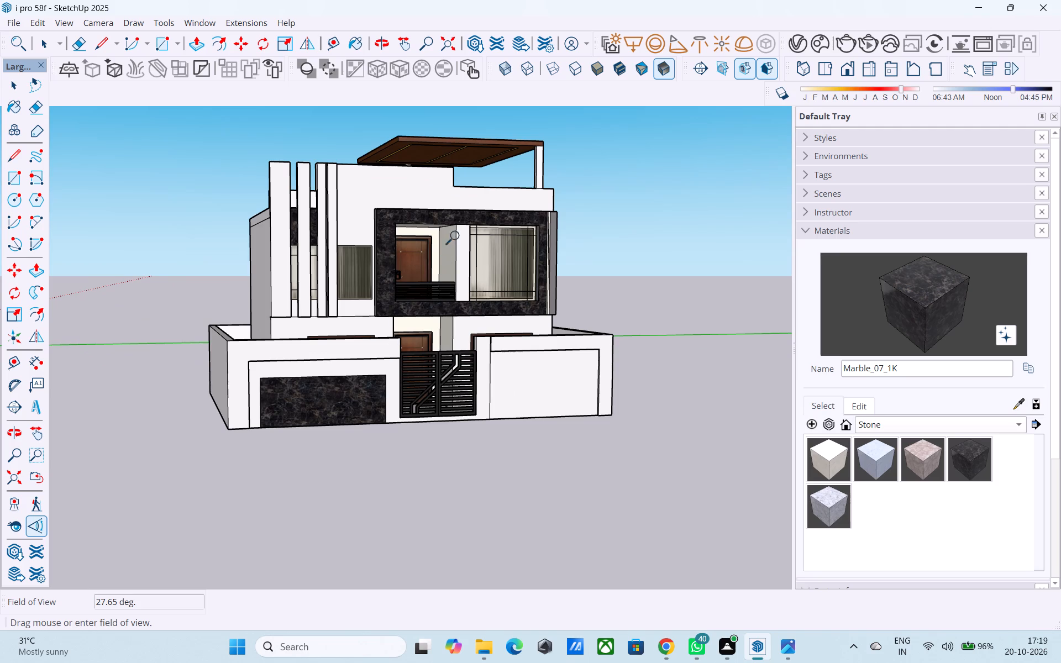
scroll(391, 472, down, 2)
scroll(371, 199, up, 3)
scroll(382, 148, down, 1)
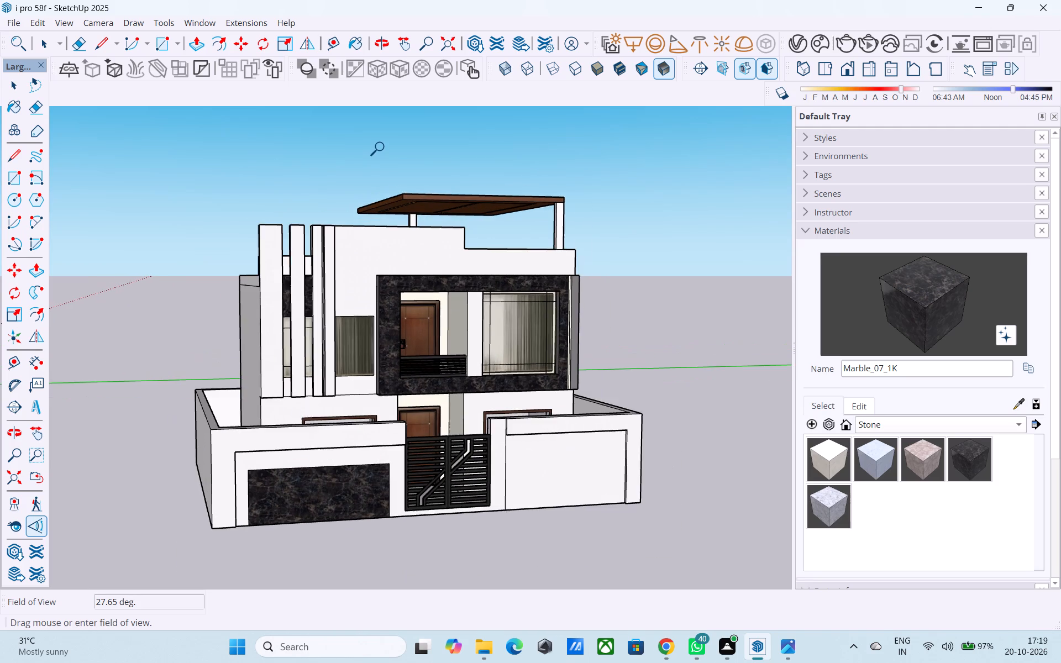
middle_drag(378, 159, 366, 136)
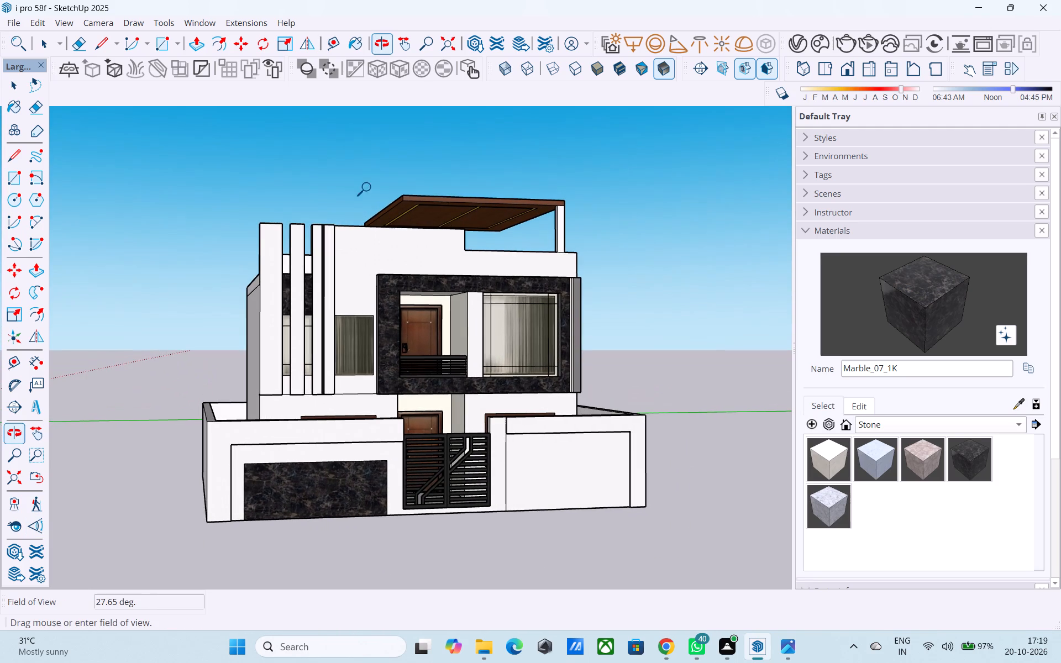
click(32, 40)
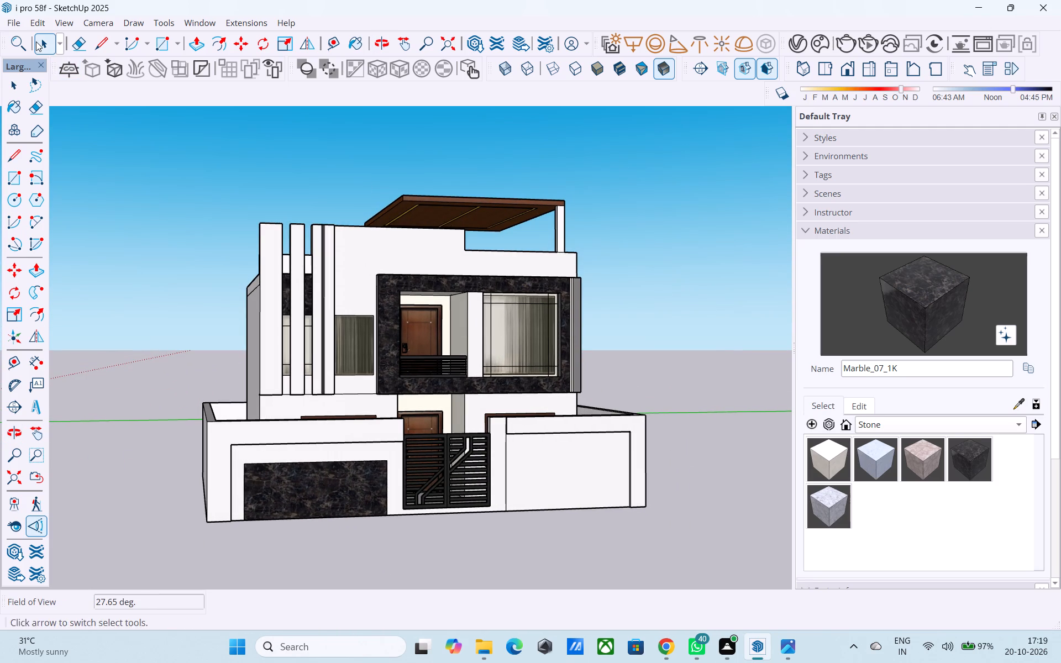
click(36, 41)
click(845, 48)
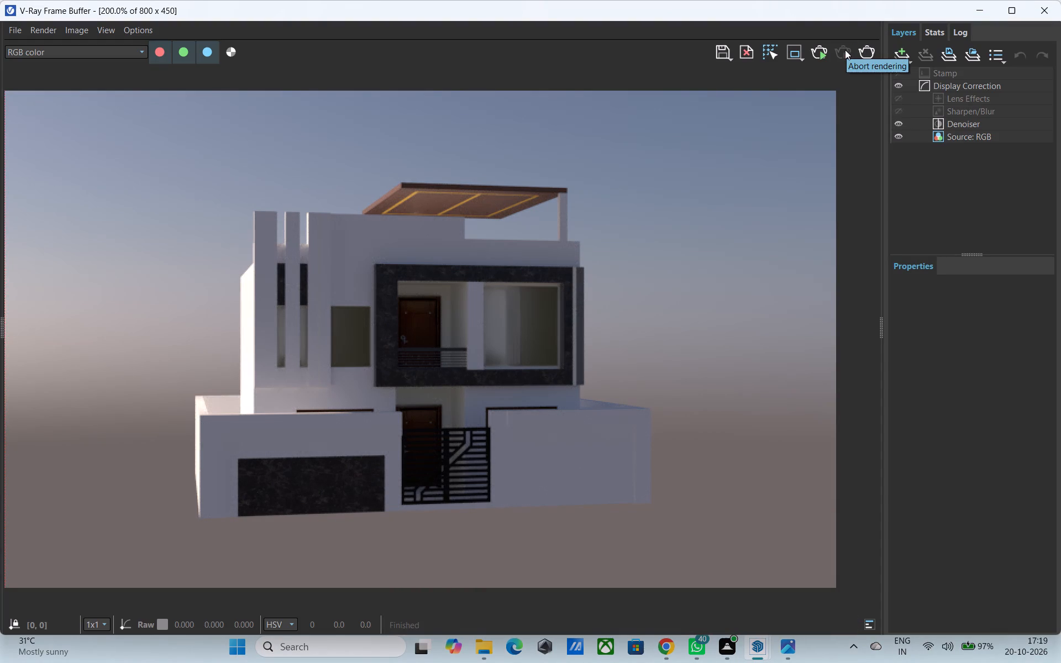
click(1058, 13)
Save the model with the narrowed camera view.
middle_drag(591, 238, 582, 261)
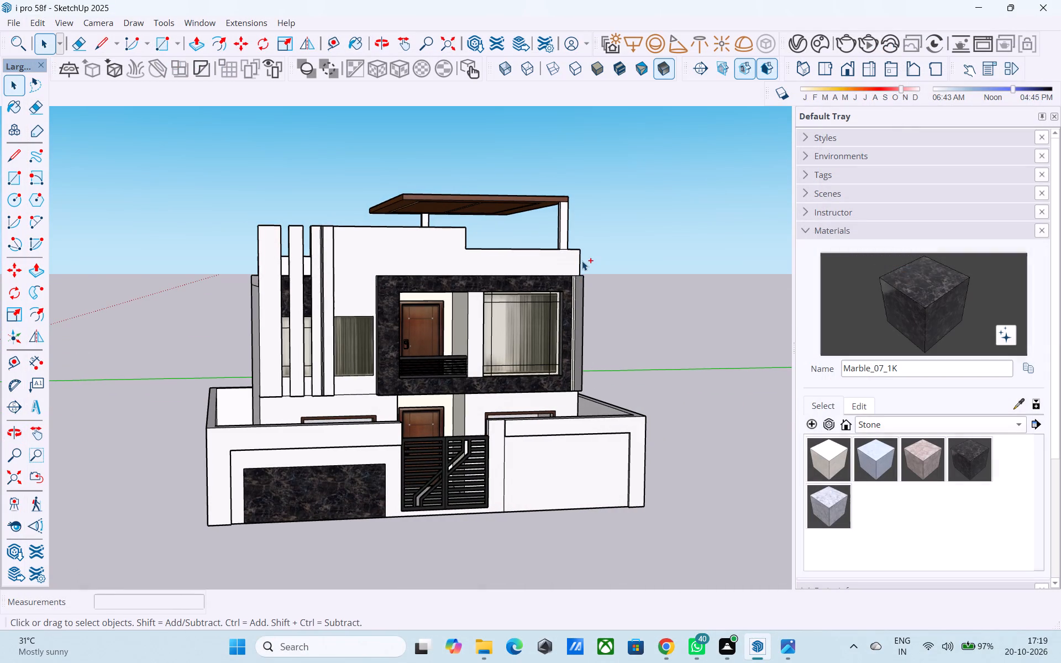
key(ctrl+s)
Erase the short stray edge on the house's side wall beside the base of the vertical facade fins.
middle_drag(537, 277, 450, 516)
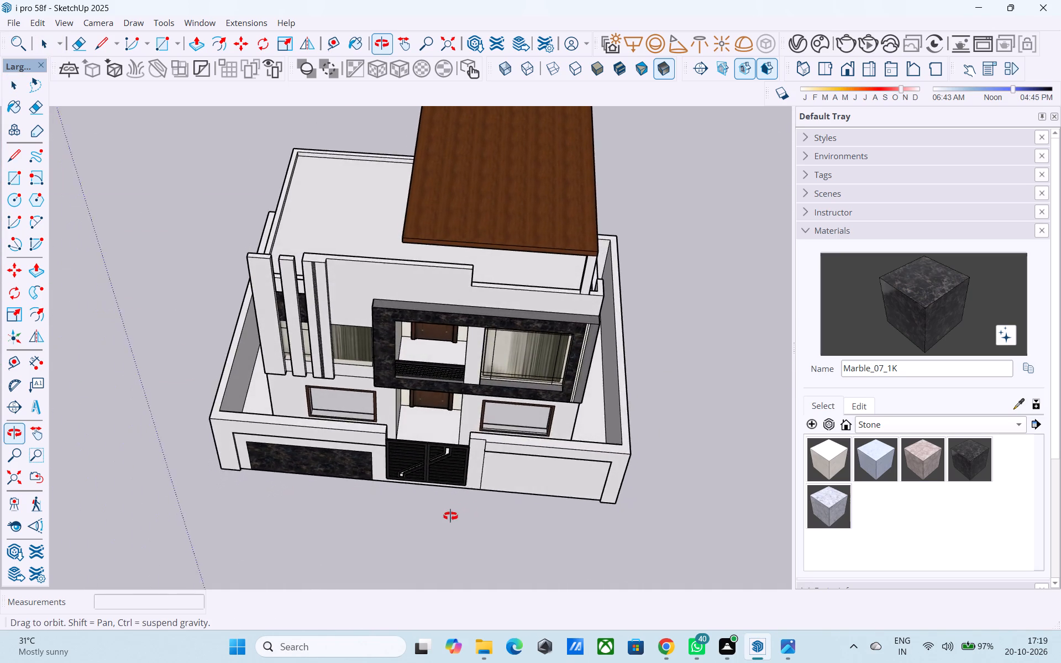
middle_drag(450, 516, 493, 240)
middle_drag(474, 317, 483, 221)
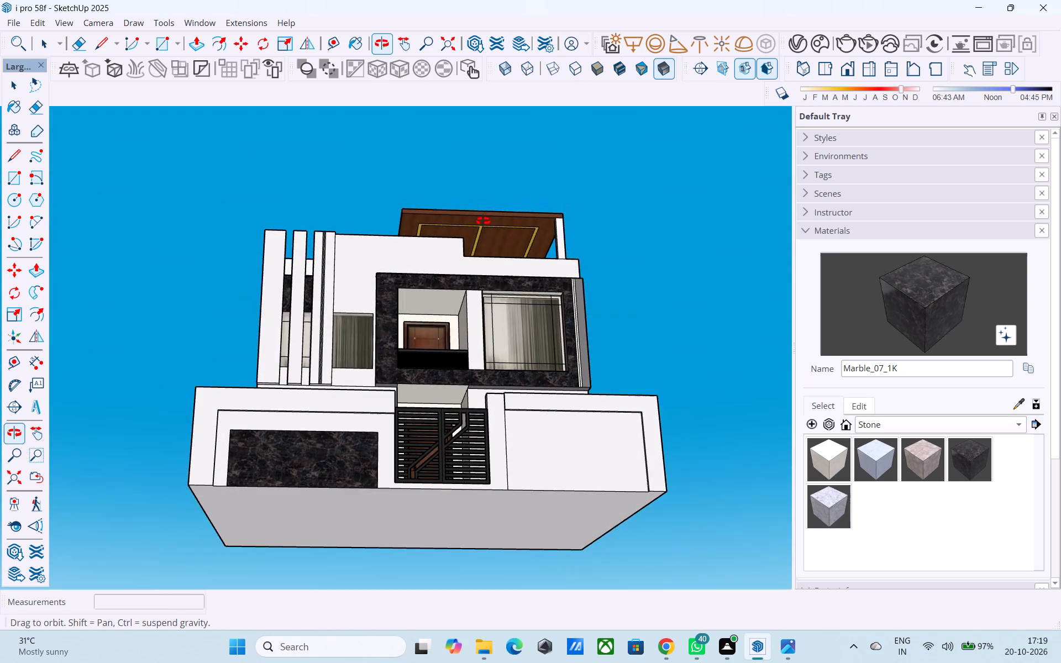
middle_drag(483, 221, 623, 344)
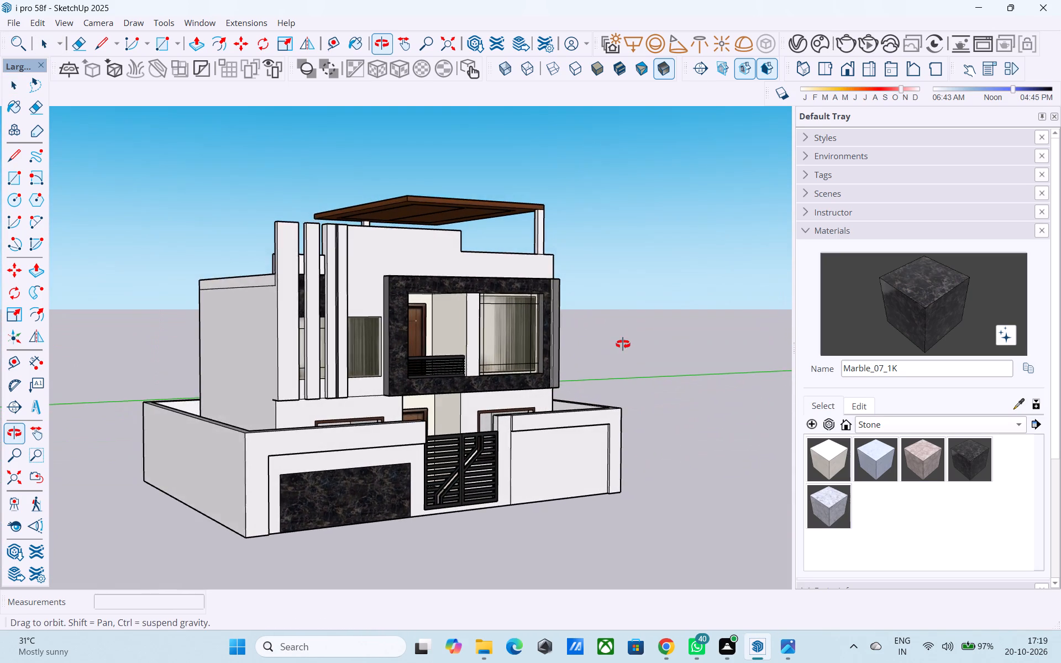
middle_drag(623, 344, 595, 352)
scroll(342, 409, up, 6)
middle_drag(246, 405, 495, 417)
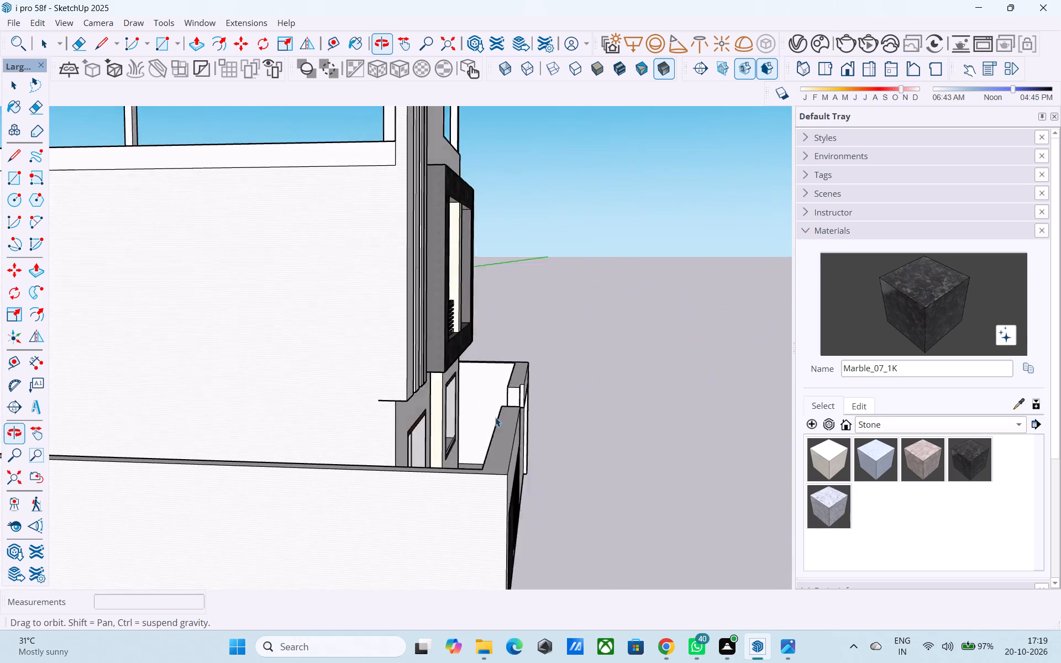
middle_drag(495, 417, 518, 413)
scroll(391, 419, up, 3)
double_click(341, 415)
middle_drag(344, 413, 318, 355)
scroll(344, 413, up, 1)
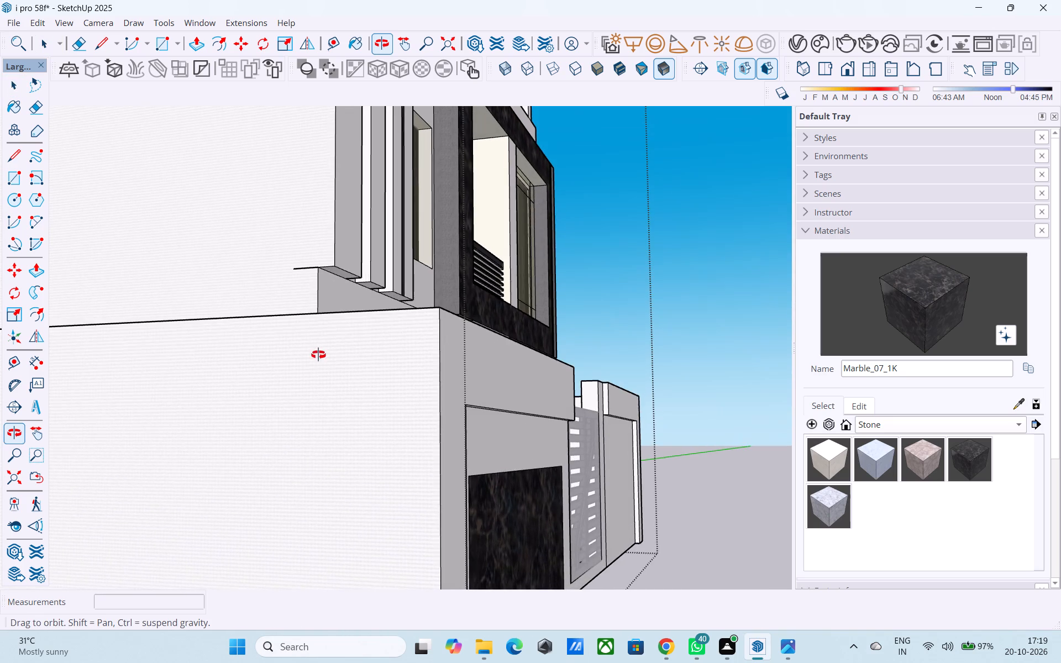
middle_drag(318, 355, 324, 365)
click(83, 46)
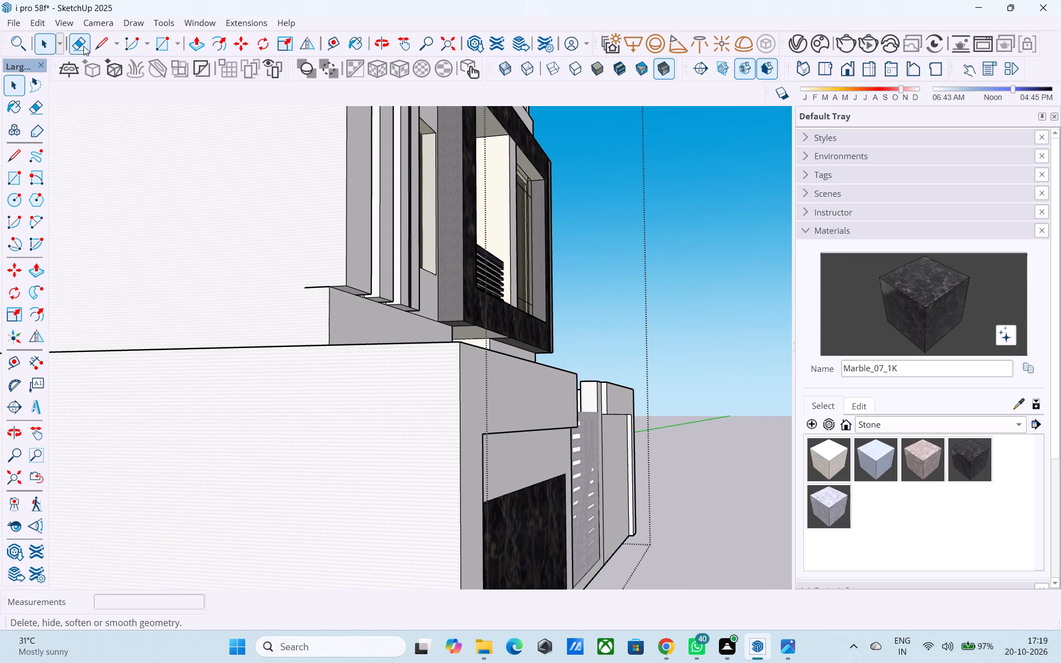
scroll(303, 271, up, 3)
drag(311, 290, 314, 302)
scroll(316, 298, down, 4)
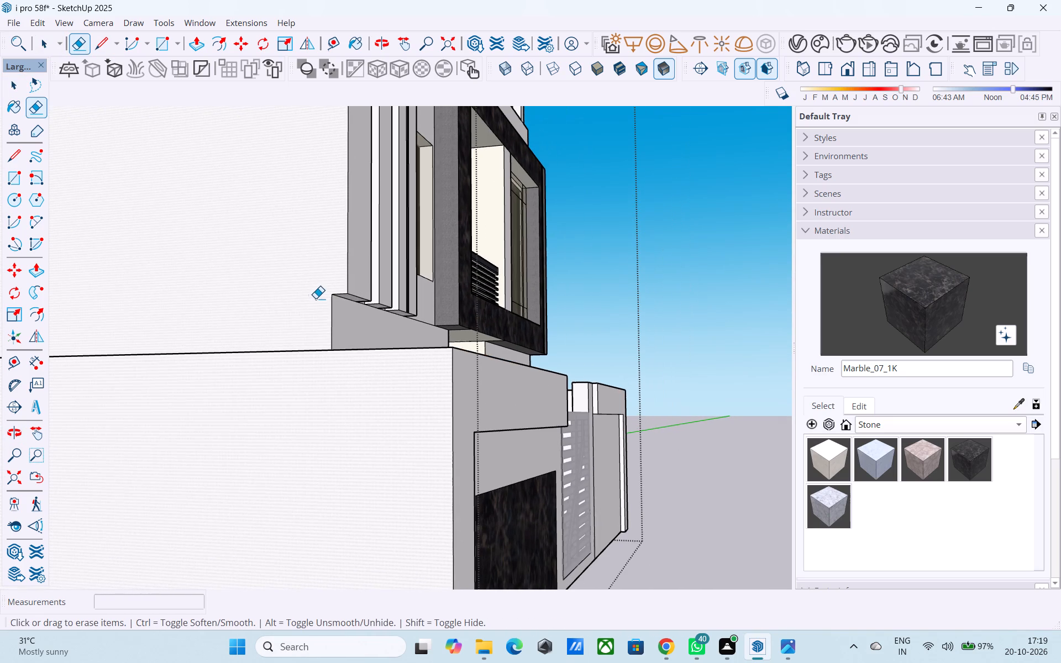
key(space)
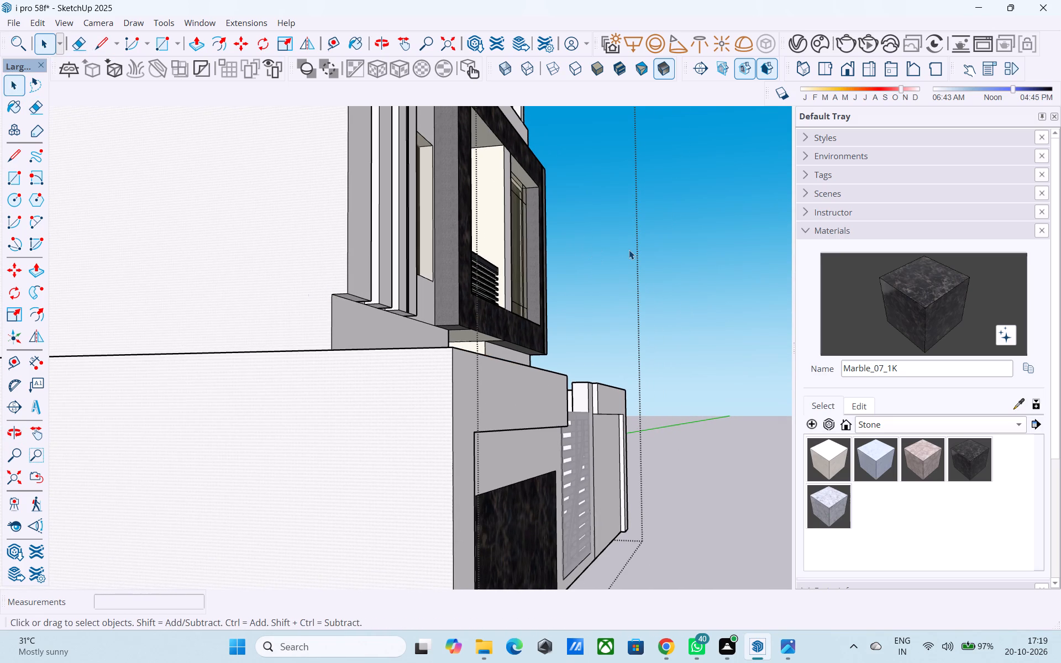
click(655, 252)
Save the model with the cleaned side wall.
key(ctrl+s)
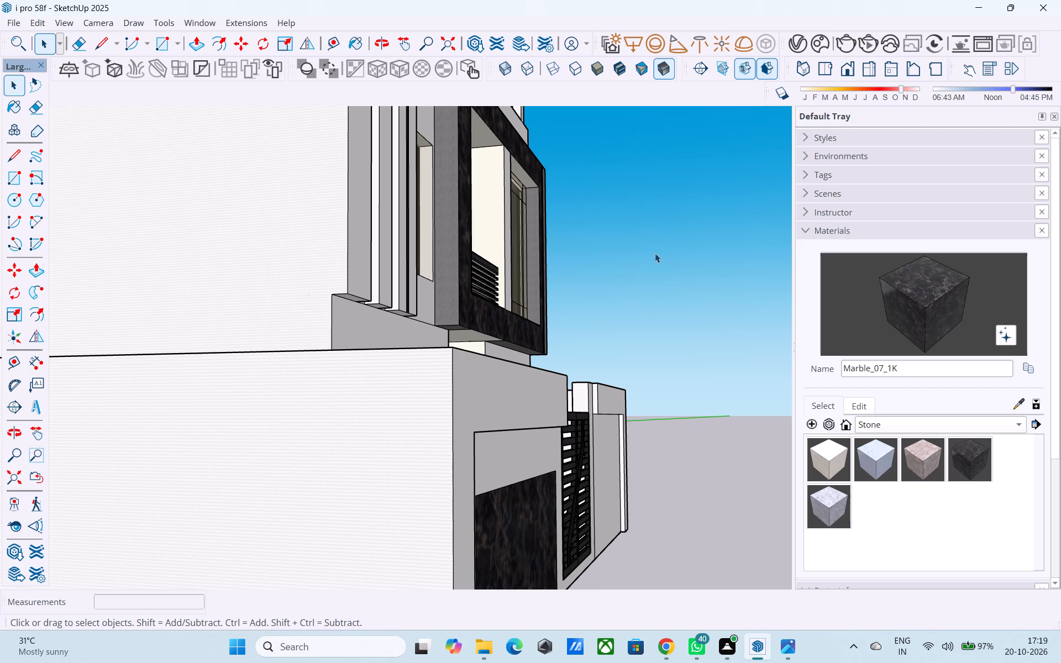
Render the whole house in V-Ray from a closer, low front-corner view, check the result and close the frame buffer.
scroll(371, 200, down, 3)
middle_drag(374, 241, 213, 331)
scroll(484, 288, down, 4)
middle_drag(553, 297, 538, 309)
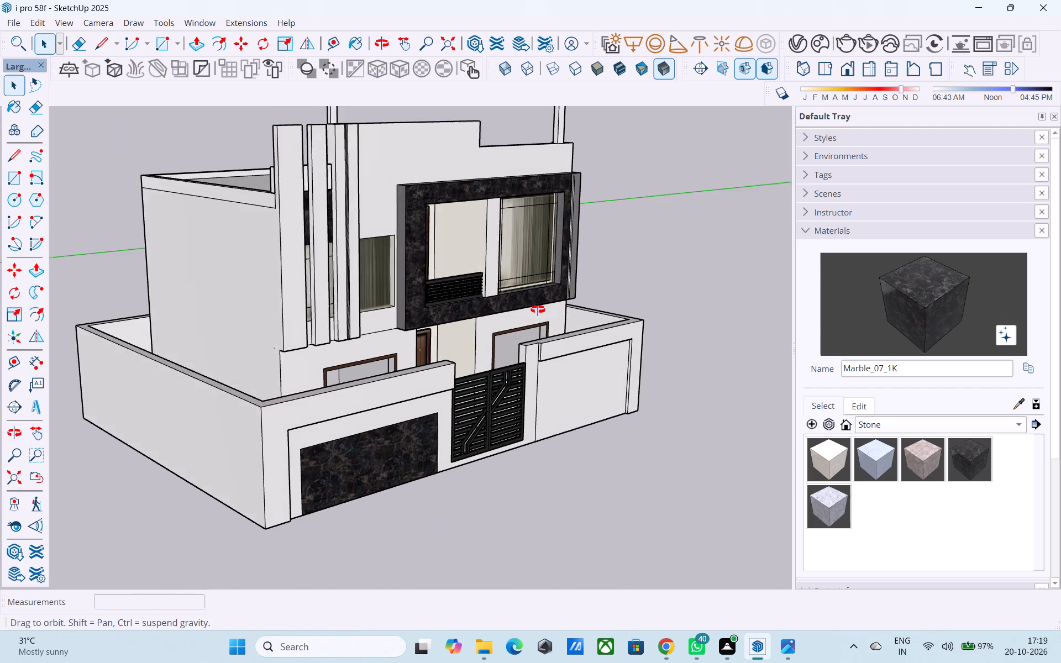
middle_drag(538, 309, 517, 312)
middle_drag(398, 423, 390, 415)
scroll(369, 452, down, 3)
middle_drag(361, 522, 353, 516)
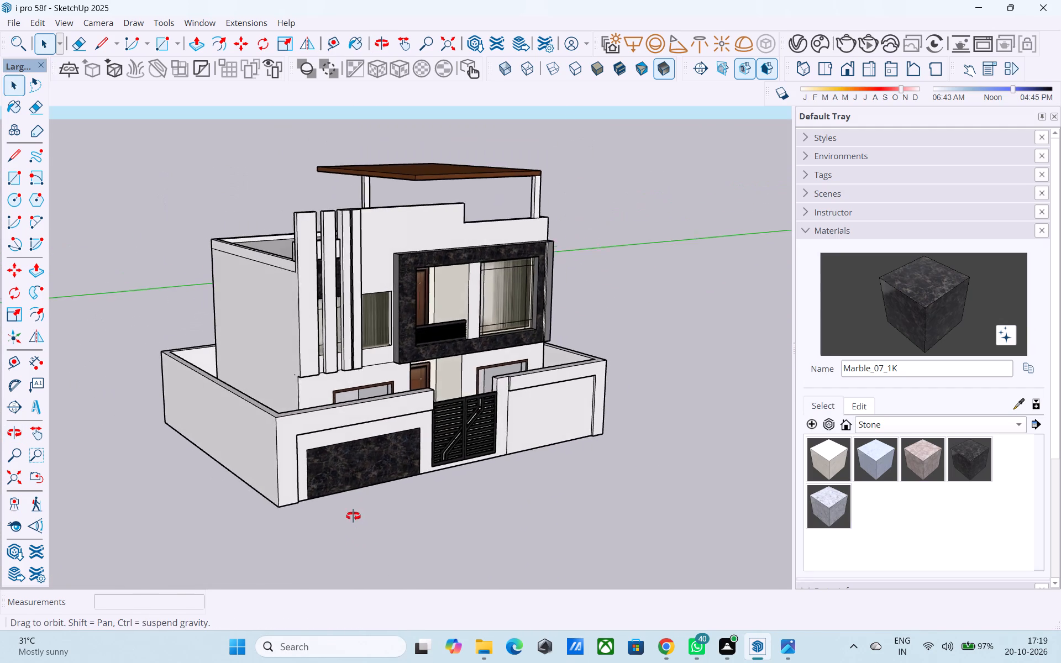
middle_drag(353, 516, 313, 451)
middle_drag(300, 341, 285, 313)
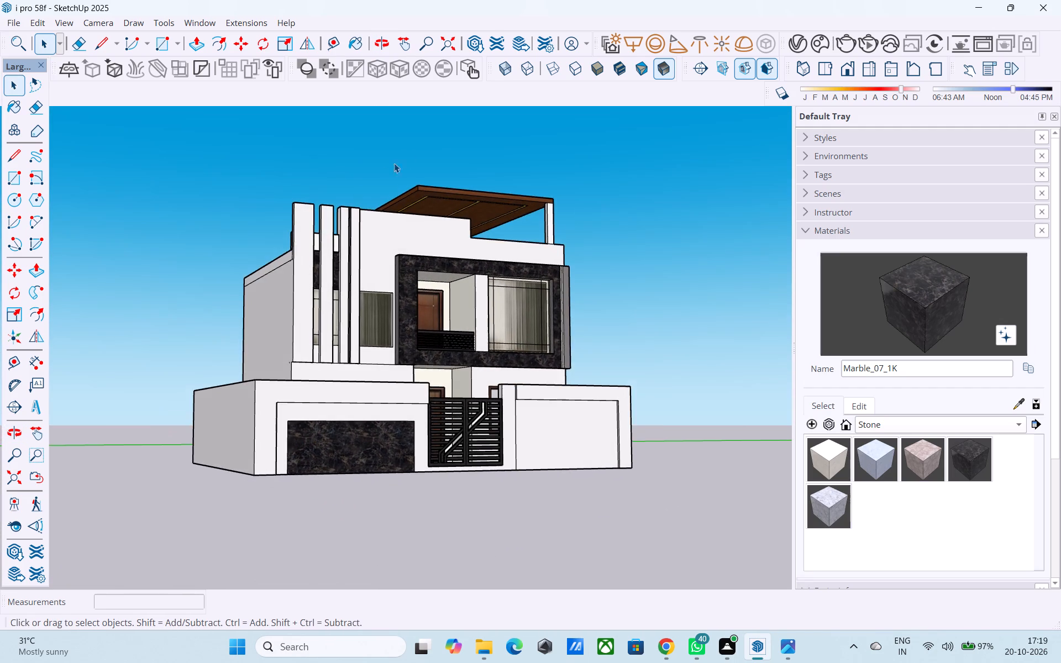
scroll(411, 151, up, 2)
scroll(397, 177, down, 1)
middle_drag(392, 178, 366, 175)
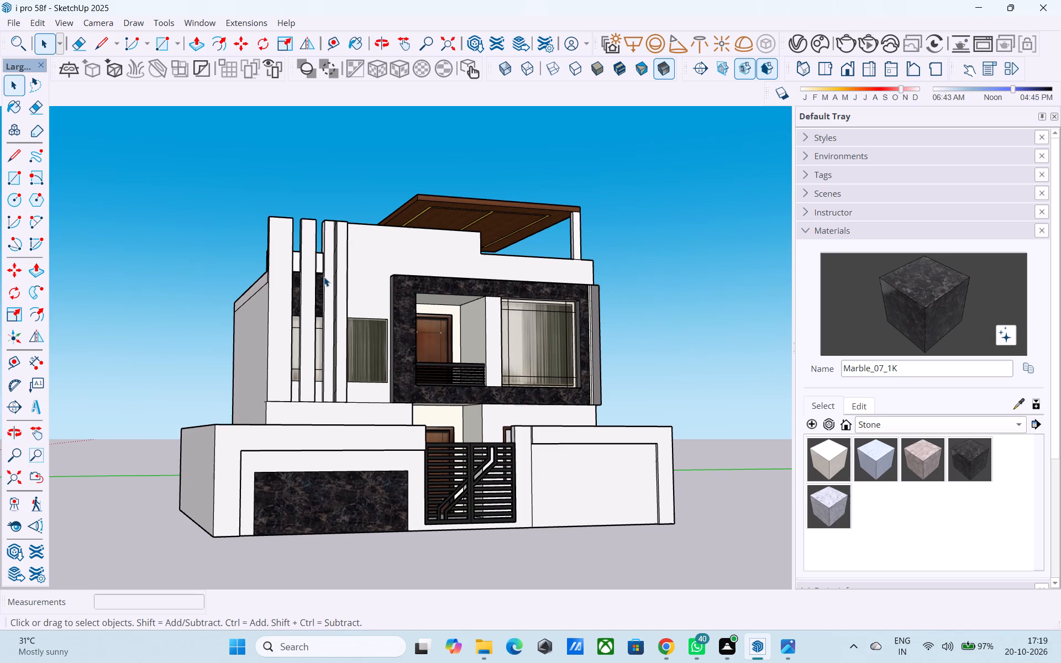
scroll(324, 277, up, 1)
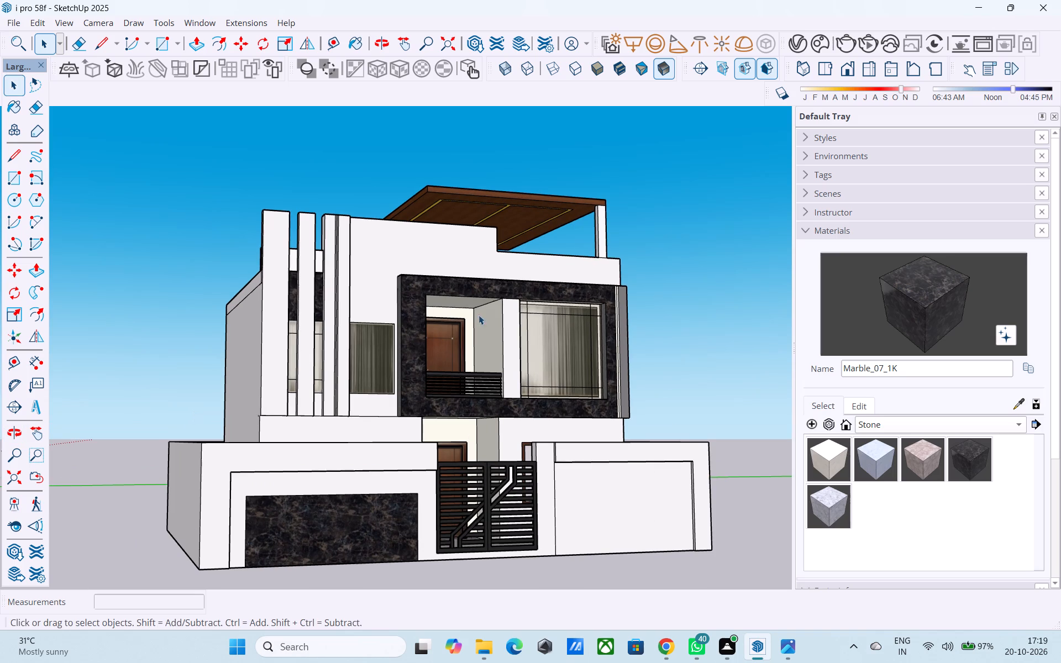
click(850, 51)
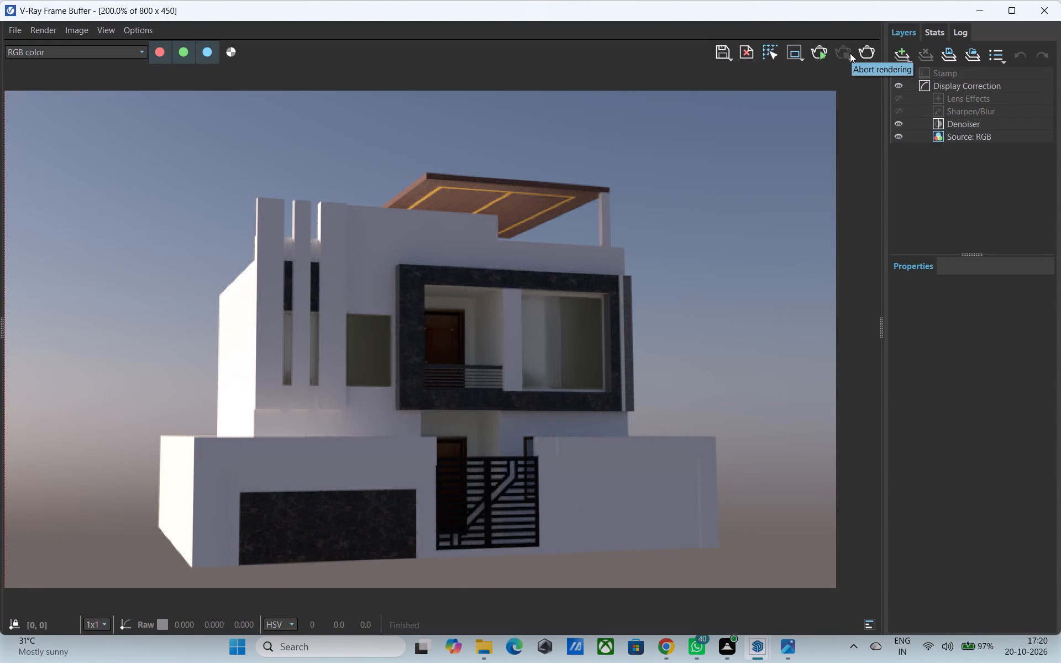
click(1034, 9)
Turn the front-corner view slightly and save the model.
middle_drag(607, 299, 595, 301)
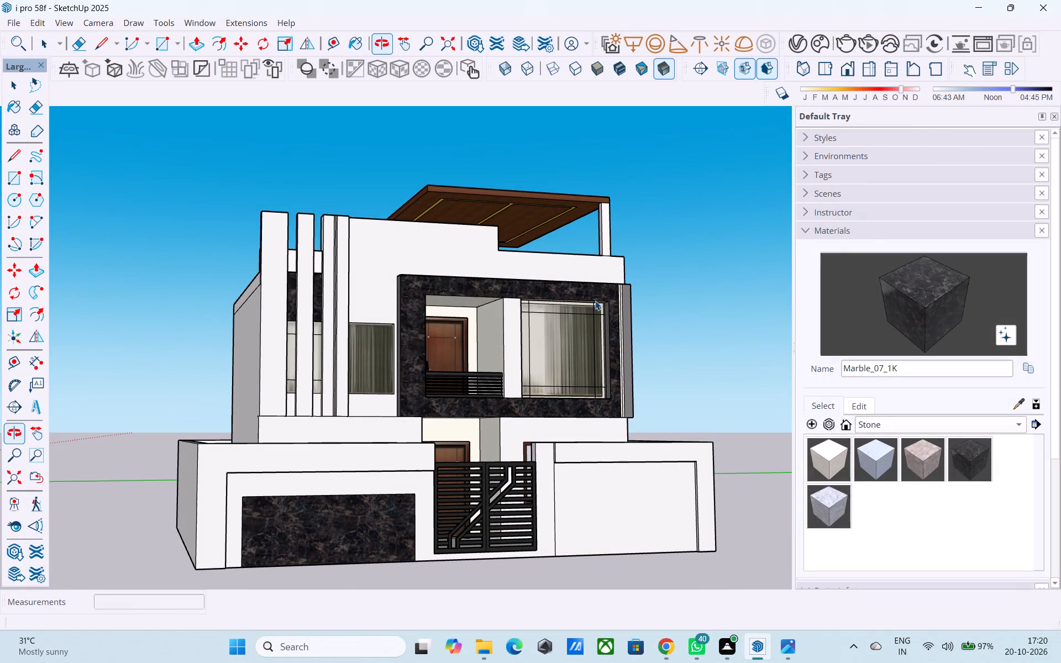
key(ctrl+s)
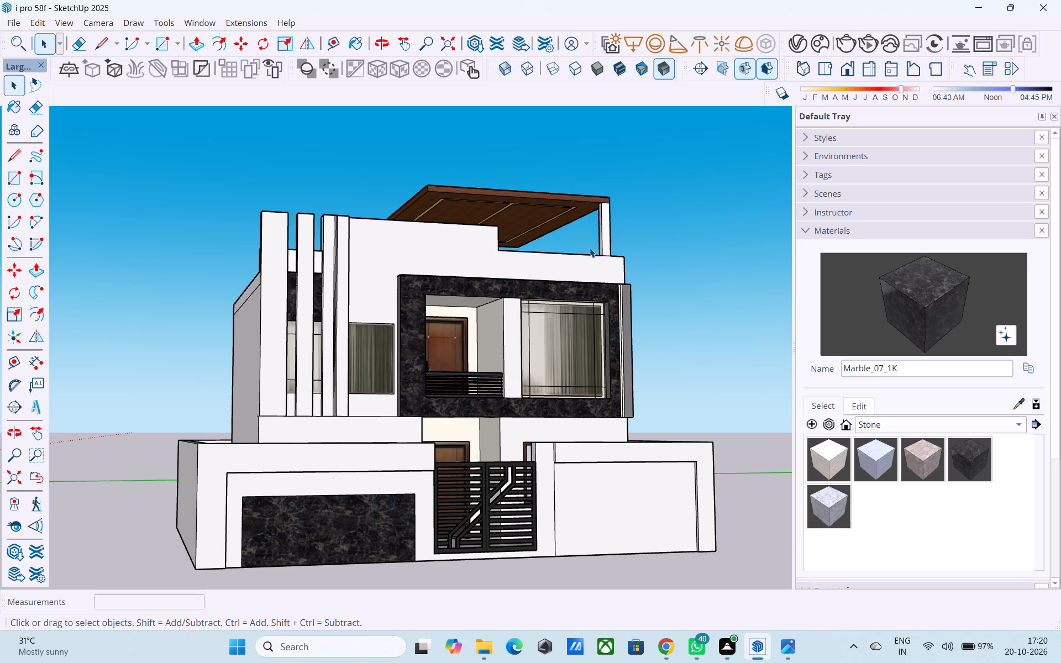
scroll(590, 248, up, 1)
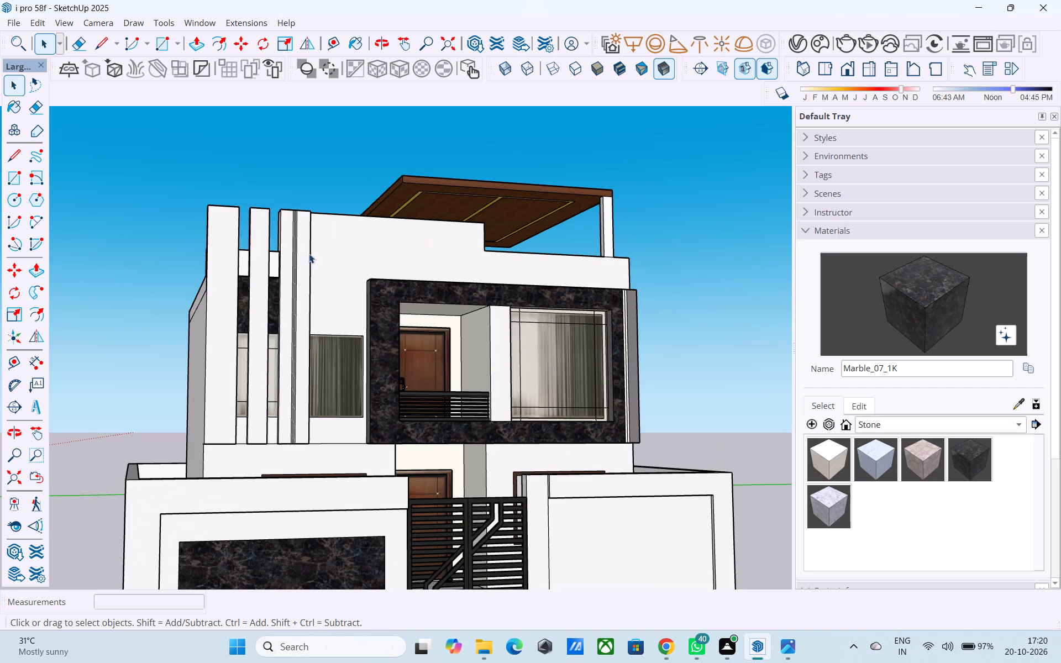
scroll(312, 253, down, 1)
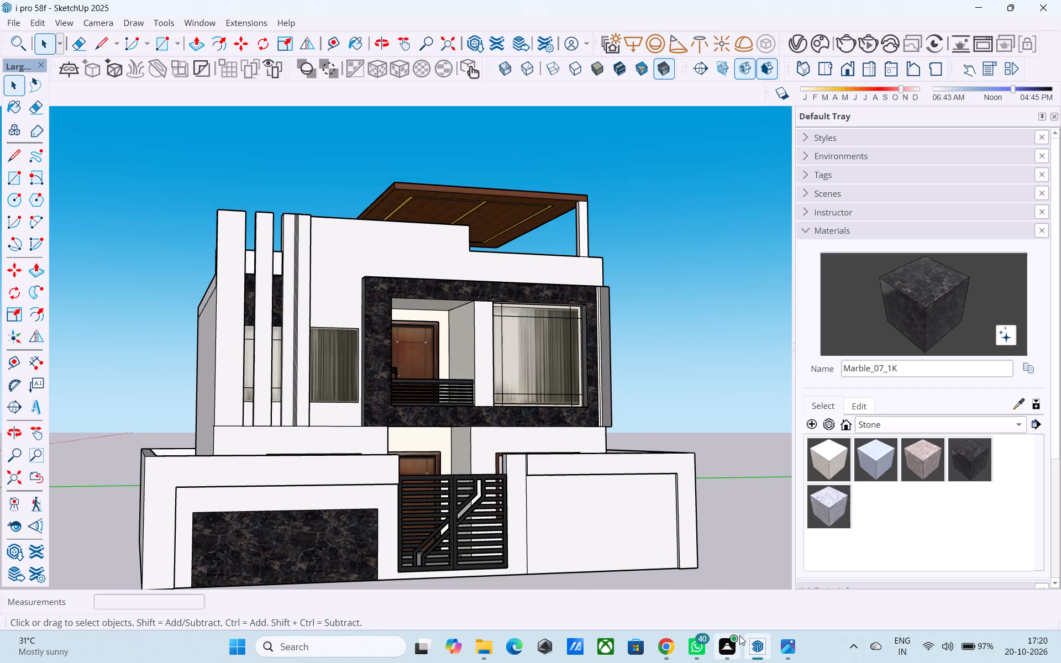